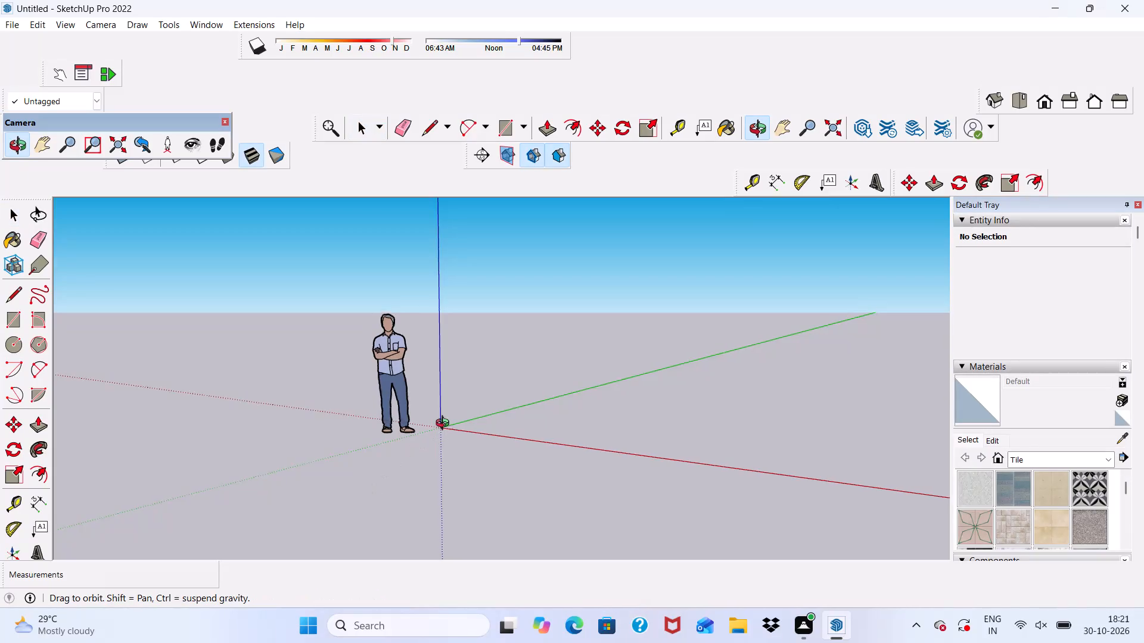
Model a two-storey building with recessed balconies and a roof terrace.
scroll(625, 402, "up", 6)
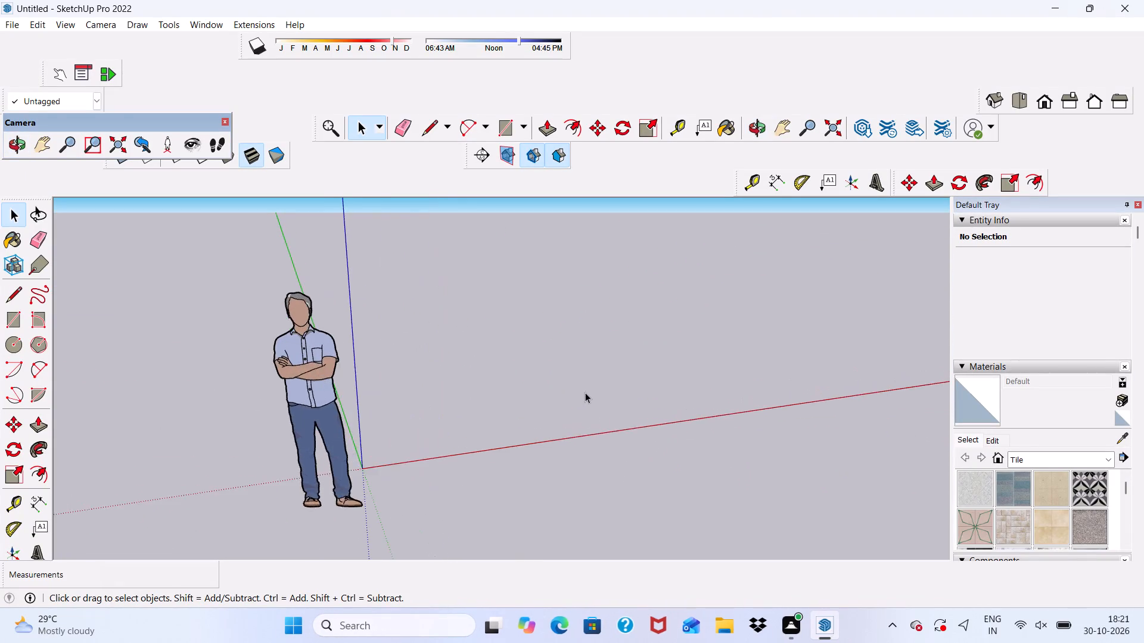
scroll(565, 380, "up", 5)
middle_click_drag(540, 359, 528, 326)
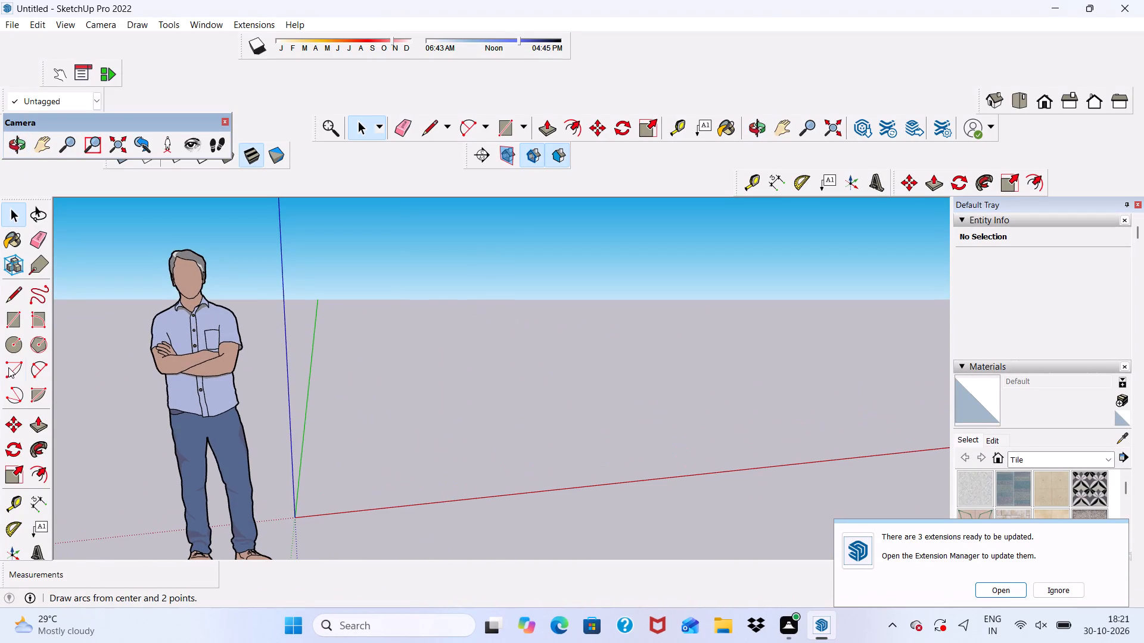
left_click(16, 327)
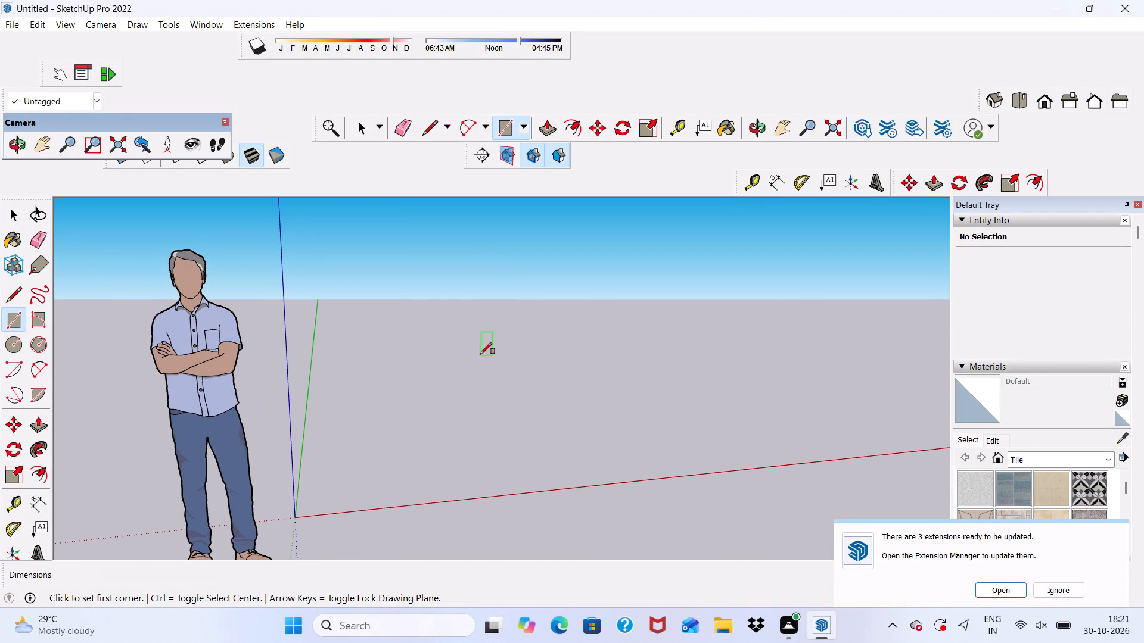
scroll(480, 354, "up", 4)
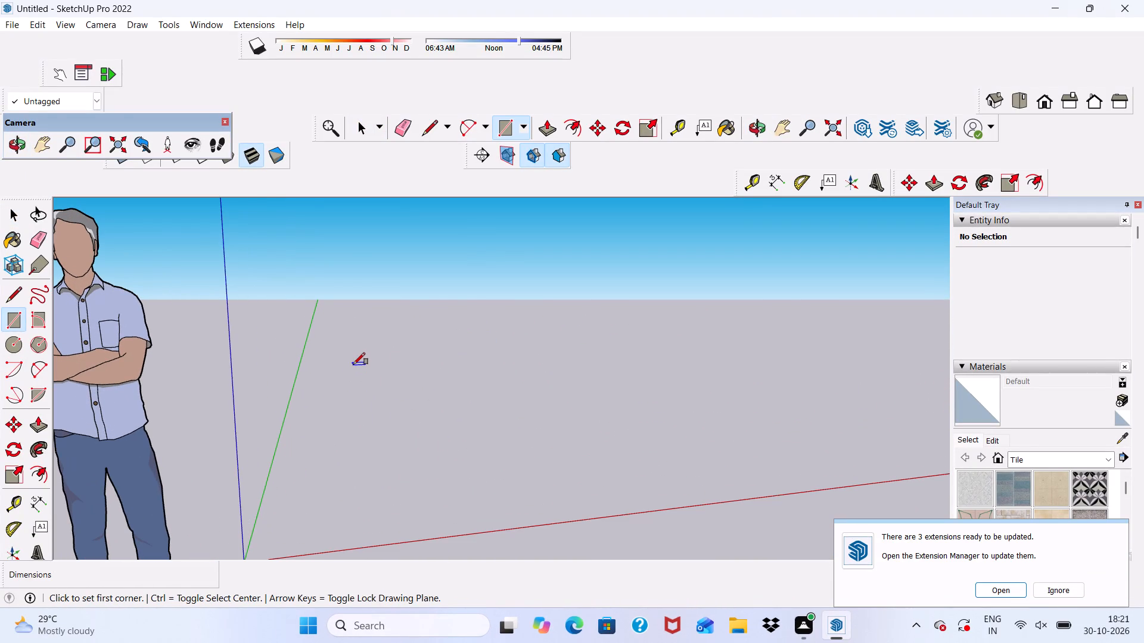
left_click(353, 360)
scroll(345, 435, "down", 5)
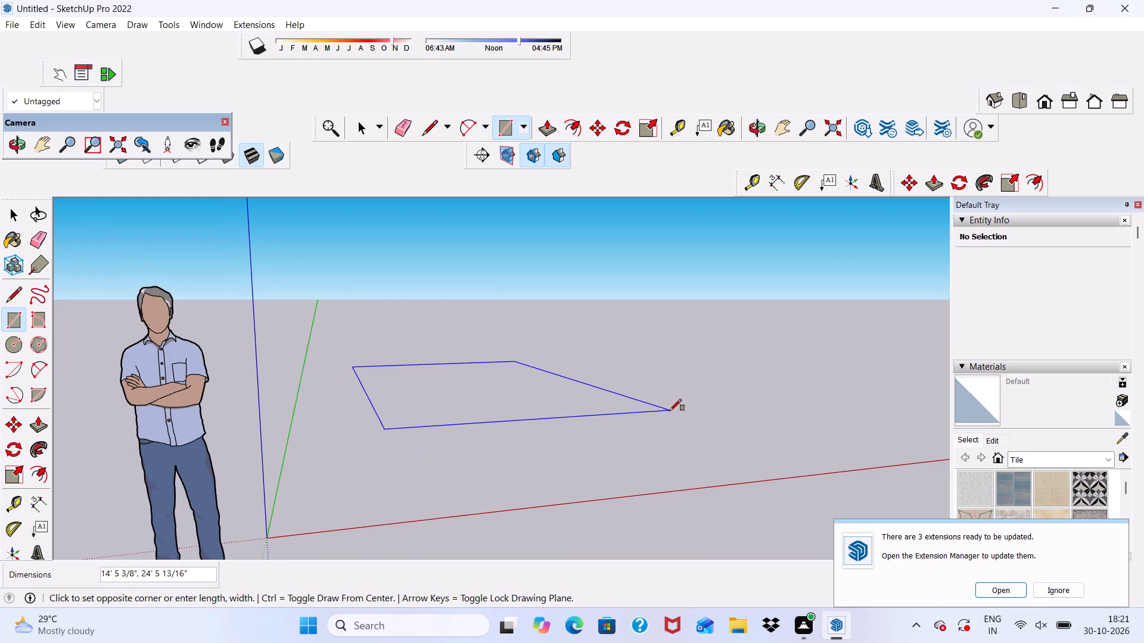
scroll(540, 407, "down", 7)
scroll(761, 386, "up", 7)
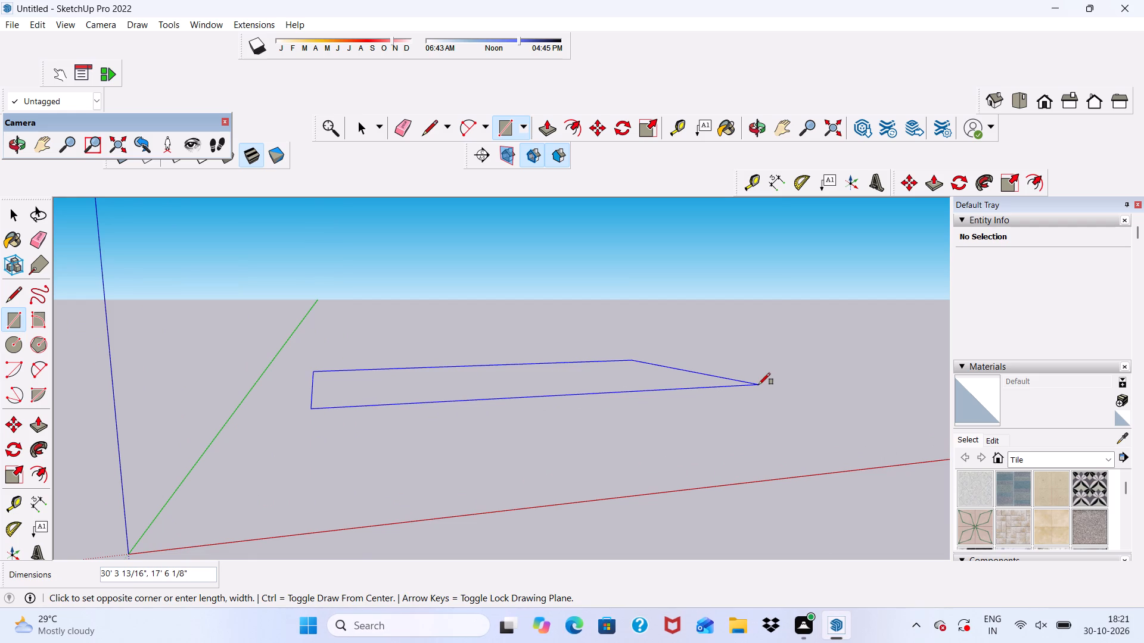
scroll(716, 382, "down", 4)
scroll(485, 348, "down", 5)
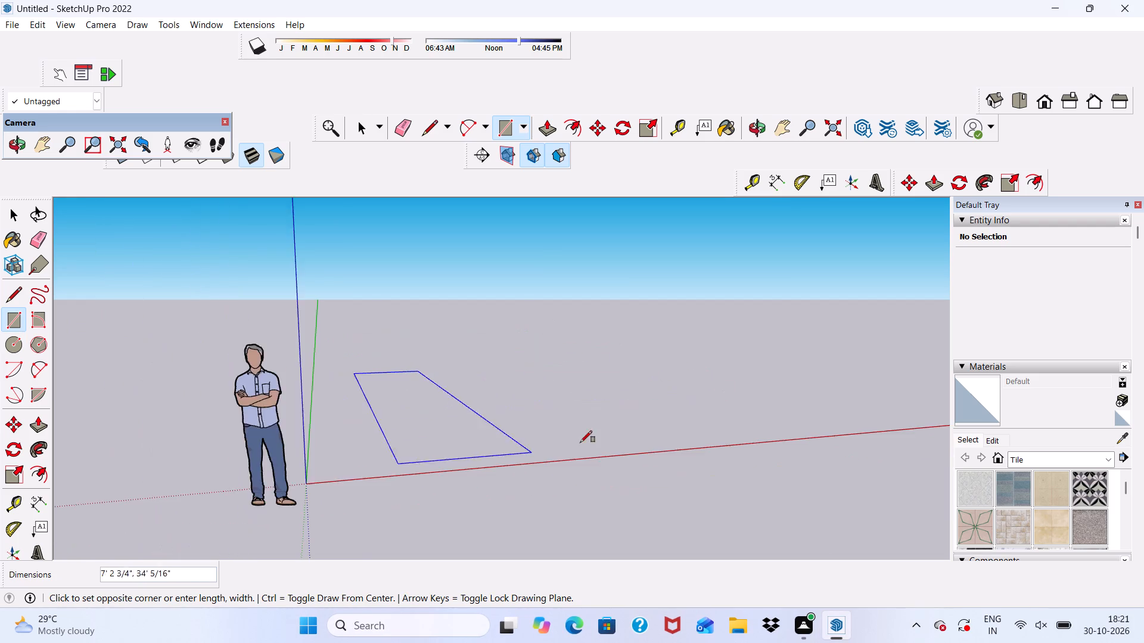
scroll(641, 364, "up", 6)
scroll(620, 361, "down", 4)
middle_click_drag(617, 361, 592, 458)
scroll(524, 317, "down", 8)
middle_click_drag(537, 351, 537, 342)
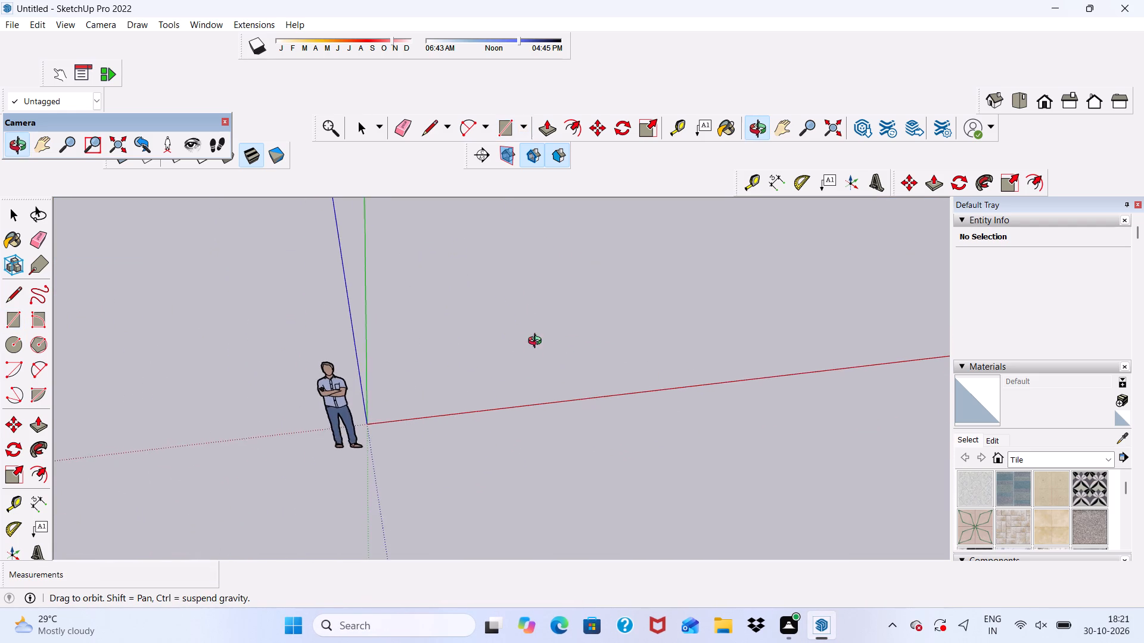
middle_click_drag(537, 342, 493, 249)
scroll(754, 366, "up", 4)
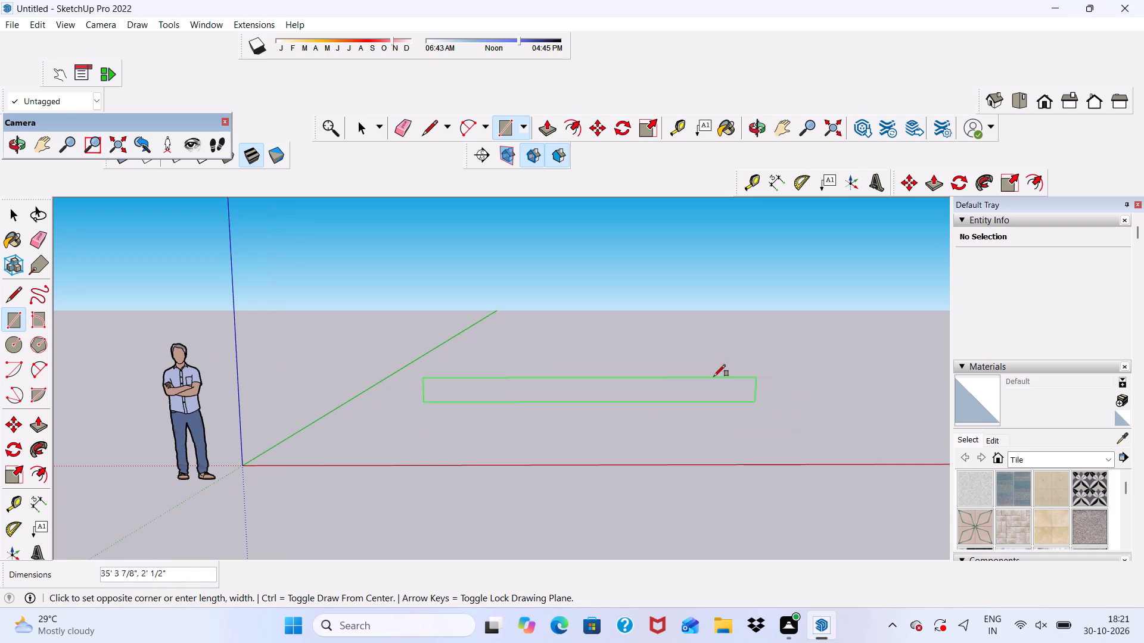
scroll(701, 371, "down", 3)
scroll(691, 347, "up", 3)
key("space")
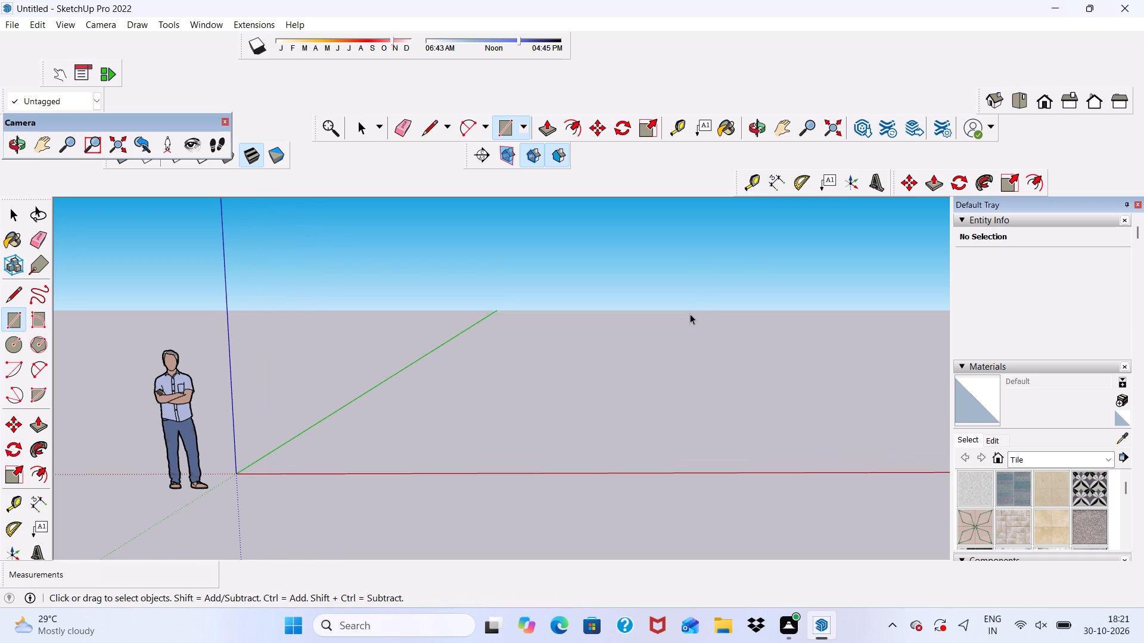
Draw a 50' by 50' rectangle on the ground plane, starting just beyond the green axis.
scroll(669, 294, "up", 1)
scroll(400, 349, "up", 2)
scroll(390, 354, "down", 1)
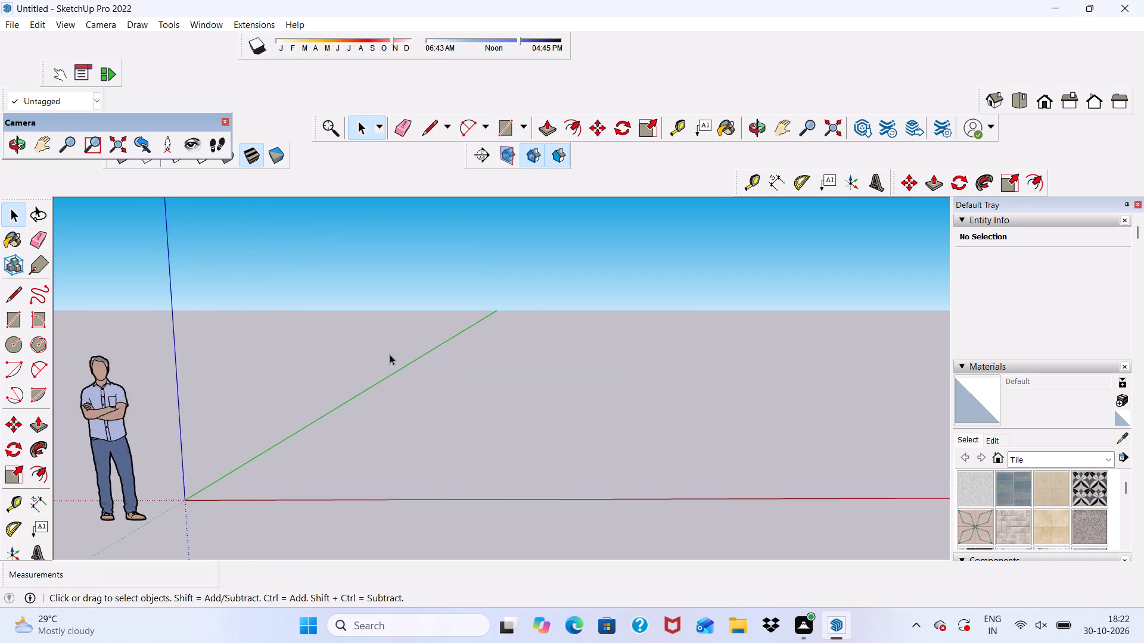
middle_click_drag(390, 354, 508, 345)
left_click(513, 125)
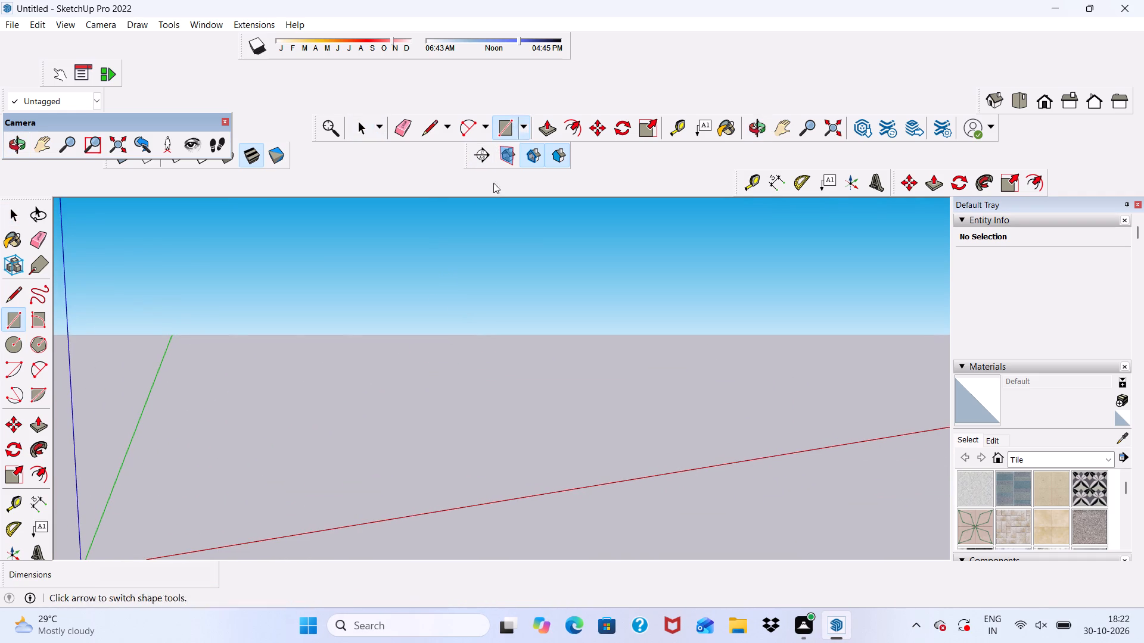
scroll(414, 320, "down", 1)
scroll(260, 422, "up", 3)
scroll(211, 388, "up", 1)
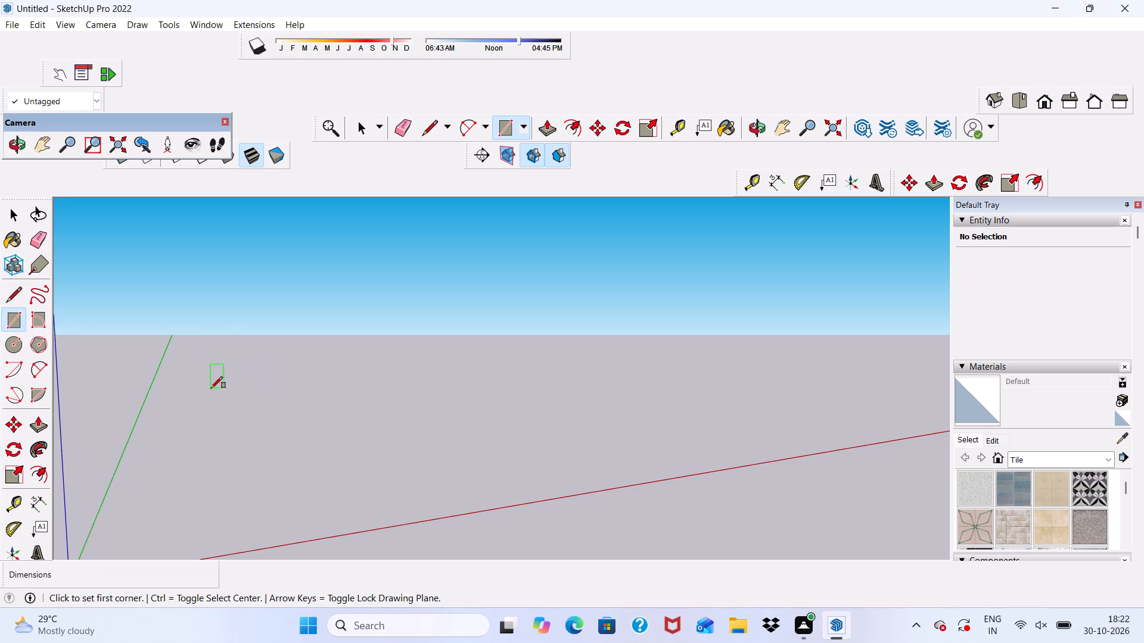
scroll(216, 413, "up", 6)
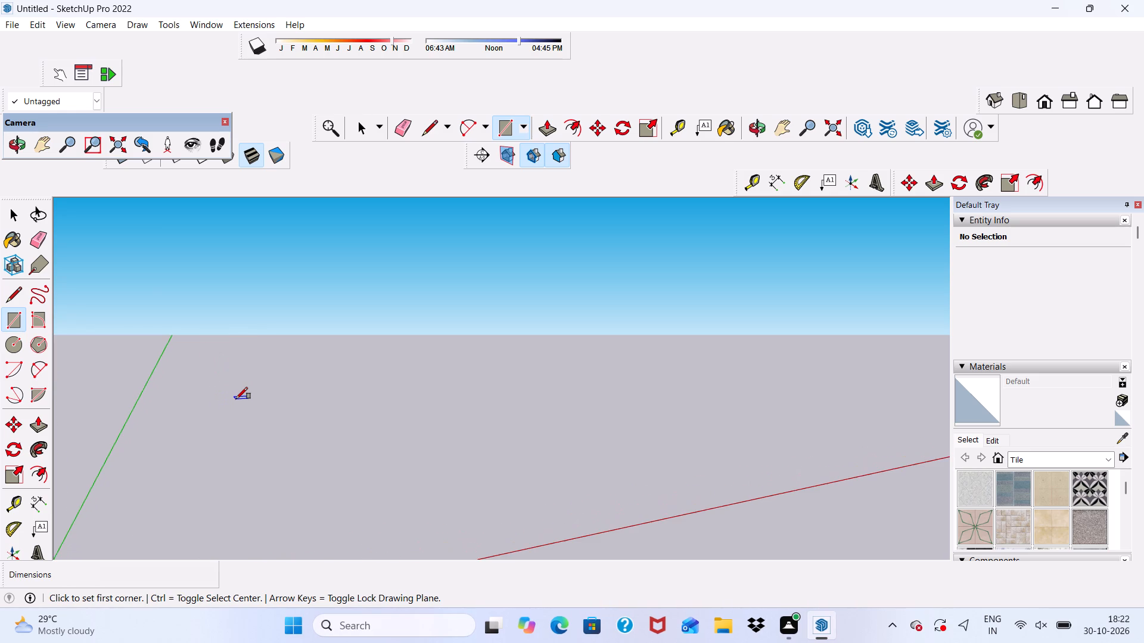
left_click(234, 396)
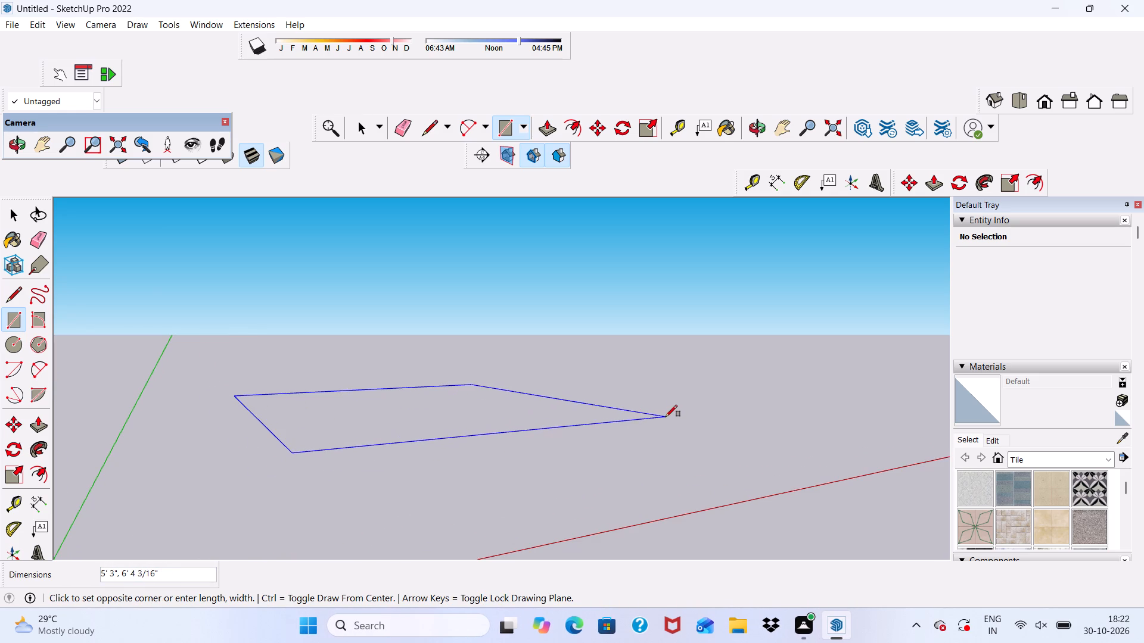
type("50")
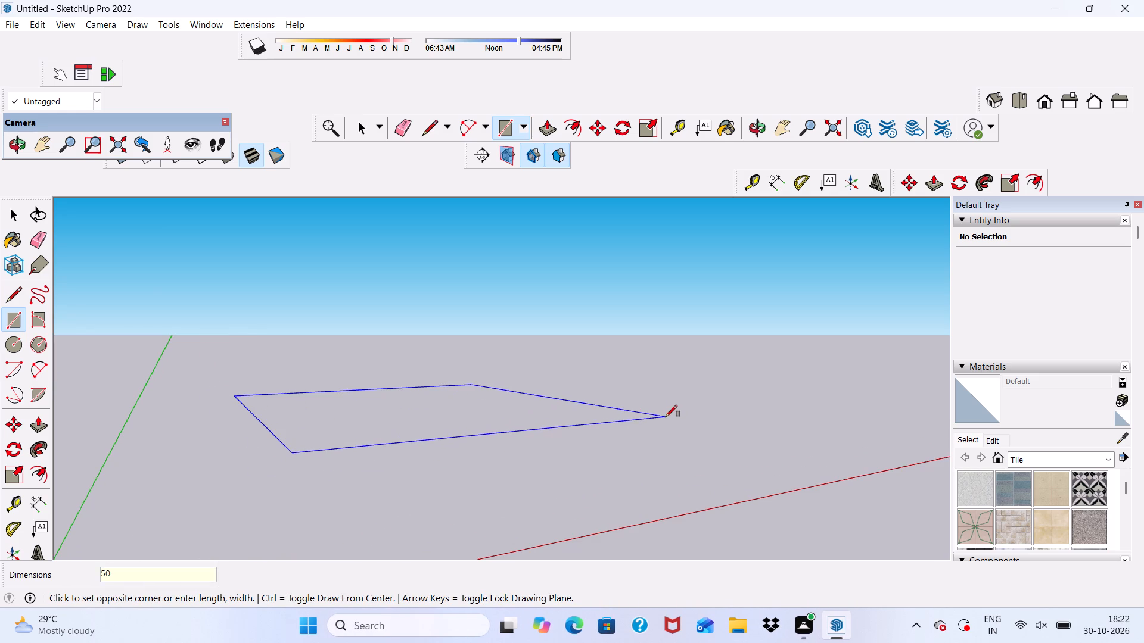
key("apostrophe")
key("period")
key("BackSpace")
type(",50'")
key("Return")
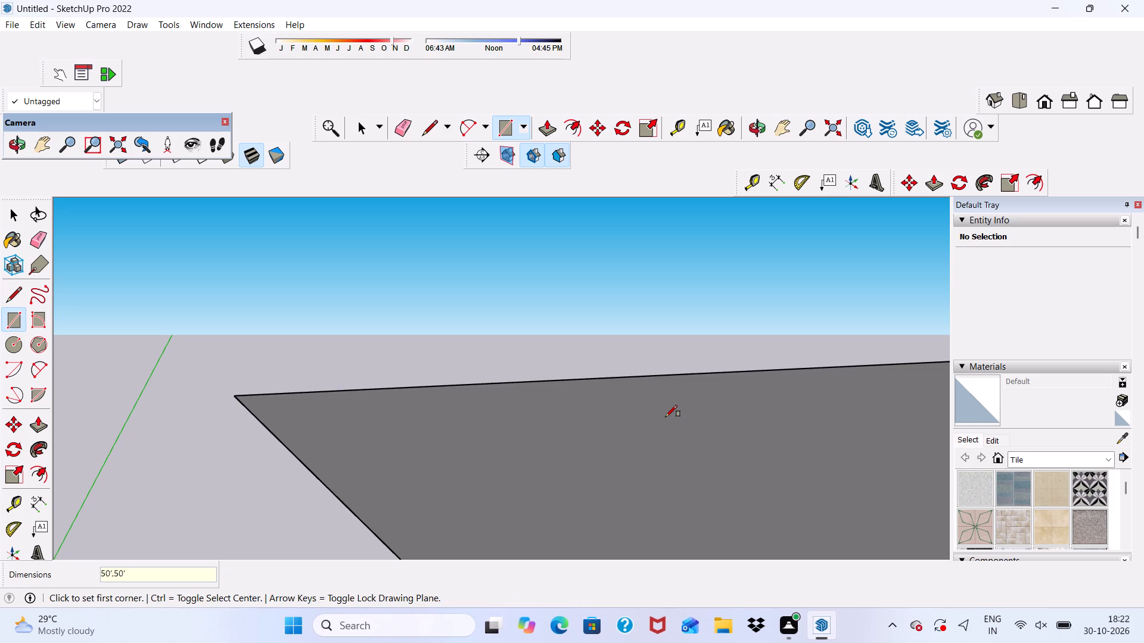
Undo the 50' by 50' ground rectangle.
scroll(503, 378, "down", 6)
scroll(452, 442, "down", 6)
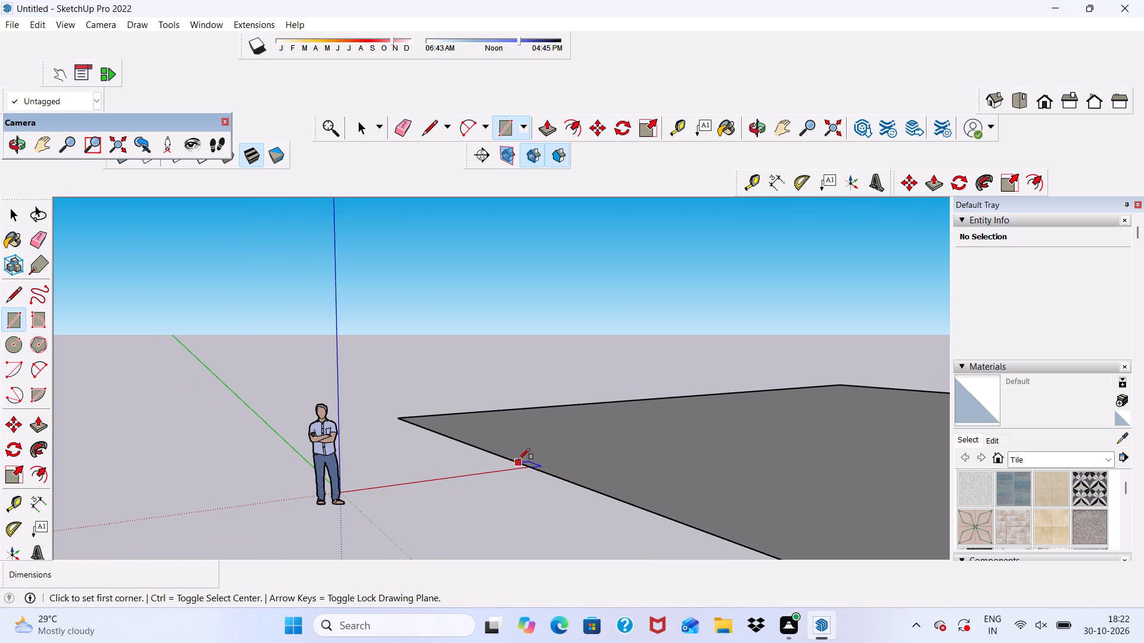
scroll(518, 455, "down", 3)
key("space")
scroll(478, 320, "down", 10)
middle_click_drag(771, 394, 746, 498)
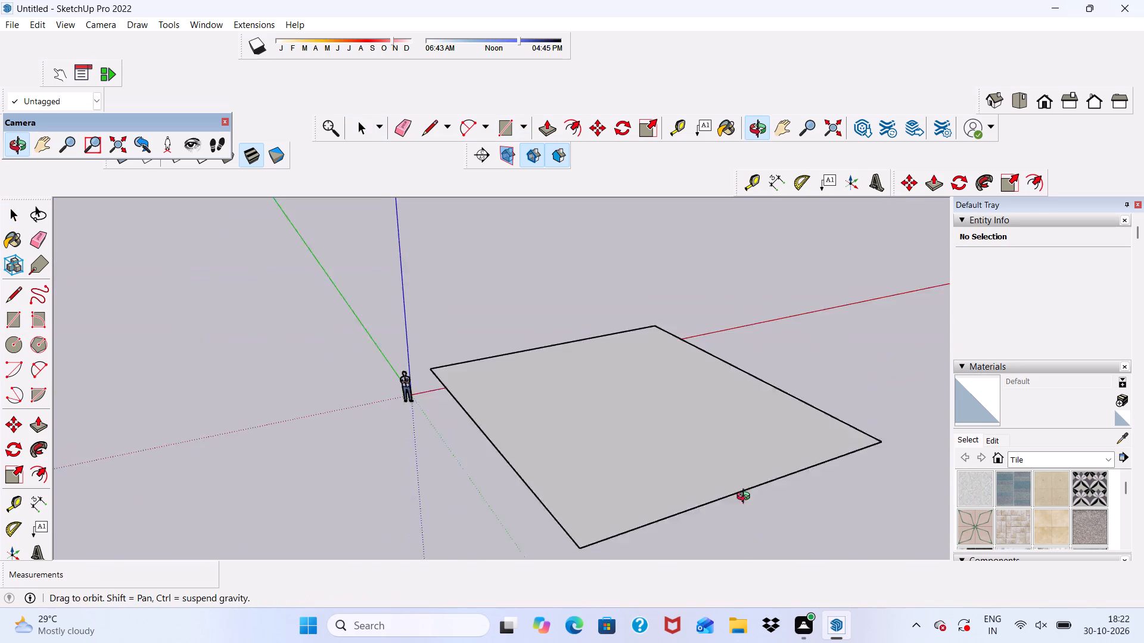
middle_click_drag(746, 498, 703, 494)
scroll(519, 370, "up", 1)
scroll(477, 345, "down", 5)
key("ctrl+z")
Draw a square of about 27' by 27' on the ground, between the green and red axes.
scroll(461, 426, "up", 5)
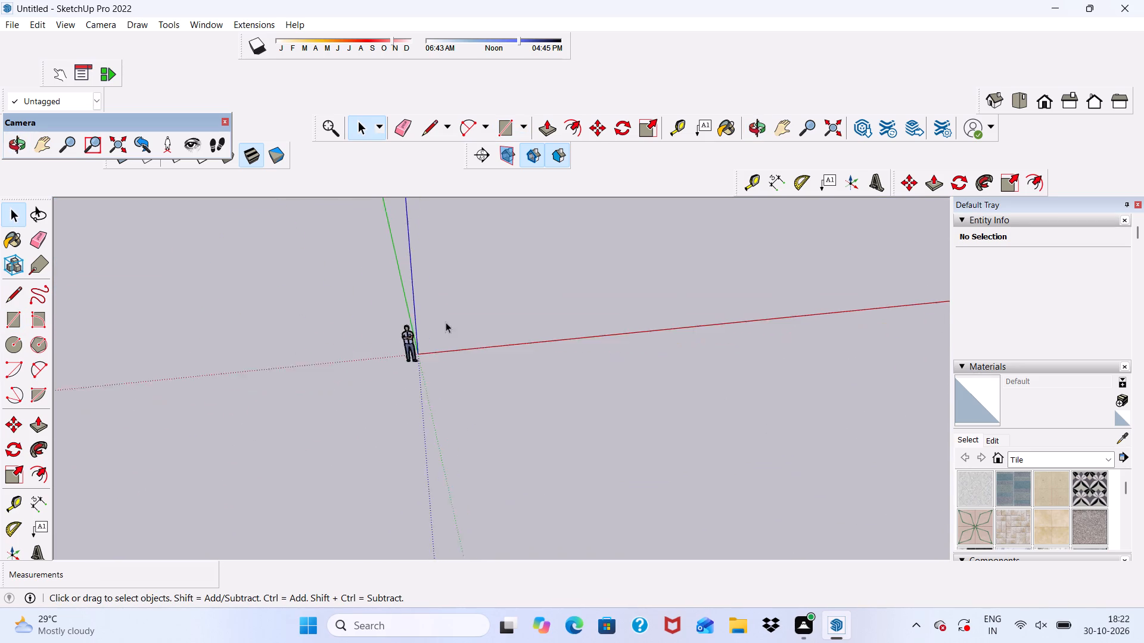
scroll(446, 322, "up", 6)
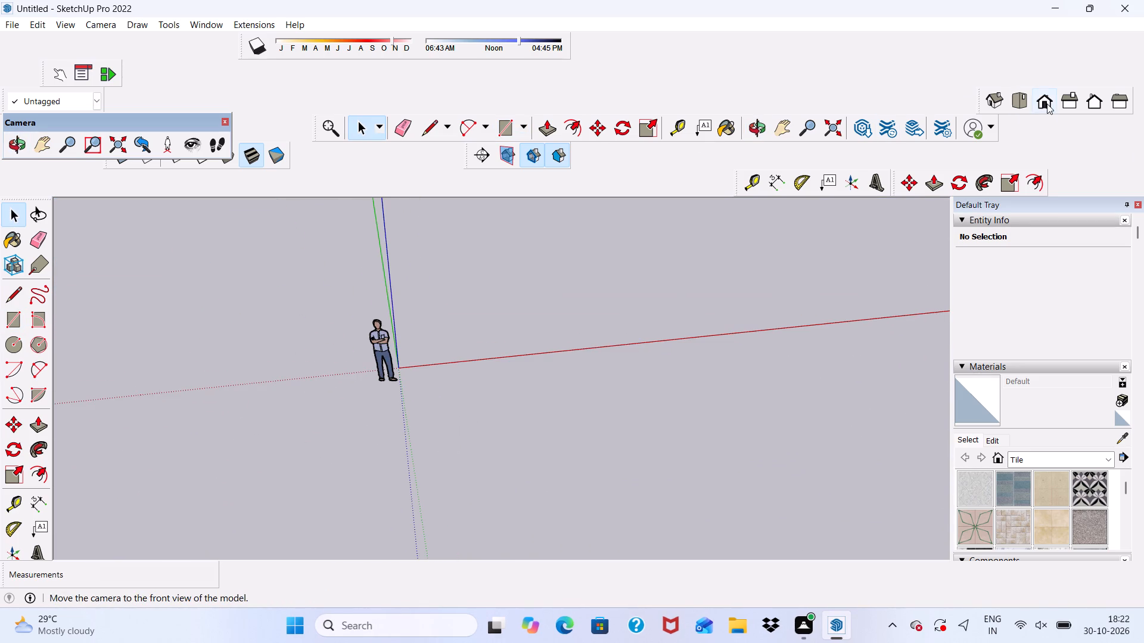
left_click(1047, 104)
scroll(677, 294, "up", 15)
scroll(380, 410, "down", 4)
middle_click_drag(478, 439, 557, 469)
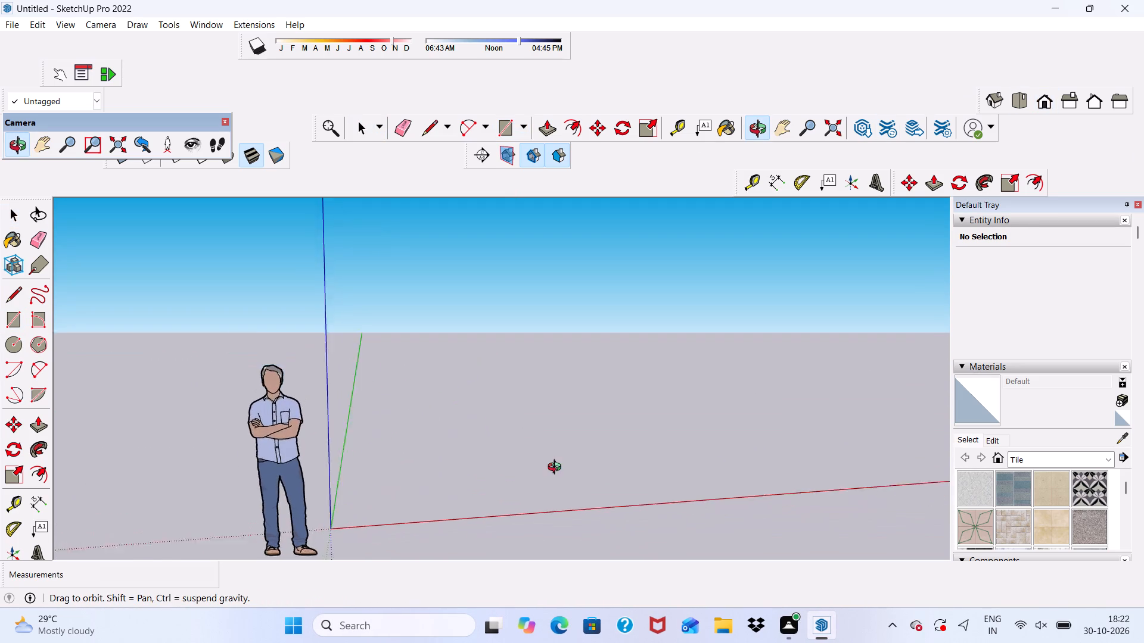
middle_click_drag(557, 469, 561, 470)
scroll(560, 435, "up", 9)
middle_click_drag(503, 367, 509, 356)
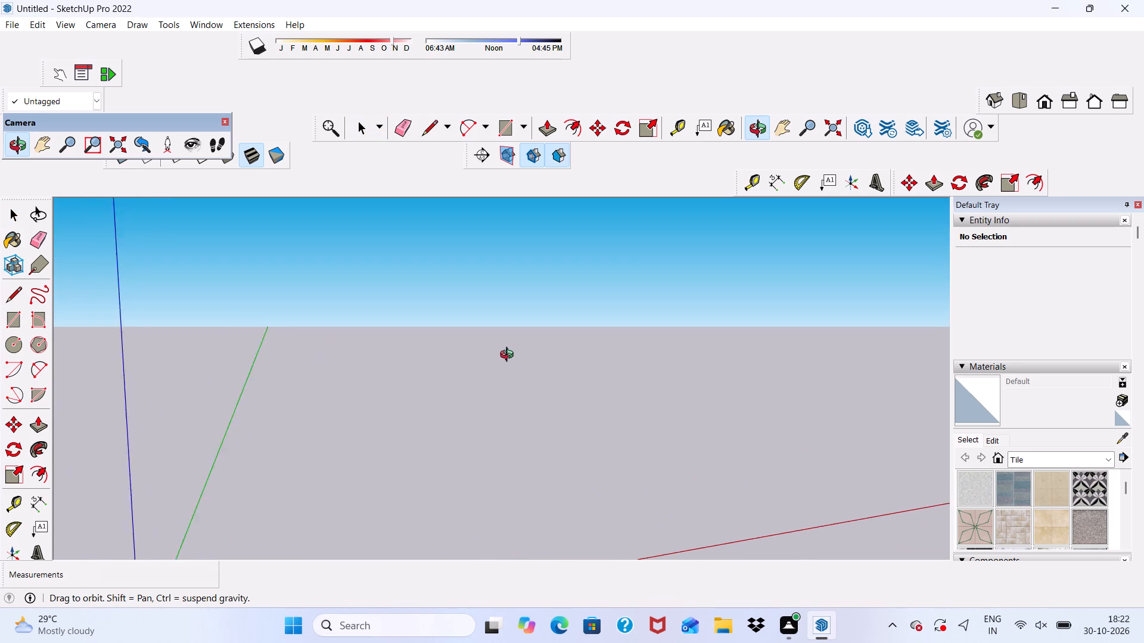
middle_click_drag(509, 356, 527, 371)
left_click(505, 125)
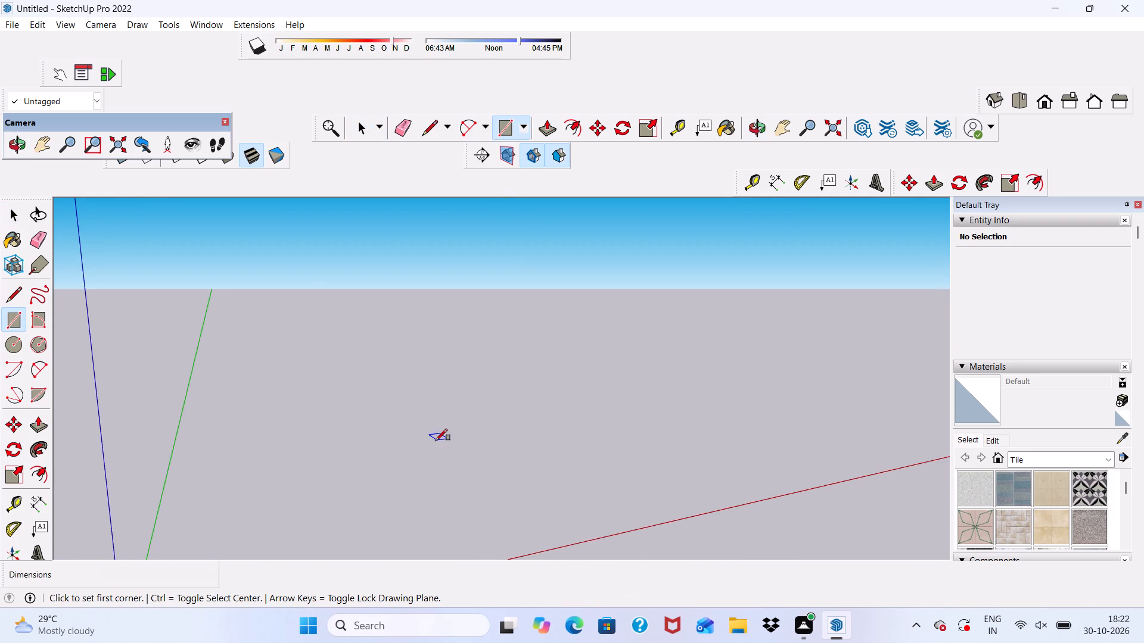
scroll(436, 441, "up", 5)
left_click(340, 365)
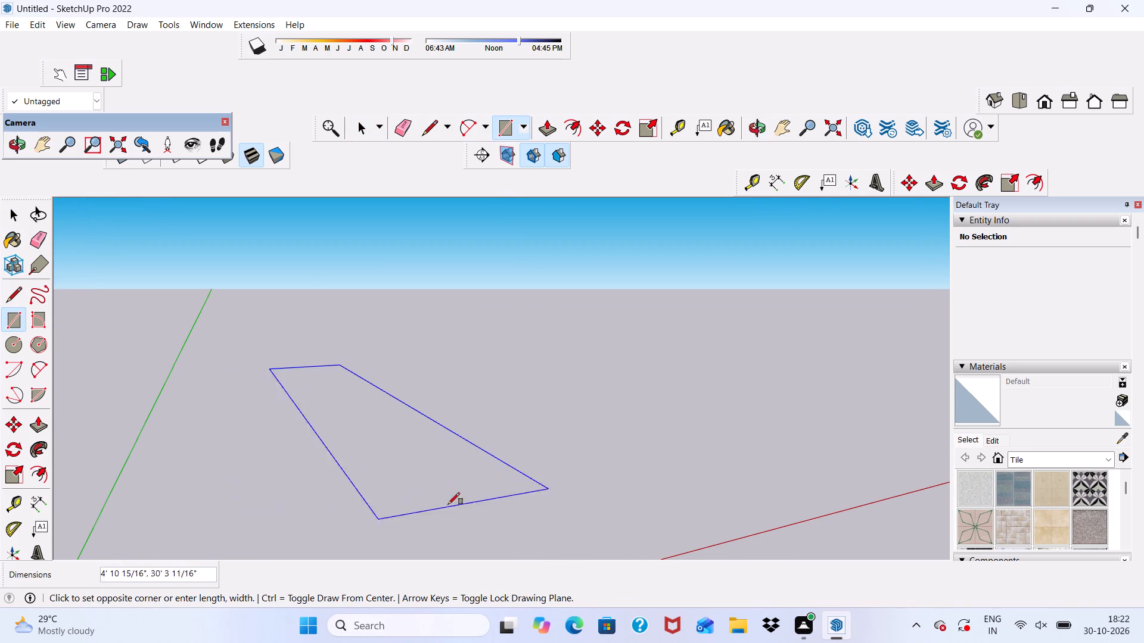
scroll(400, 419, "down", 5)
scroll(708, 374, "up", 3)
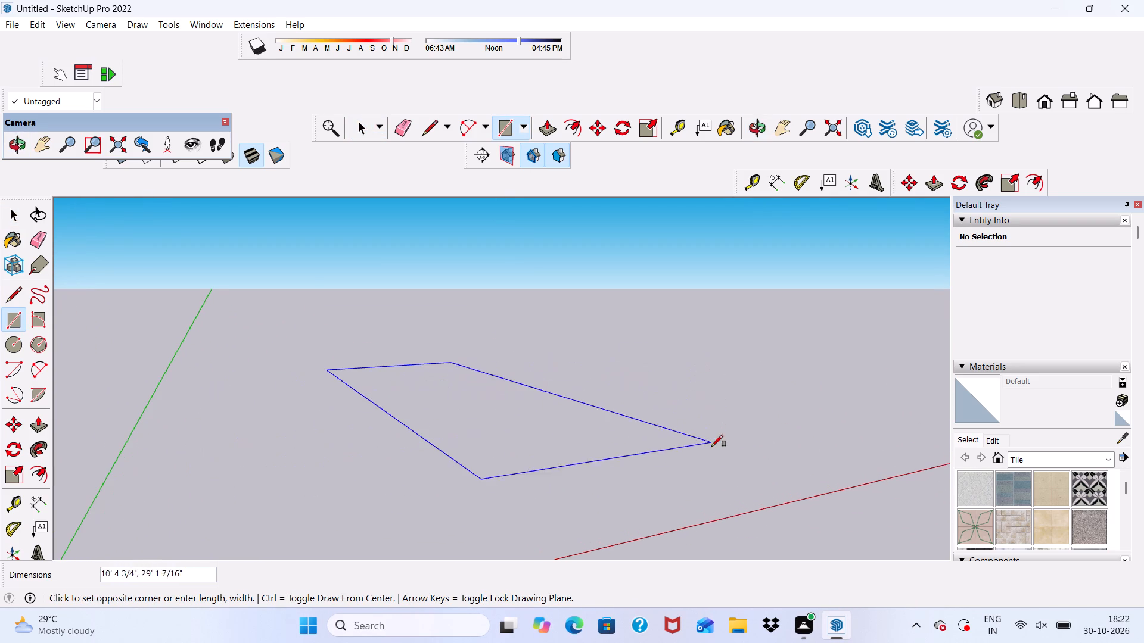
scroll(862, 412, "up", 11)
scroll(790, 415, "up", 10)
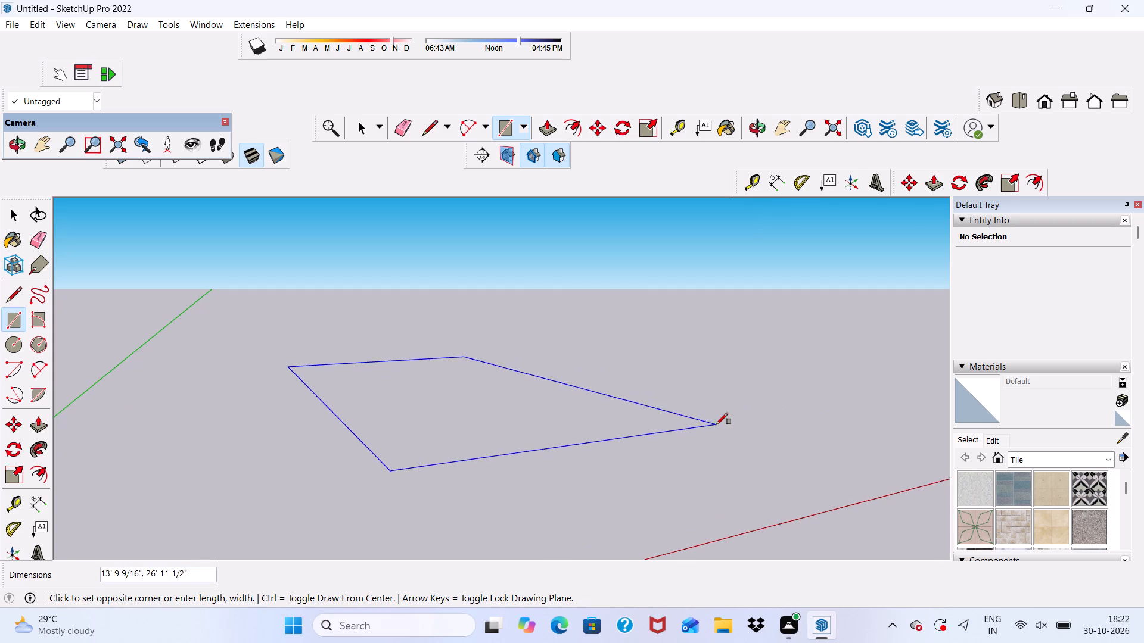
left_click(909, 399)
scroll(489, 349, "down", 5)
key("space")
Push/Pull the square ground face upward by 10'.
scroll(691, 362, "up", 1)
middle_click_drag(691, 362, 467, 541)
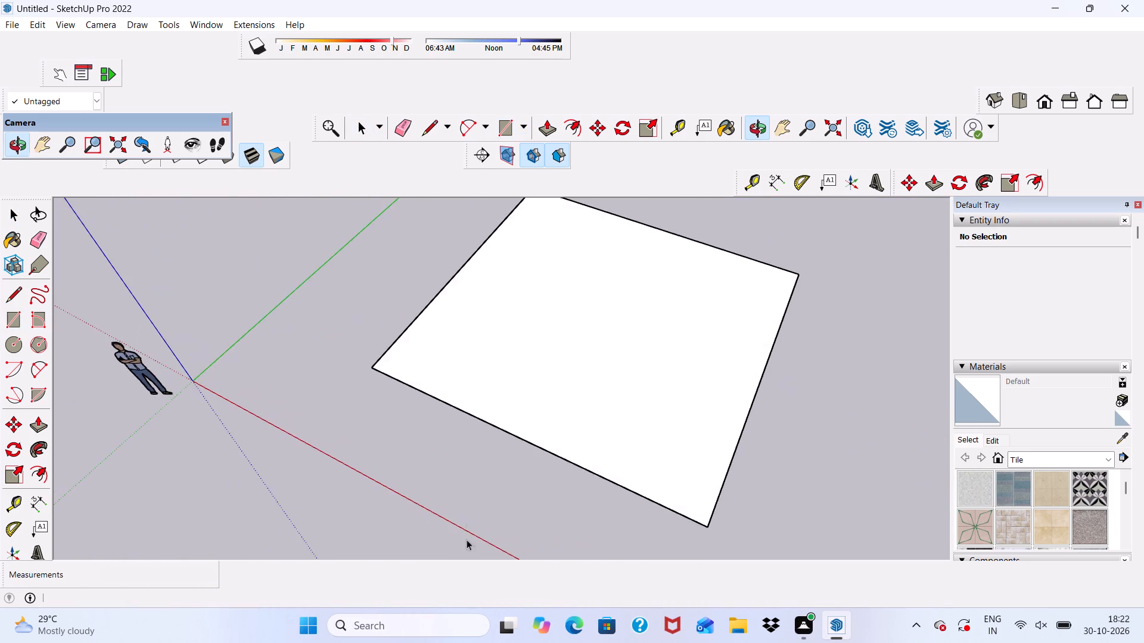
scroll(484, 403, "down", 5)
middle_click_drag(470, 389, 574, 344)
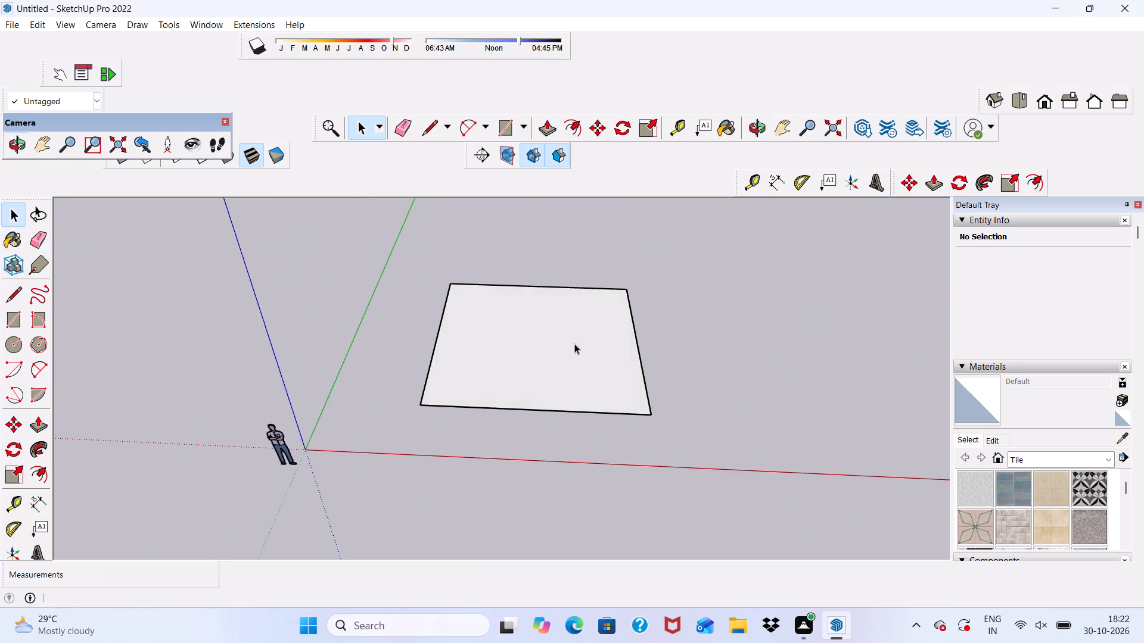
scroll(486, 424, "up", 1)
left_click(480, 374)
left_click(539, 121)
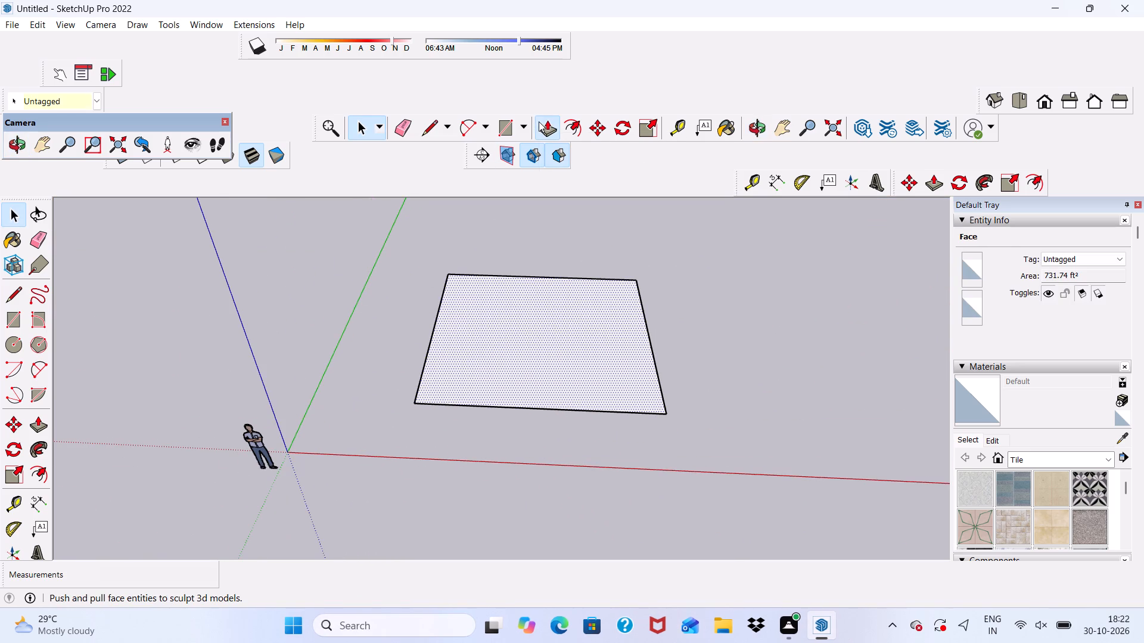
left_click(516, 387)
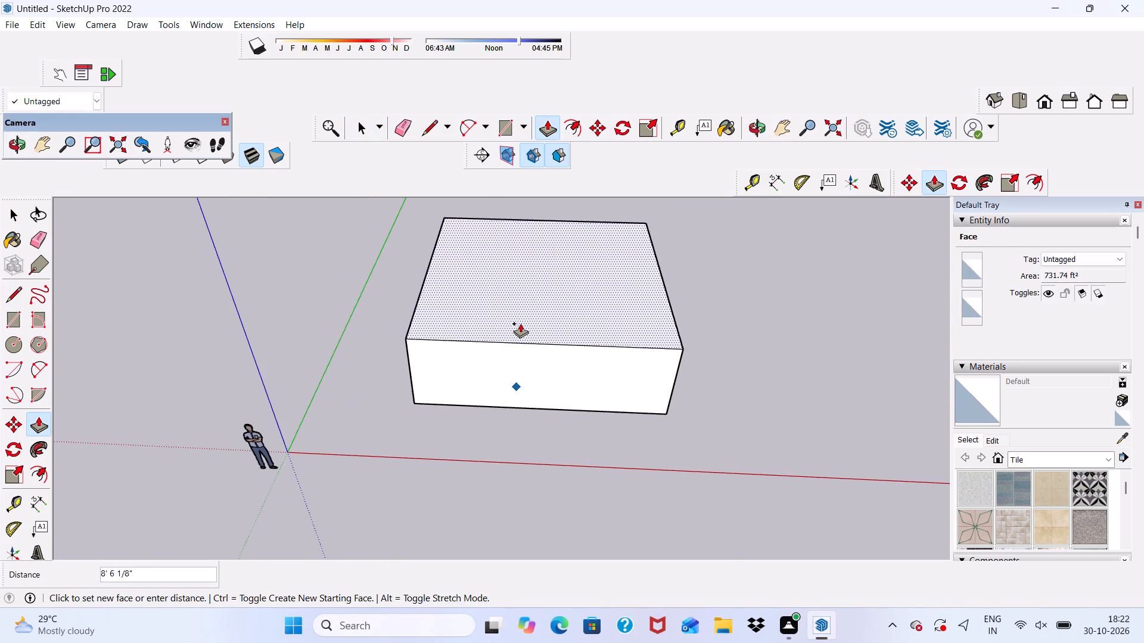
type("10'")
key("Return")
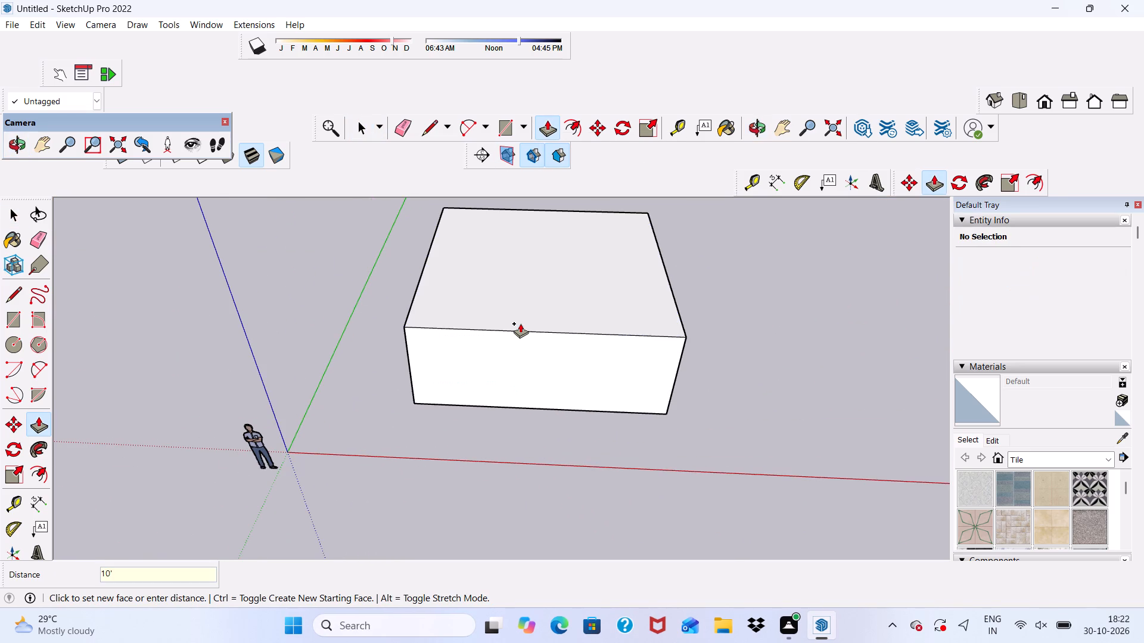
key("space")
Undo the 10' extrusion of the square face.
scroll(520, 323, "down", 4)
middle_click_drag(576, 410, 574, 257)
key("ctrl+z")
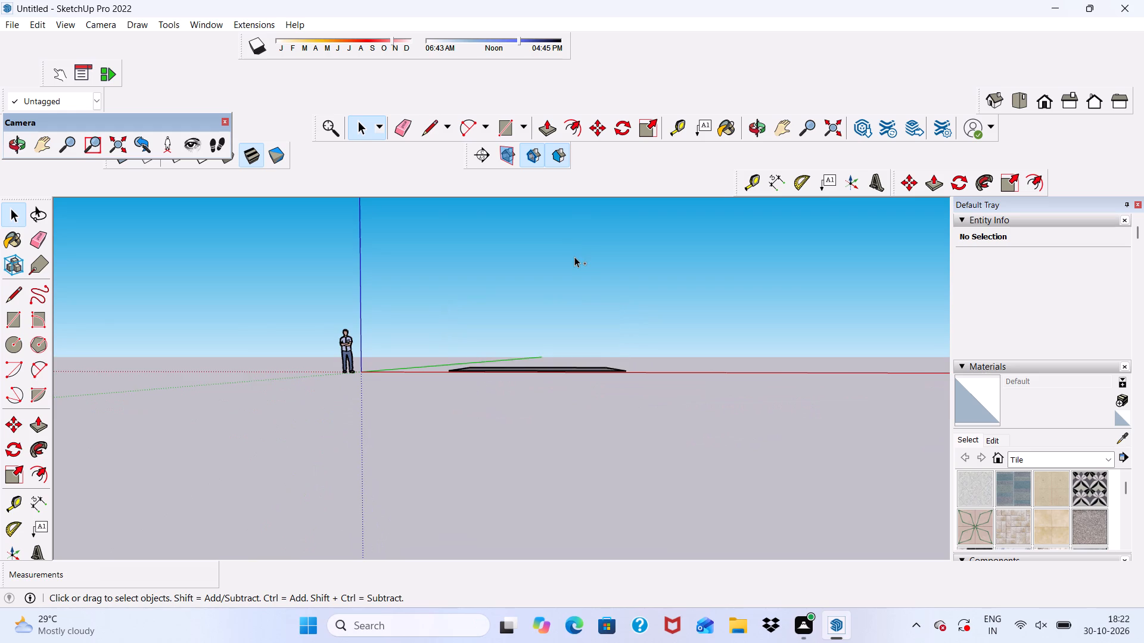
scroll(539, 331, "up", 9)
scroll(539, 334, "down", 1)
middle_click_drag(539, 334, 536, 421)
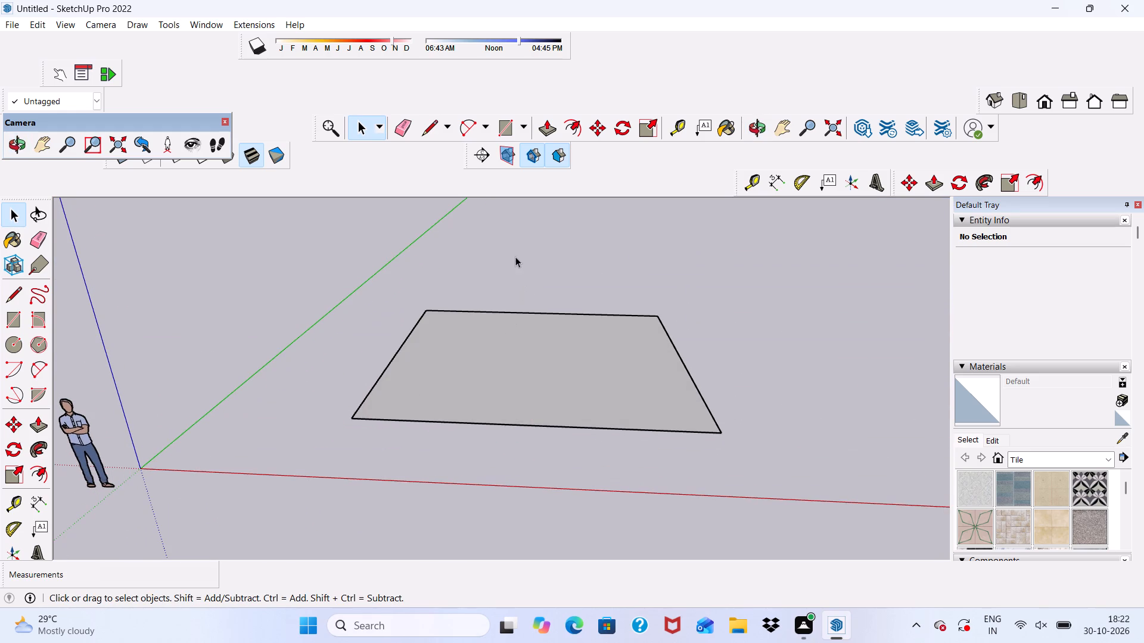
Offset the edges of the square ground face outward by about 7' and clear the selection.
left_click(573, 116)
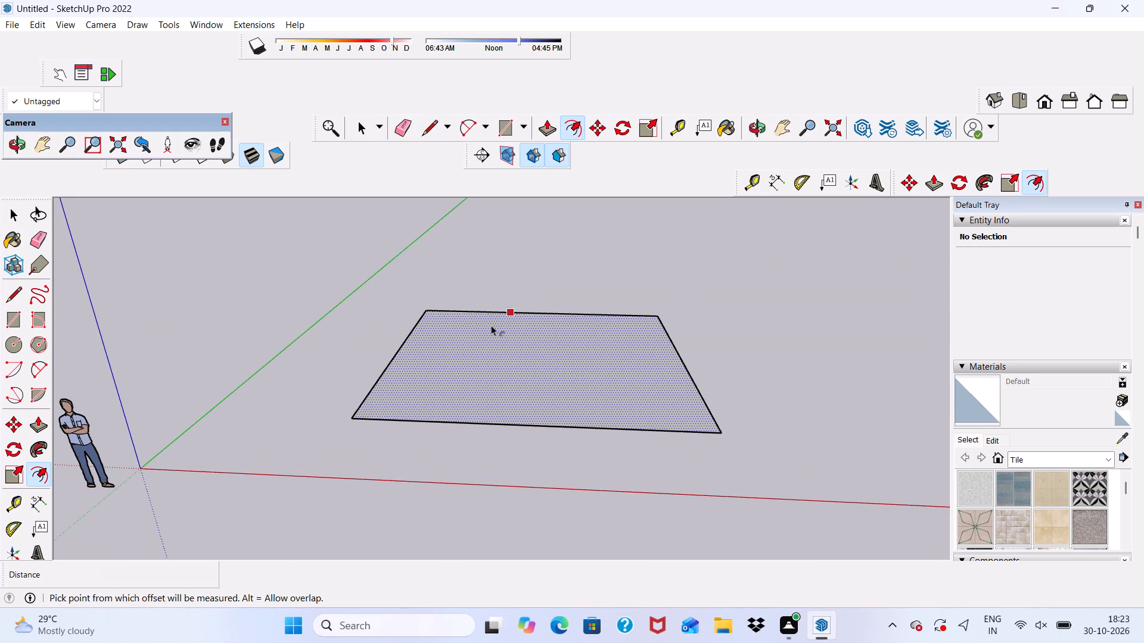
left_click(452, 366)
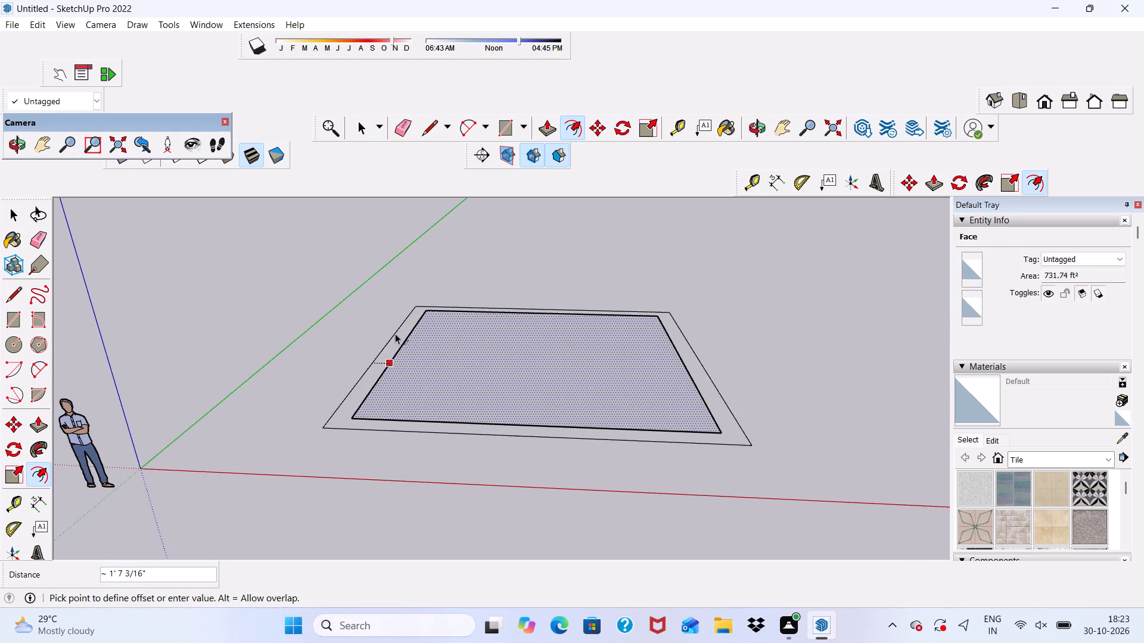
scroll(378, 335, "up", 2)
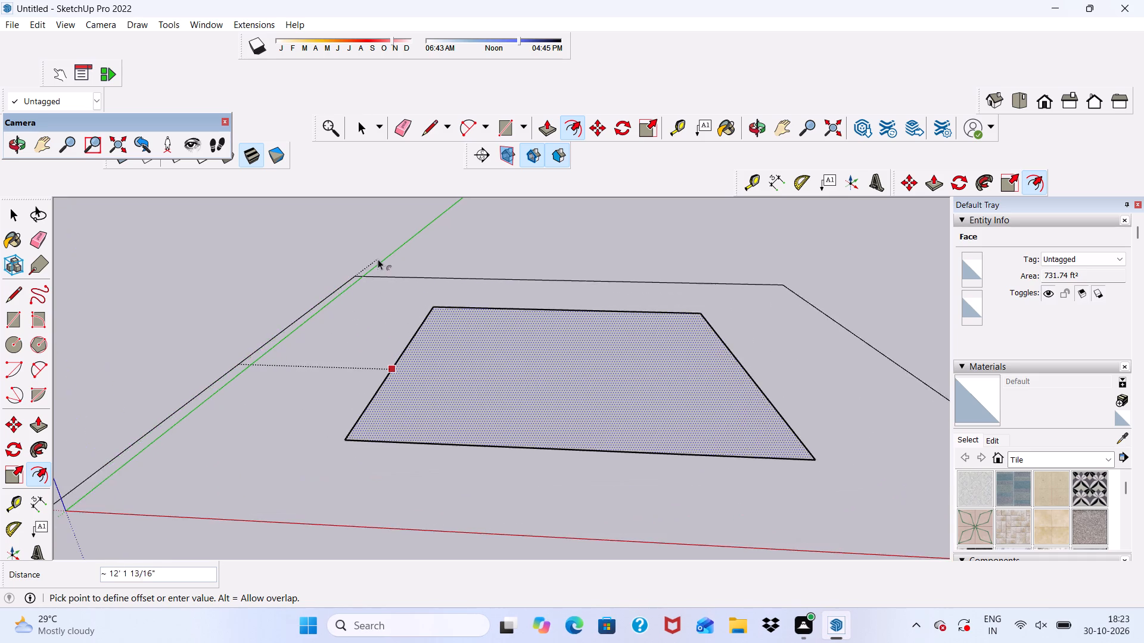
scroll(378, 259, "down", 4)
middle_click_drag(380, 260, 387, 304)
scroll(369, 260, "up", 3)
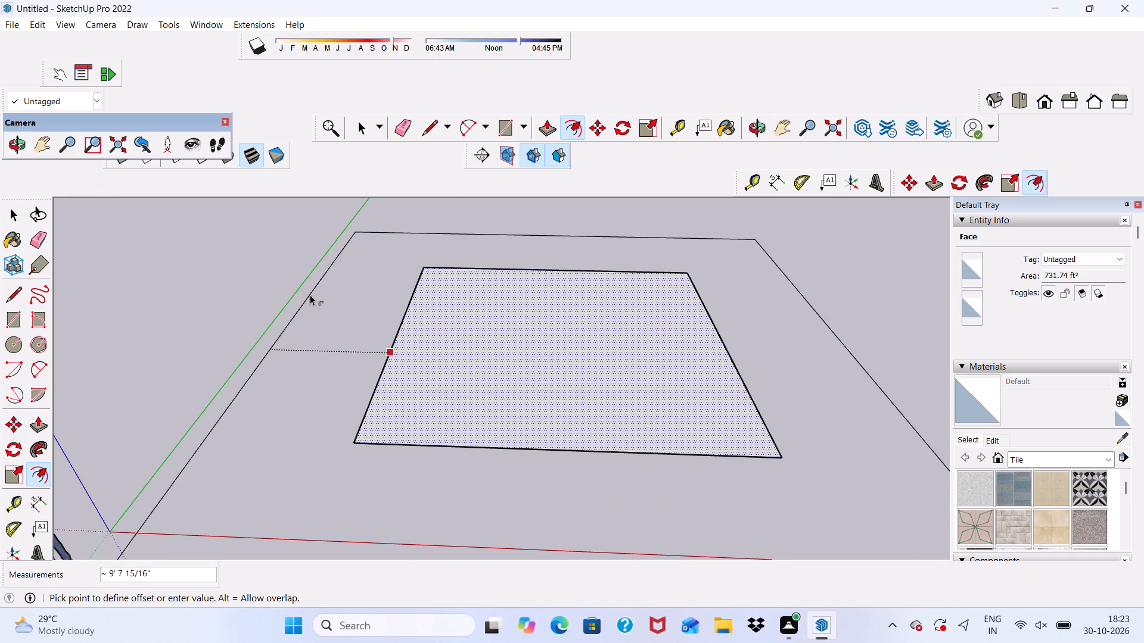
scroll(321, 285, "down", 4)
scroll(299, 275, "up", 4)
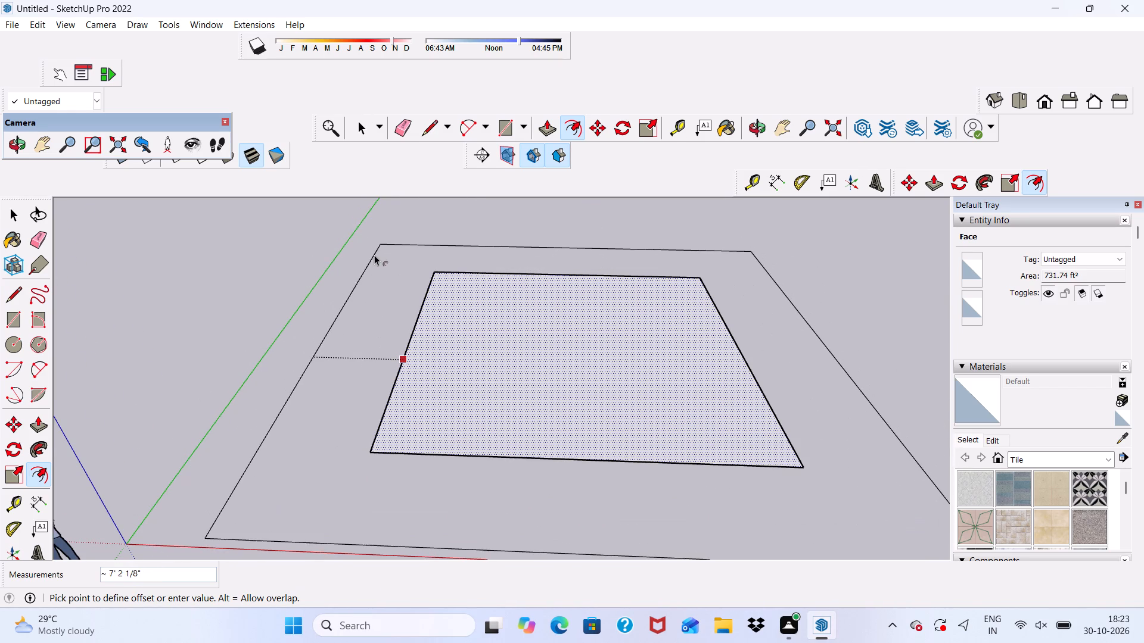
left_click(376, 258)
scroll(318, 258, "down", 4)
key("space")
scroll(720, 266, "up", 4)
scroll(661, 258, "down", 3)
middle_click_drag(661, 260, 700, 342)
left_click(714, 342)
Offset the inner square face's edges outward by 9" to outline the wall thickness, and clear the selection.
scroll(407, 388, "down", 2)
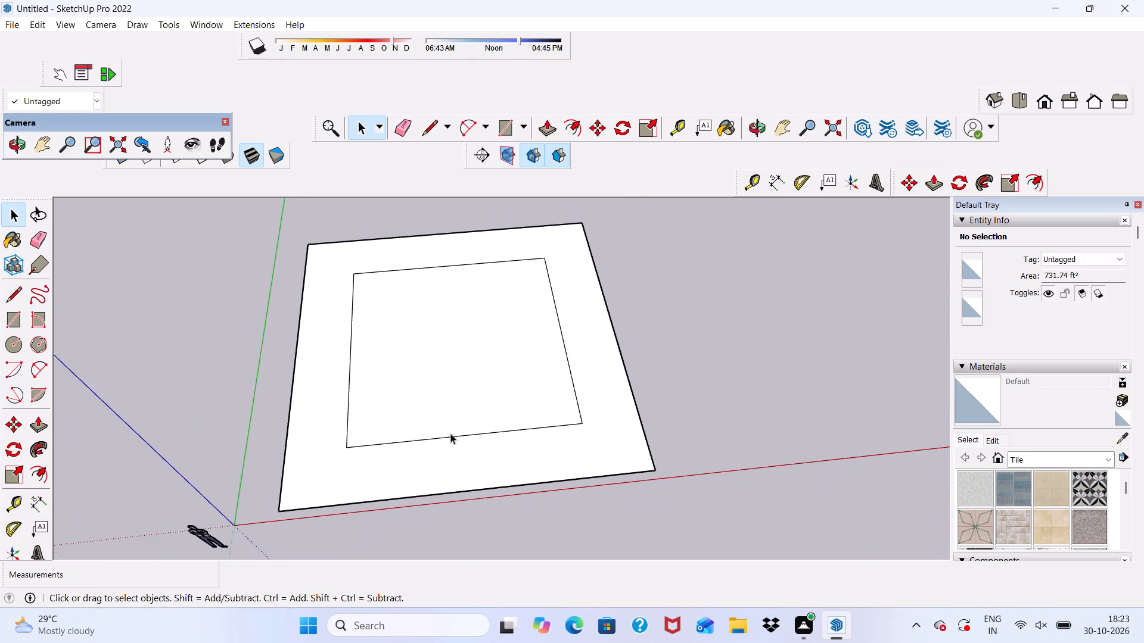
scroll(450, 433, "down", 1)
middle_click_drag(450, 433, 474, 347)
scroll(363, 373, "up", 1)
left_click(360, 366)
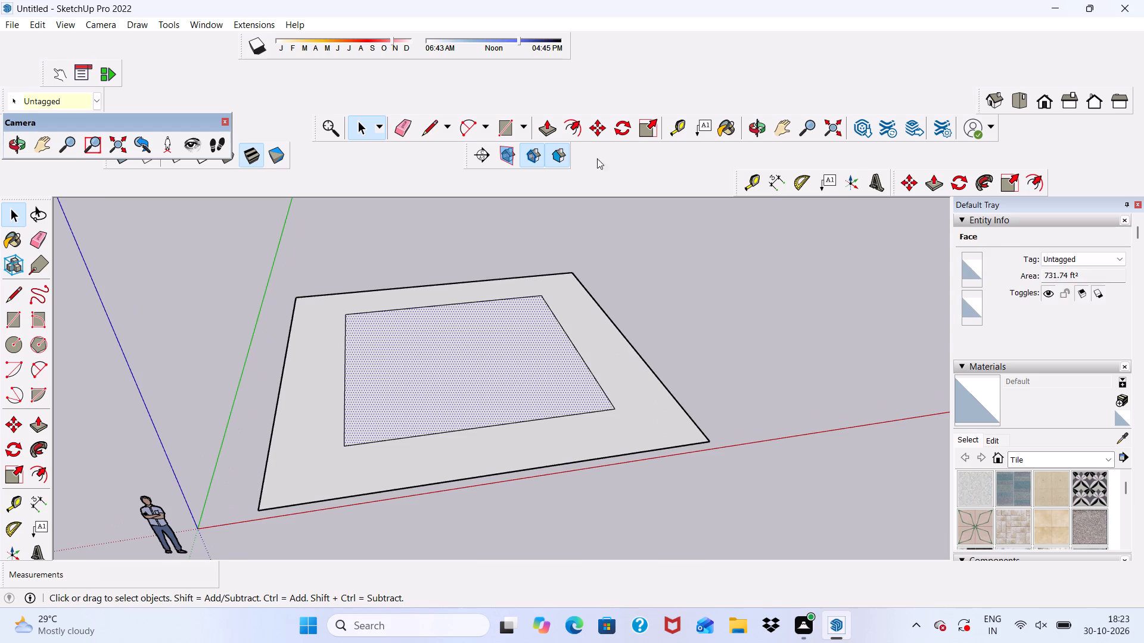
left_click(576, 123)
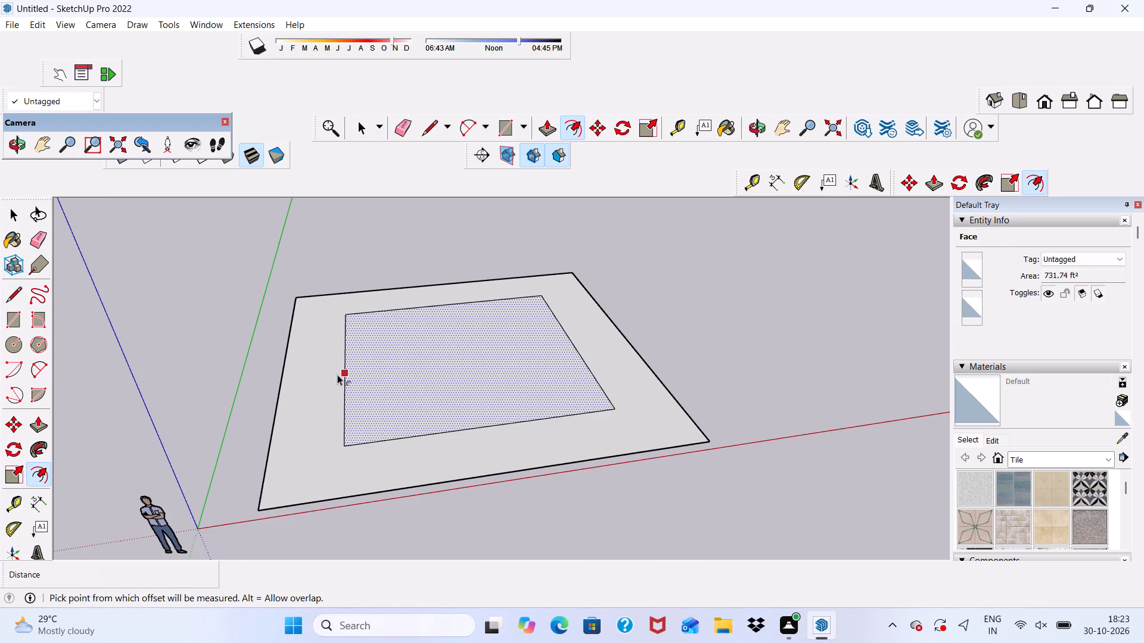
left_click(339, 371)
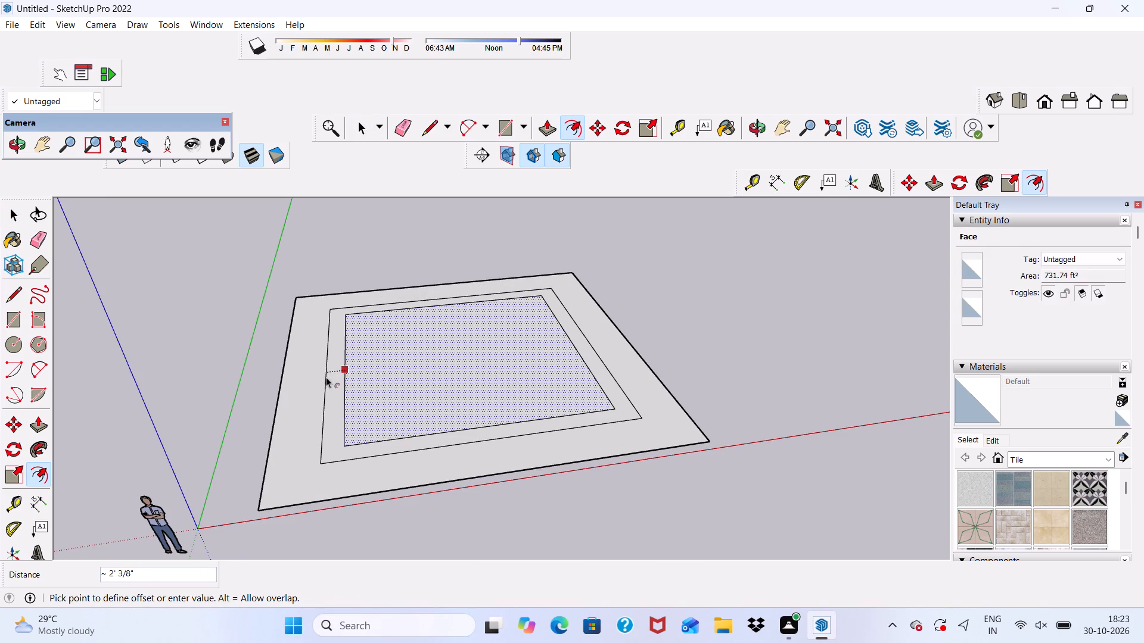
key("9")
key("shift+quotedbl")
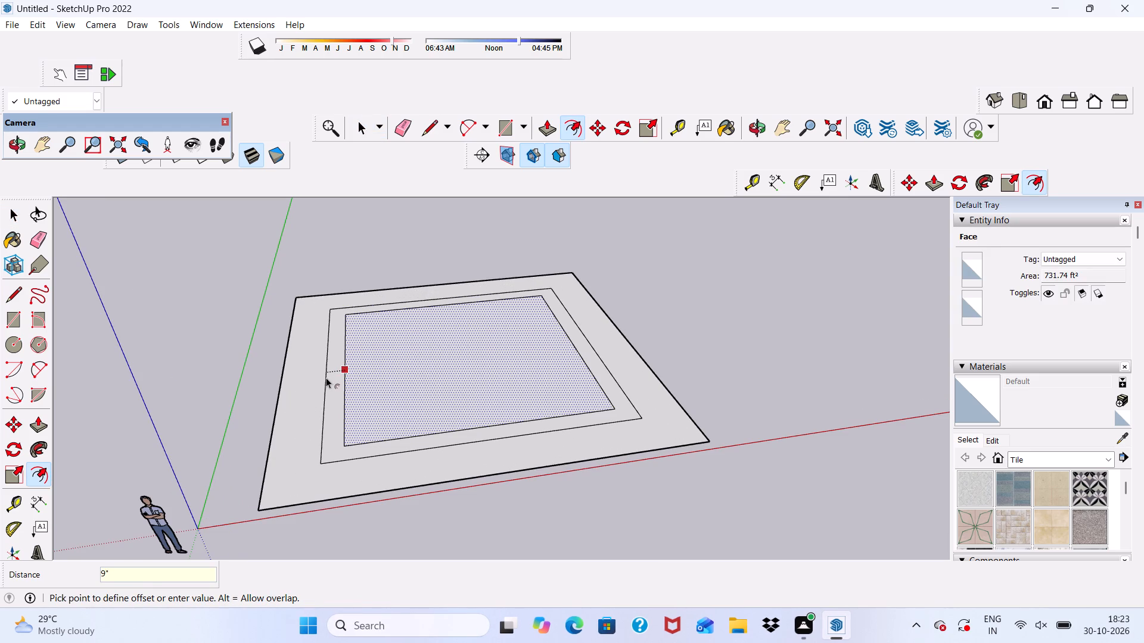
key("Return")
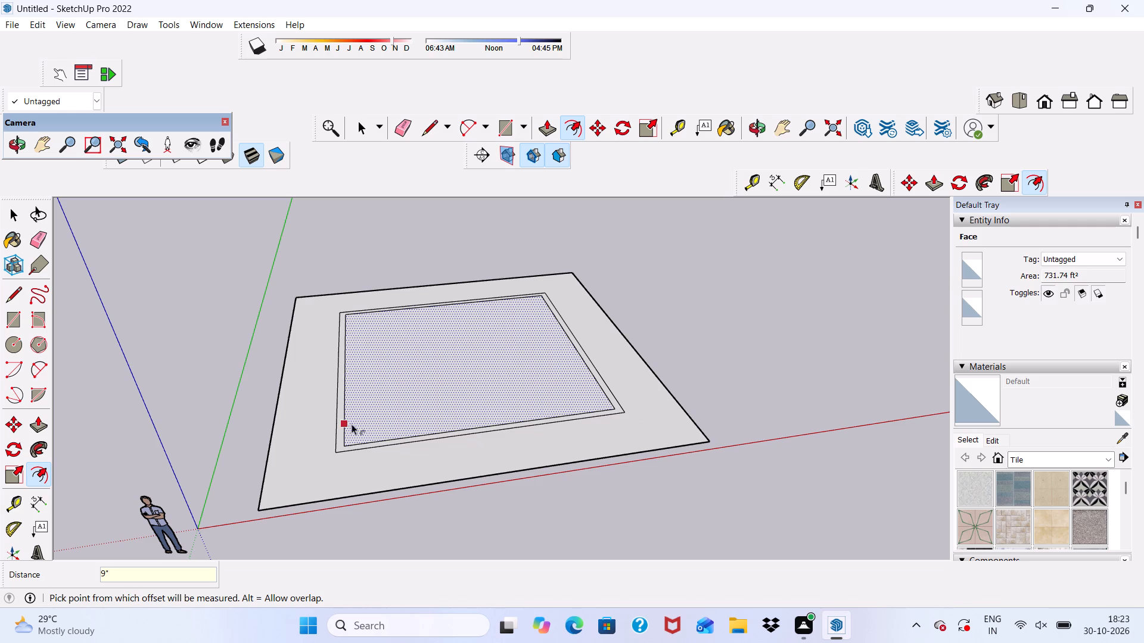
scroll(364, 439, "down", 2)
middle_click_drag(366, 440, 207, 423)
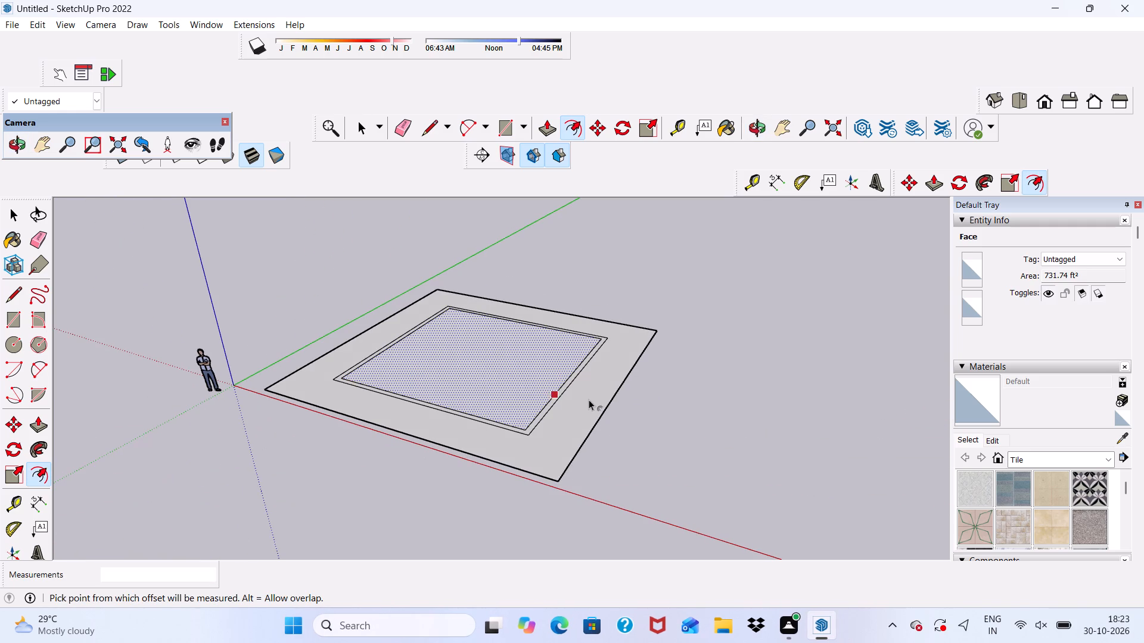
key("space")
scroll(665, 402, "up", 3)
left_click(667, 388)
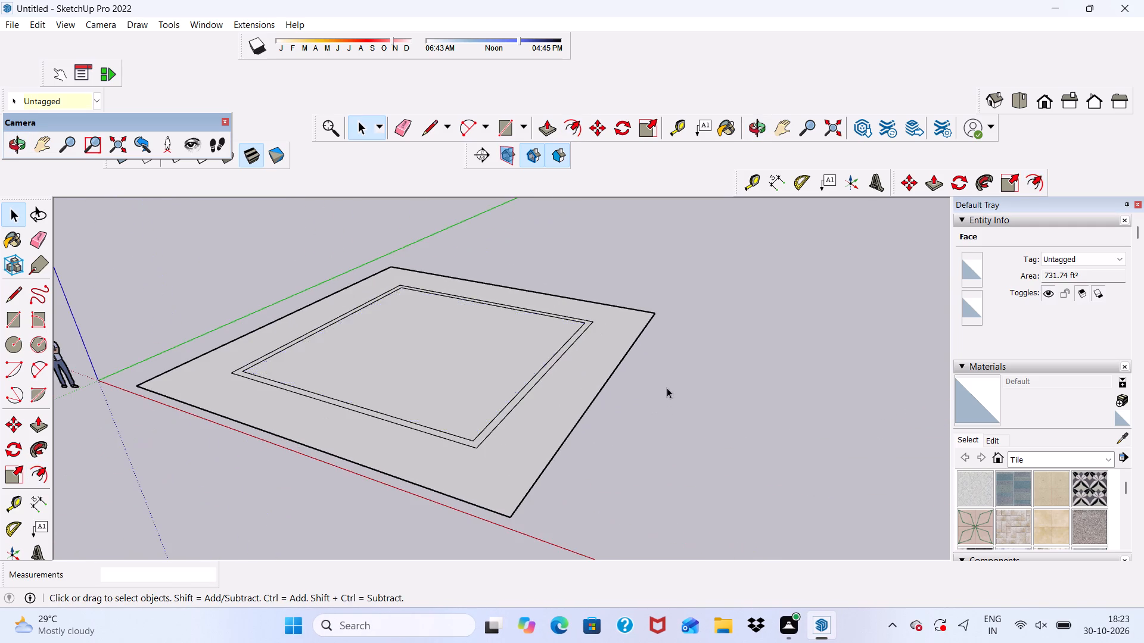
Place a guide parallel to the red axis, about 14' 10" in from the inner square's far edge.
scroll(553, 332, "down", 4)
middle_click_drag(702, 366, 737, 502)
scroll(357, 375, "up", 4)
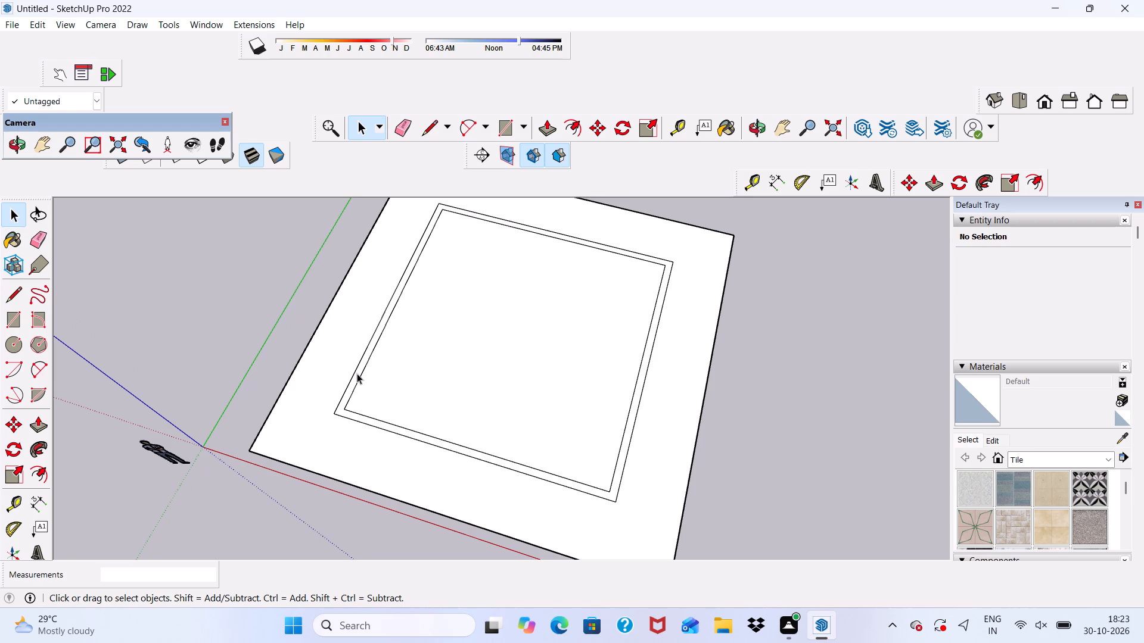
scroll(372, 379, "down", 2)
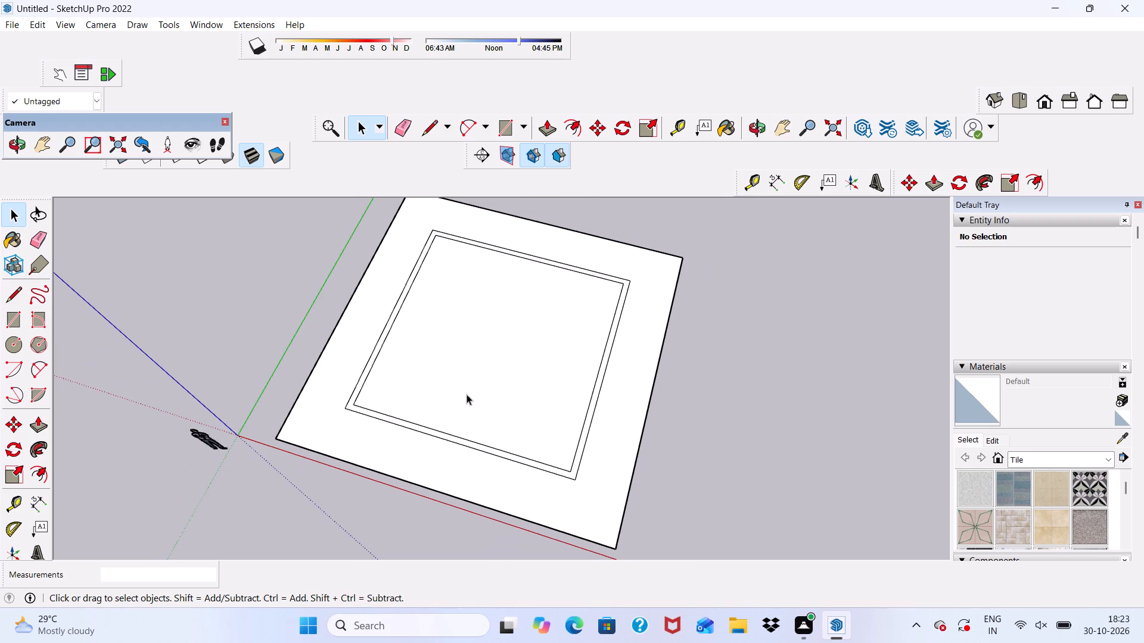
middle_click_drag(467, 394, 531, 211)
scroll(453, 399, "up", 5)
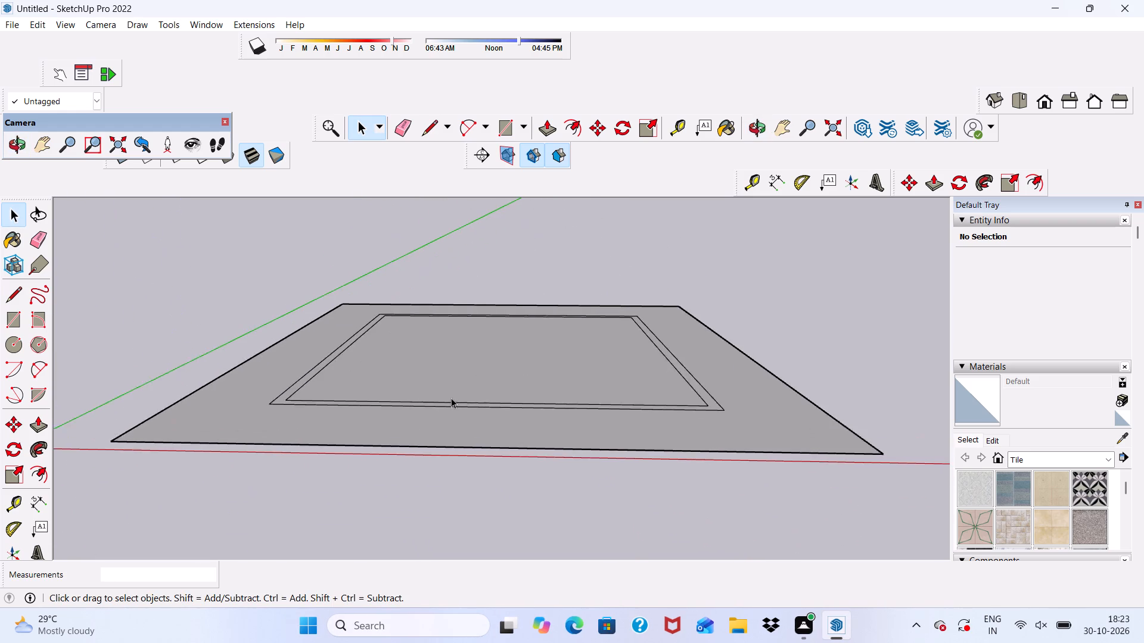
scroll(450, 395, "down", 1)
middle_click_drag(447, 369, 477, 430)
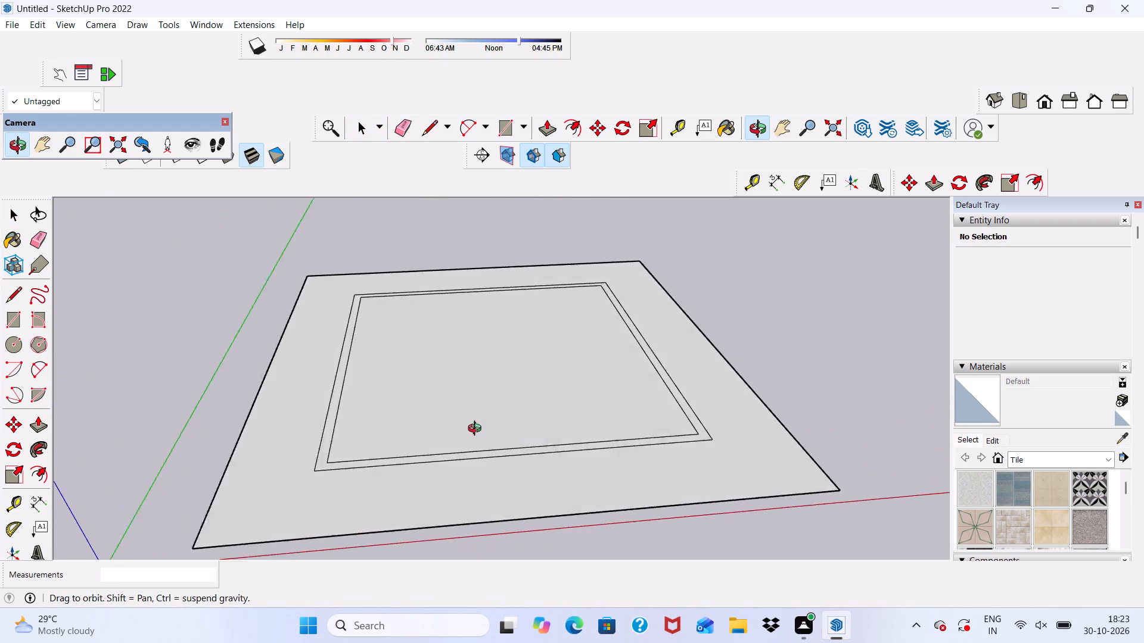
middle_click_drag(477, 430, 414, 485)
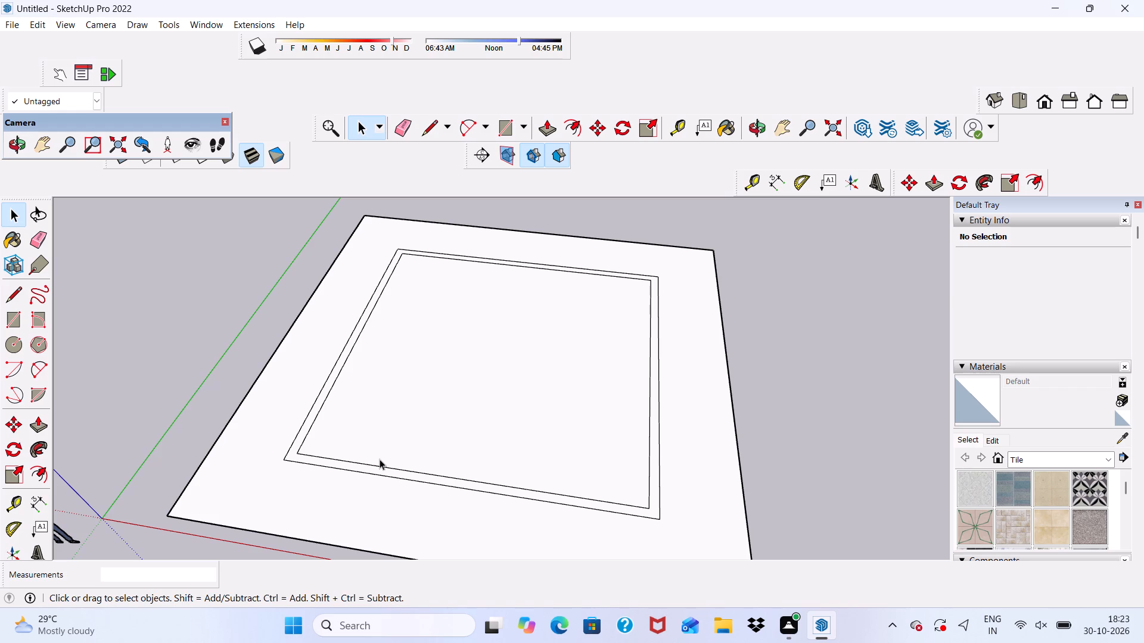
left_click(676, 118)
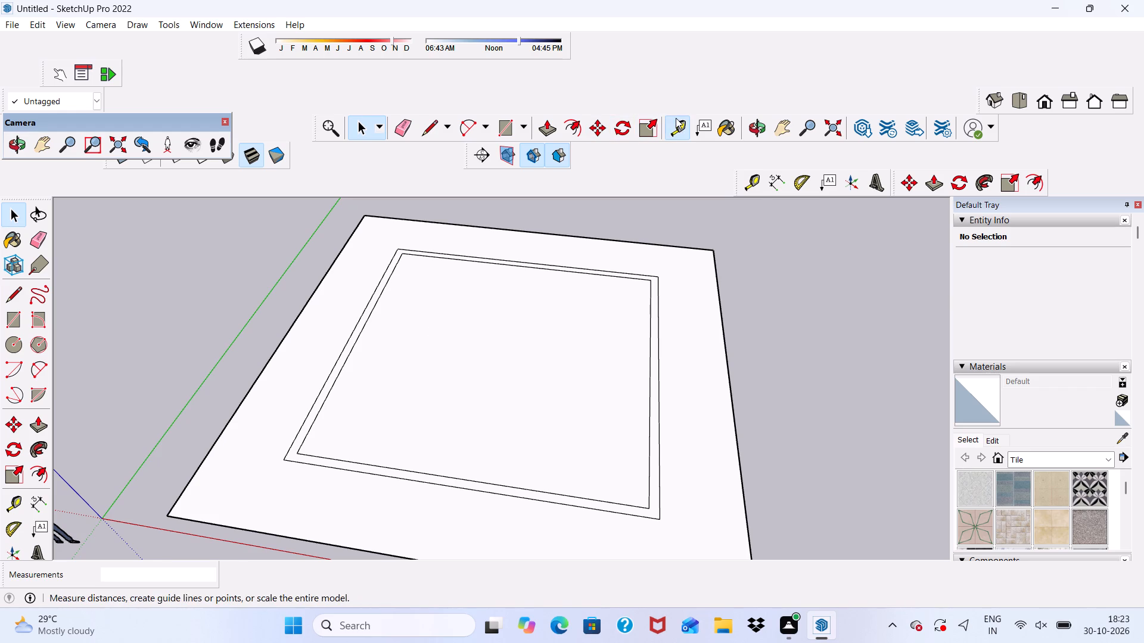
left_click(467, 261)
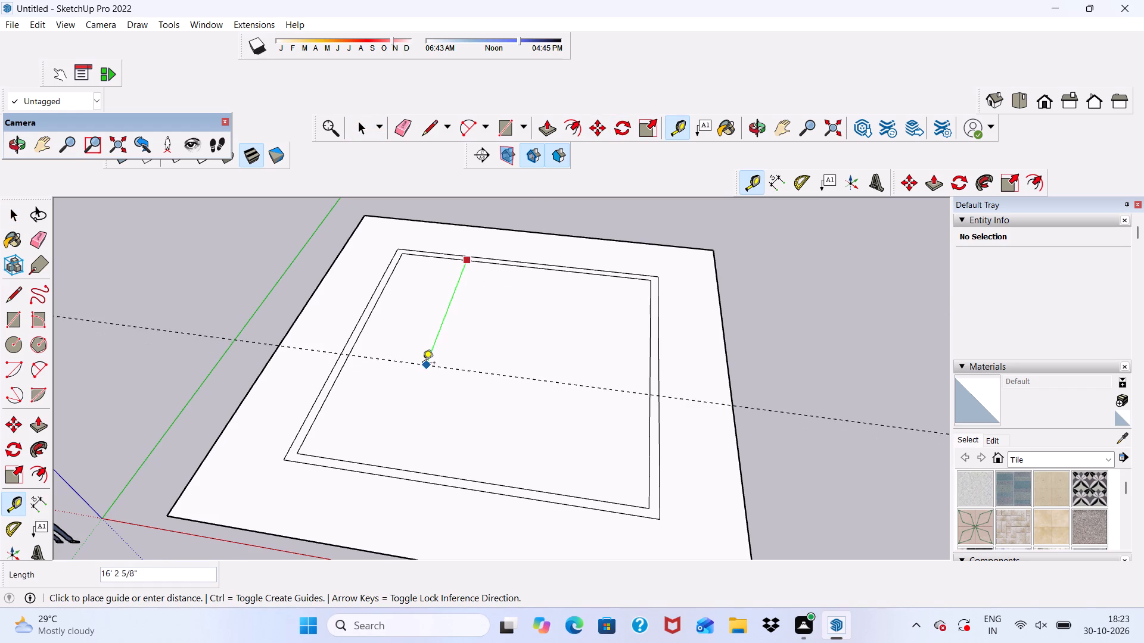
left_click(431, 355)
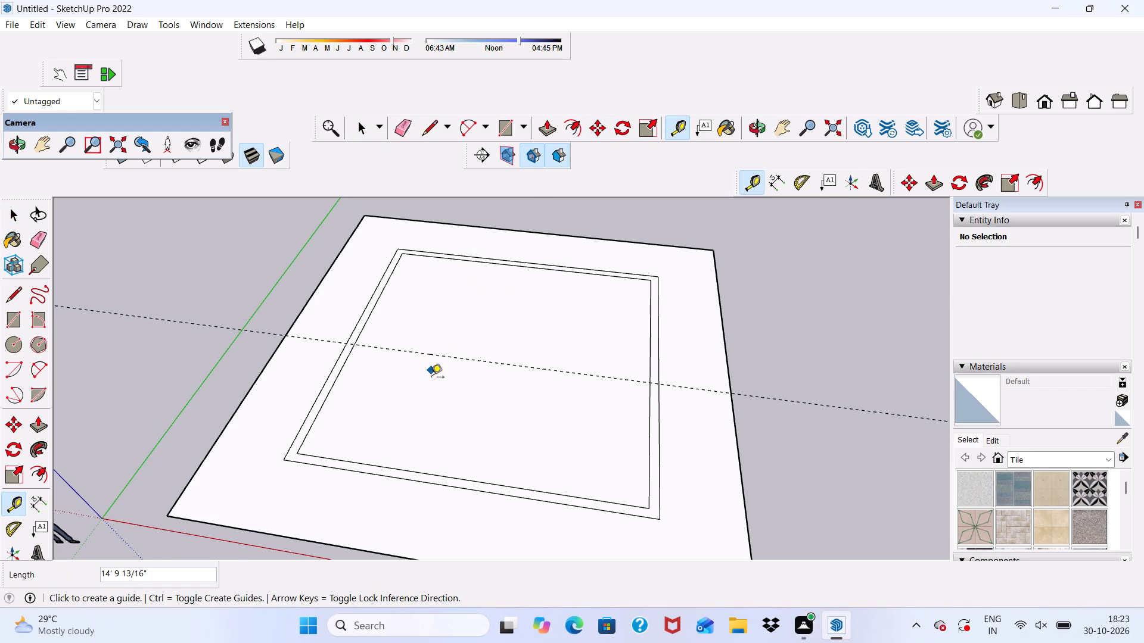
Place a guide parallel to the green axis, about 17' from the inner square's edge nearest that axis.
left_click(349, 359)
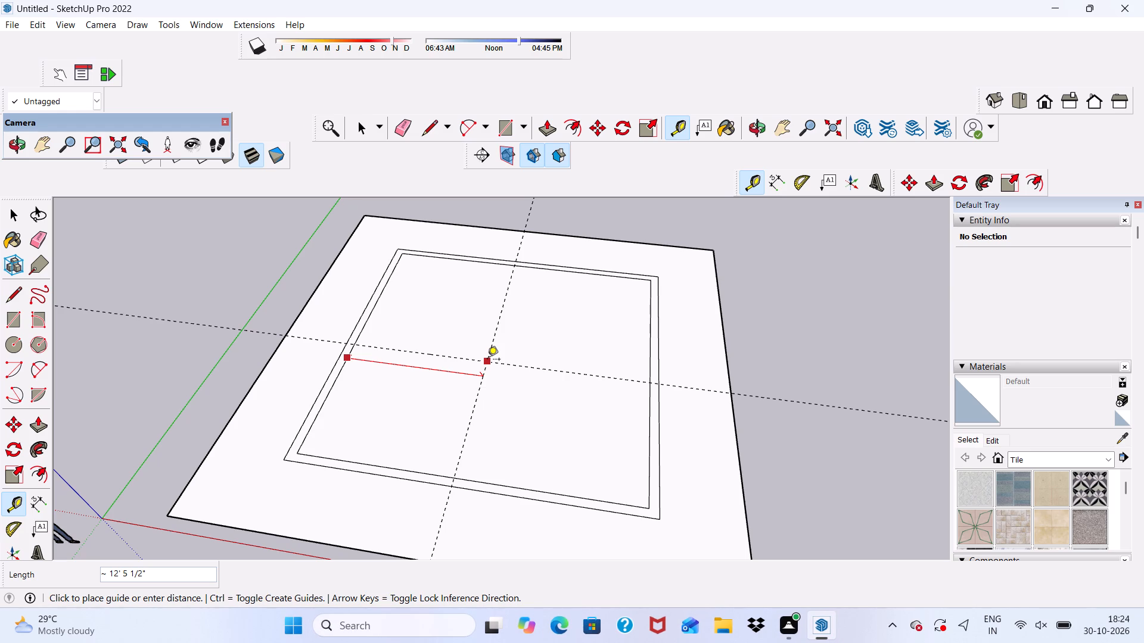
scroll(487, 360, "up", 3)
scroll(487, 360, "down", 3)
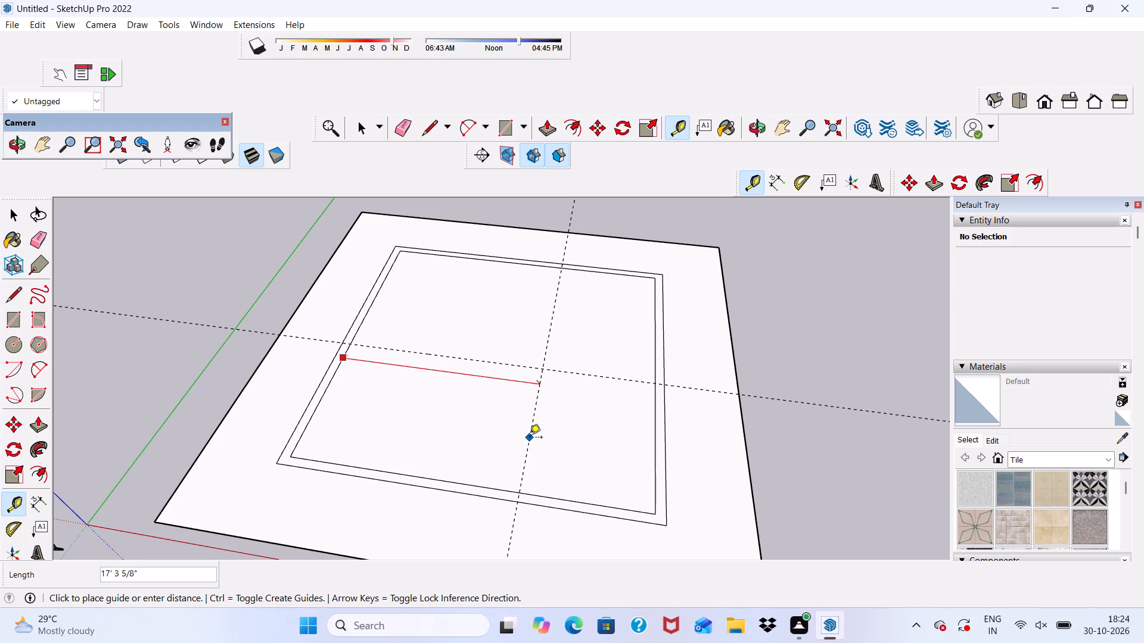
left_click(524, 438)
Add a parallel guide 6" from the green-direction guide, on the side nearer the green axis.
scroll(512, 413, "down", 6)
scroll(514, 423, "up", 2)
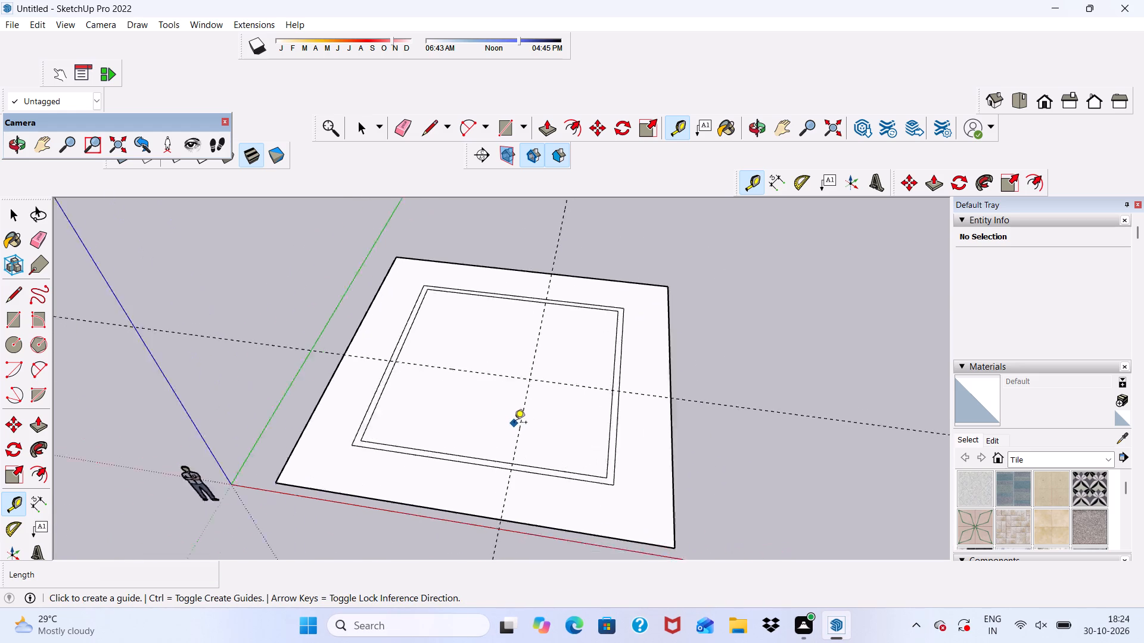
scroll(514, 423, "up", 3)
left_click(523, 416)
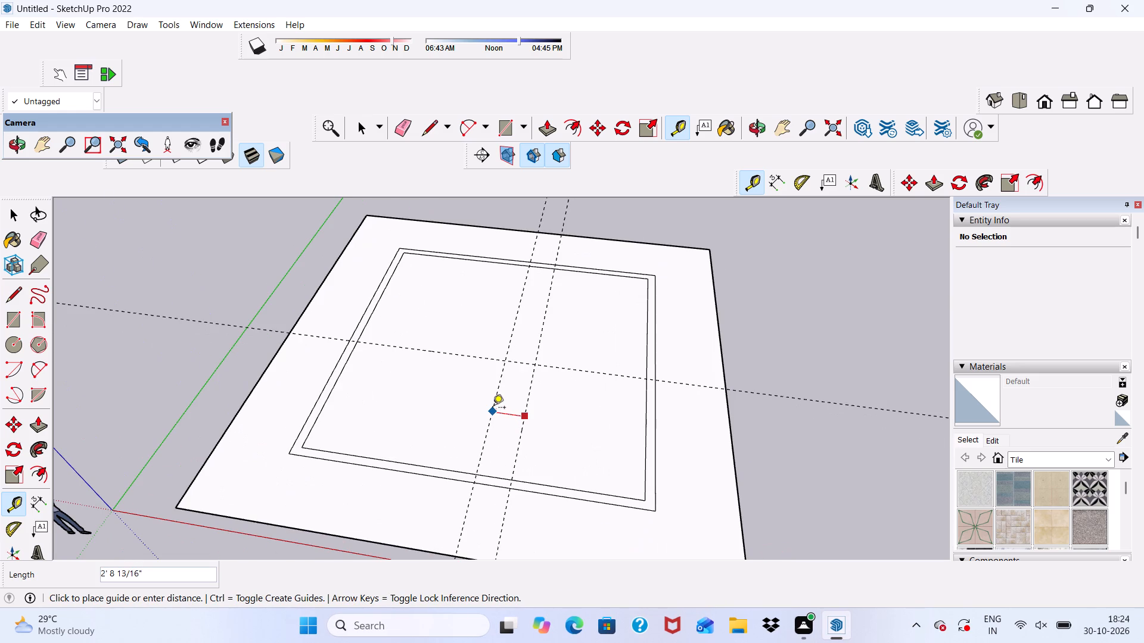
key("6")
key("shift+quotedbl")
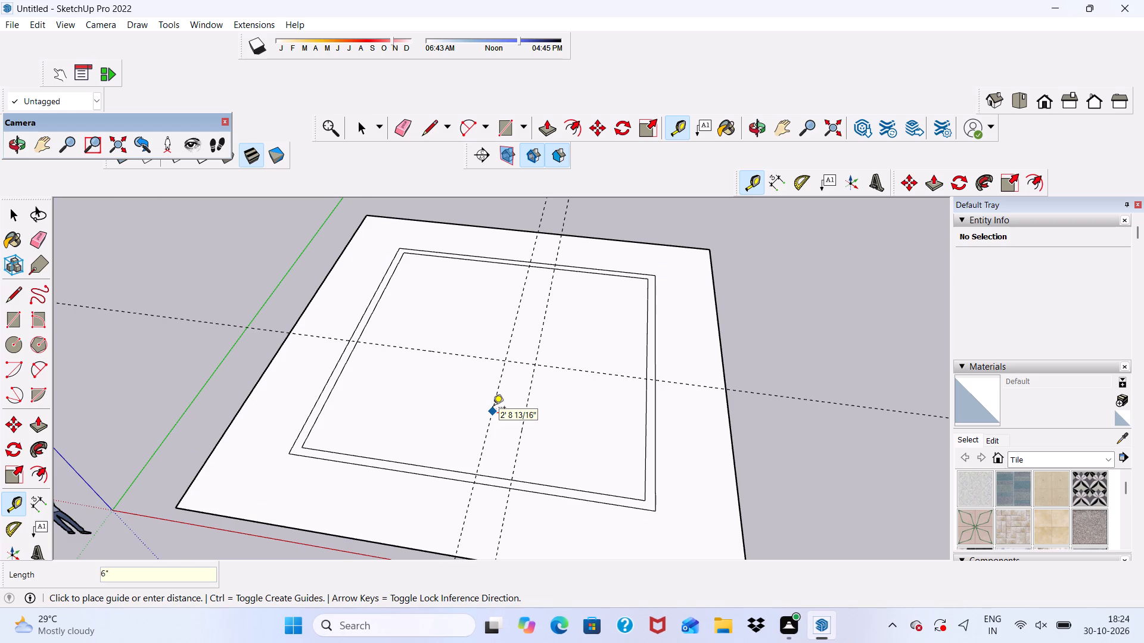
key("Return")
Add a parallel guide 6" from the red-direction guide, on the side nearer the red axis.
scroll(493, 408, "up", 4)
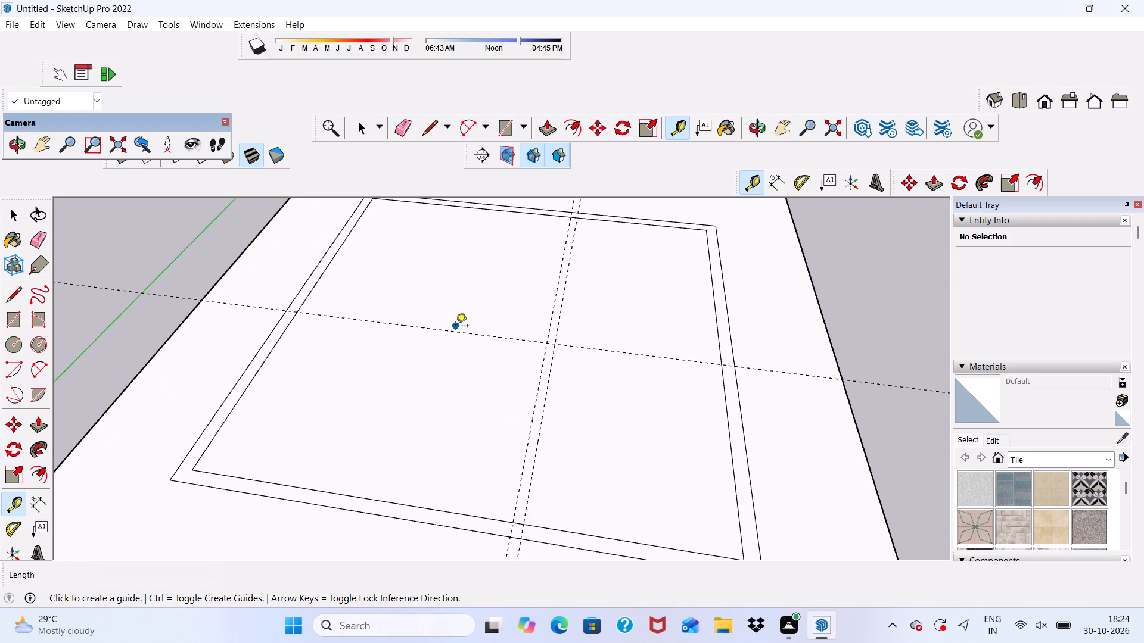
left_click(455, 330)
key("6")
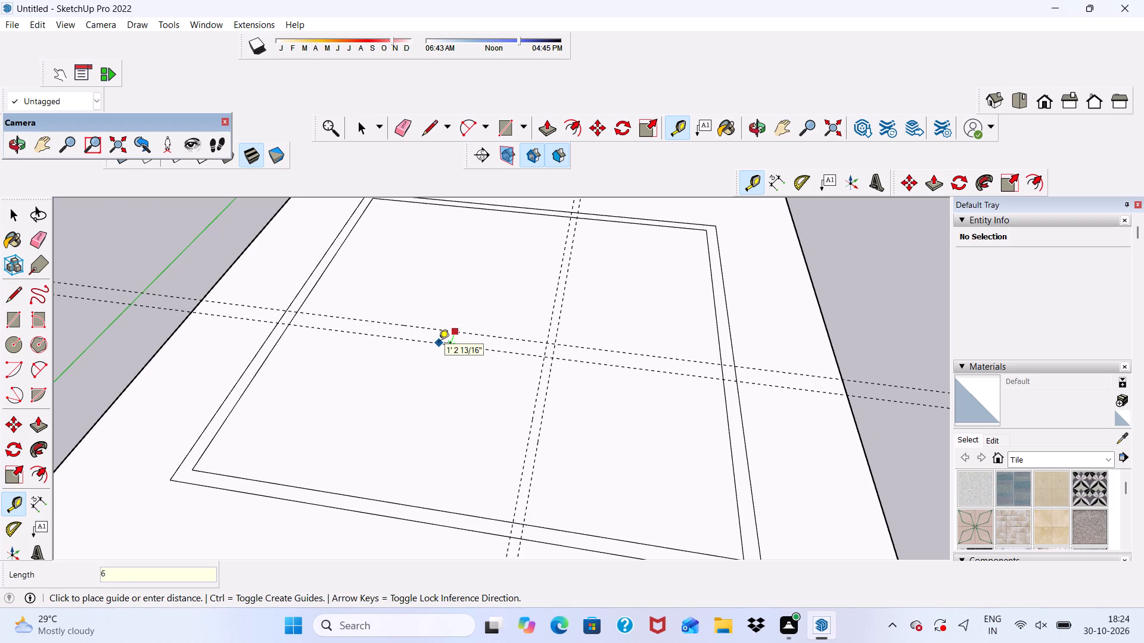
key("shift+quotedbl")
key("Return")
key("space")
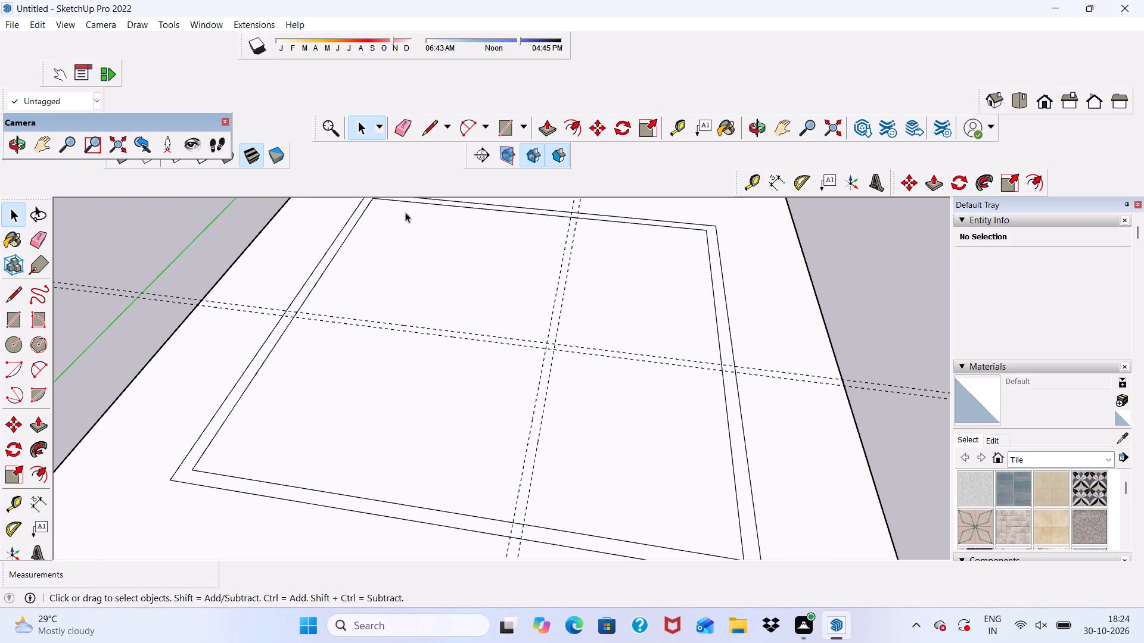
Draw a line about 17' long along the guide nearer the red axis, from the outer wall line to the first crossing guide.
left_click(423, 130)
scroll(390, 299, "down", 8)
middle_click_drag(510, 304, 518, 334)
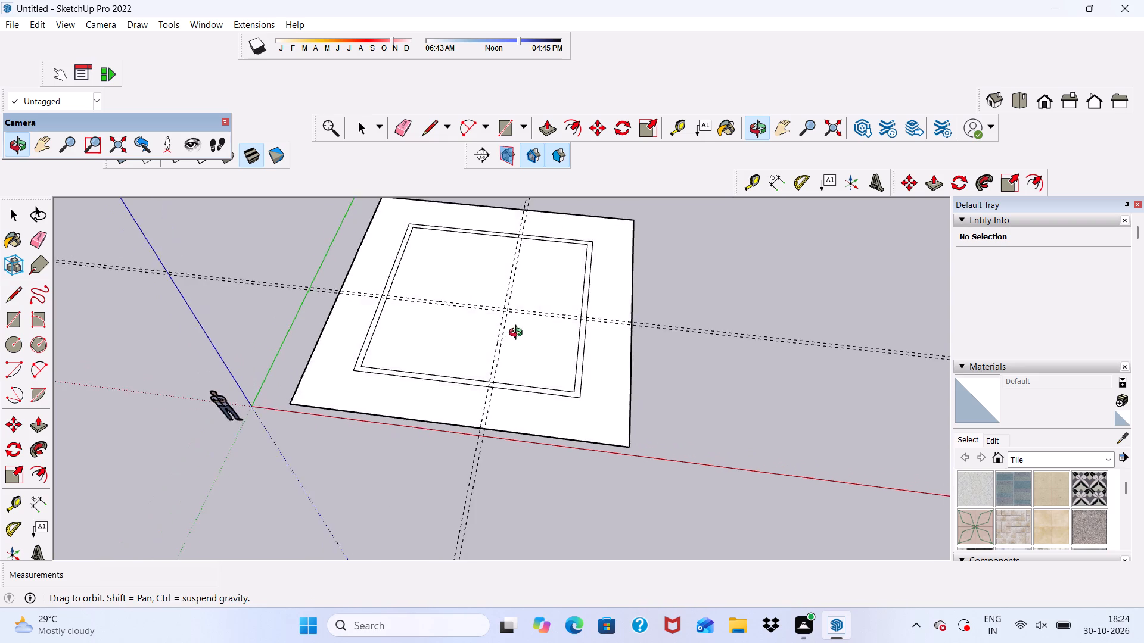
middle_click_drag(518, 334, 525, 355)
scroll(399, 299, "up", 7)
scroll(369, 299, "down", 1)
scroll(369, 299, "up", 8)
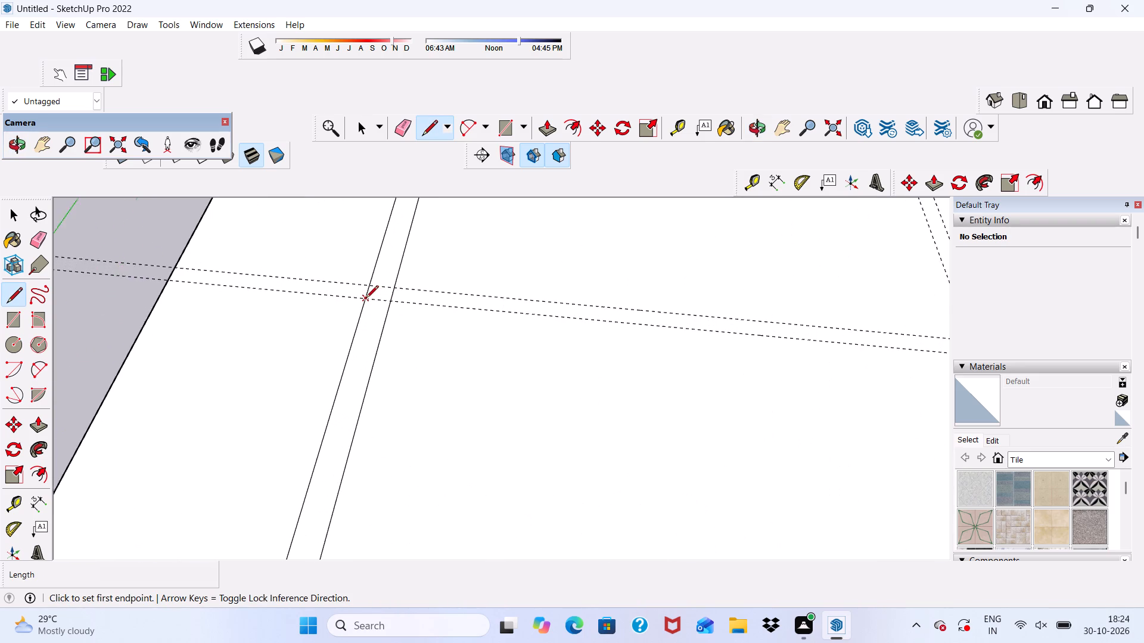
scroll(366, 299, "up", 2)
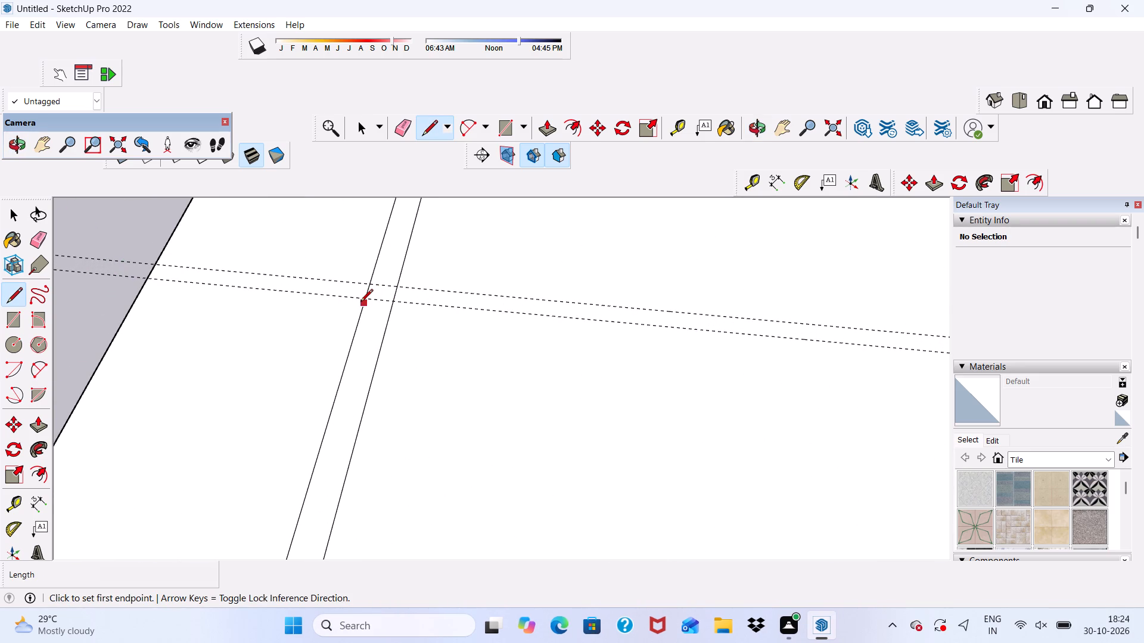
left_click(363, 300)
scroll(366, 300, "down", 11)
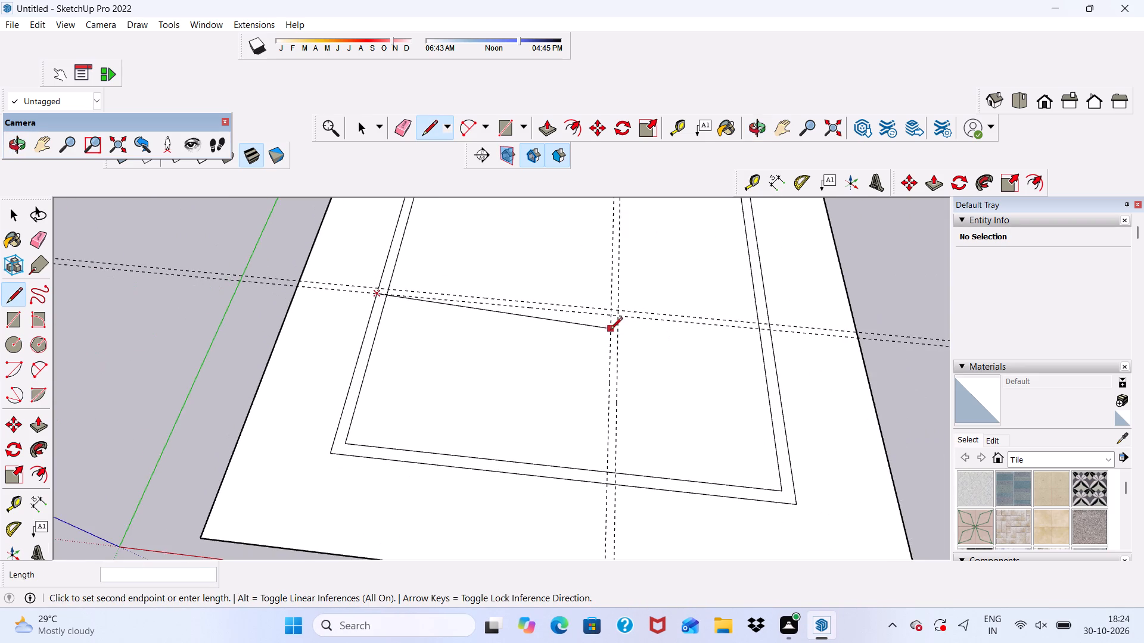
scroll(638, 334, "up", 9)
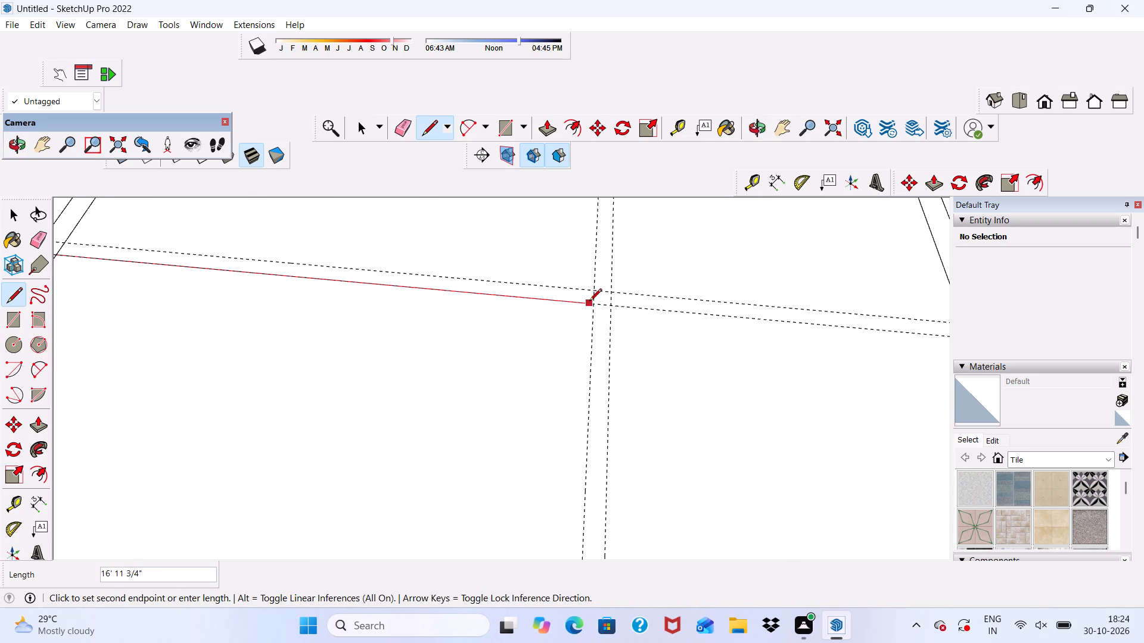
left_click(594, 304)
Draw a line about 12' 9" long along the guide nearer the green axis, from the partition corner to the outer wall line nearest the red axis.
scroll(601, 273, "down", 11)
scroll(595, 385, "up", 3)
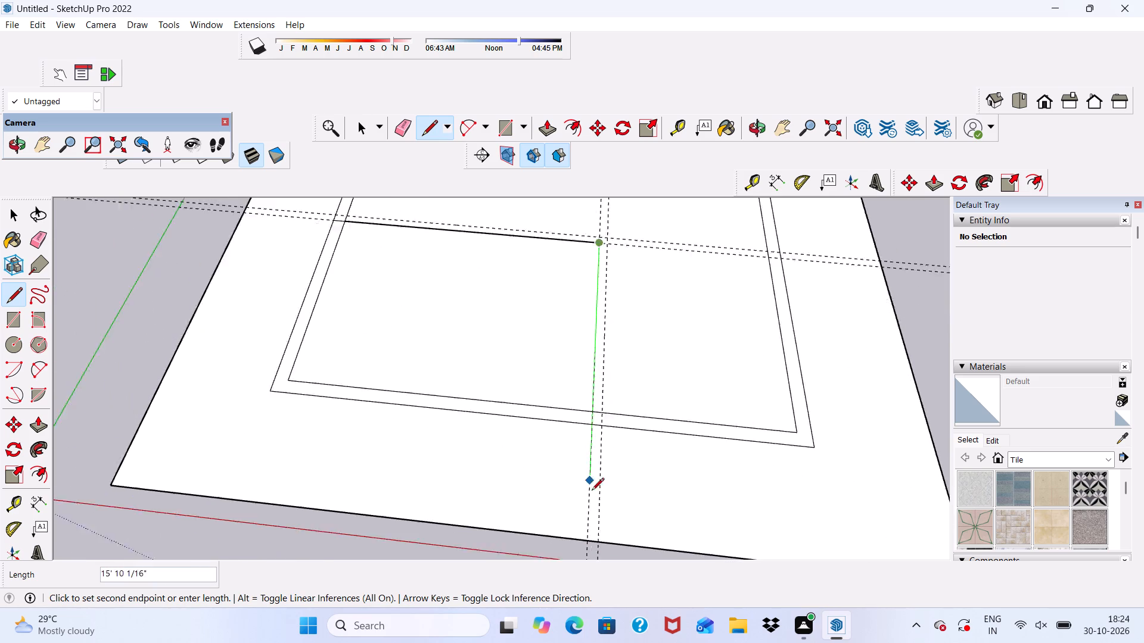
scroll(592, 491, "up", 7)
left_click(580, 419)
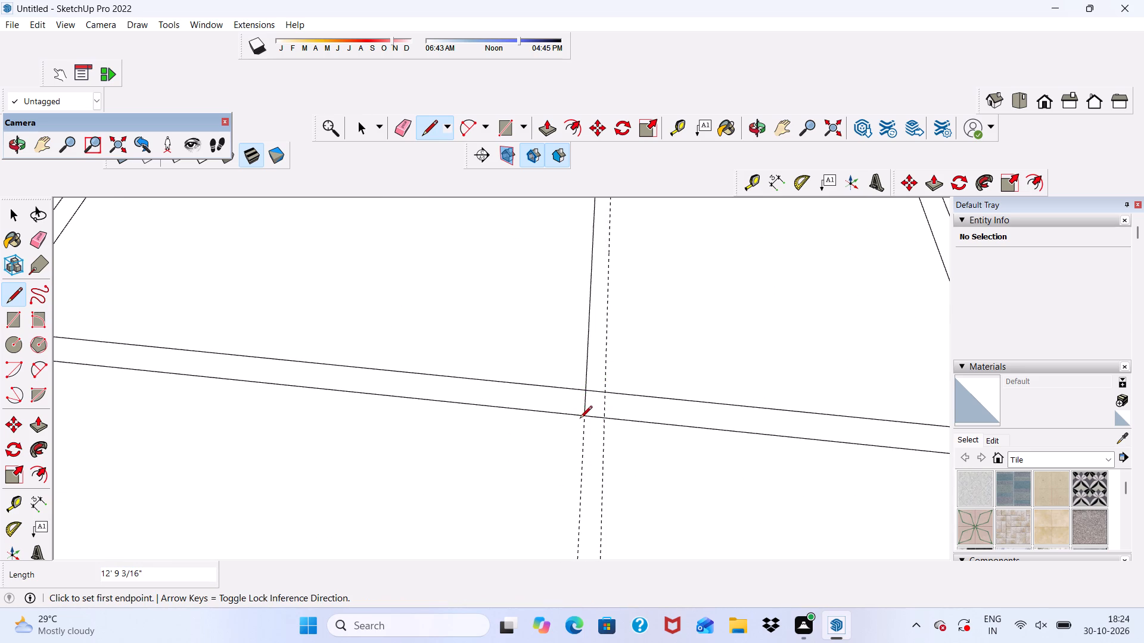
Draw a line about 13' 3" long along the other green-direction guide, from that outer wall line to the far guide crossing.
left_click(602, 421)
scroll(608, 360, "down", 6)
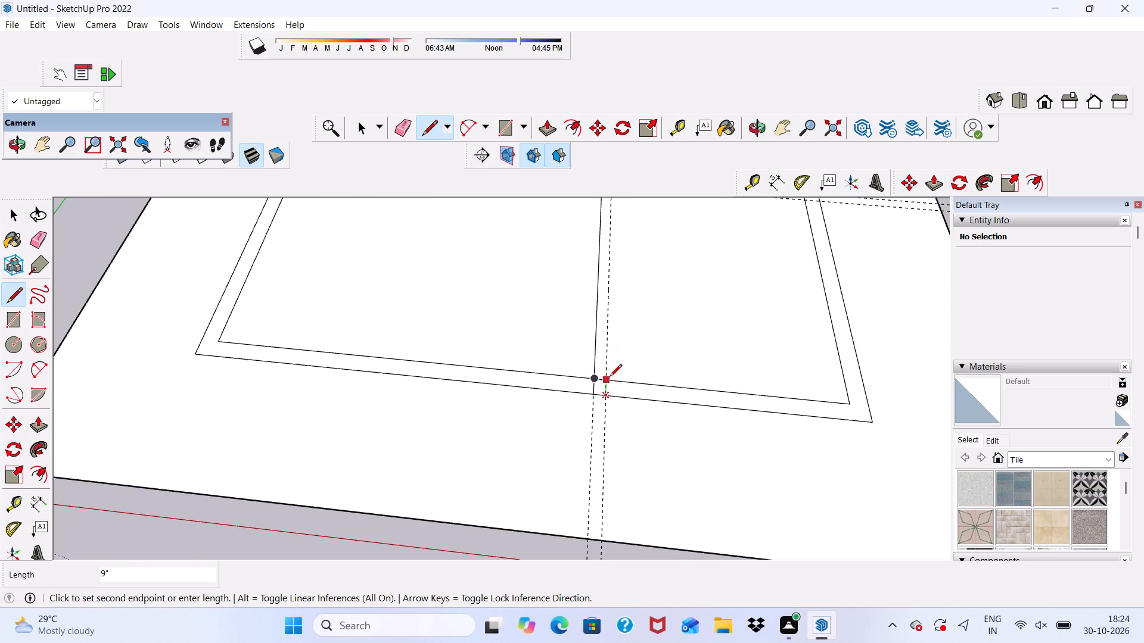
scroll(610, 377, "down", 12)
scroll(621, 342, "up", 20)
scroll(621, 342, "up", 1)
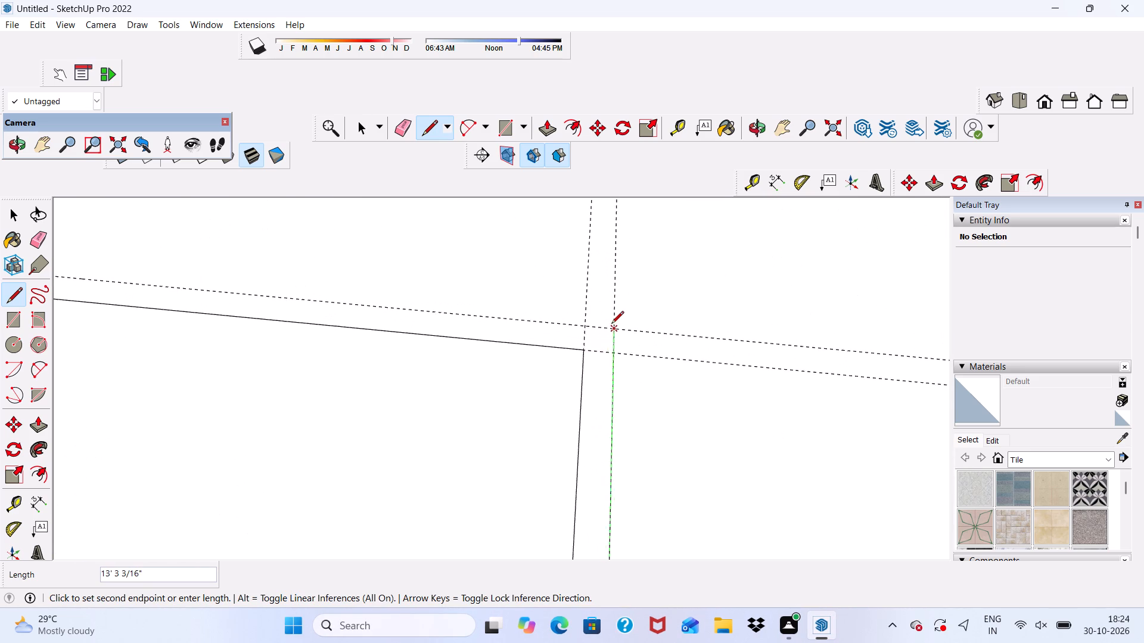
scroll(611, 324, "up", 1)
left_click(614, 332)
Draw a line about 17' 7" long along the red-direction guide farther from the red axis, back to the outer wall line nearest the green axis.
scroll(564, 309, "down", 6)
scroll(465, 310, "up", 3)
scroll(469, 306, "down", 2)
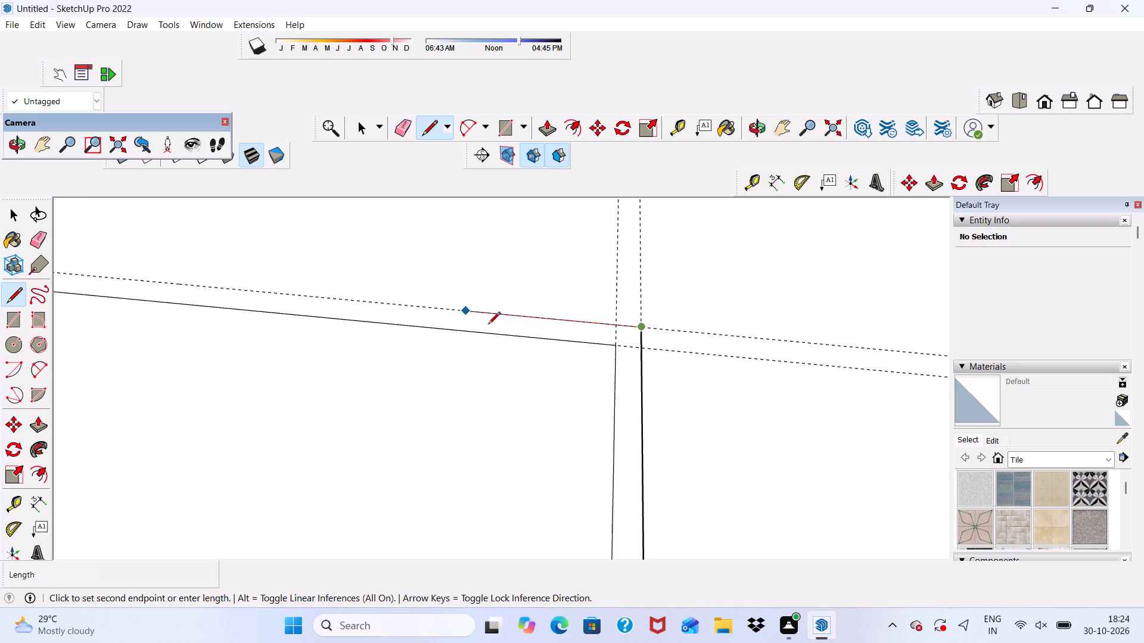
scroll(488, 325, "down", 9)
scroll(322, 280, "up", 5)
scroll(281, 310, "up", 4)
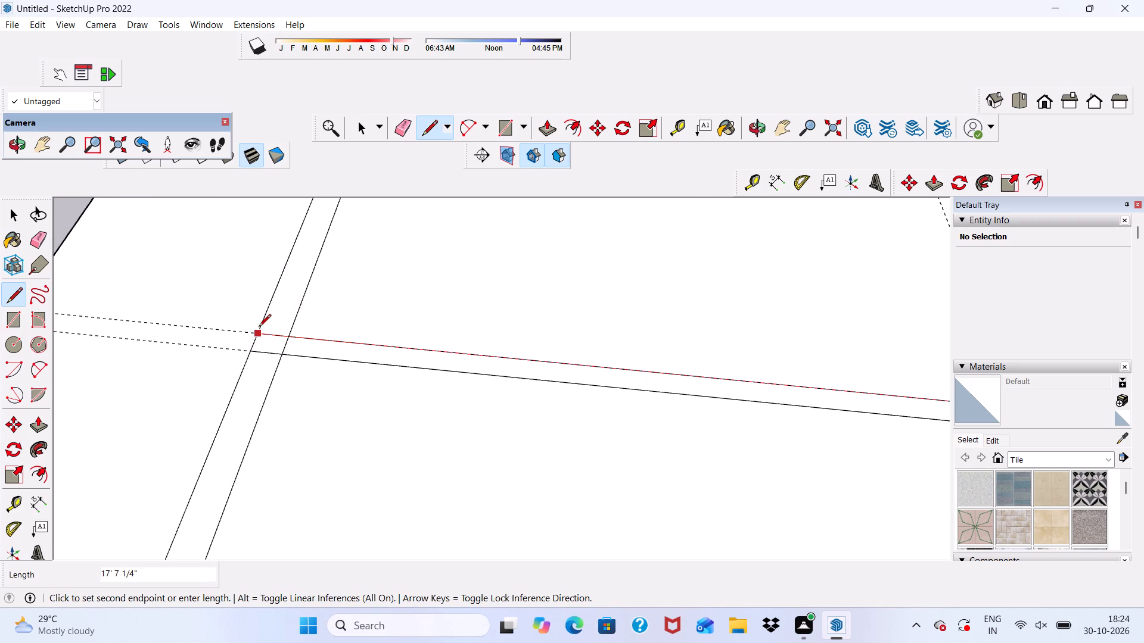
left_click(256, 330)
Draw a 10' 5" line along the guide nearer the red axis, from the partition corner to the inner wall line farthest from the green axis.
scroll(255, 330, "down", 12)
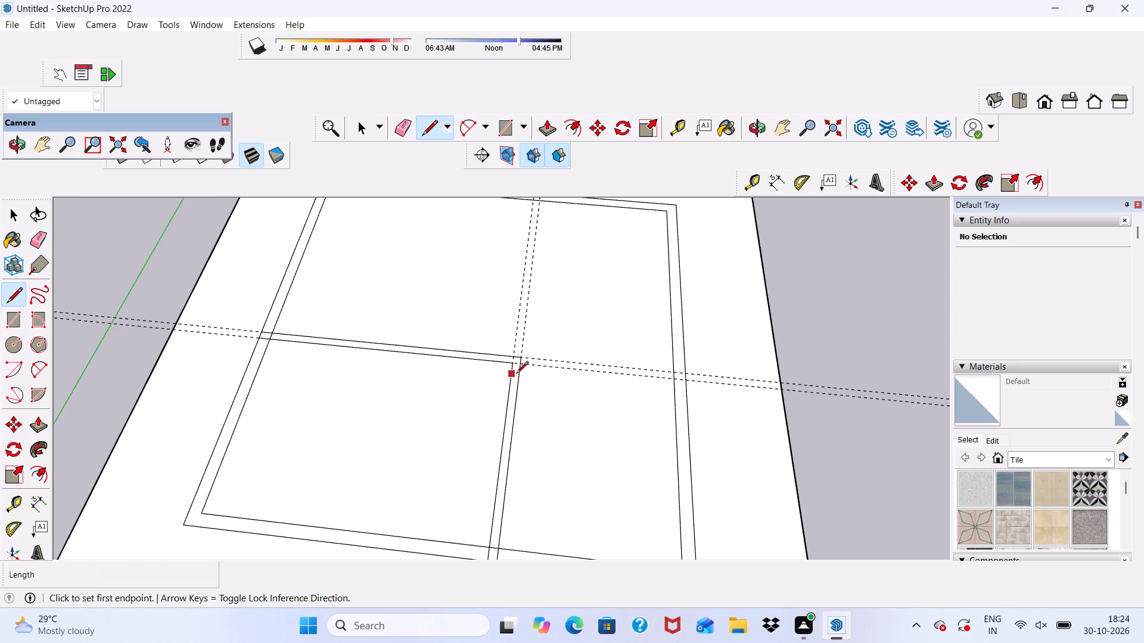
scroll(528, 353, "up", 5)
scroll(504, 323, "down", 3)
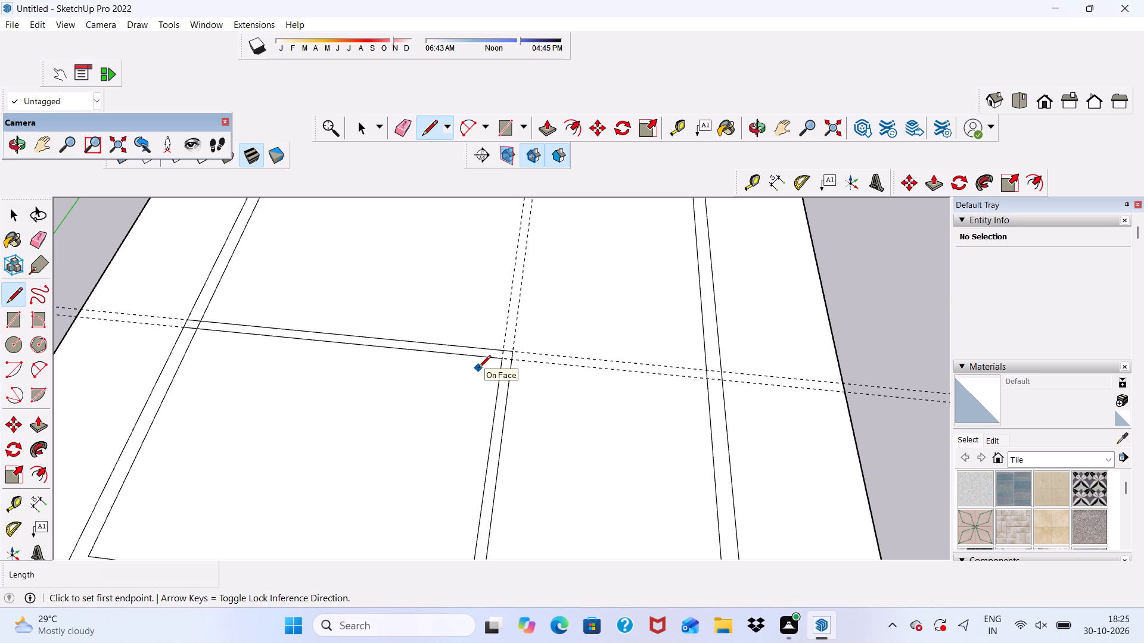
scroll(521, 357, "up", 3)
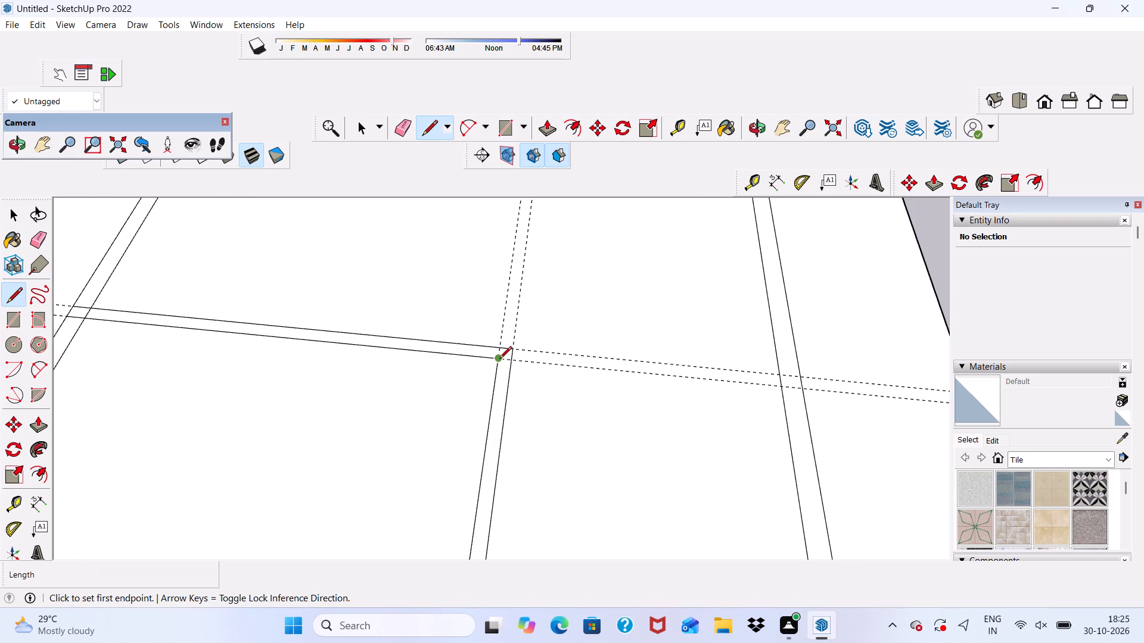
left_click(499, 360)
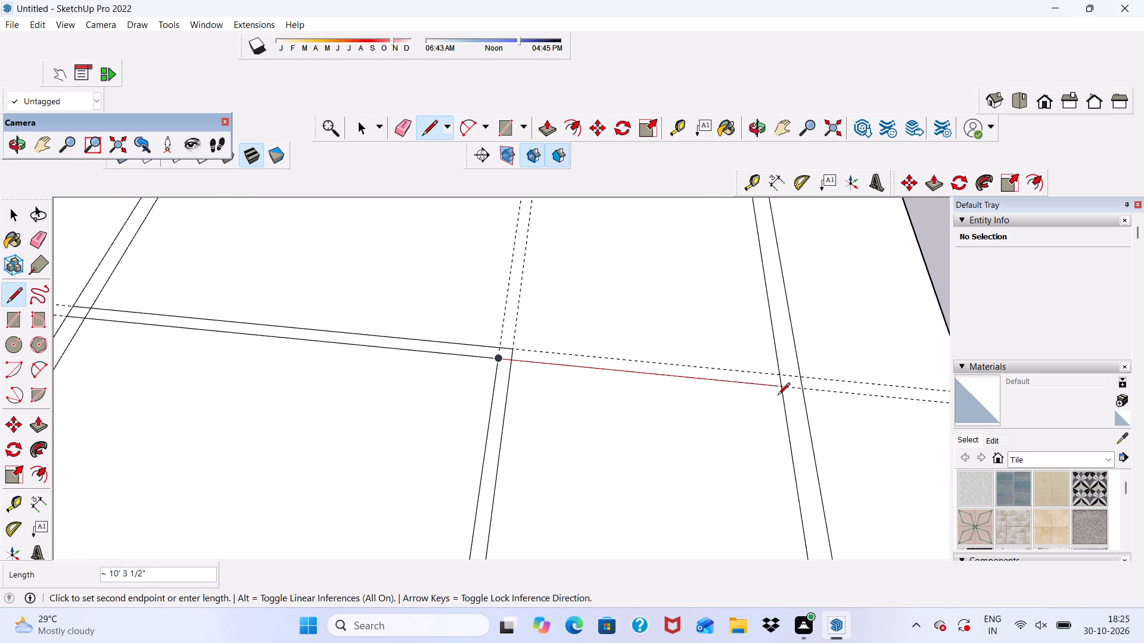
left_click(781, 389)
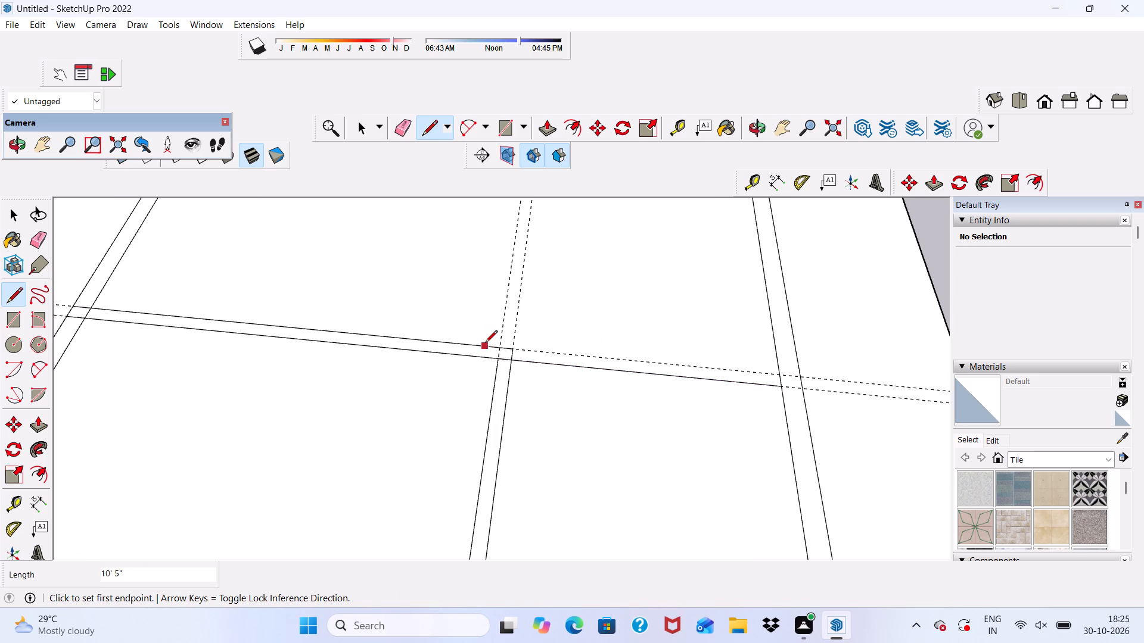
Draw a parallel 10' 5" line along the other red-direction guide, from the partition crossing to the same inner wall line.
scroll(499, 348, "up", 10)
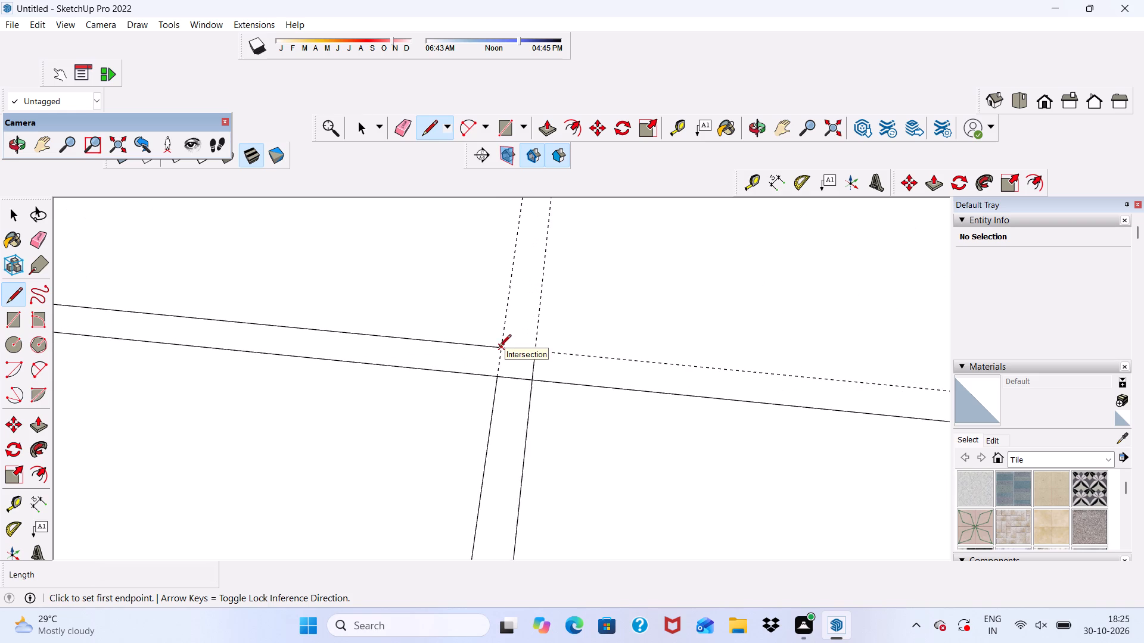
scroll(499, 348, "up", 3)
left_click(499, 348)
scroll(512, 334, "down", 4)
scroll(453, 339, "down", 2)
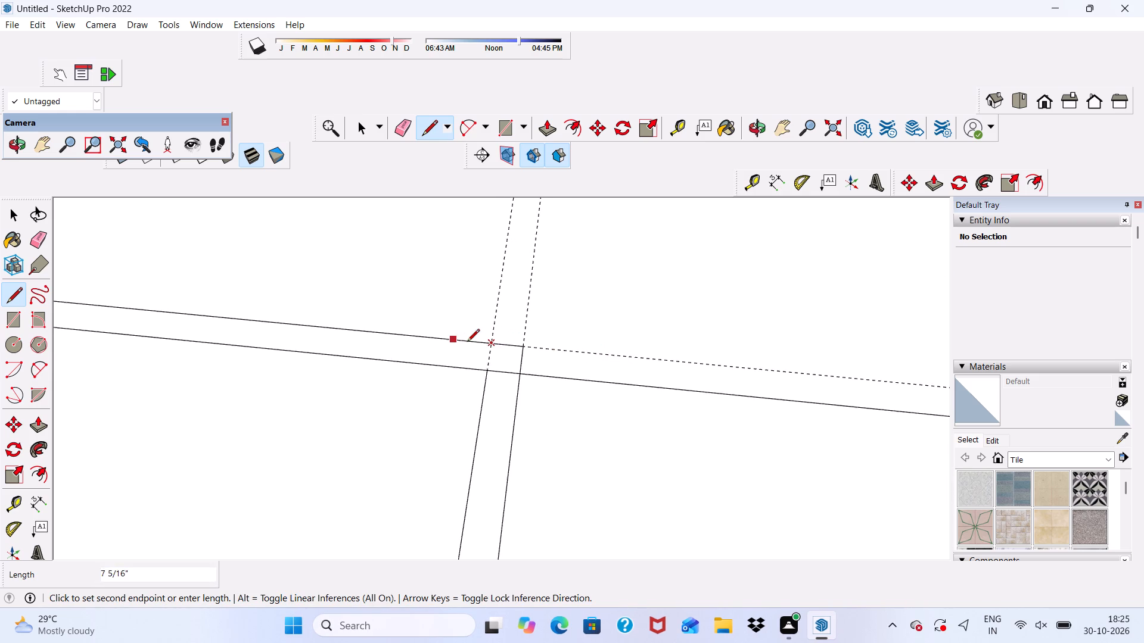
scroll(467, 342, "down", 2)
scroll(529, 324, "down", 10)
scroll(644, 366, "up", 9)
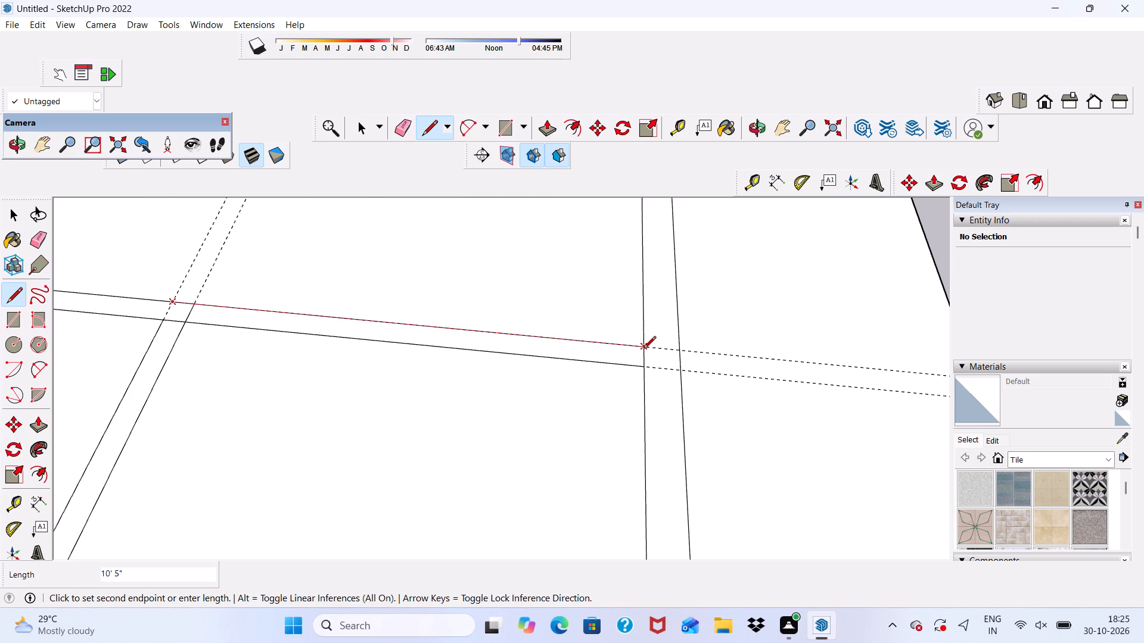
left_click(643, 349)
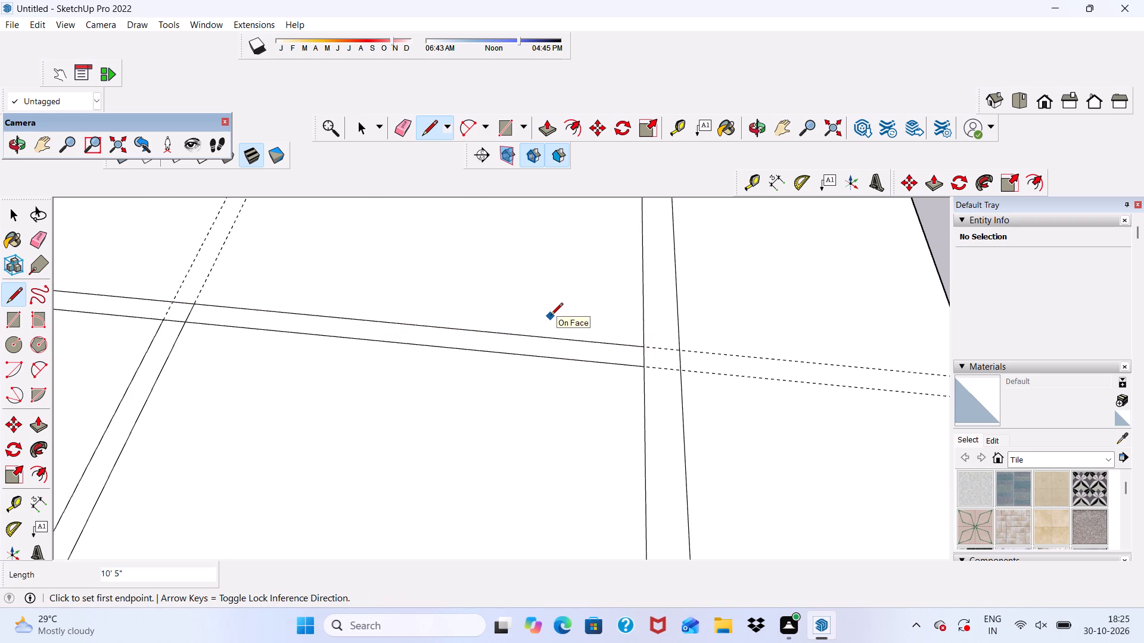
Draw a line about 16' long along the guide nearer the green axis, from the partition crossing to the outer wall line farthest from the red axis.
scroll(536, 357, "down", 4)
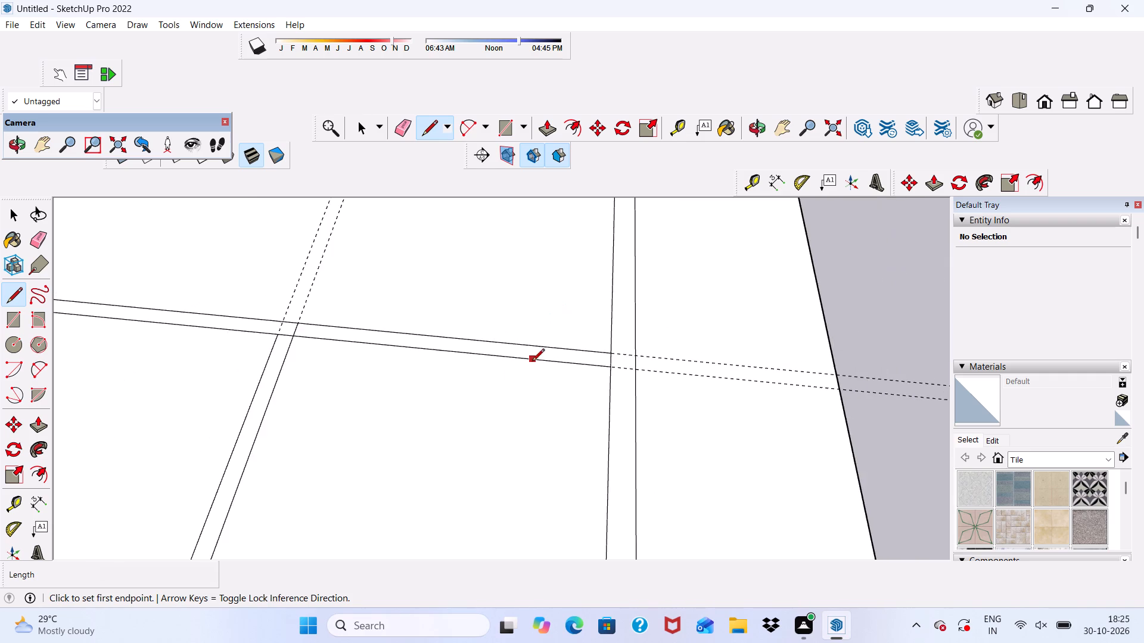
scroll(531, 362, "down", 11)
scroll(422, 373, "up", 4)
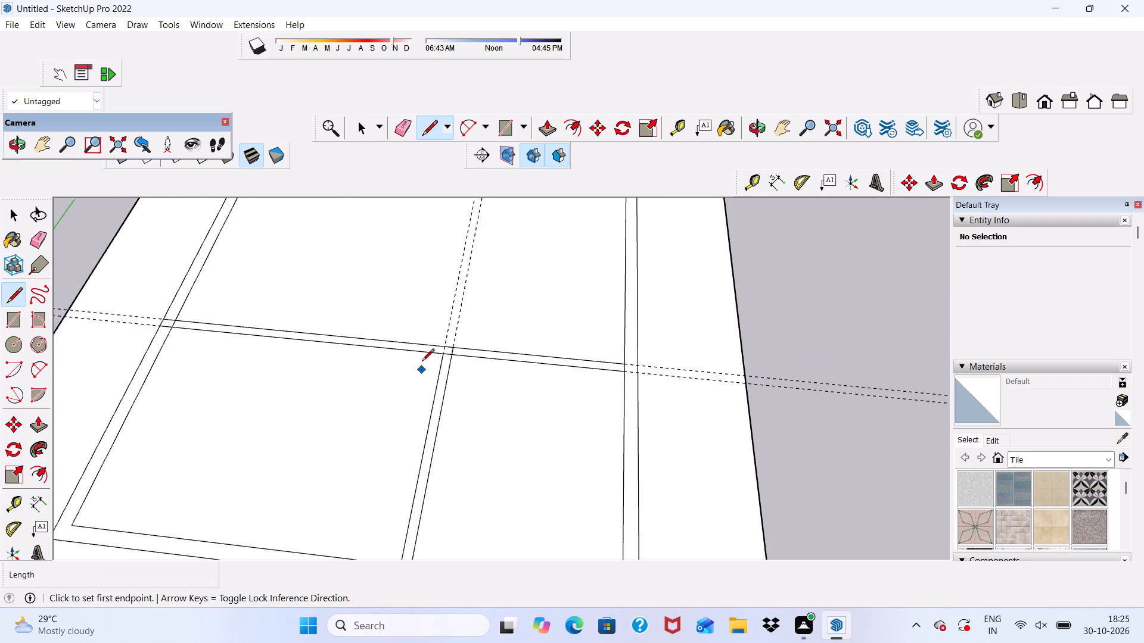
scroll(422, 362, "up", 10)
left_click(448, 371)
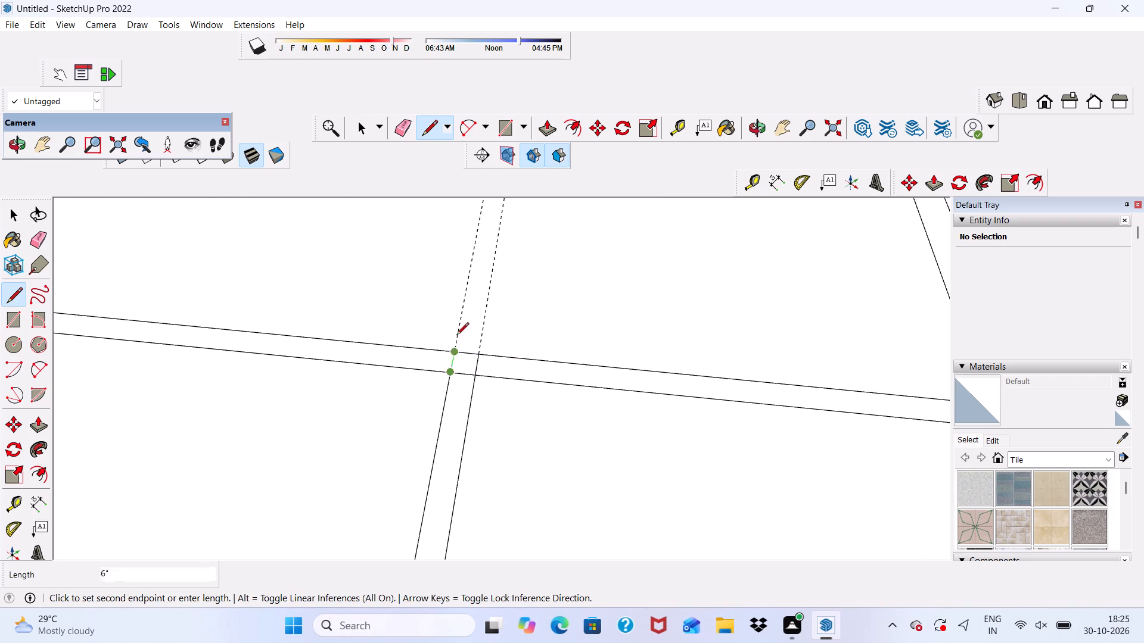
scroll(459, 323, "down", 18)
scroll(469, 262, "up", 14)
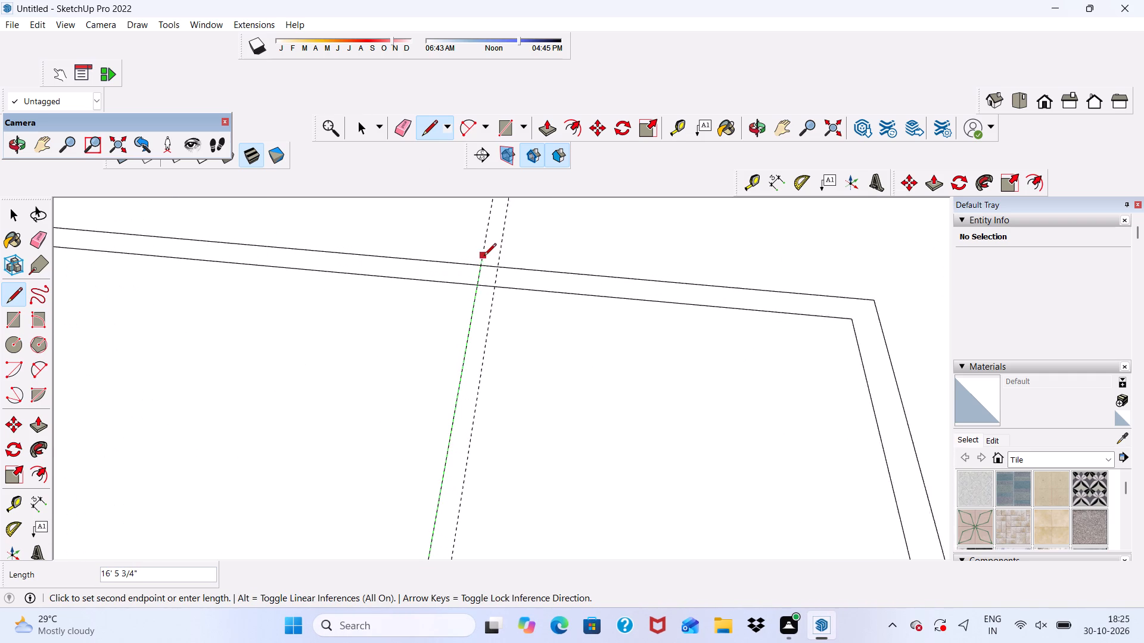
scroll(484, 257, "up", 1)
left_click(478, 266)
Draw a parallel line about 16' long along the other green-direction guide, from the partition crossing to the same outer wall line.
scroll(489, 261, "down", 6)
scroll(521, 296, "down", 4)
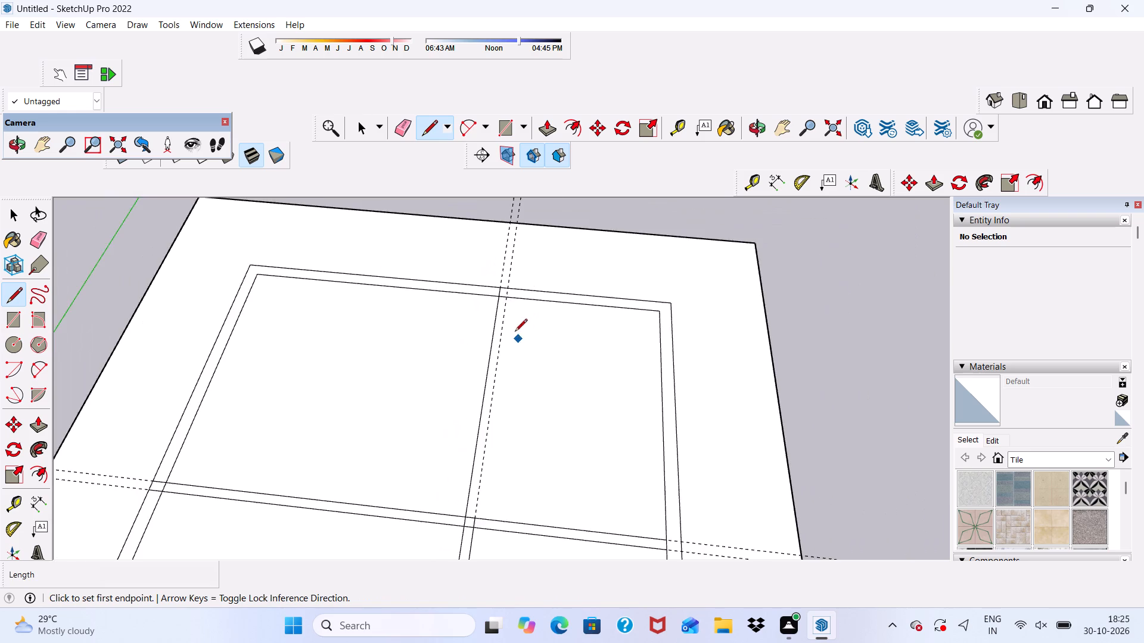
scroll(509, 323, "down", 4)
scroll(498, 417, "up", 5)
scroll(493, 474, "up", 5)
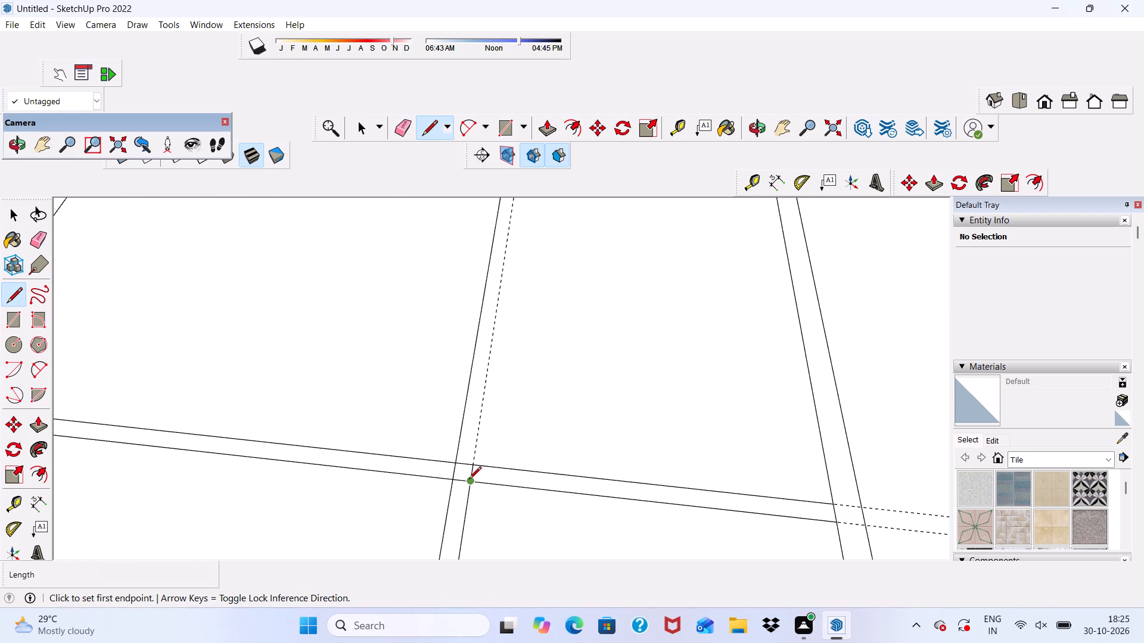
left_click(469, 480)
scroll(480, 432, "down", 12)
scroll(499, 358, "up", 6)
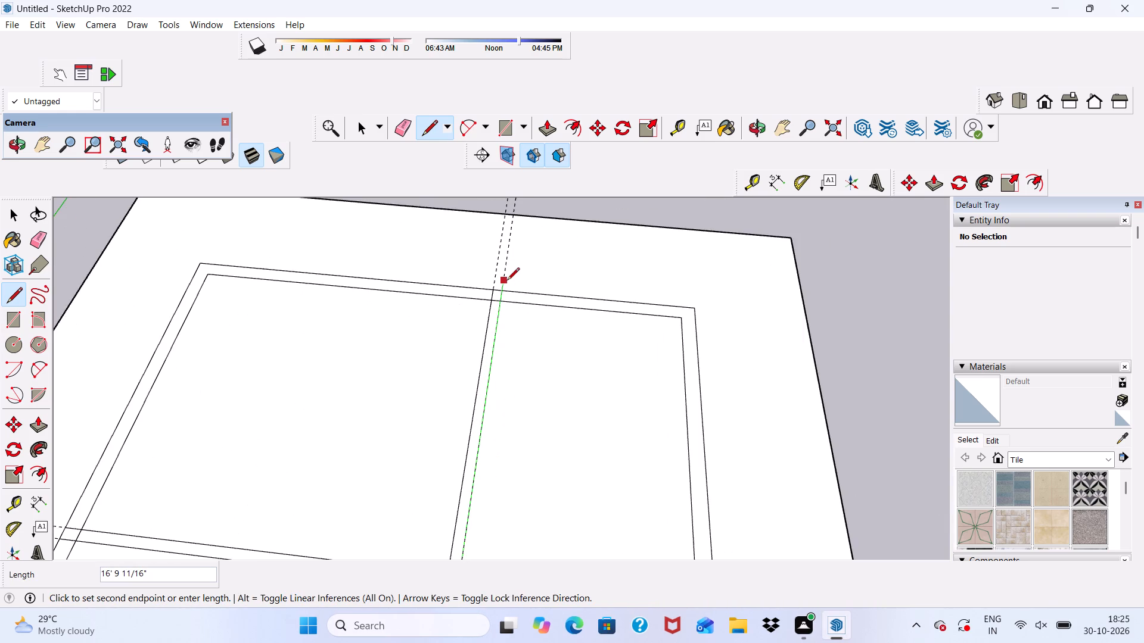
scroll(507, 281, "up", 7)
left_click(501, 294)
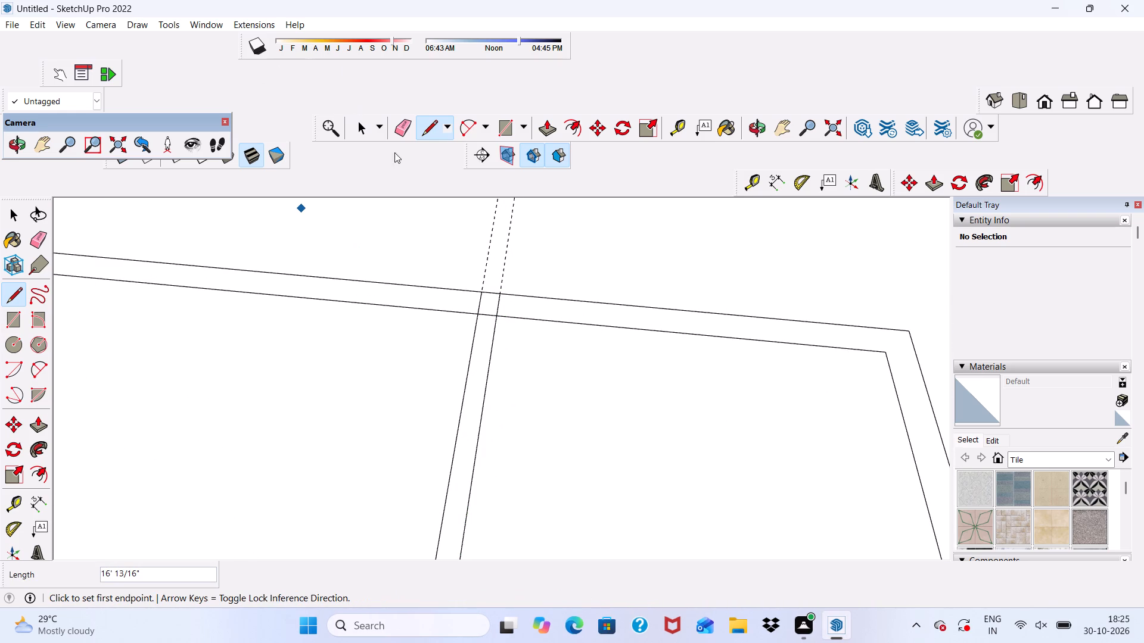
Erase the two green-direction guides.
left_click(402, 123)
left_click_drag(475, 239, 512, 249)
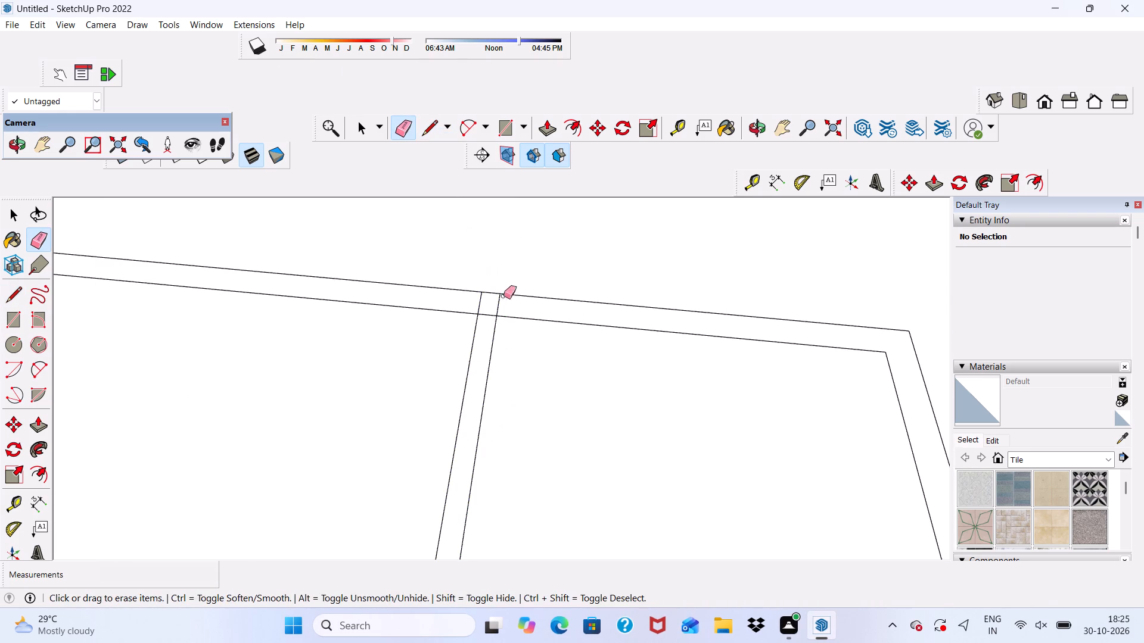
Erase the partition stubs and inner wall segment where the green-direction partition meets the wall farthest from the red axis.
scroll(500, 307, "up", 5)
left_click_drag(452, 305, 506, 304)
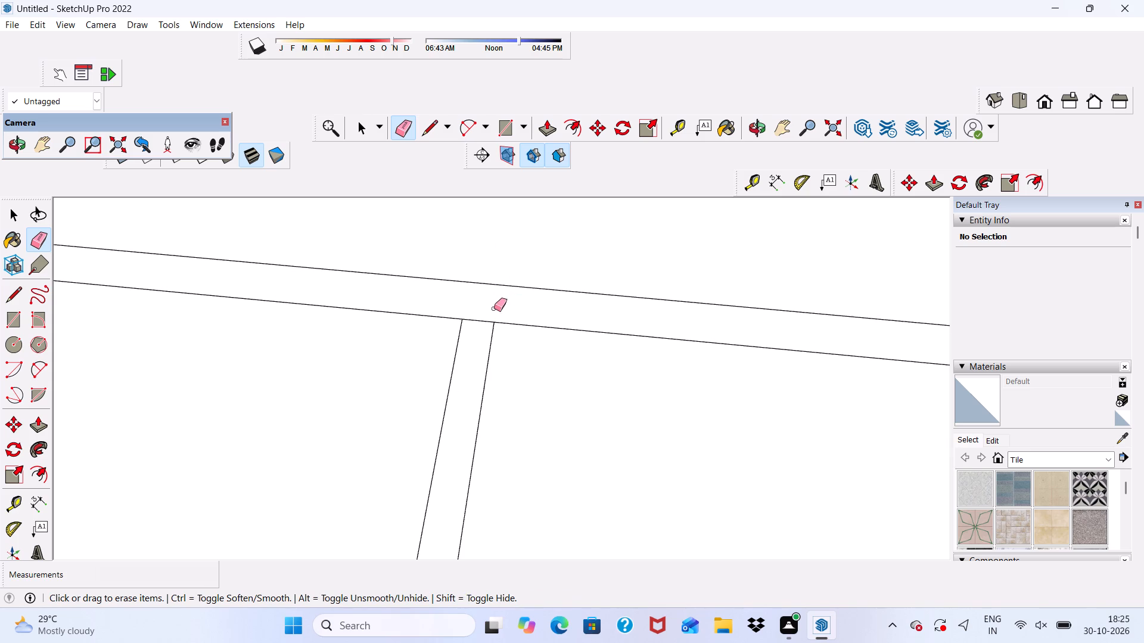
left_click_drag(481, 314, 472, 333)
Erase the two red-direction guides.
scroll(481, 238, "down", 20)
scroll(481, 238, "down", 4)
scroll(559, 367, "up", 1)
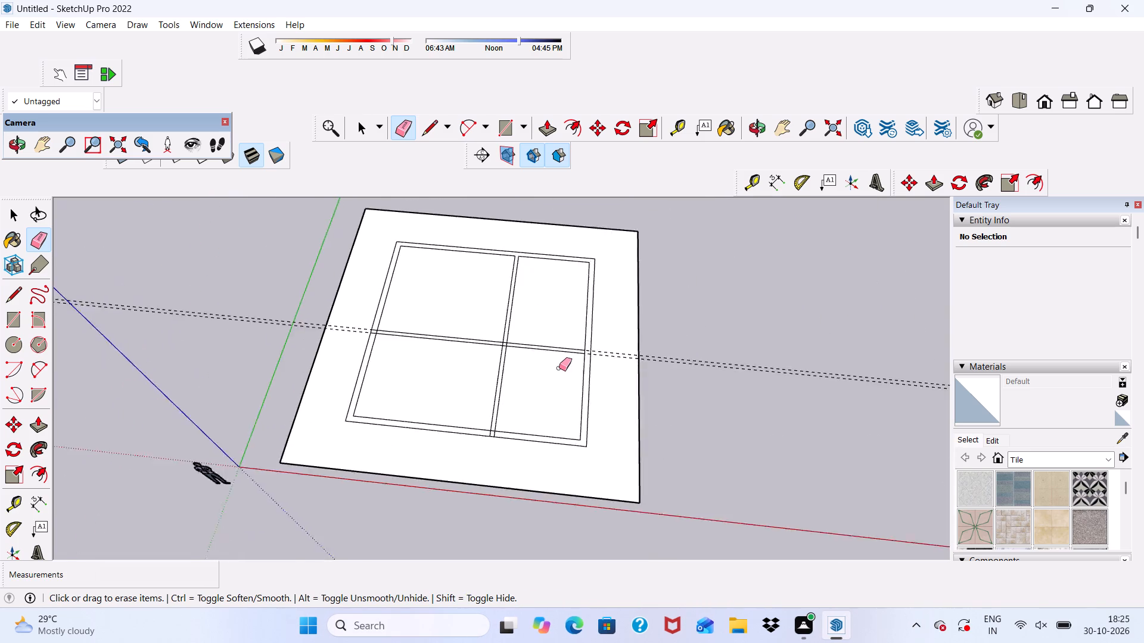
scroll(559, 368, "up", 9)
left_click_drag(638, 333, 636, 352)
Erase the inner wall segment between the partition lines at the wall farthest from the green axis.
scroll(571, 335, "up", 5)
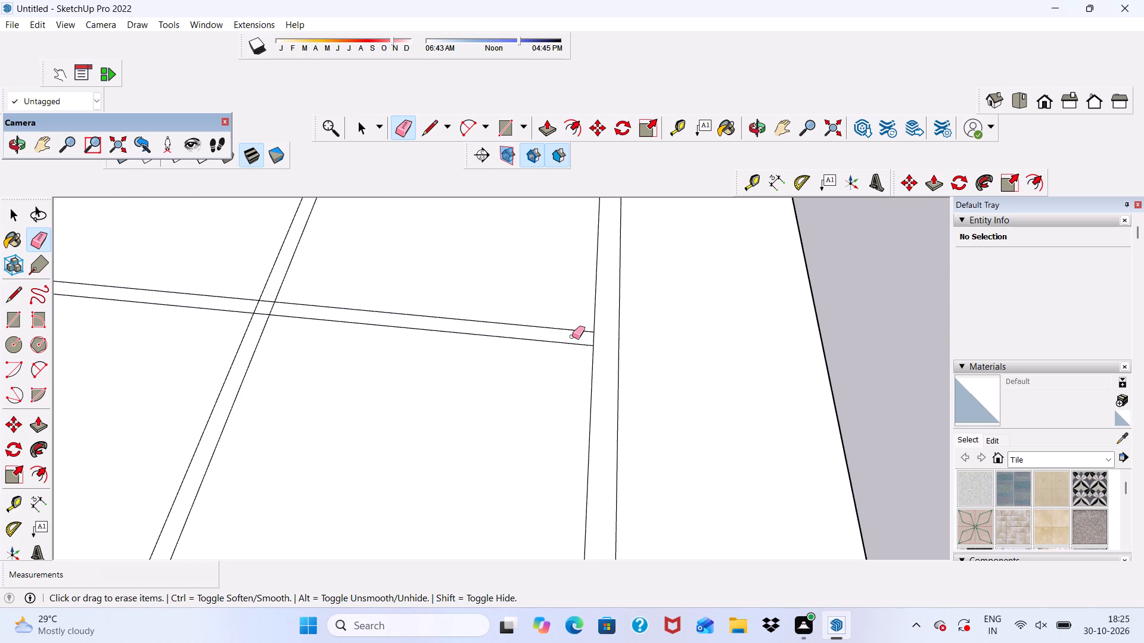
left_click(591, 344)
scroll(582, 289, "down", 5)
scroll(599, 321, "up", 10)
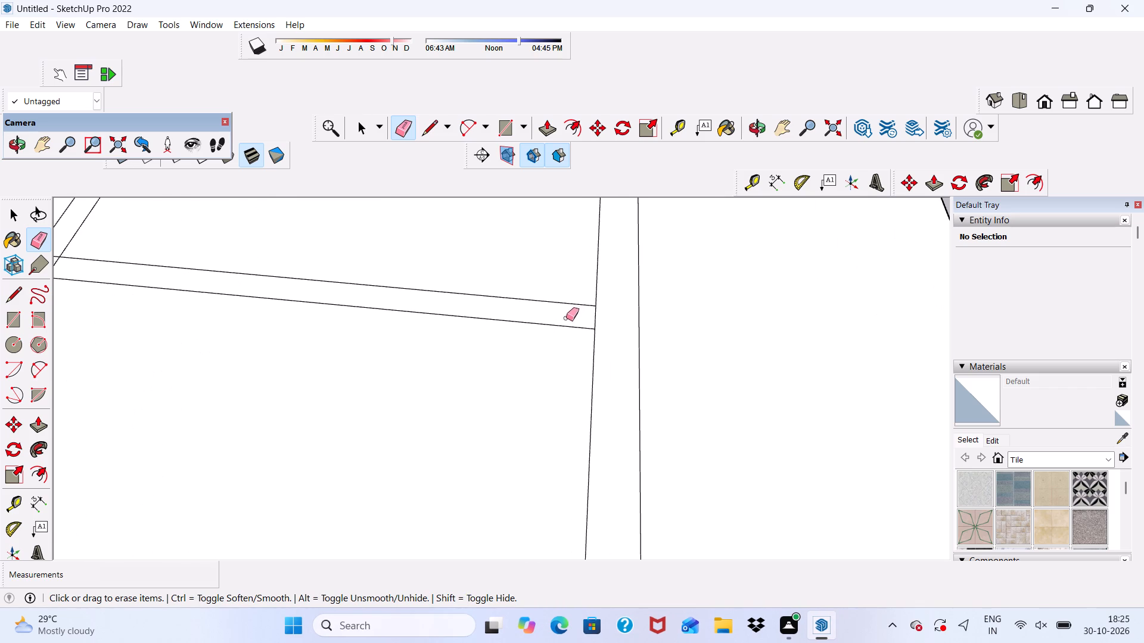
left_click_drag(585, 313, 602, 319)
Erase the partition stubs and inner wall segment where the red-direction partition meets the wall nearest the green axis.
scroll(607, 283, "down", 20)
scroll(304, 301, "up", 3)
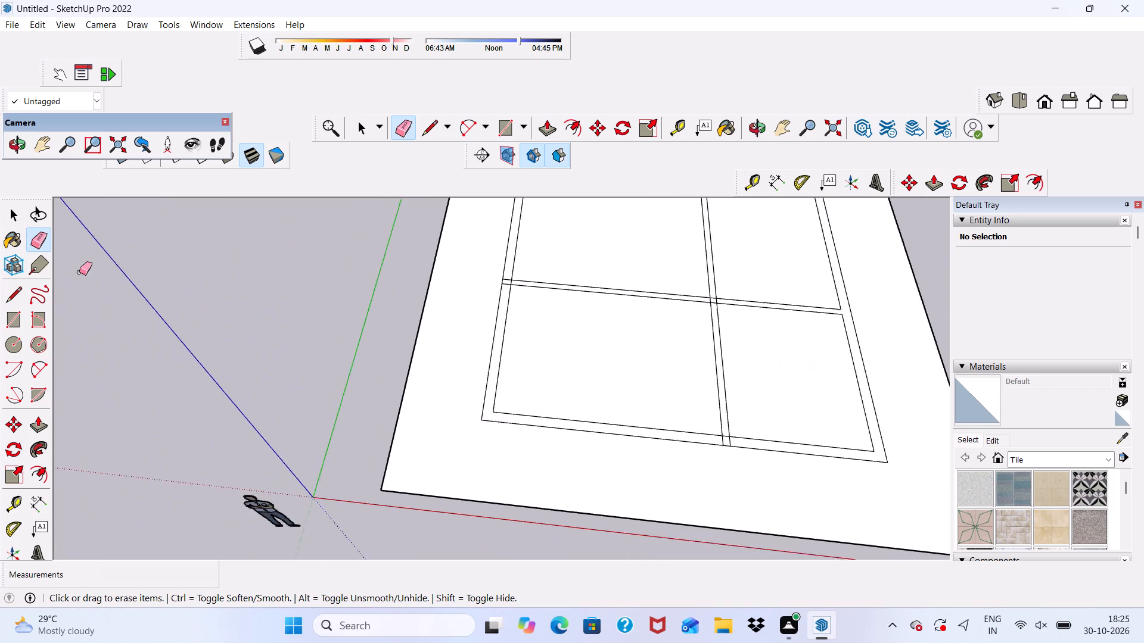
scroll(79, 272, "up", 3)
scroll(544, 303, "up", 9)
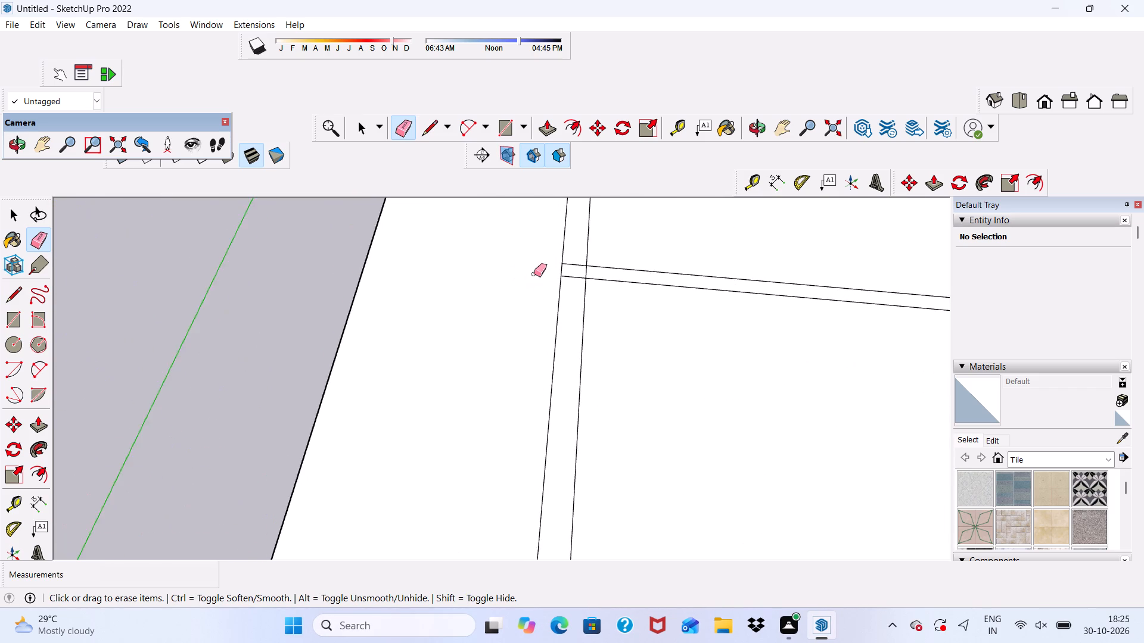
scroll(534, 274, "up", 3)
left_click_drag(584, 246, 582, 281)
left_click_drag(596, 274, 605, 274)
Erase the inner wall segment and partition stubs where the green-direction partition meets the wall nearest the red axis.
scroll(424, 251, "down", 6)
scroll(350, 303, "down", 13)
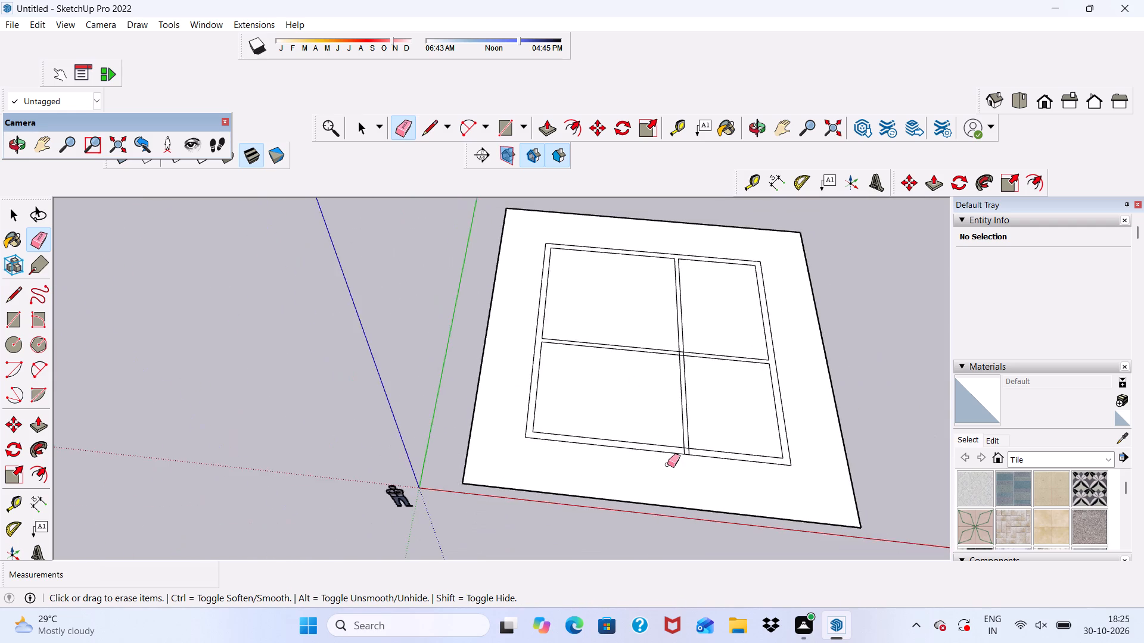
scroll(670, 476, "up", 20)
scroll(670, 476, "up", 2)
left_click_drag(704, 395, 700, 407)
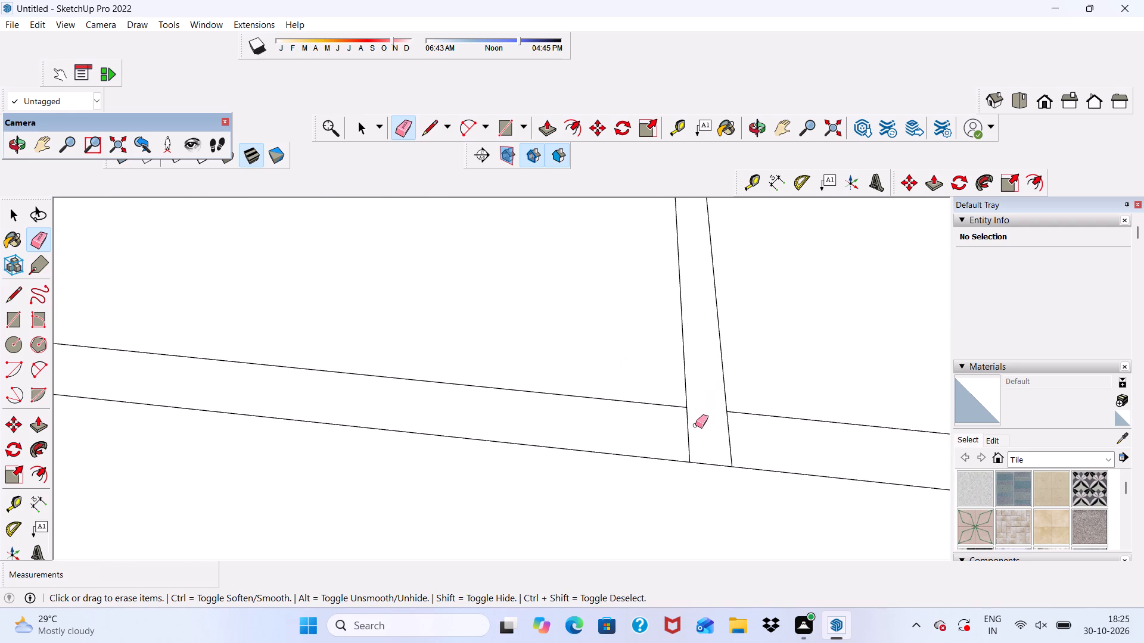
left_click_drag(695, 425, 677, 436)
left_click_drag(726, 433, 776, 442)
scroll(688, 410, "down", 6)
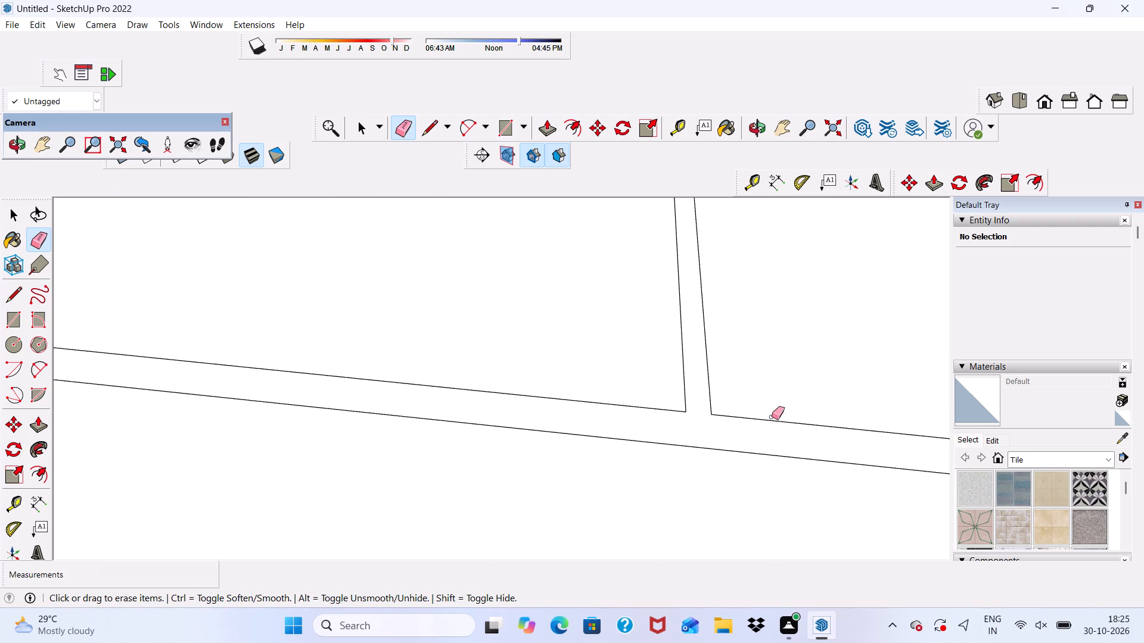
scroll(772, 417, "down", 11)
scroll(714, 438, "down", 1)
key("space")
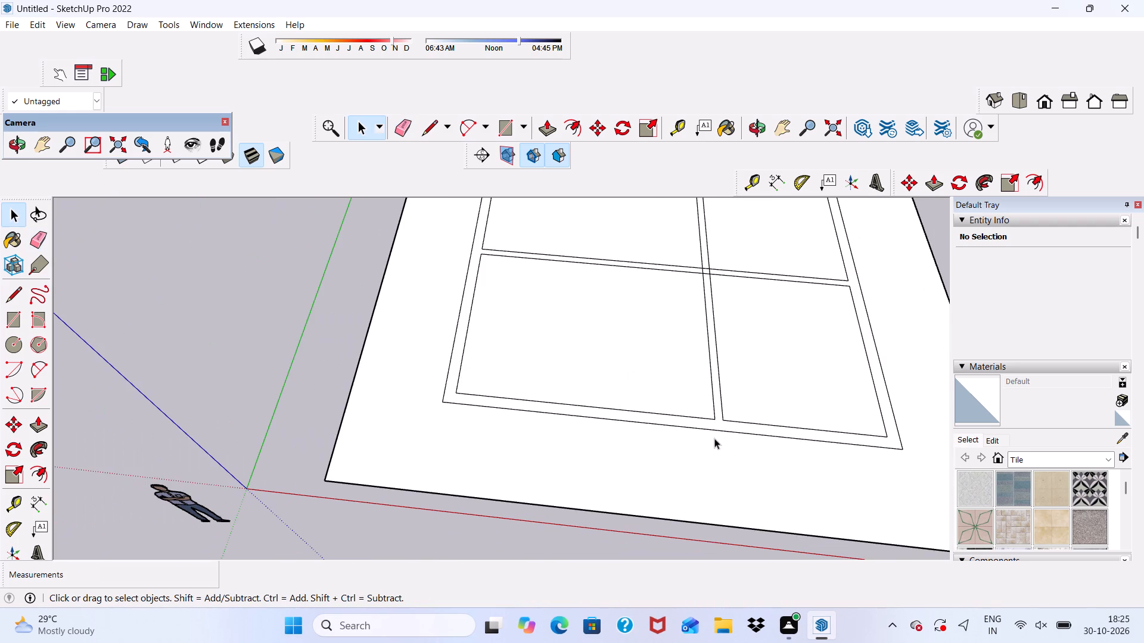
Draw two short lines extending the partition edges across the outer wall, separating the wall strip around the corner room nearest the origin.
left_click(426, 123)
scroll(456, 239, "up", 10)
left_click(499, 262)
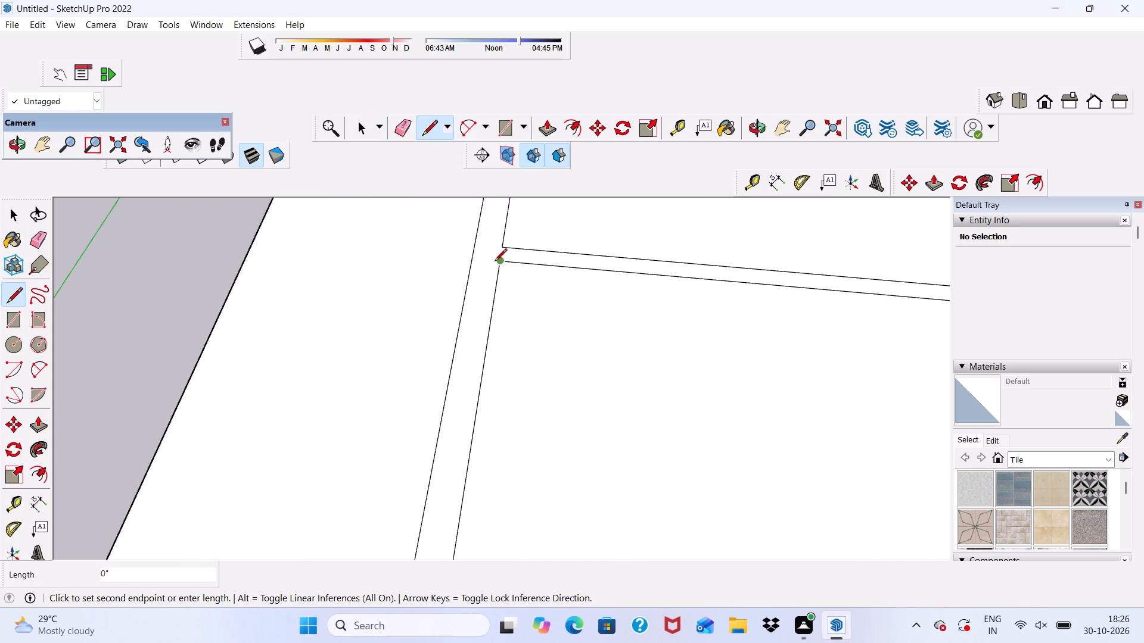
left_click(470, 263)
scroll(452, 263, "down", 6)
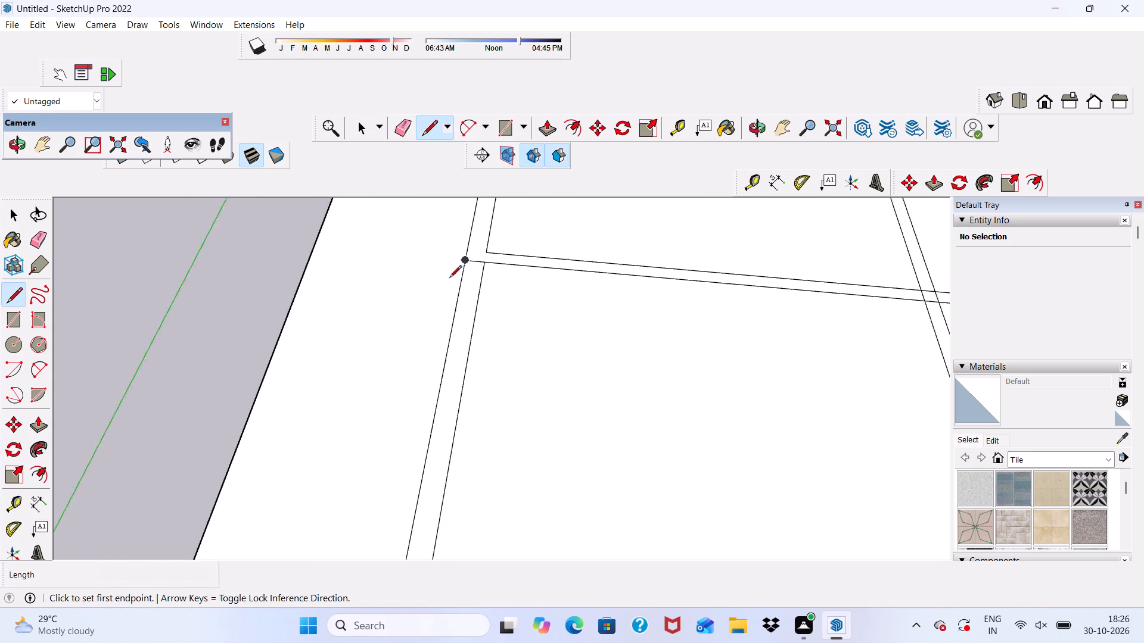
scroll(380, 253, "down", 6)
scroll(650, 432, "up", 3)
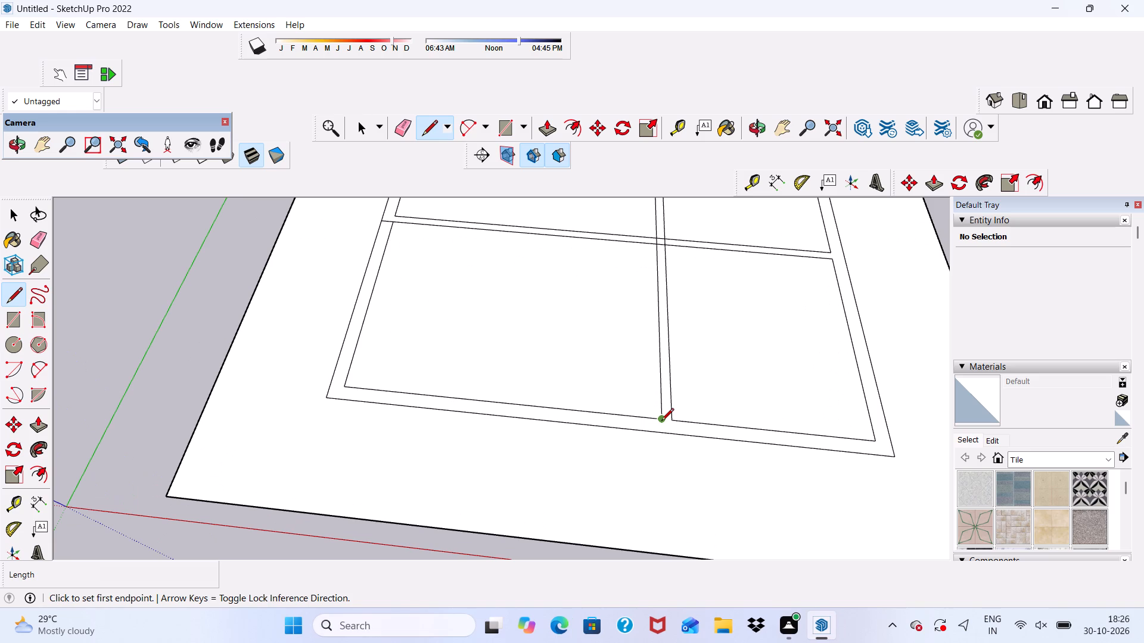
left_click(661, 422)
left_click(660, 430)
key("space")
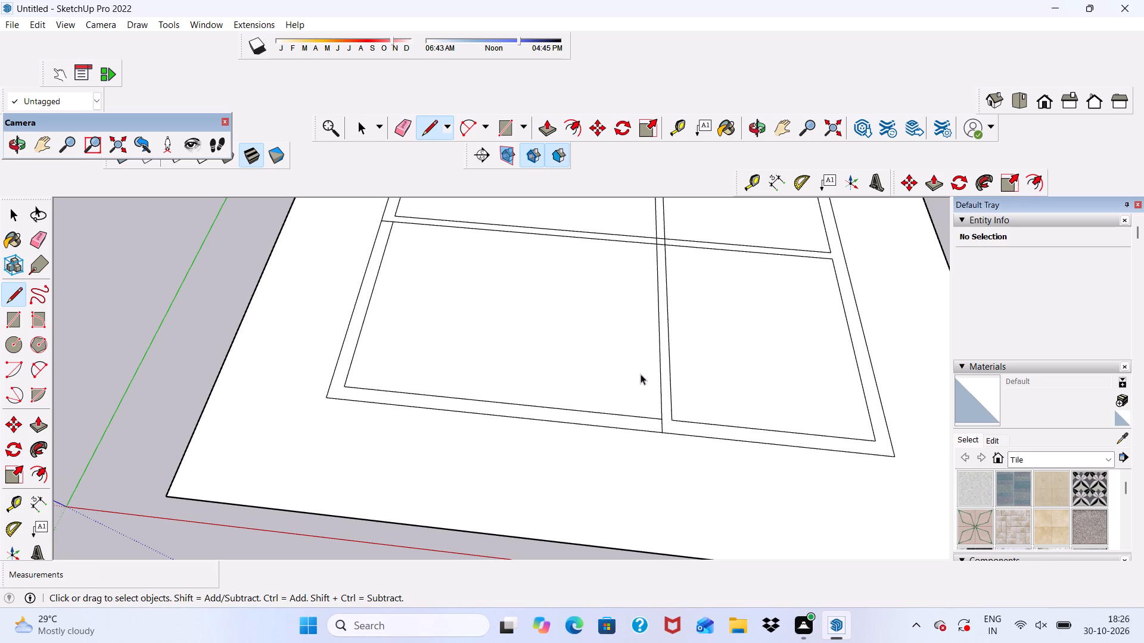
Erase the four short crossing segments where the two partitions intersect at the centre of the plan.
left_click(400, 117)
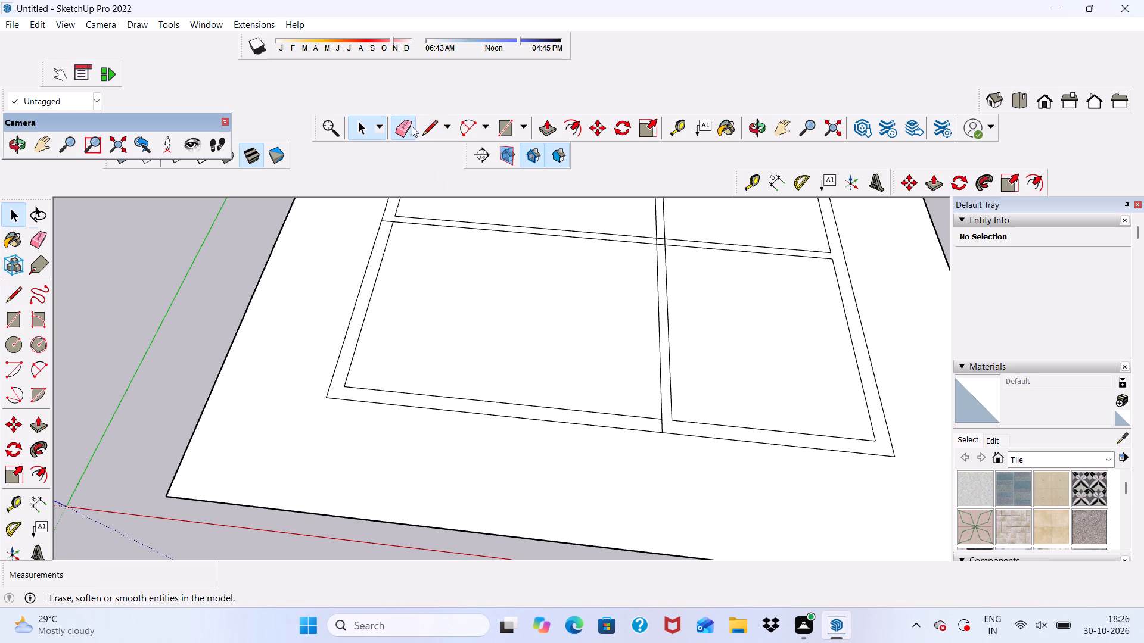
scroll(635, 258, "up", 15)
left_click_drag(652, 223, 642, 270)
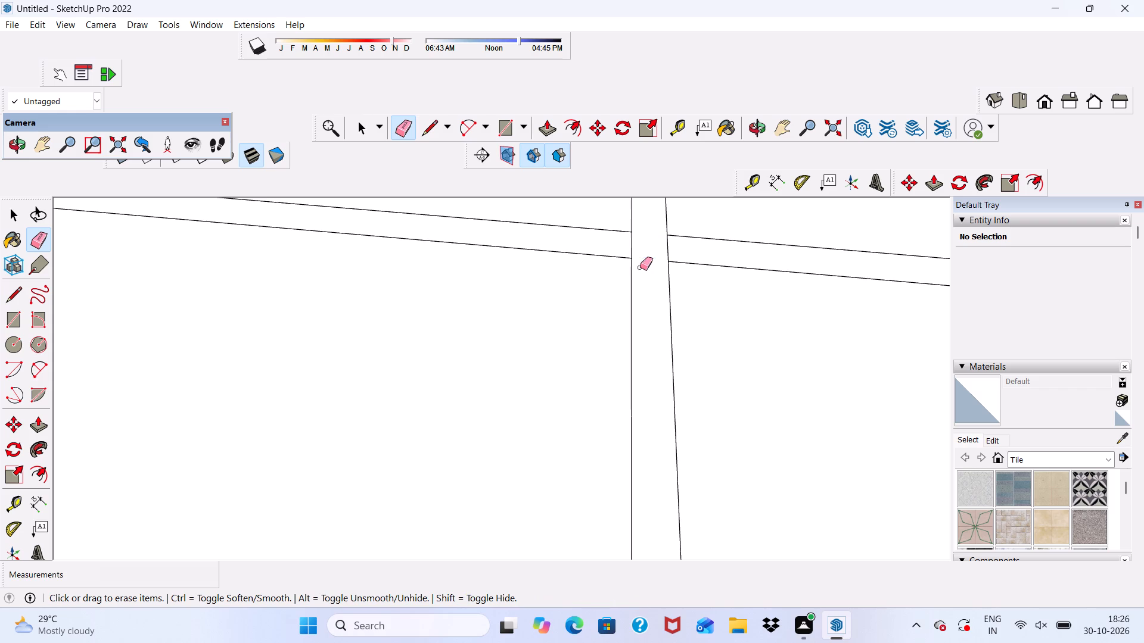
left_click_drag(627, 246, 684, 252)
key("space")
Push/Pull the connected wall and partition face around the other three rooms up 10'.
left_click(652, 251)
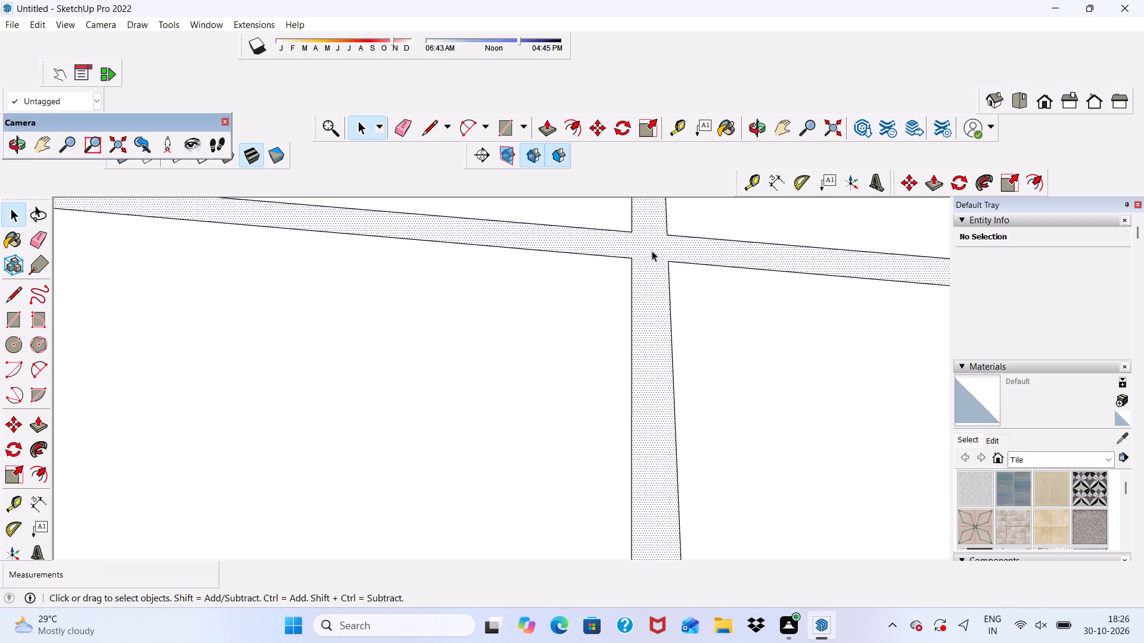
left_click(551, 127)
scroll(596, 234, "down", 19)
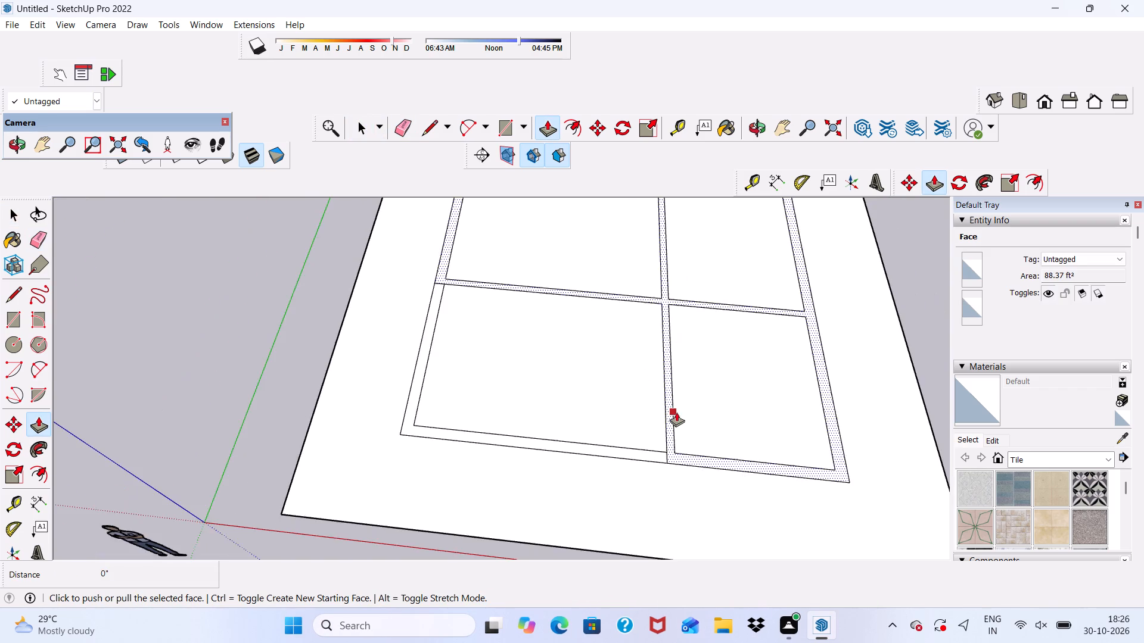
scroll(676, 416, "up", 4)
left_click(669, 461)
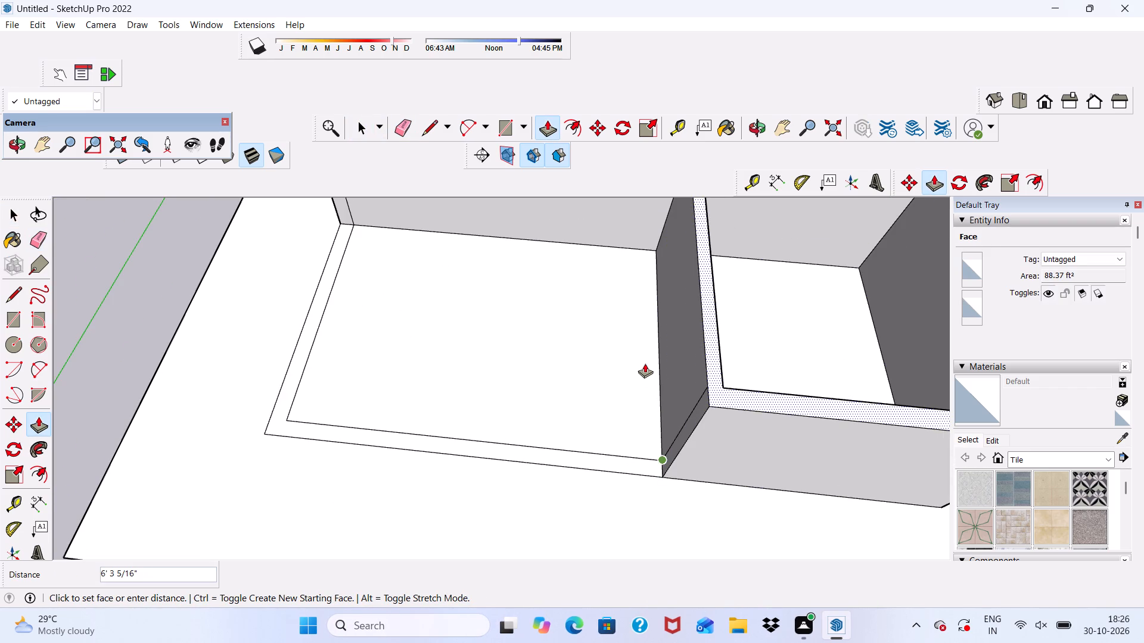
type("10'")
key("Return")
Push/Pull the floors of the three walled rooms up 10', level with the wall tops.
scroll(636, 394, "down", 6)
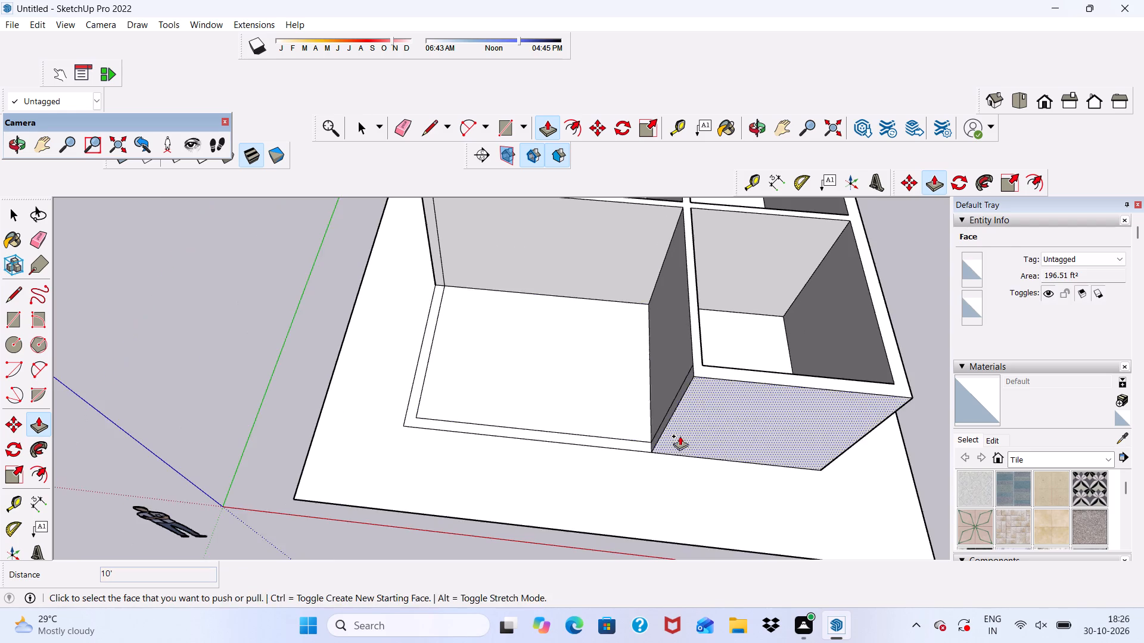
middle_click_drag(731, 442, 515, 377)
scroll(537, 367, "down", 5)
middle_click_drag(691, 422, 700, 457)
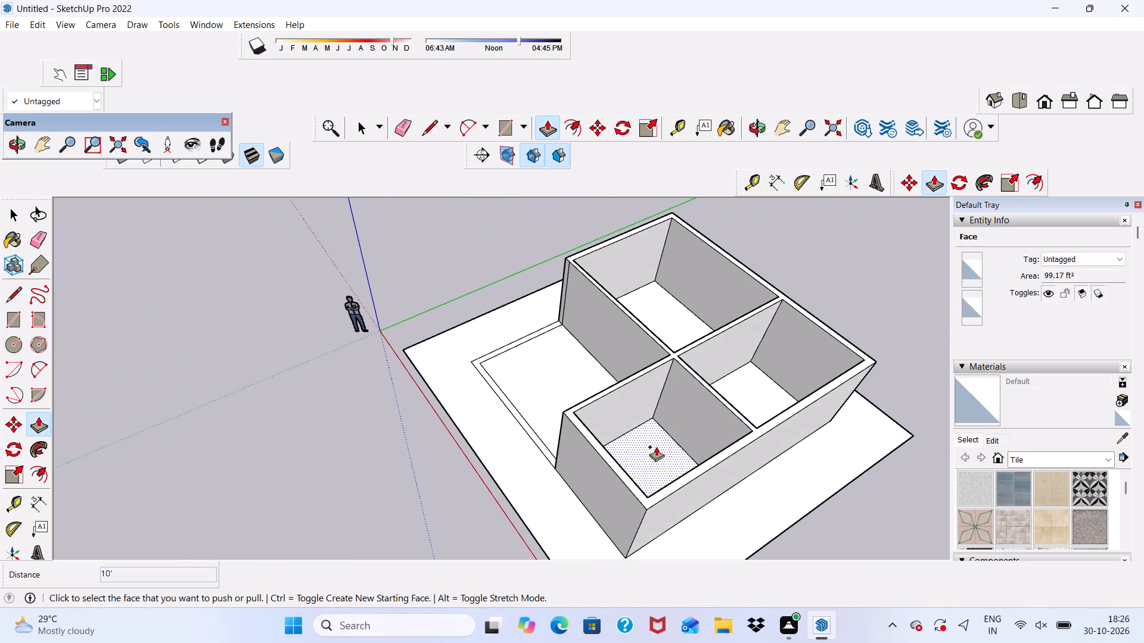
left_click(656, 447)
scroll(577, 423, "up", 4)
left_click(577, 423)
scroll(576, 422, "down", 4)
scroll(640, 301, "up", 5)
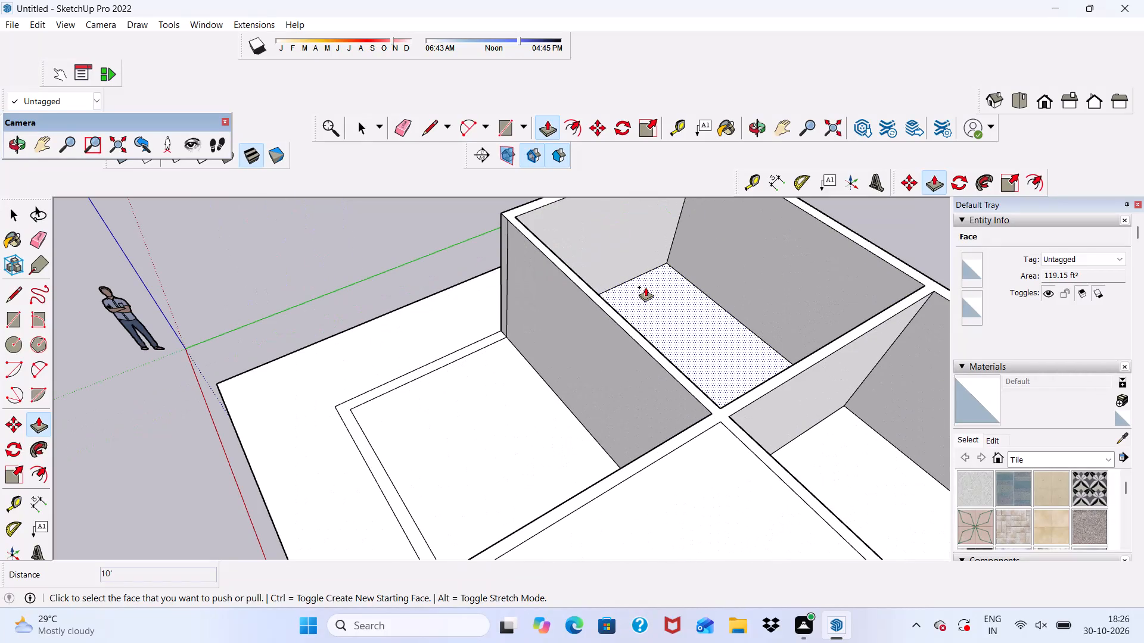
left_click(645, 287)
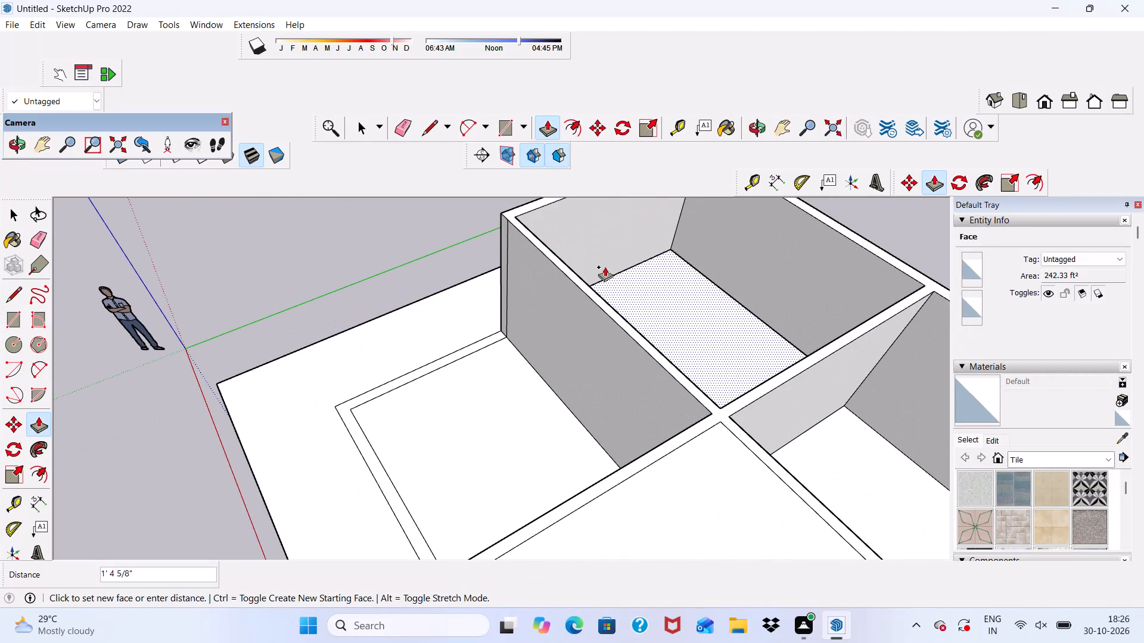
left_click(521, 233)
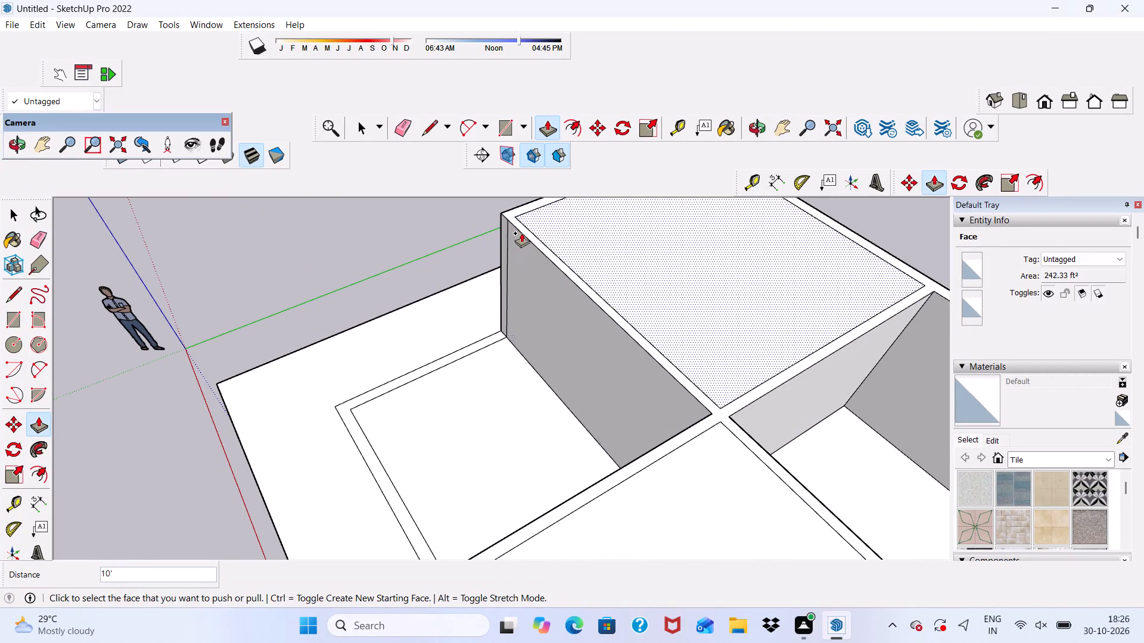
scroll(521, 254, "down", 6)
middle_click_drag(627, 439, 559, 463)
scroll(698, 460, "up", 4)
left_click(697, 455)
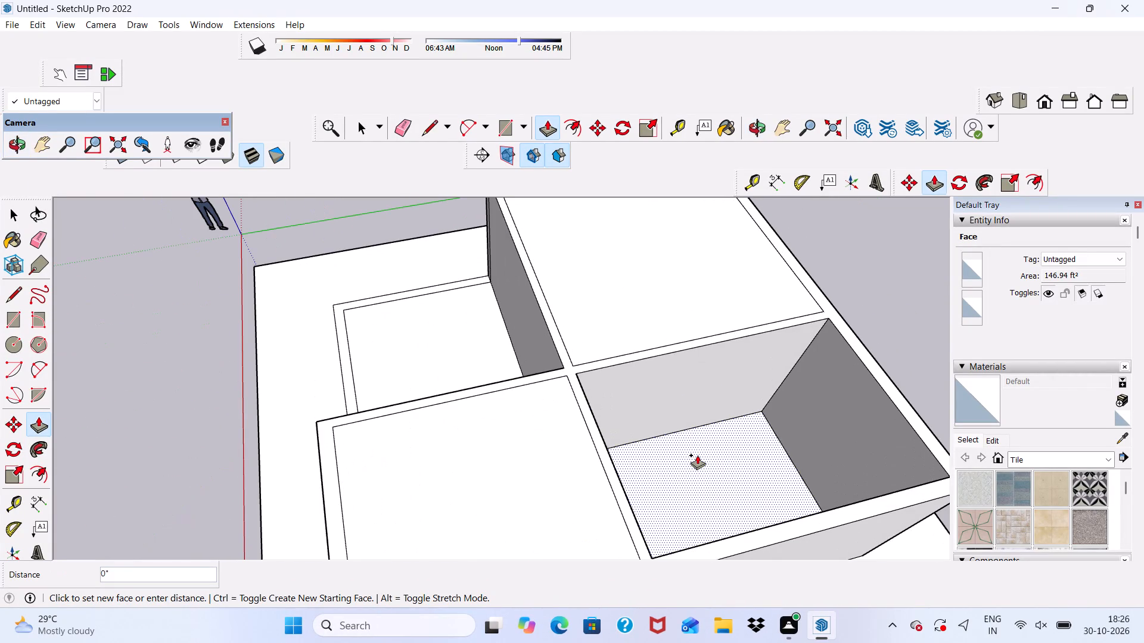
left_click(526, 410)
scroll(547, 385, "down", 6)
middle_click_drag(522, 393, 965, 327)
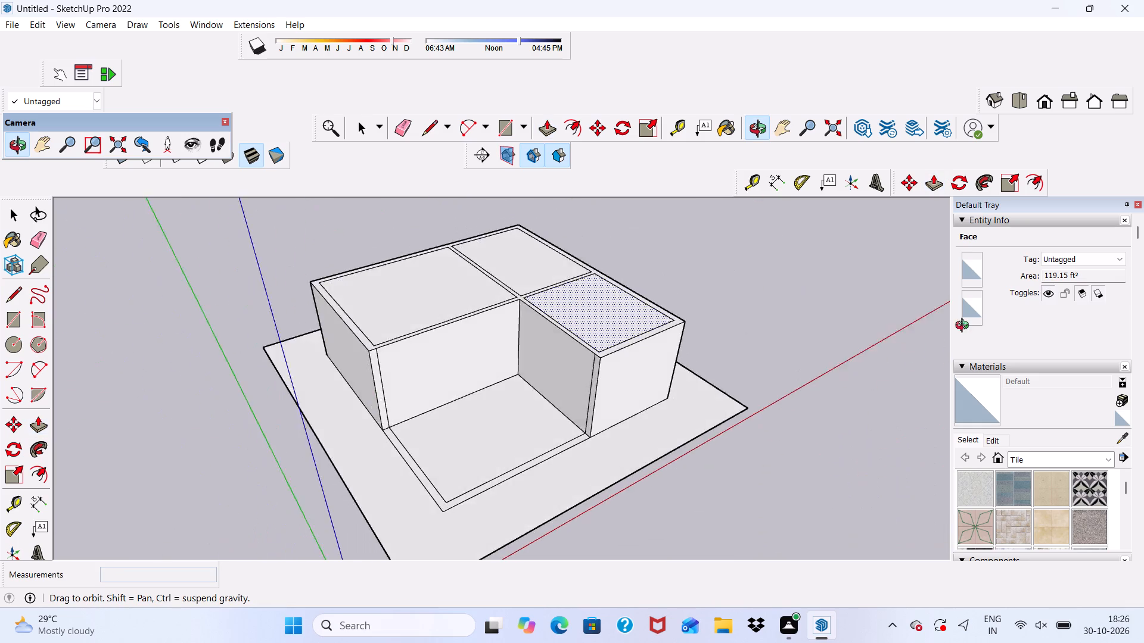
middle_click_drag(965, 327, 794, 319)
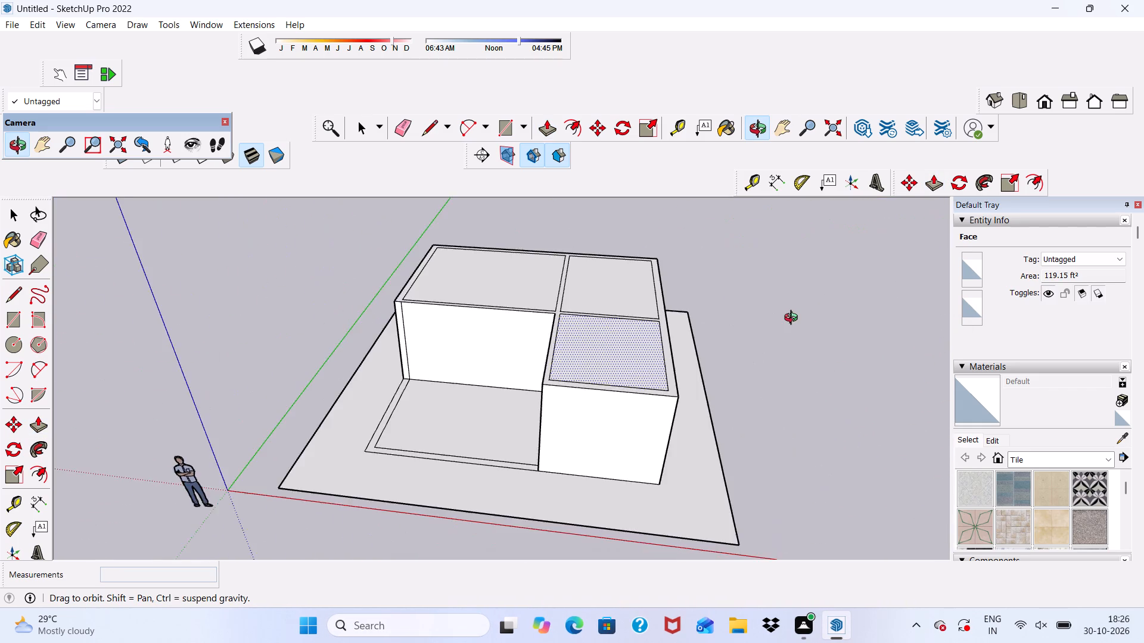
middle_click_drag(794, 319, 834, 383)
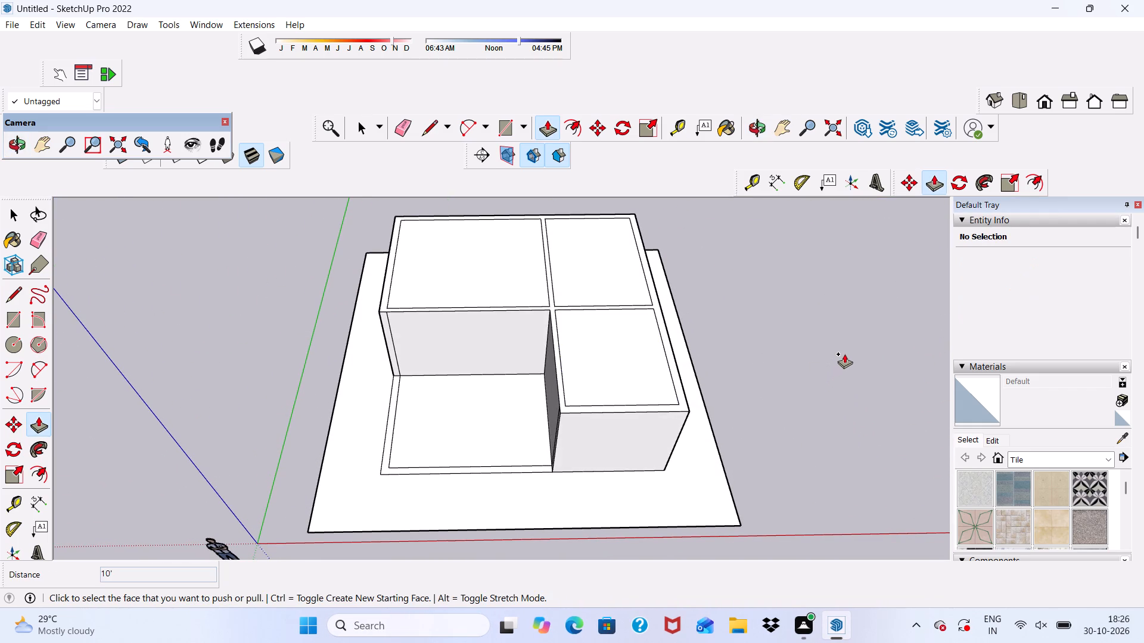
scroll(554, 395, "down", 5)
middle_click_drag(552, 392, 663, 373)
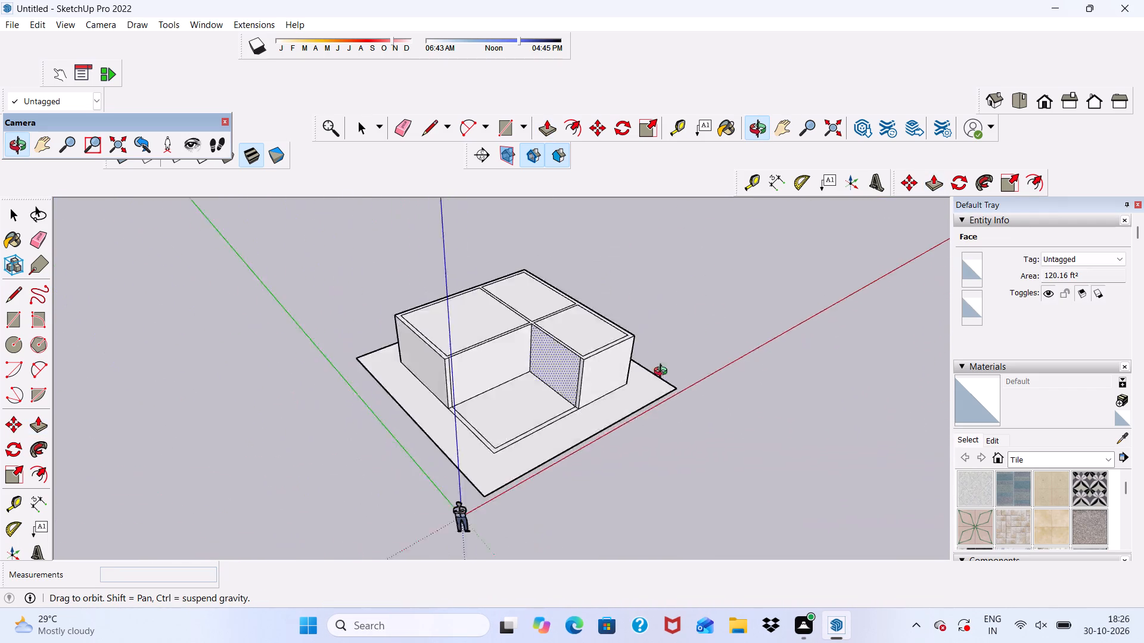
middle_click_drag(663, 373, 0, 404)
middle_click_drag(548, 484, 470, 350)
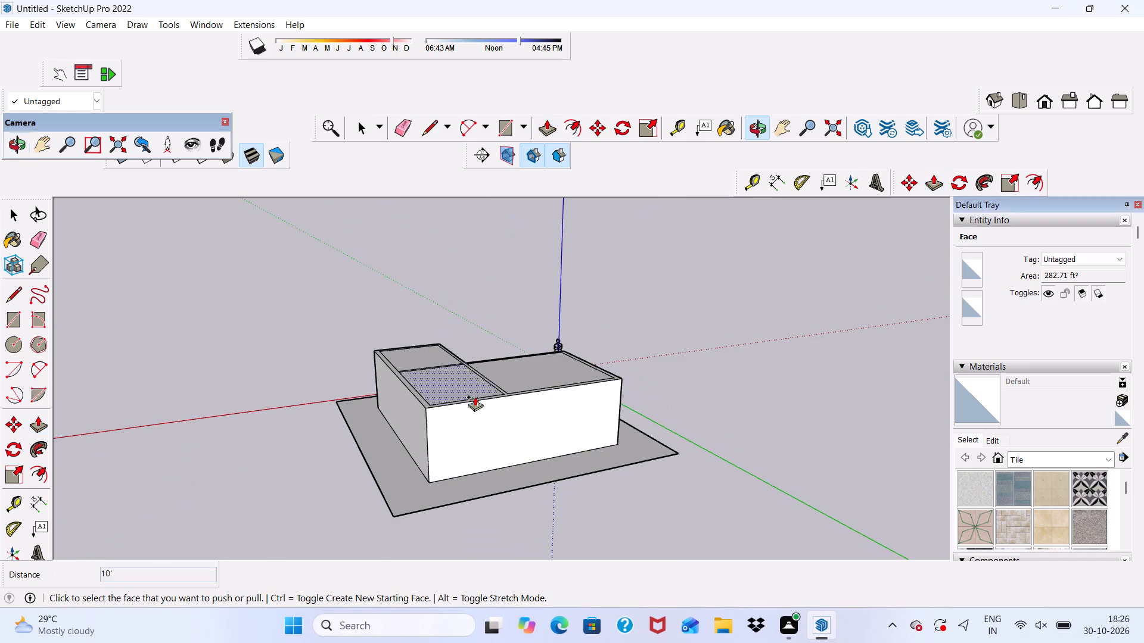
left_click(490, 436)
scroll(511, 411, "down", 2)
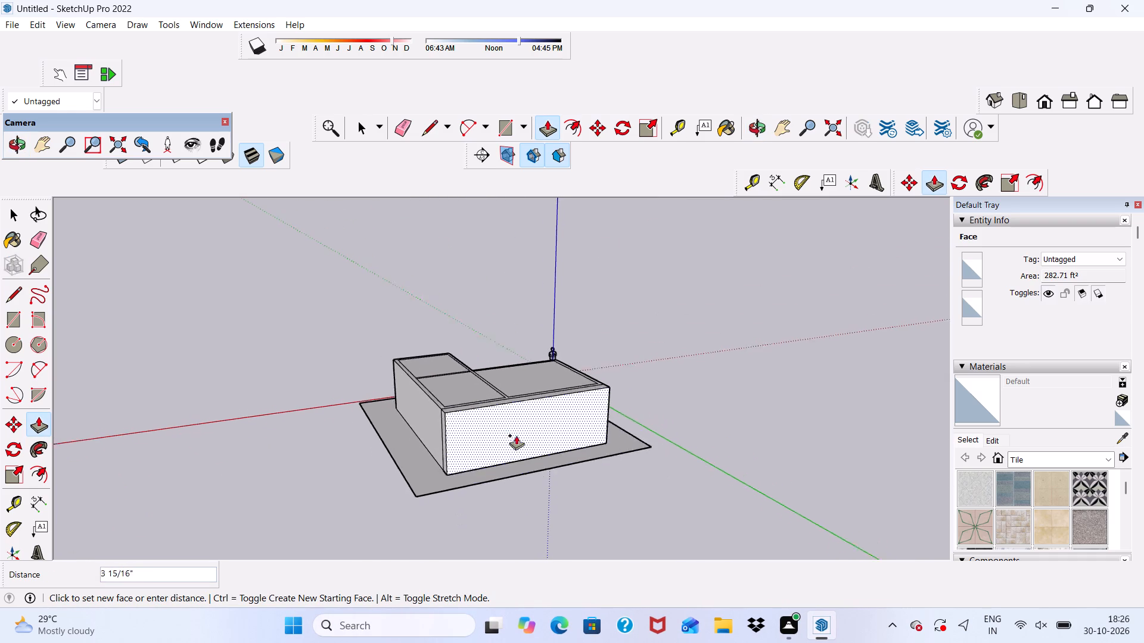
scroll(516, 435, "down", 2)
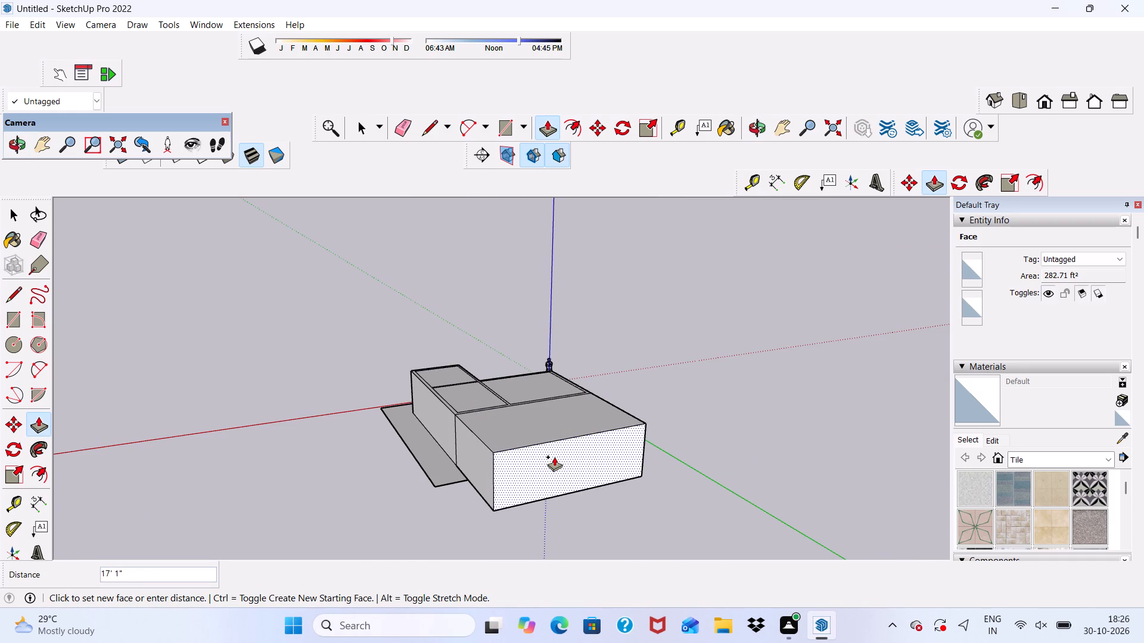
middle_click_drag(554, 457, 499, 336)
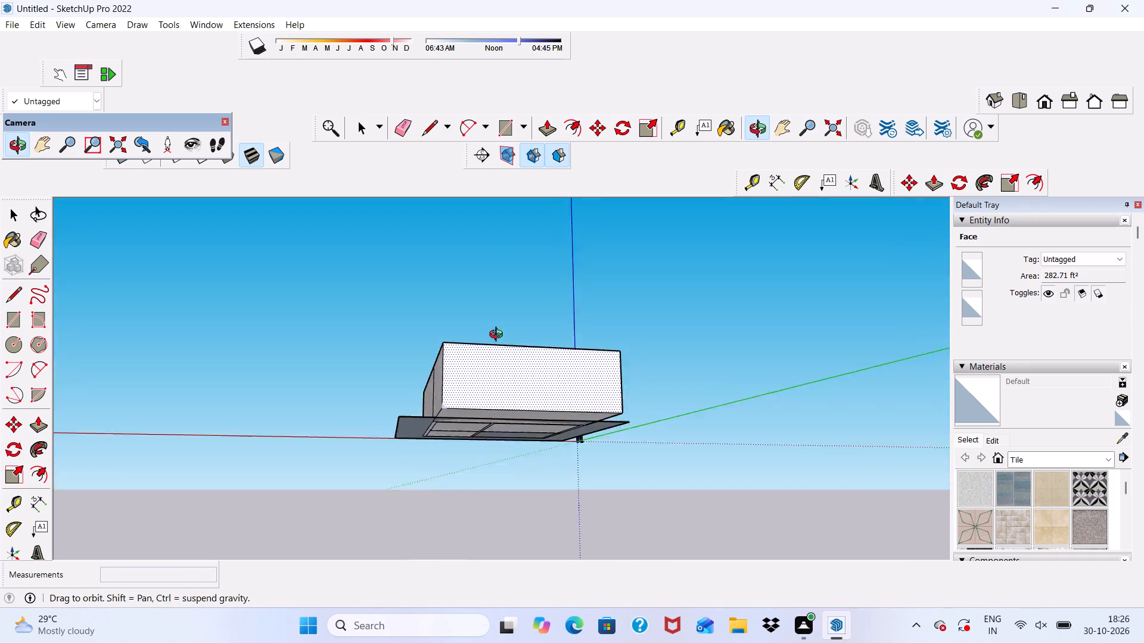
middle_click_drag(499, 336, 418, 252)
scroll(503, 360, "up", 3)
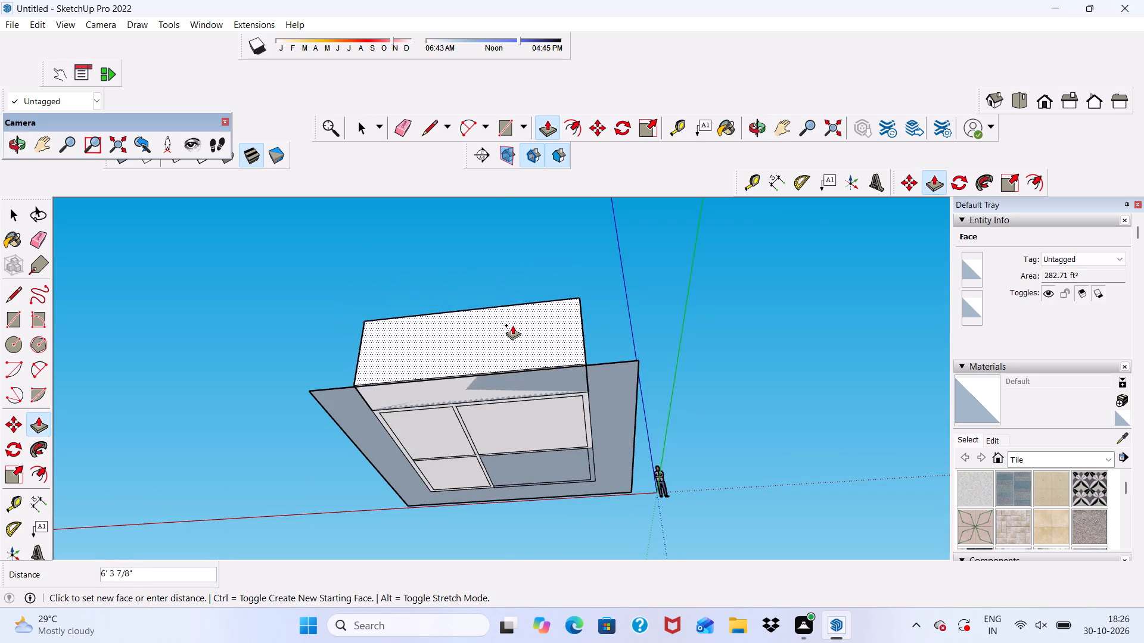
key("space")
Push/Pull the base face around the building up 3" to form a slab.
scroll(517, 326, "down", 2)
middle_click_drag(554, 342, 523, 579)
scroll(506, 524, "up", 4)
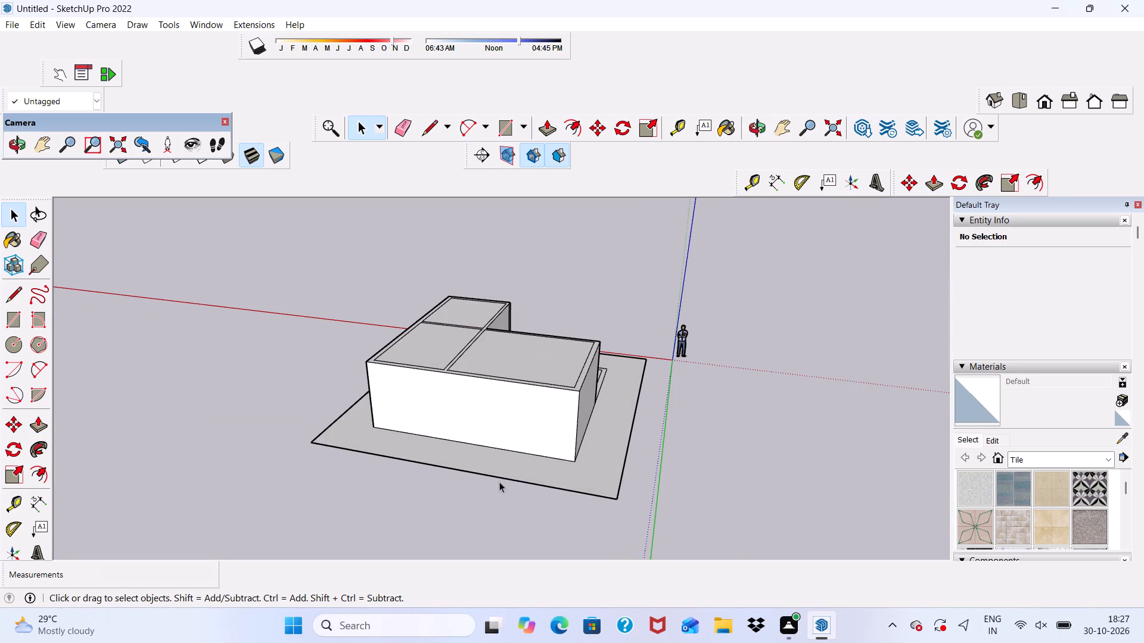
left_click(497, 461)
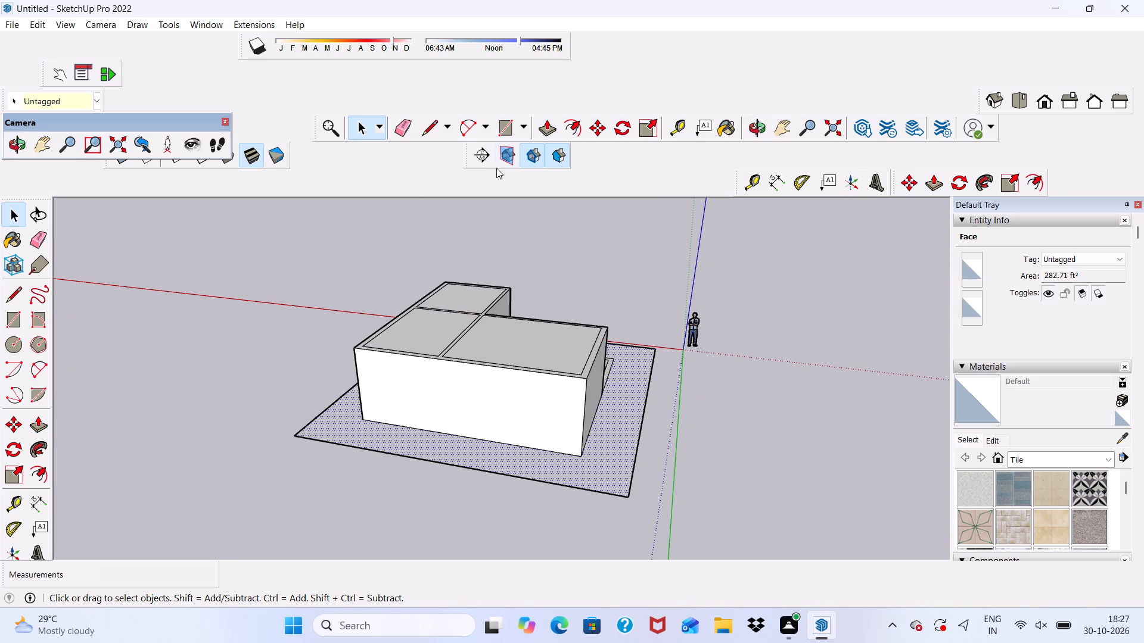
left_click(543, 126)
scroll(552, 451, "up", 8)
left_click(554, 469)
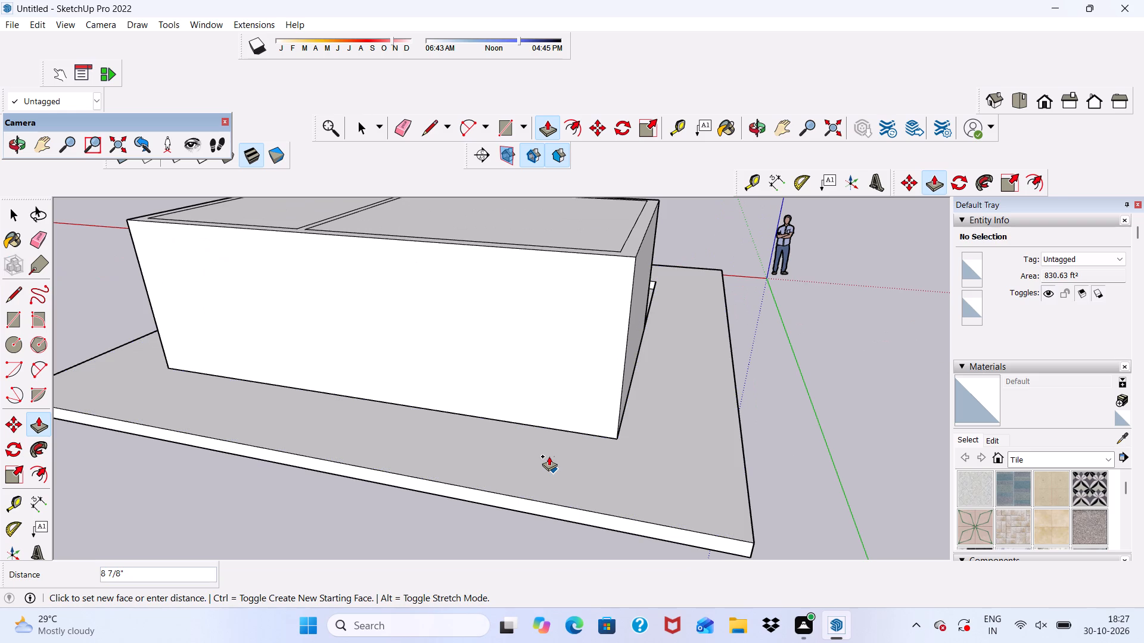
key("3")
key("shift+quotedbl")
key("Return")
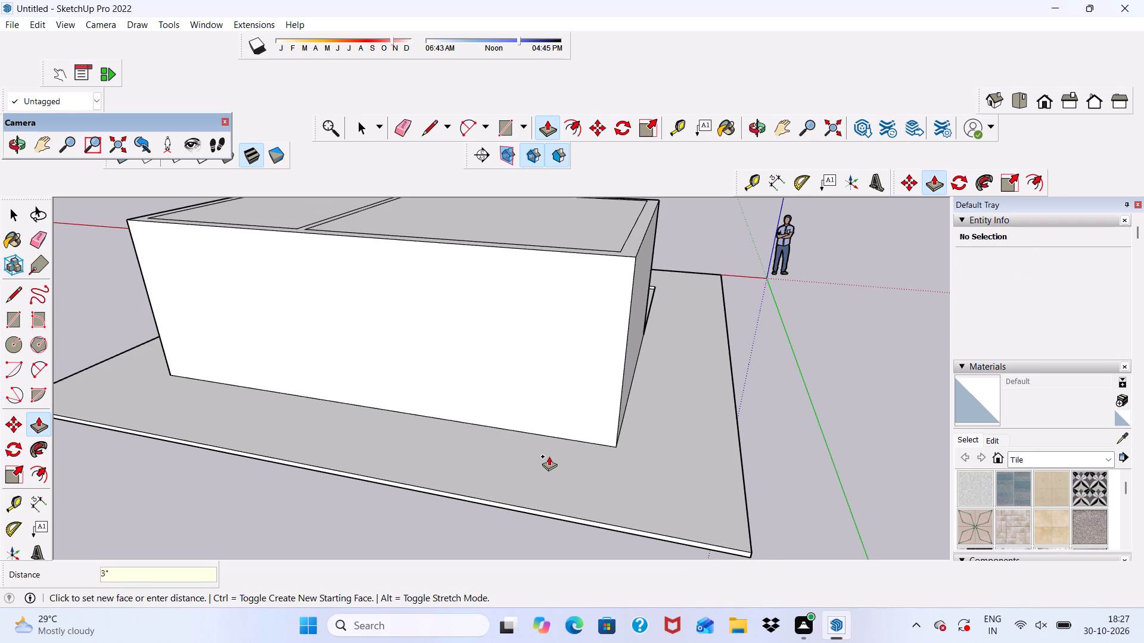
Push/Pull the sunken wall strip around the unwalled corner room up flush with the surrounding slab surface.
scroll(573, 441, "down", 4)
middle_click_drag(629, 478, 208, 588)
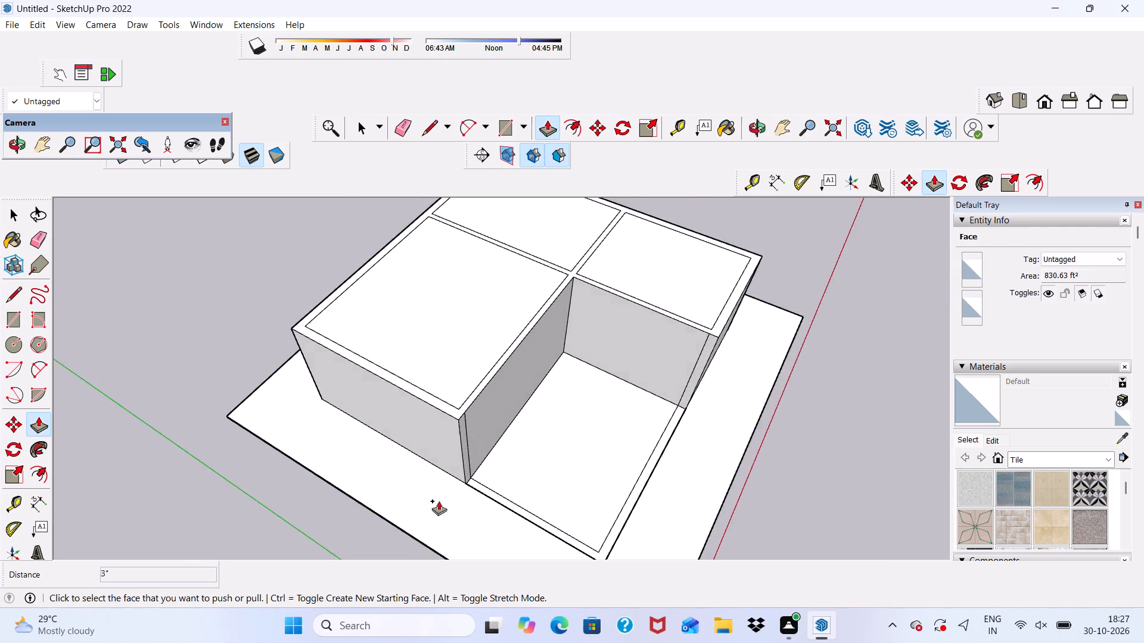
scroll(468, 501, "up", 5)
middle_click_drag(558, 473, 377, 339)
scroll(386, 491, "up", 10)
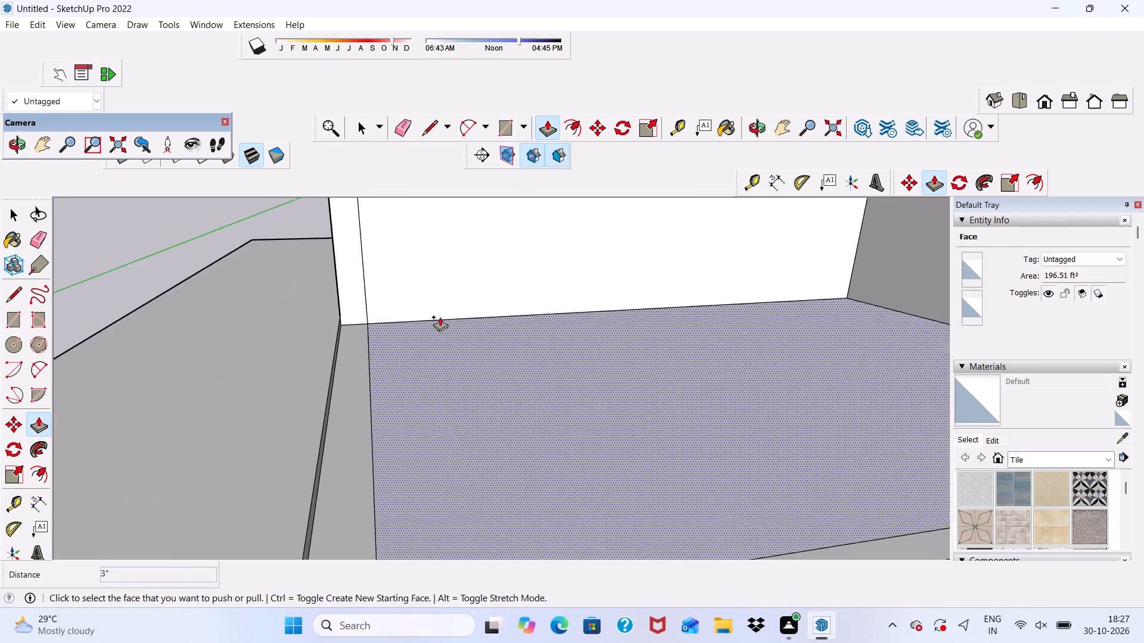
scroll(347, 193, "down", 5)
middle_click_drag(421, 391, 343, 413)
scroll(251, 419, "up", 4)
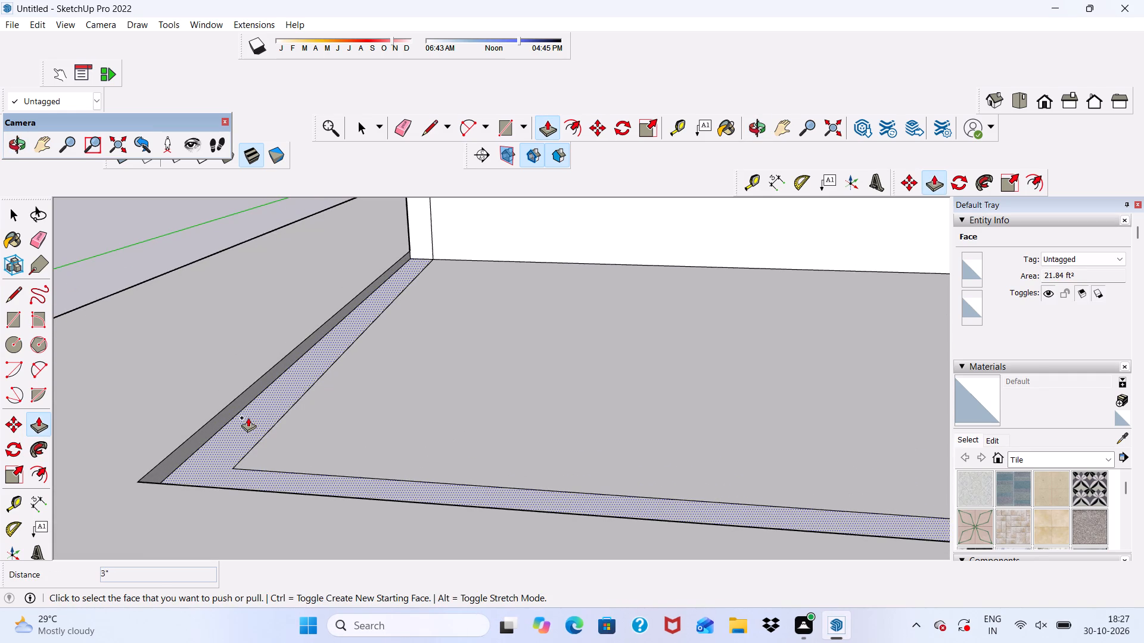
left_click(248, 417)
left_click(171, 413)
Push/Pull the corner room's floor up flush with the raised wall strip.
scroll(278, 412, "down", 4)
left_click(421, 425)
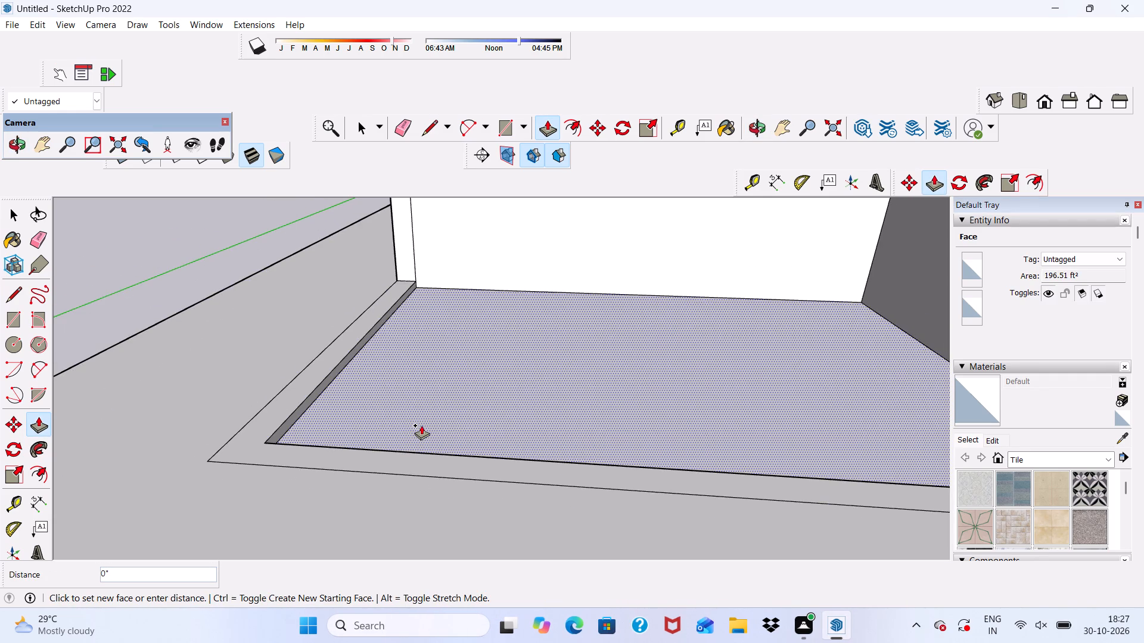
left_click(282, 440)
Push/Pull the slab's thin edge face on the side farthest from the open corner room outward about 41' 4".
scroll(297, 426, "down", 14)
middle_click_drag(561, 413, 1085, 379)
scroll(307, 481, "up", 2)
scroll(316, 413, "down", 4)
middle_click_drag(363, 423, 574, 405)
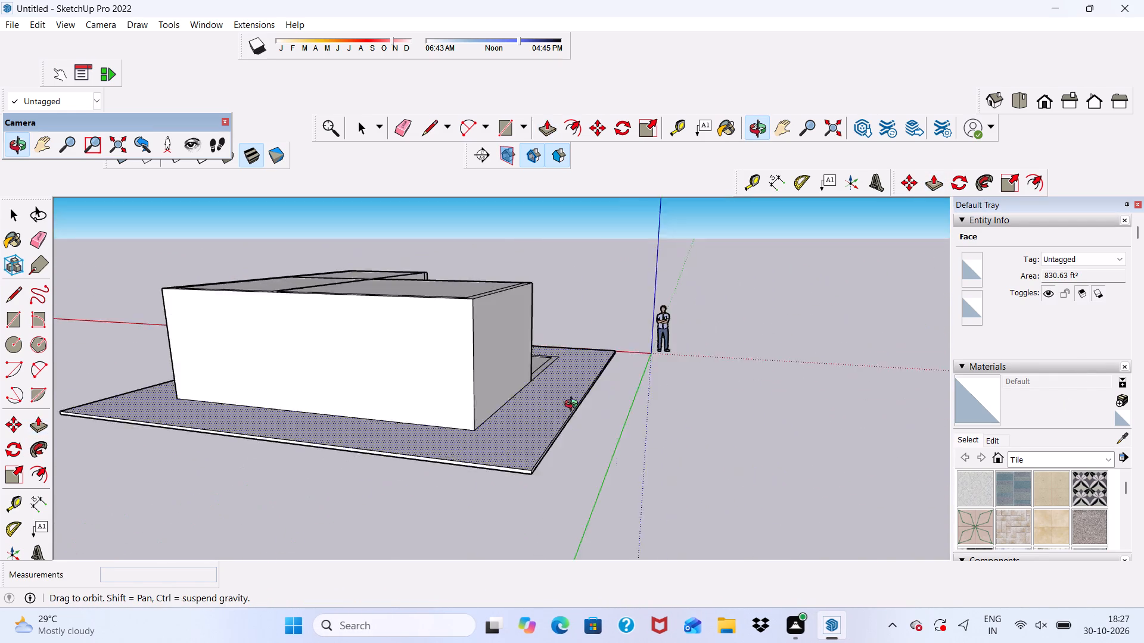
middle_click_drag(574, 405, 583, 405)
scroll(552, 451, "up", 13)
left_click(533, 429)
scroll(530, 448, "down", 2)
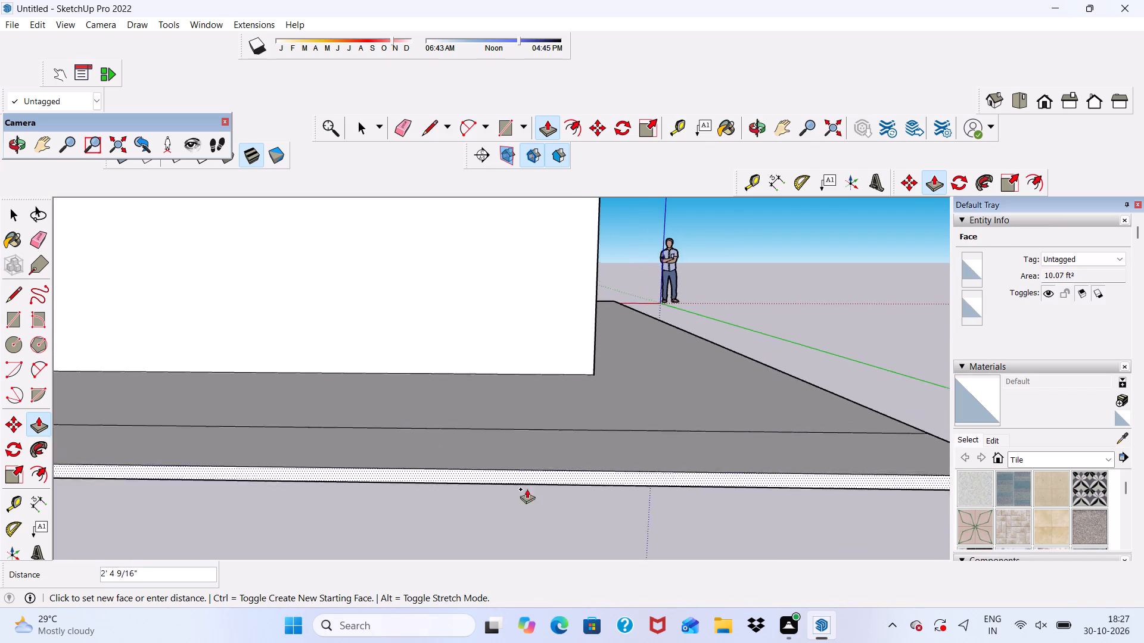
scroll(527, 489, "down", 20)
scroll(527, 489, "down", 1)
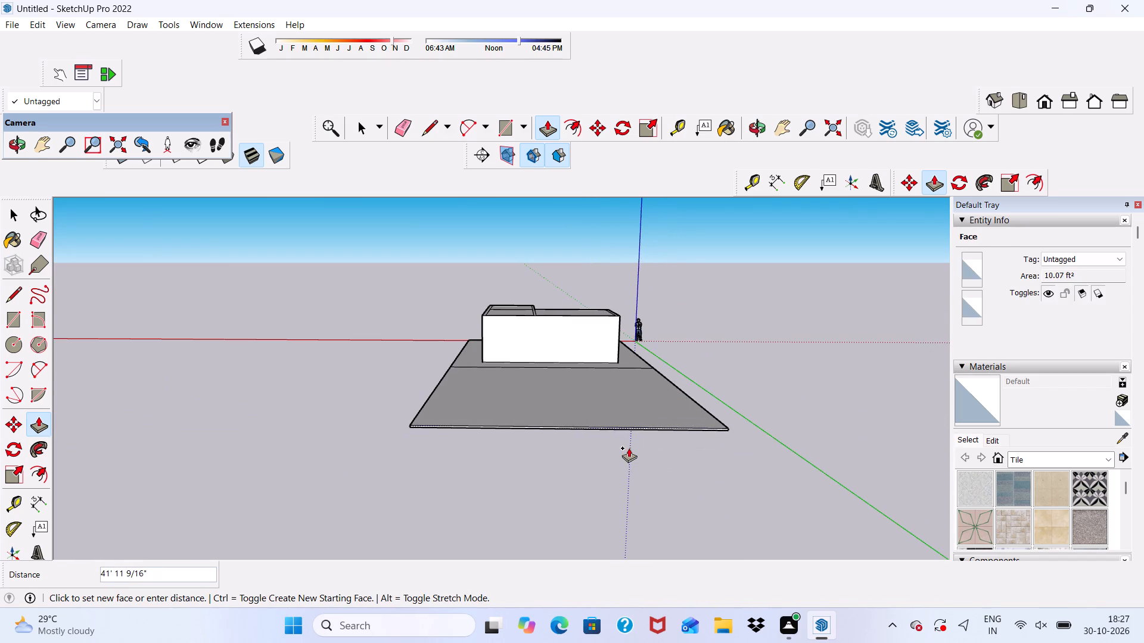
left_click(627, 446)
Erase the seam line between the original slab and its extension.
scroll(655, 435, "down", 2)
middle_click_drag(732, 454, 287, 507)
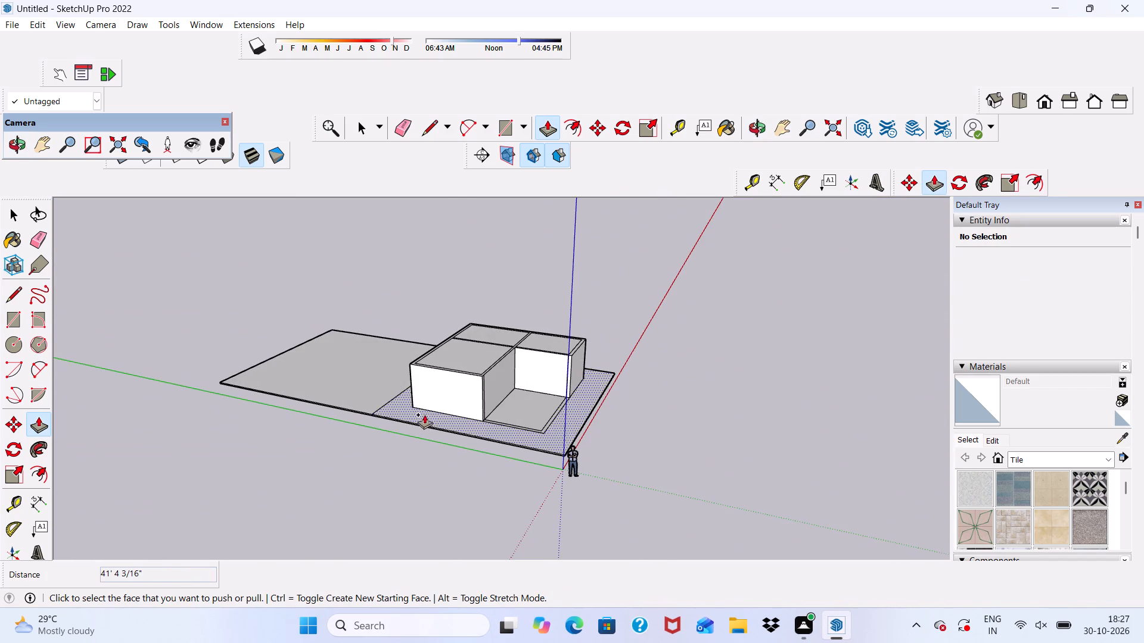
scroll(434, 425, "up", 5)
middle_click_drag(462, 440, 463, 463)
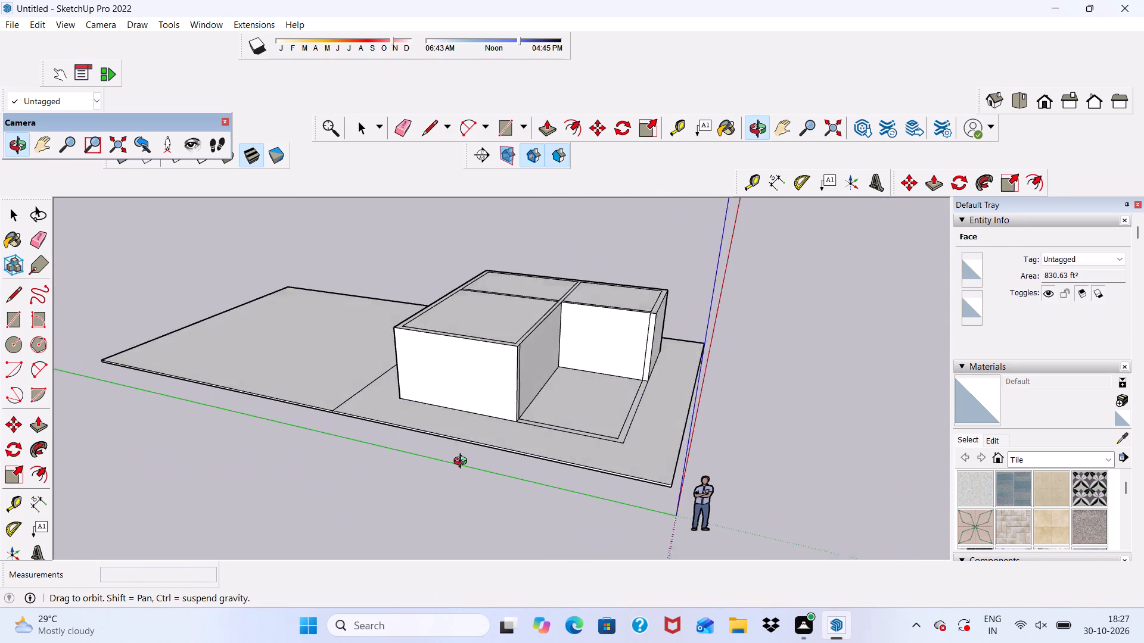
middle_click_drag(463, 463, 294, 427)
key("space")
scroll(460, 344, "up", 9)
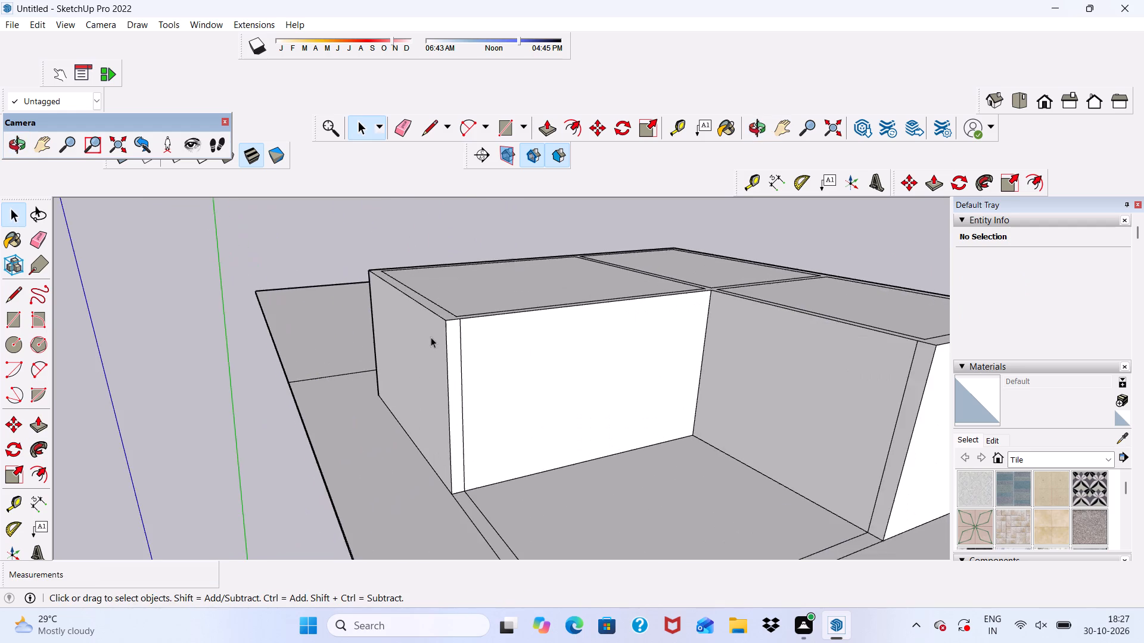
middle_click_drag(394, 366, 767, 366)
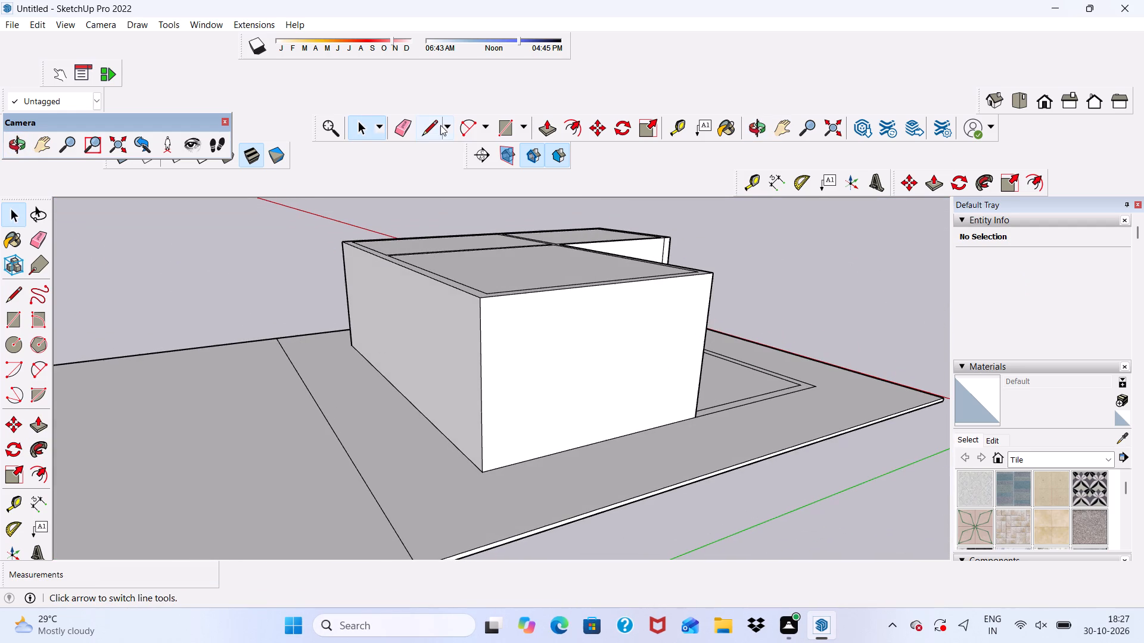
left_click(402, 127)
scroll(377, 433, "down", 1)
left_click_drag(372, 441, 360, 457)
left_click_drag(331, 451, 350, 456)
left_click_drag(355, 448, 346, 457)
scroll(353, 387, "down", 5)
middle_click_drag(418, 420, 467, 408)
key("space")
Push/Pull the building's end wall facing the slab extension outward about 15'.
left_click(406, 379)
scroll(456, 402, "down", 6)
middle_click_drag(495, 460, 322, 473)
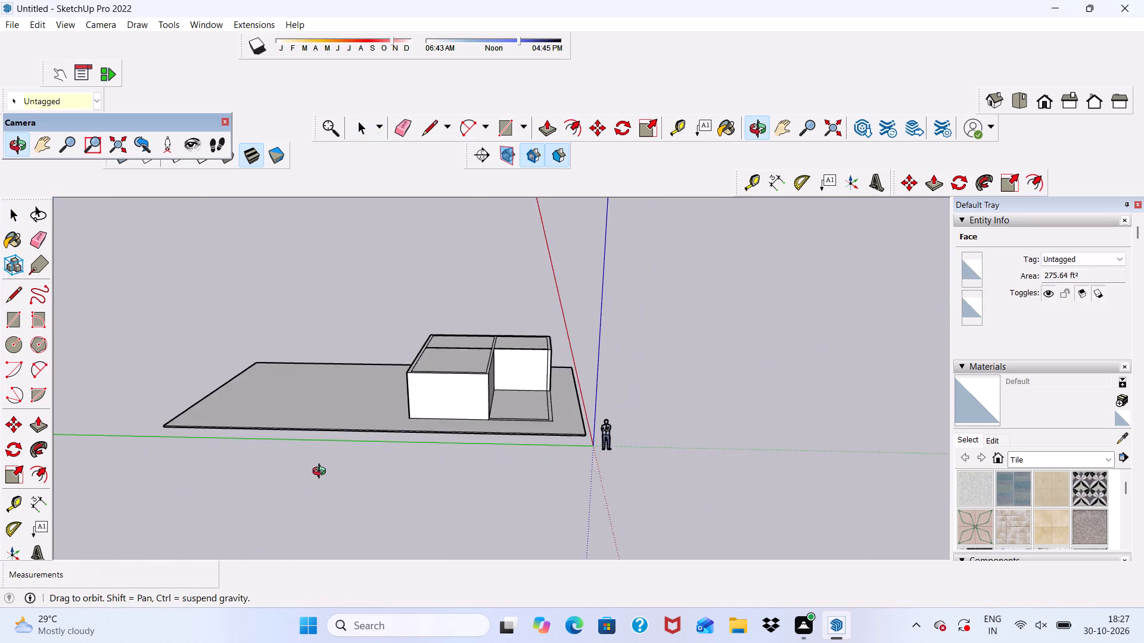
middle_click_drag(322, 473, 449, 454)
left_click(543, 126)
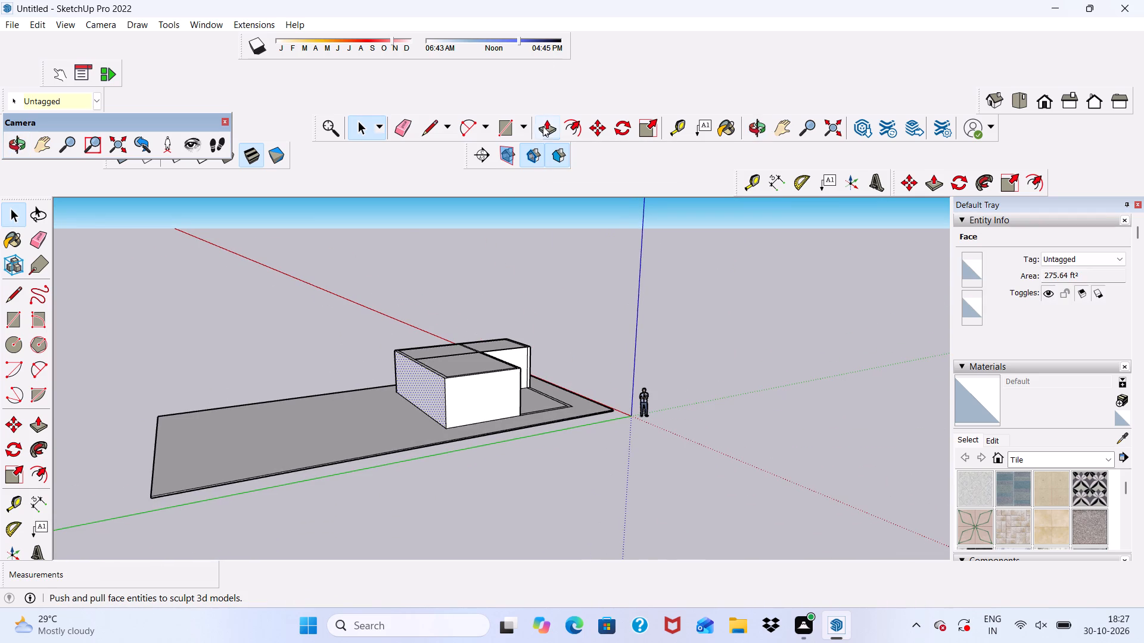
scroll(416, 351, "up", 4)
scroll(422, 367, "down", 1)
left_click(432, 426)
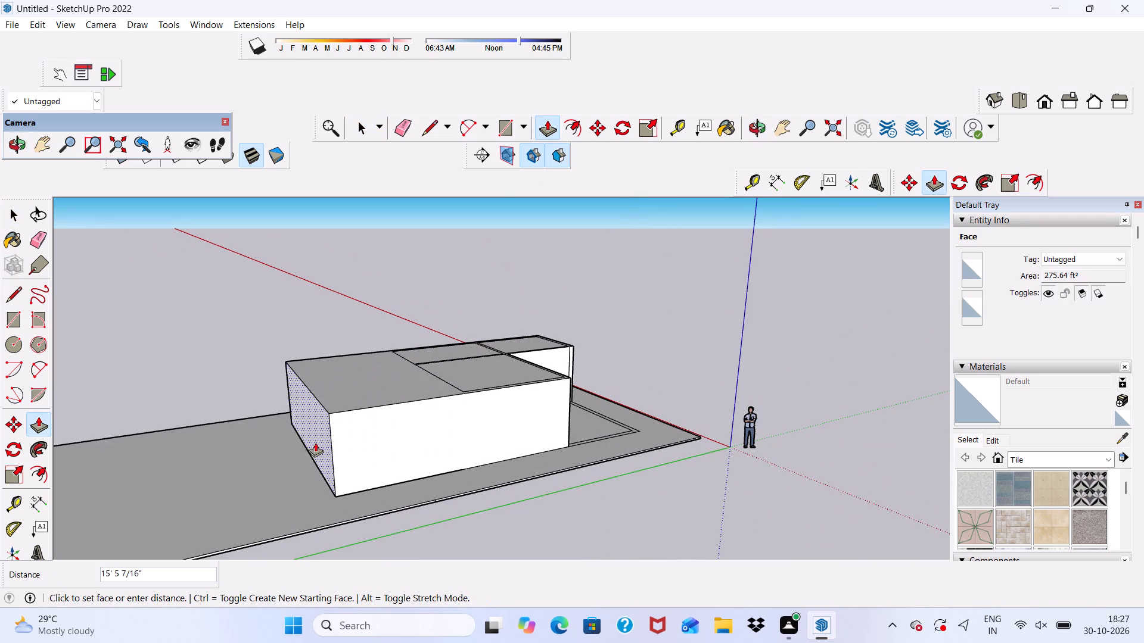
left_click(320, 437)
scroll(386, 404, "down", 5)
middle_click_drag(450, 453, 0, 432)
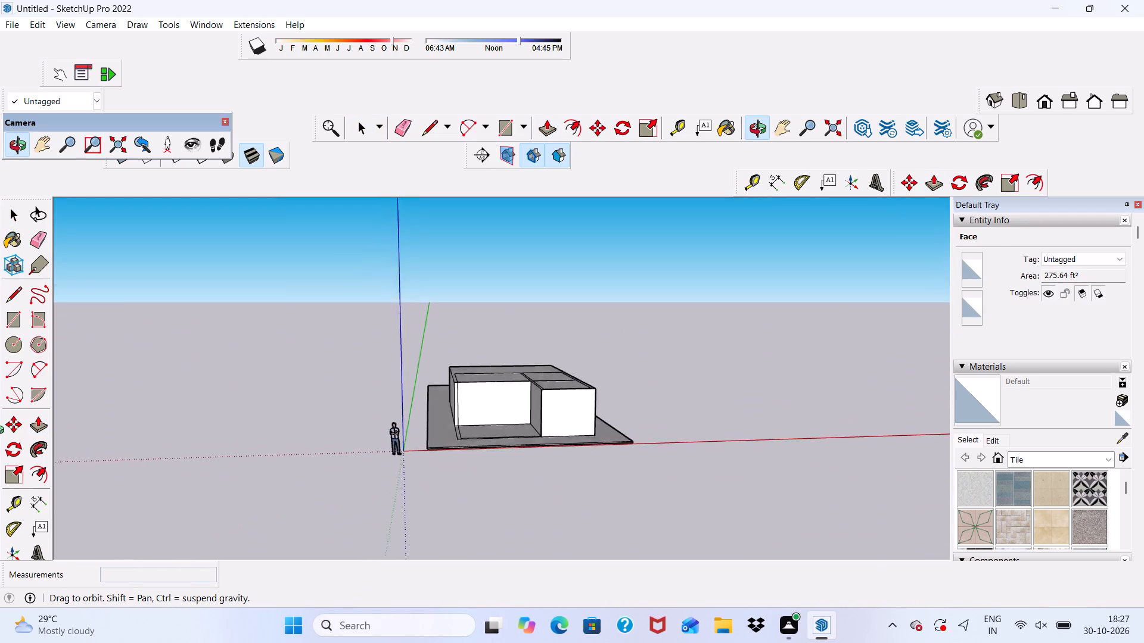
middle_click_drag(0, 432, 35, 445)
key("space")
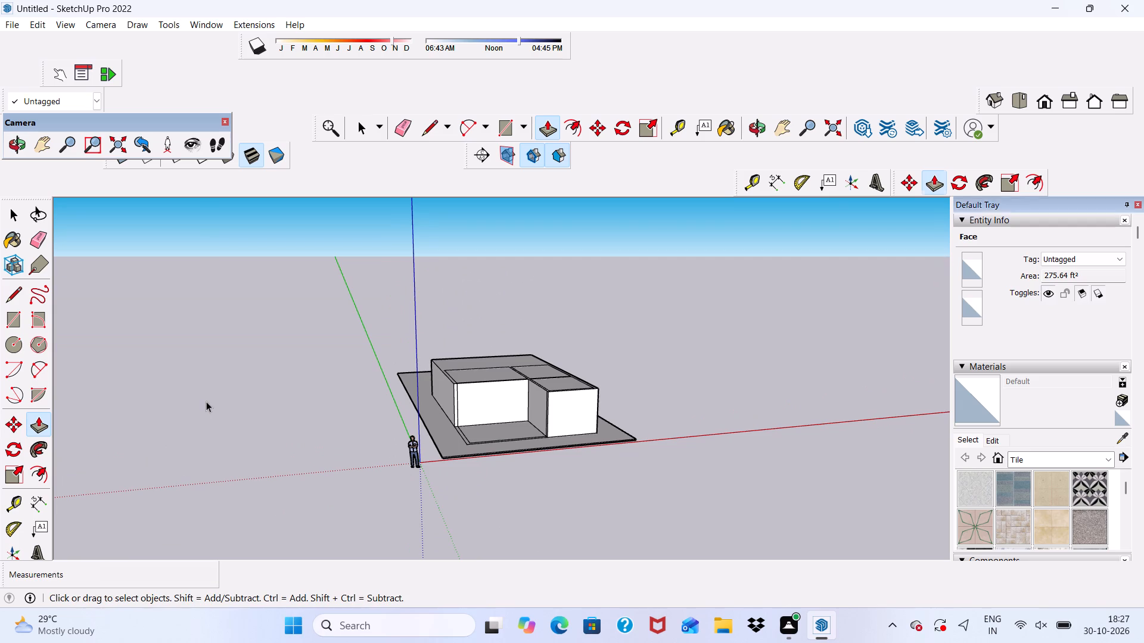
Draw a rectangle about 17' 1" by 12' 9" over the open corner room at wall-top height, between its two wall corners.
scroll(258, 347, "up", 10)
scroll(545, 364, "down", 2)
middle_click_drag(545, 364, 503, 470)
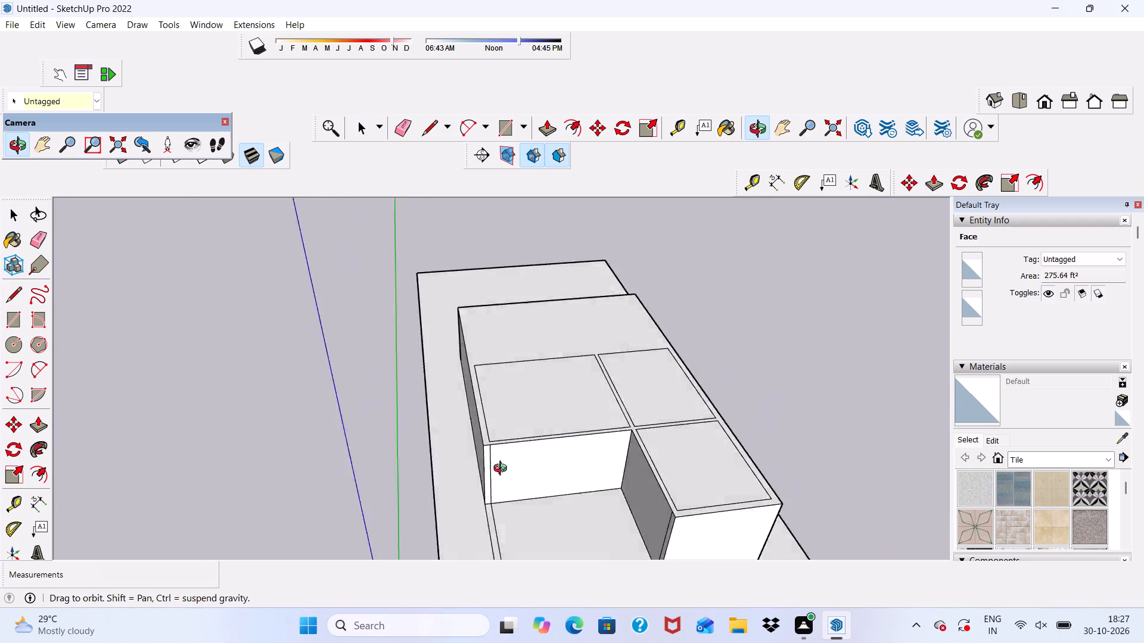
middle_click_drag(503, 470, 474, 474)
scroll(450, 410, "up", 6)
left_click(490, 423)
scroll(483, 413, "down", 3)
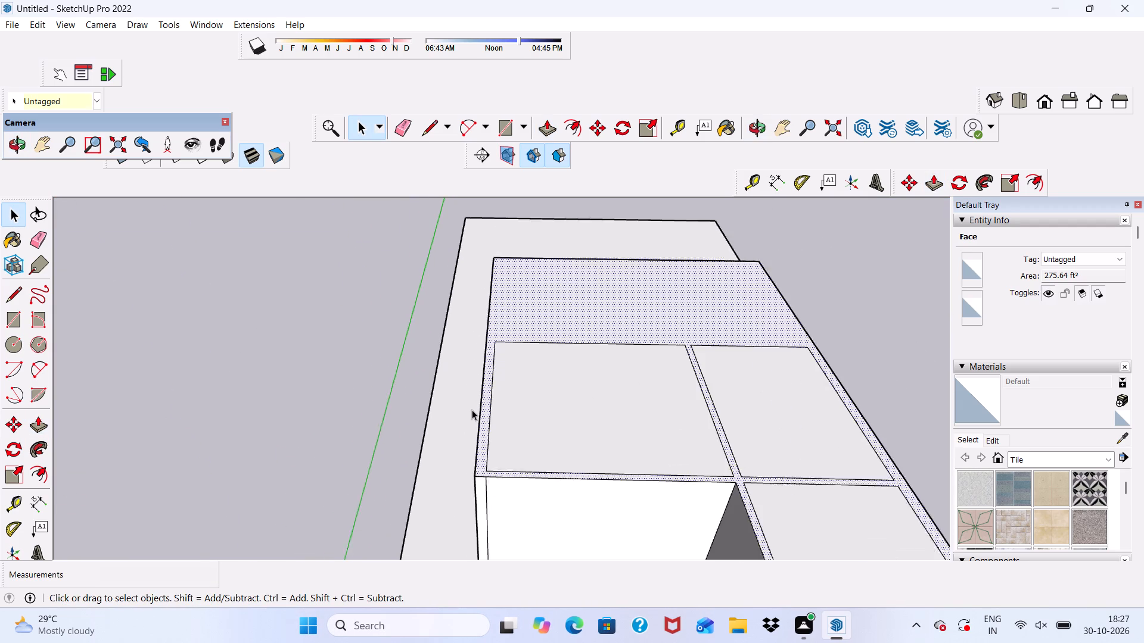
scroll(472, 410, "down", 5)
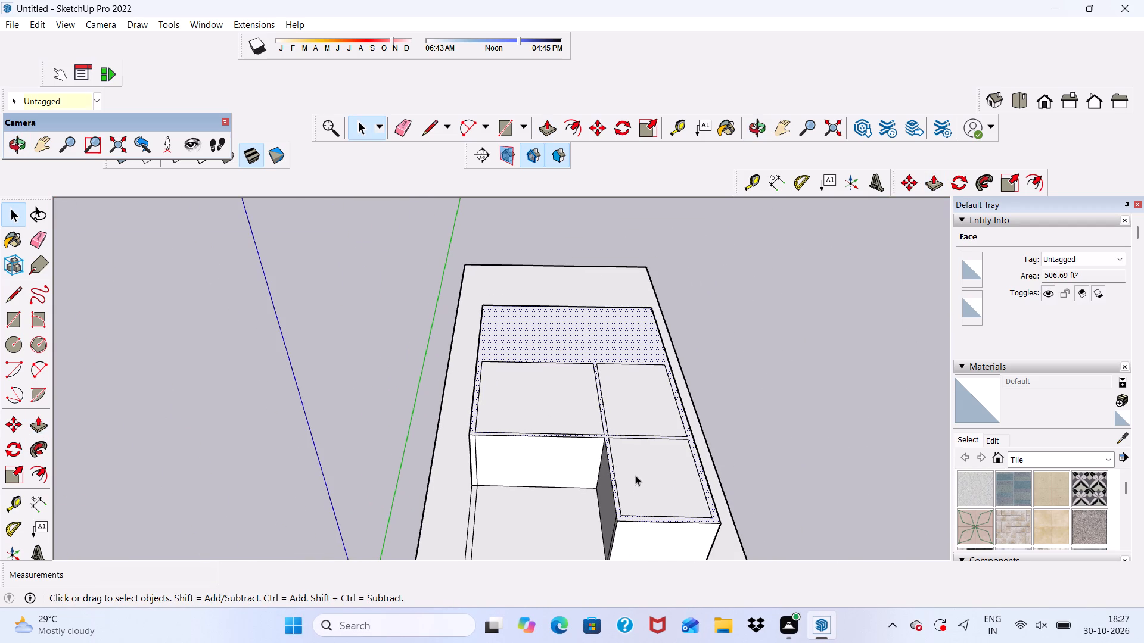
middle_click_drag(635, 475, 708, 465)
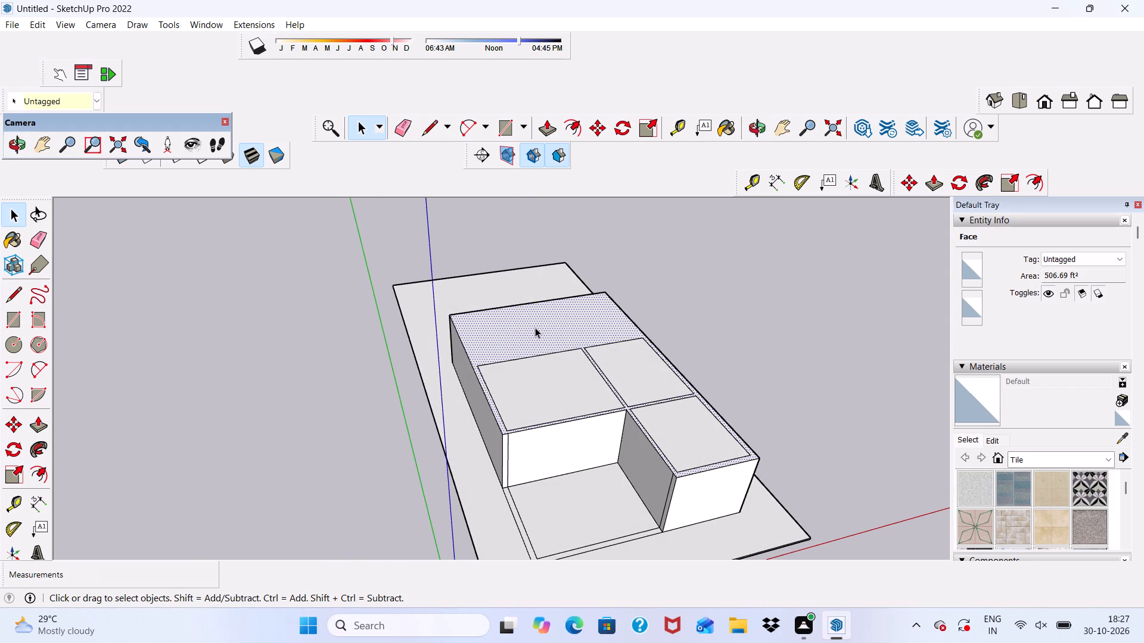
left_click(501, 126)
scroll(435, 376, "up", 4)
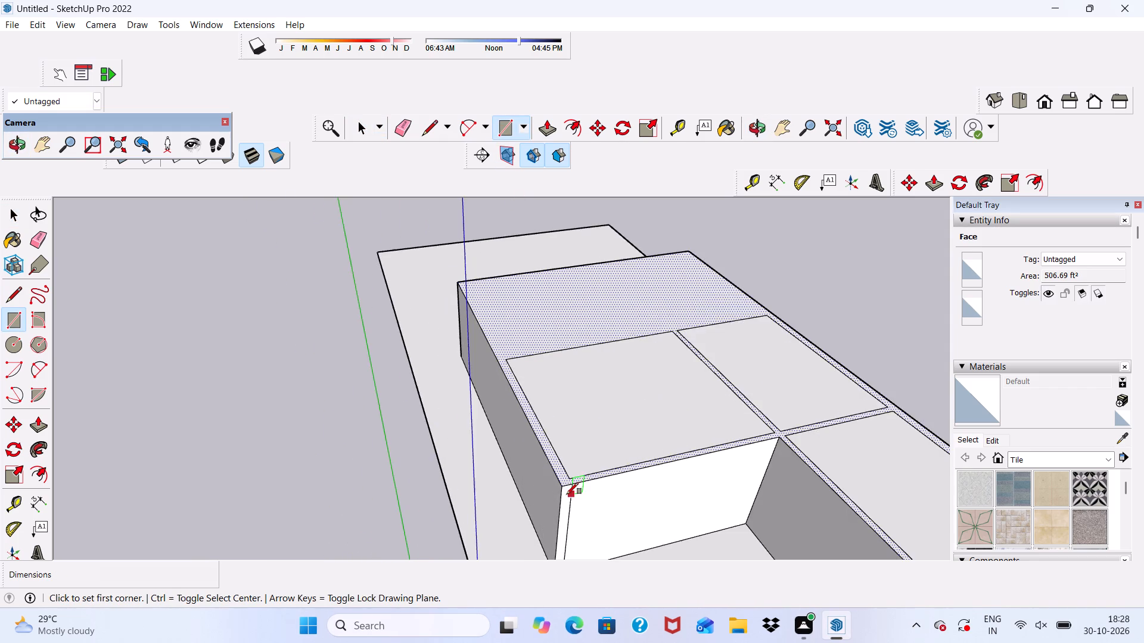
scroll(567, 497, "up", 4)
left_click(559, 483)
scroll(513, 390, "down", 6)
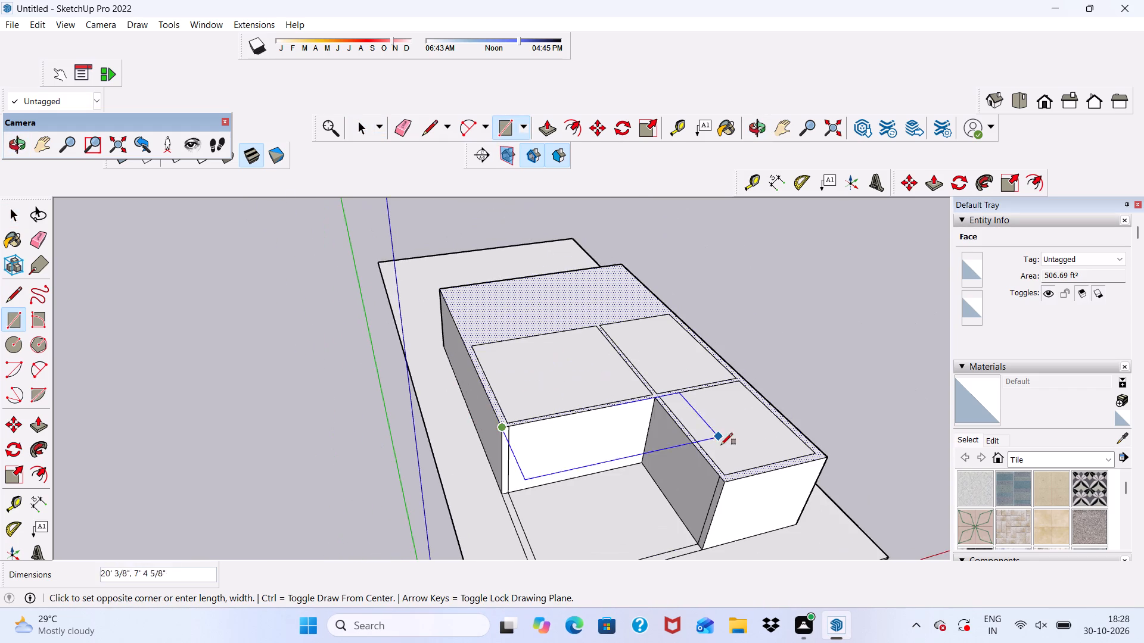
scroll(723, 452, "up", 3)
left_click(724, 496)
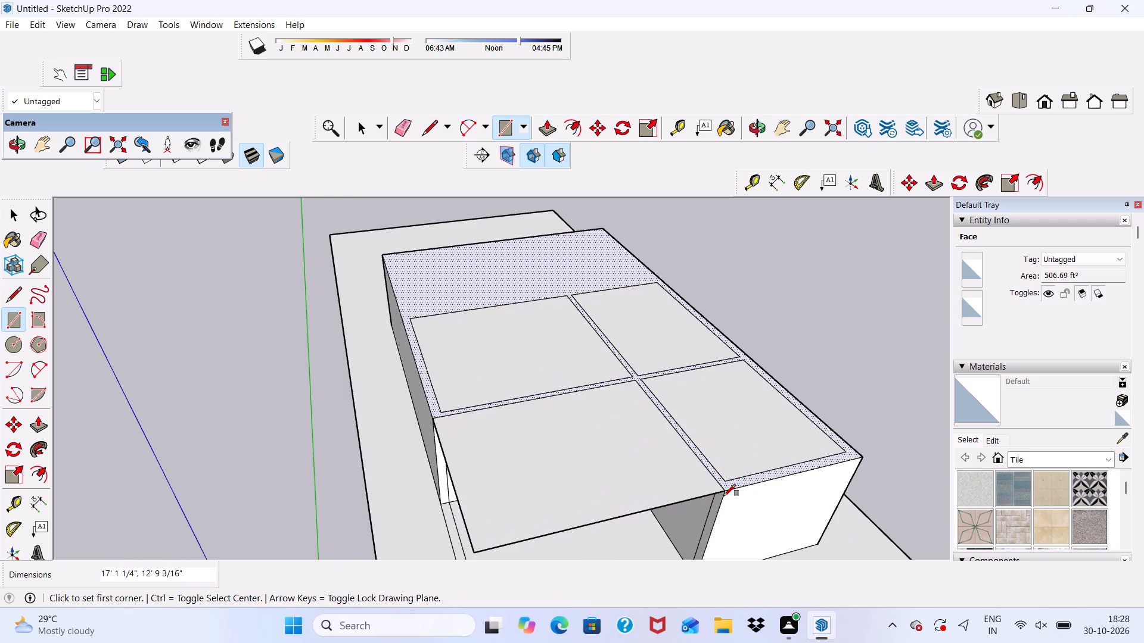
key("space")
Push/Pull the connected wall-top and end-block roof face up 10' to form the second-storey walls.
scroll(547, 444, "down", 2)
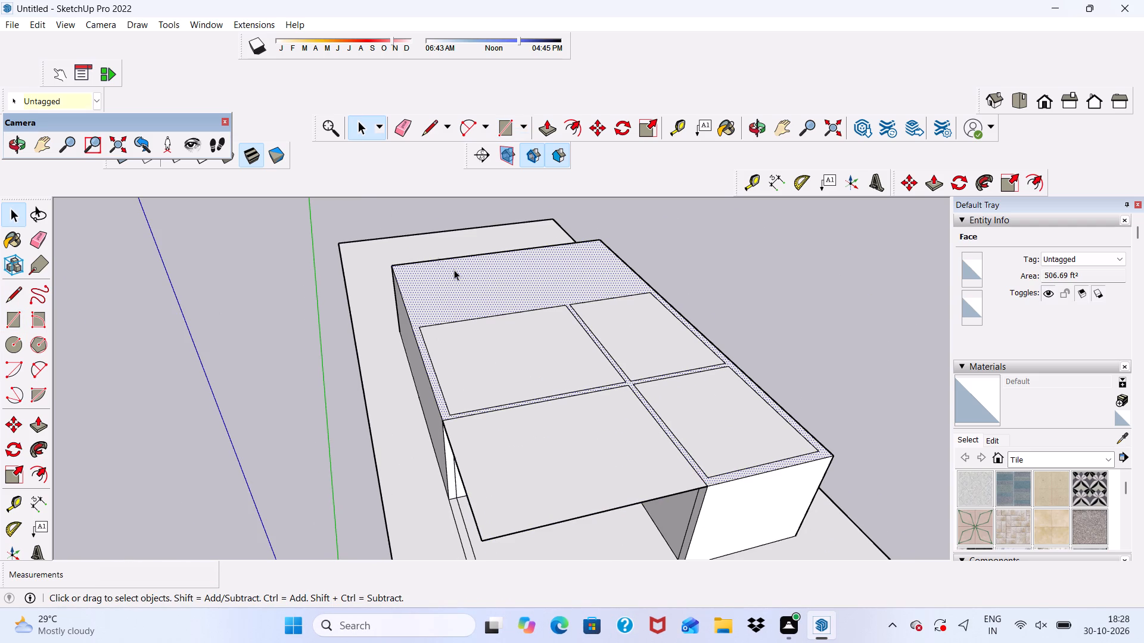
left_click(544, 119)
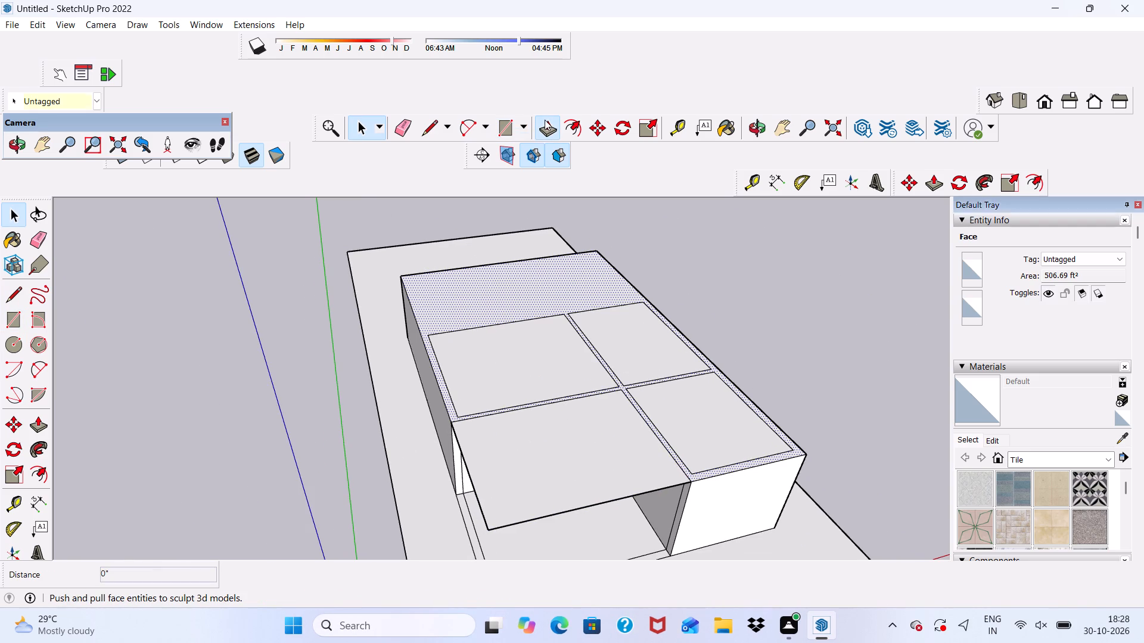
scroll(380, 450, "up", 2)
scroll(469, 394, "up", 6)
left_click(478, 401)
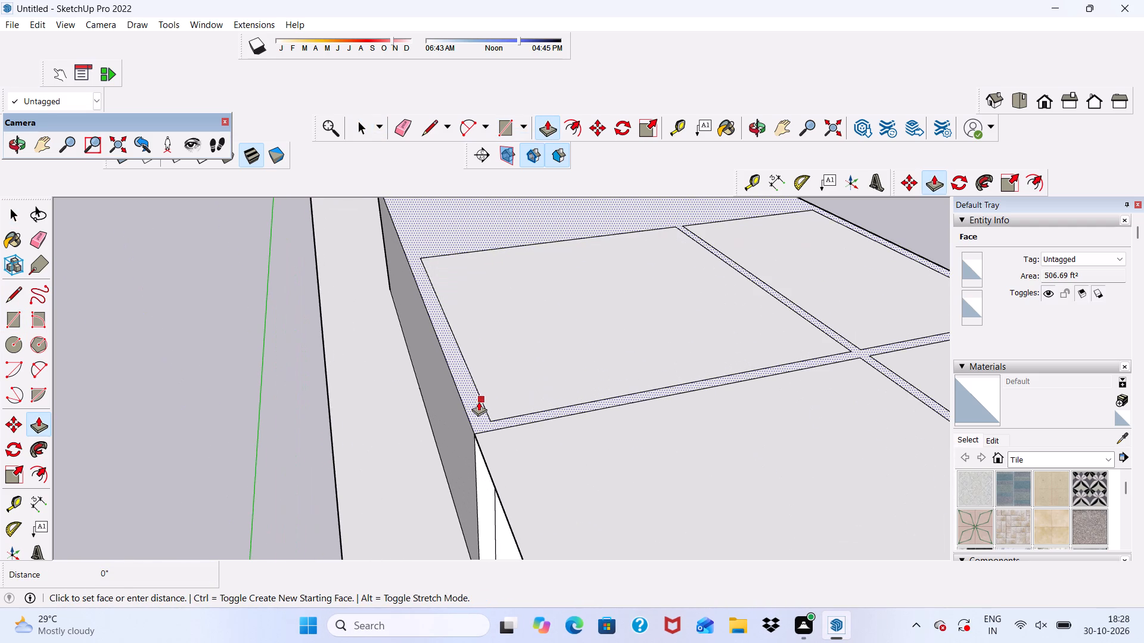
scroll(458, 288, "down", 4)
scroll(515, 277, "down", 3)
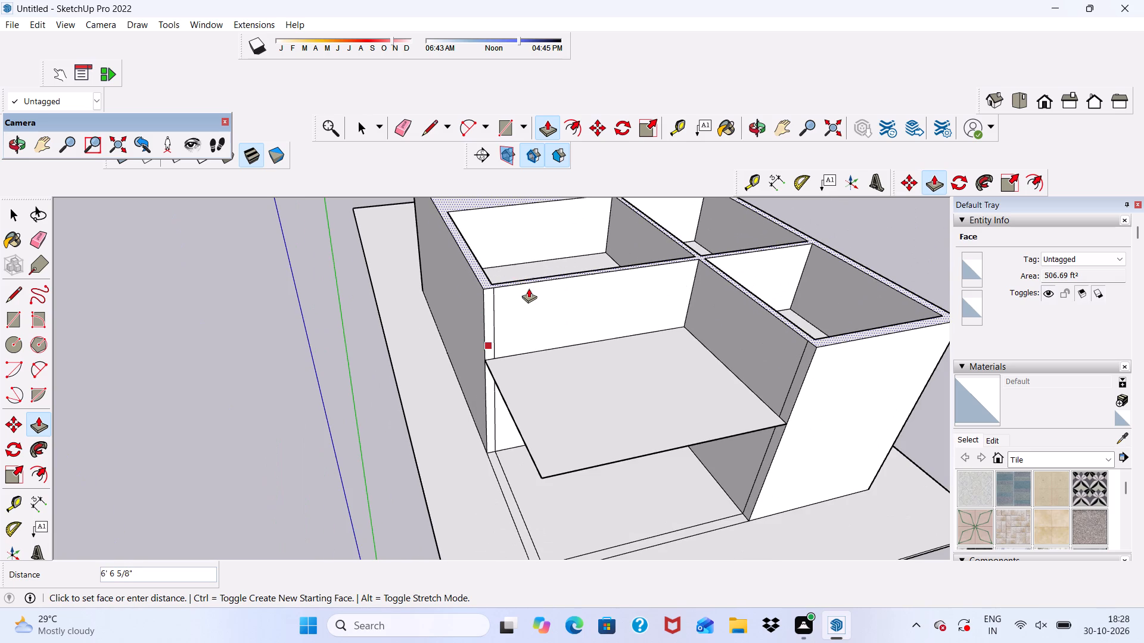
type("10'")
key("Return")
scroll(491, 336, "down", 7)
key("space")
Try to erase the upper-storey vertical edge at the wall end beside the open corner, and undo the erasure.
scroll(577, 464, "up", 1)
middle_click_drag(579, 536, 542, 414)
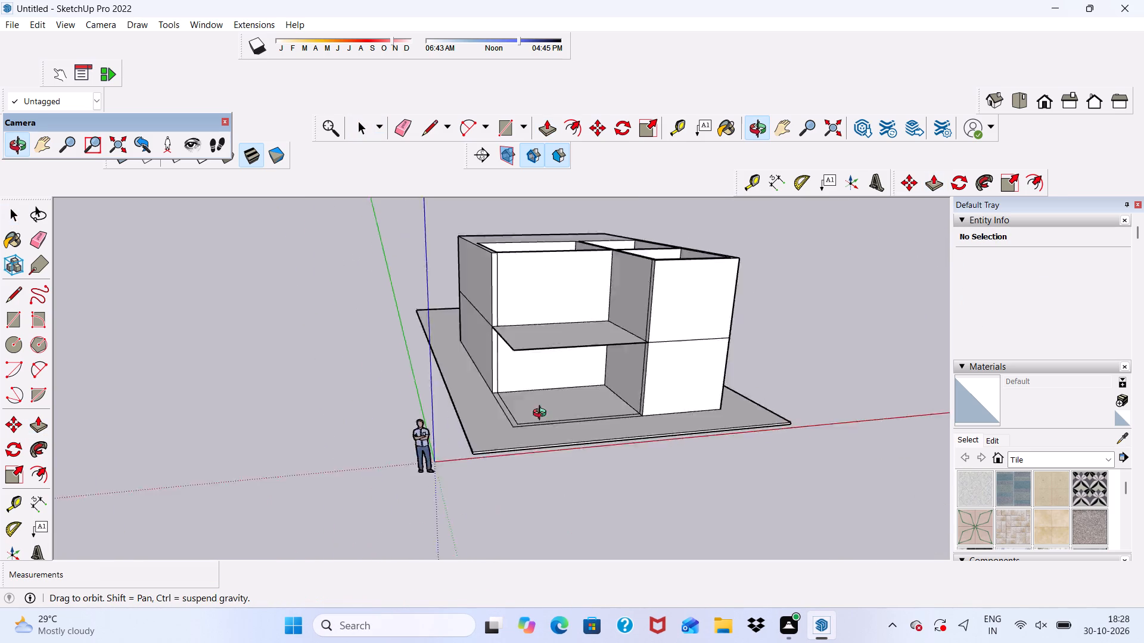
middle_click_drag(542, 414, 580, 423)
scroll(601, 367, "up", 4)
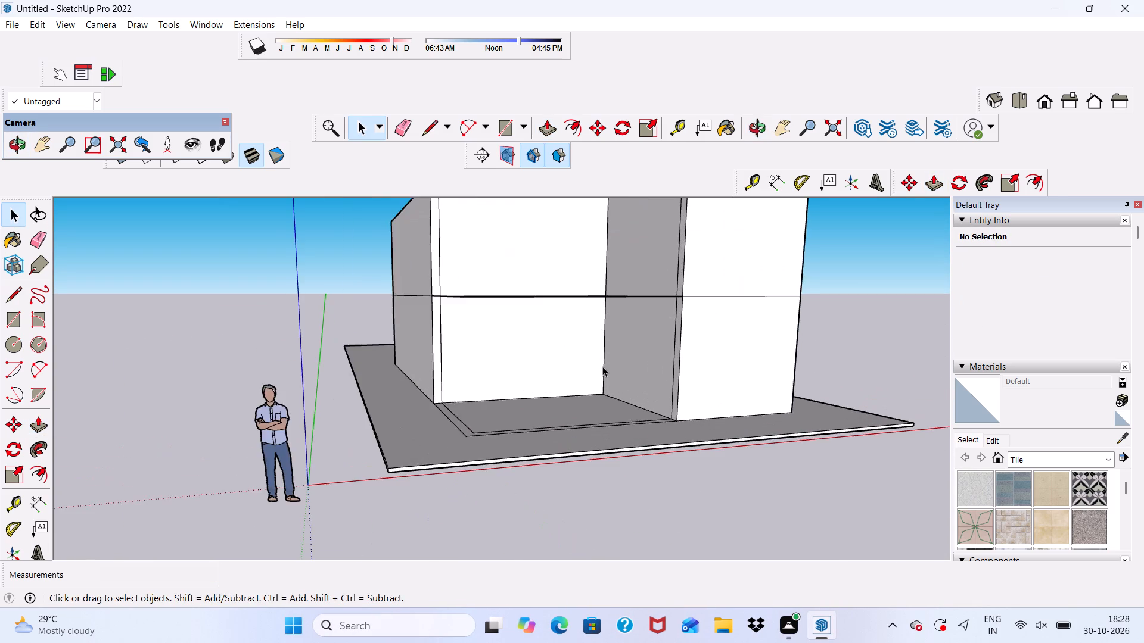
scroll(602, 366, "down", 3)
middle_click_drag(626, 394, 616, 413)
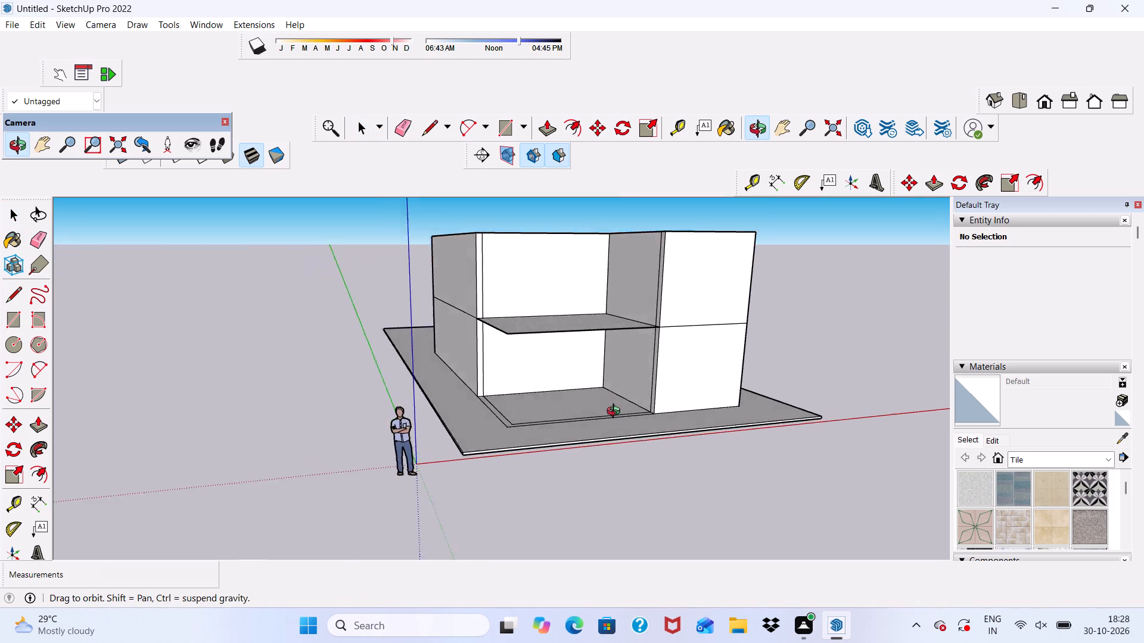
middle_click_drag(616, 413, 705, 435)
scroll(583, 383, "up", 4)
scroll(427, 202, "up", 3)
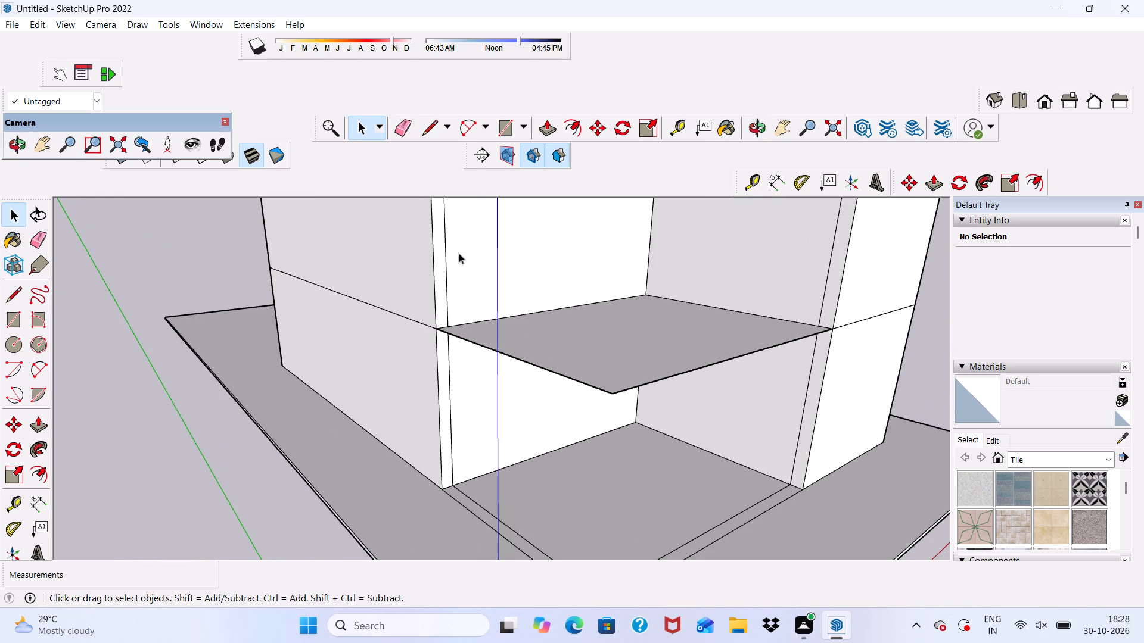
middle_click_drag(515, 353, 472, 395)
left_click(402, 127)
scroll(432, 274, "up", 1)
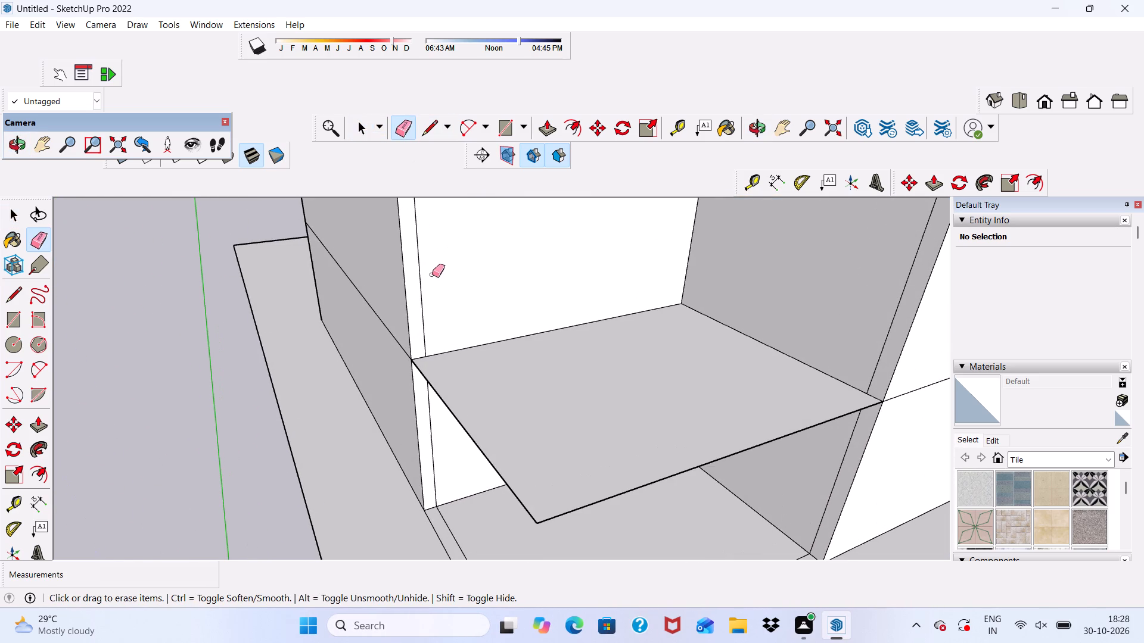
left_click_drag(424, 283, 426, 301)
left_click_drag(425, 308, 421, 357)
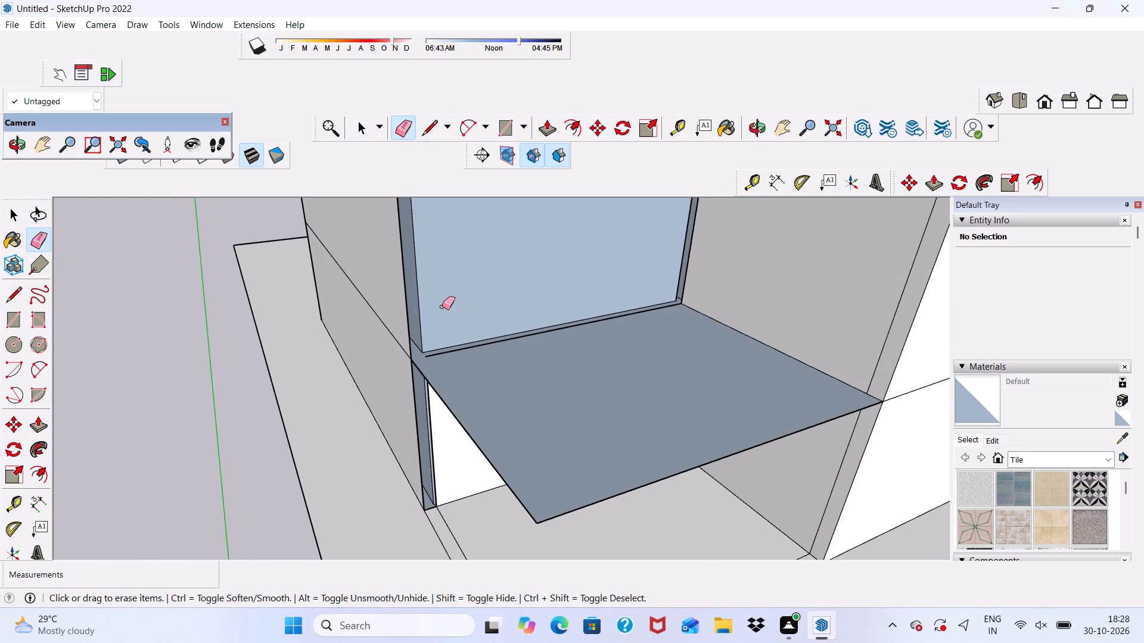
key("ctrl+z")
Erase the vertical seam edges at the wall end beside the open corner, on both the upper and lower storeys.
scroll(443, 305, "up", 5, "ctrl")
left_click_drag(409, 339, 410, 340)
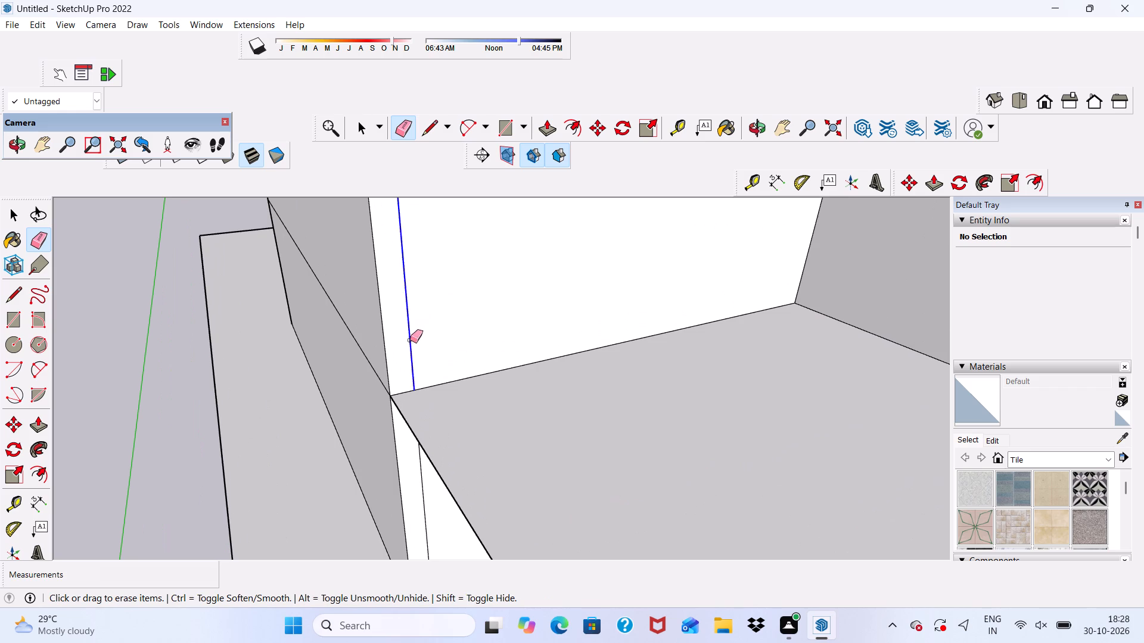
left_click_drag(410, 340, 415, 341)
scroll(422, 305, "down", 6)
middle_click_drag(414, 456, 412, 390)
scroll(419, 392, "up", 2)
left_click_drag(418, 386, 423, 397)
left_click(416, 394)
scroll(415, 389, "down", 11)
key("space")
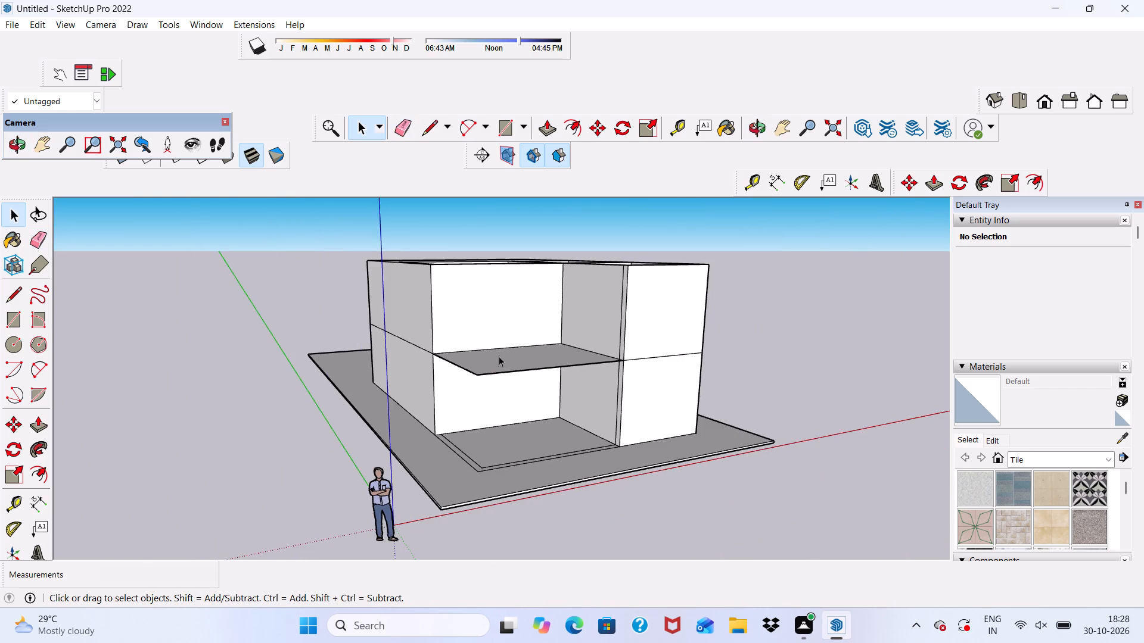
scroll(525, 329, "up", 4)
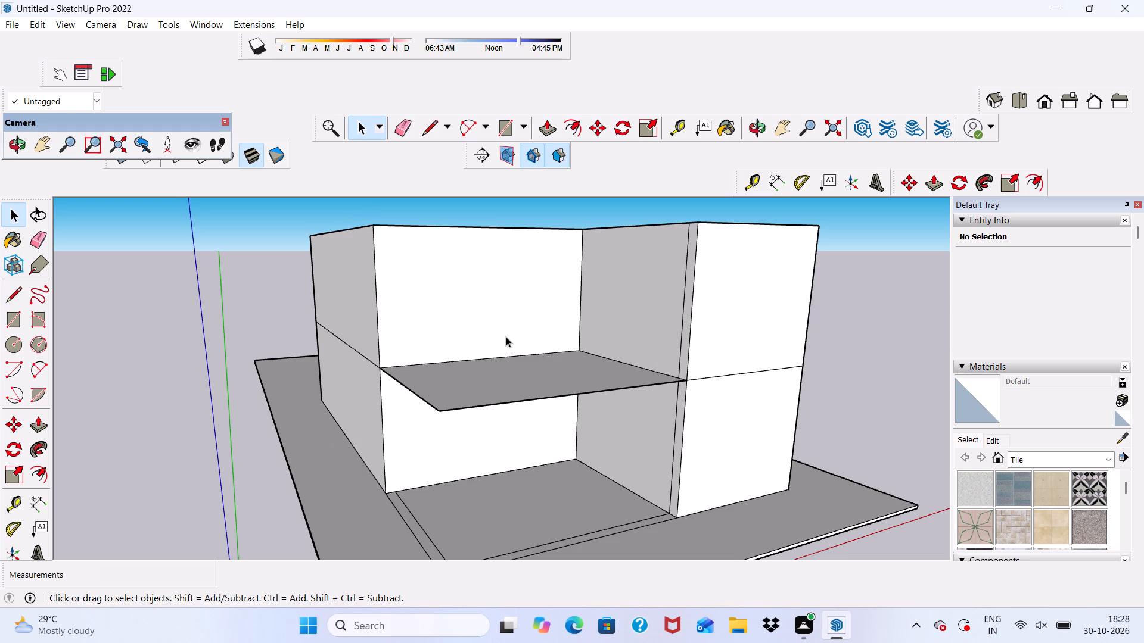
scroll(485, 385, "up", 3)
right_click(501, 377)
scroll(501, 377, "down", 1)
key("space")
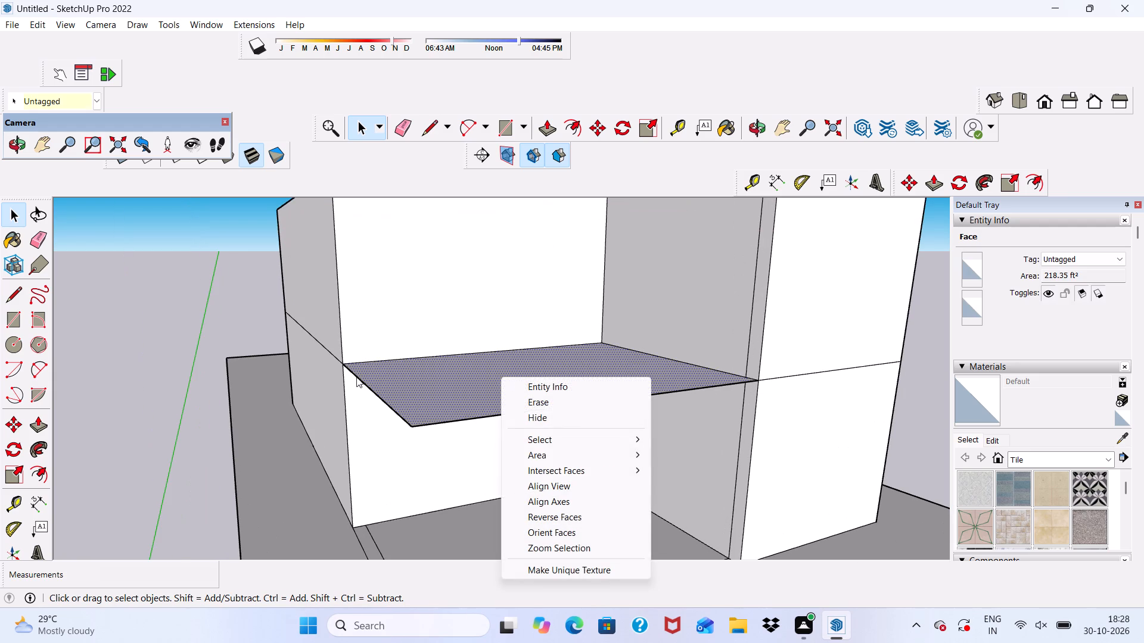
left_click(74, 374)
Push/Pull the underside of the upper floor slab over the open corner down 3".
scroll(422, 371, "down", 2)
middle_click_drag(422, 371, 387, 431)
left_click(382, 416)
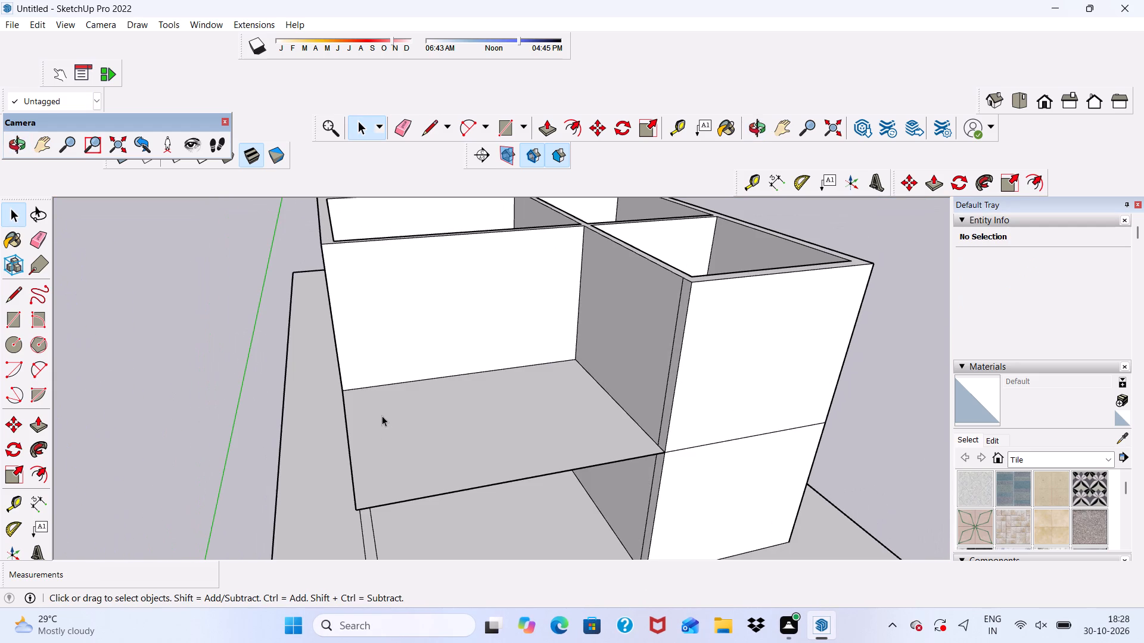
left_click(548, 130)
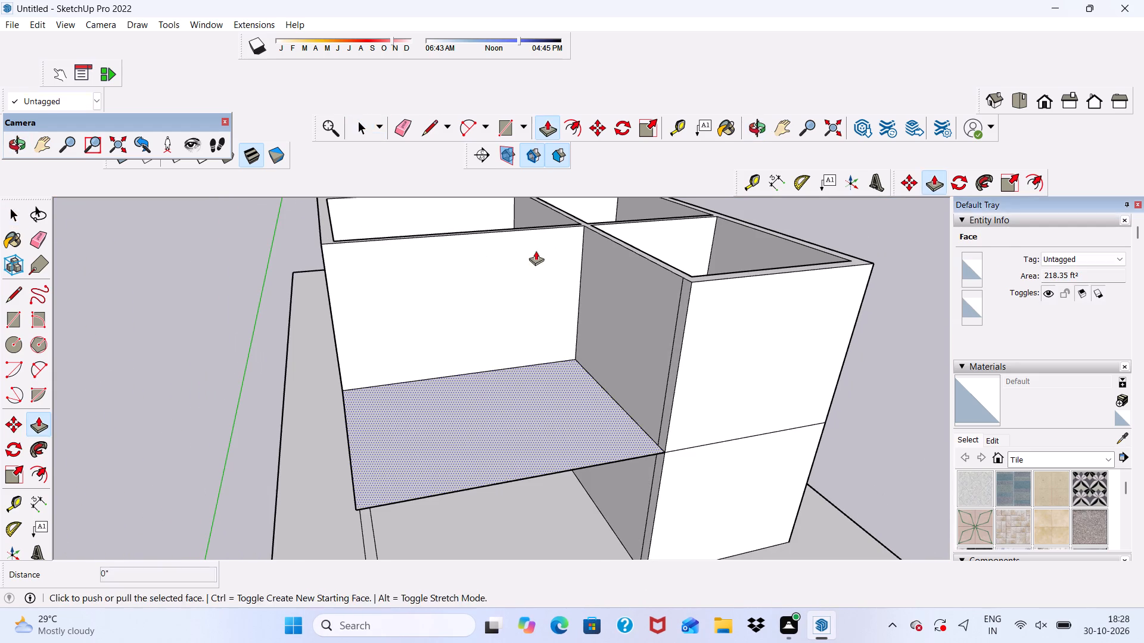
scroll(512, 387, "down", 1)
middle_click_drag(504, 411, 508, 227)
key("space")
left_click(471, 295)
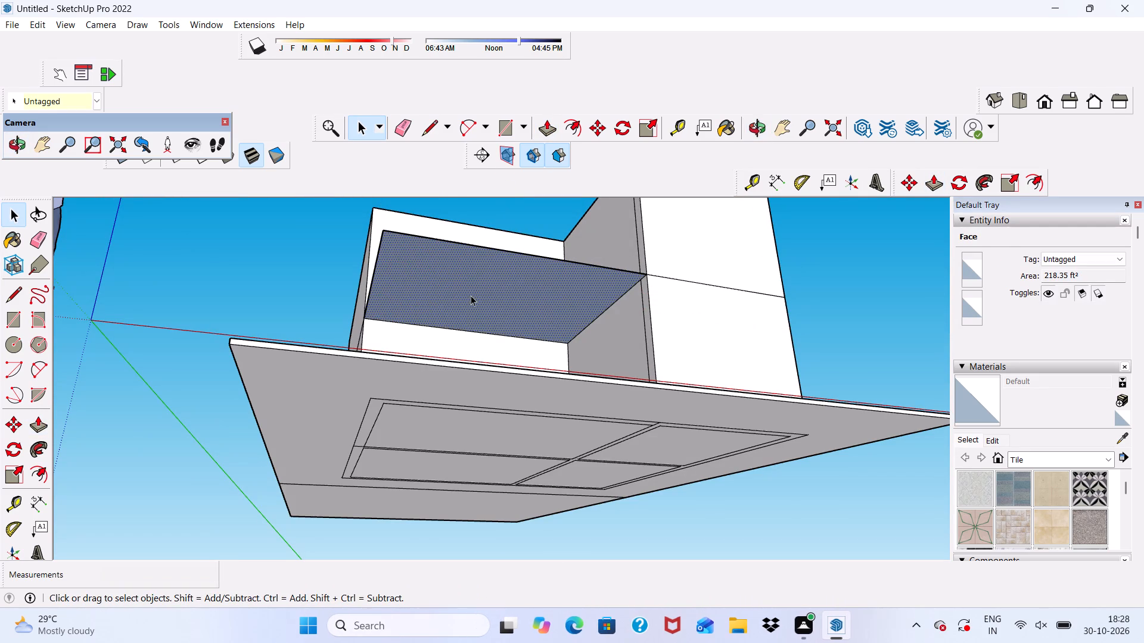
left_click(545, 119)
left_click(449, 285)
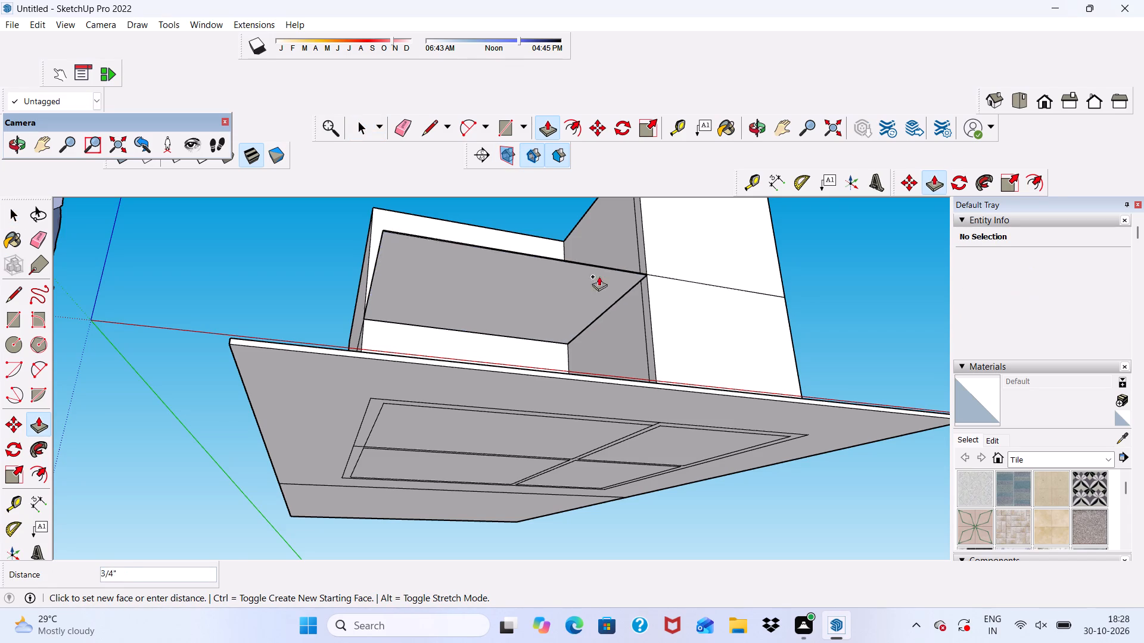
type("3\"")
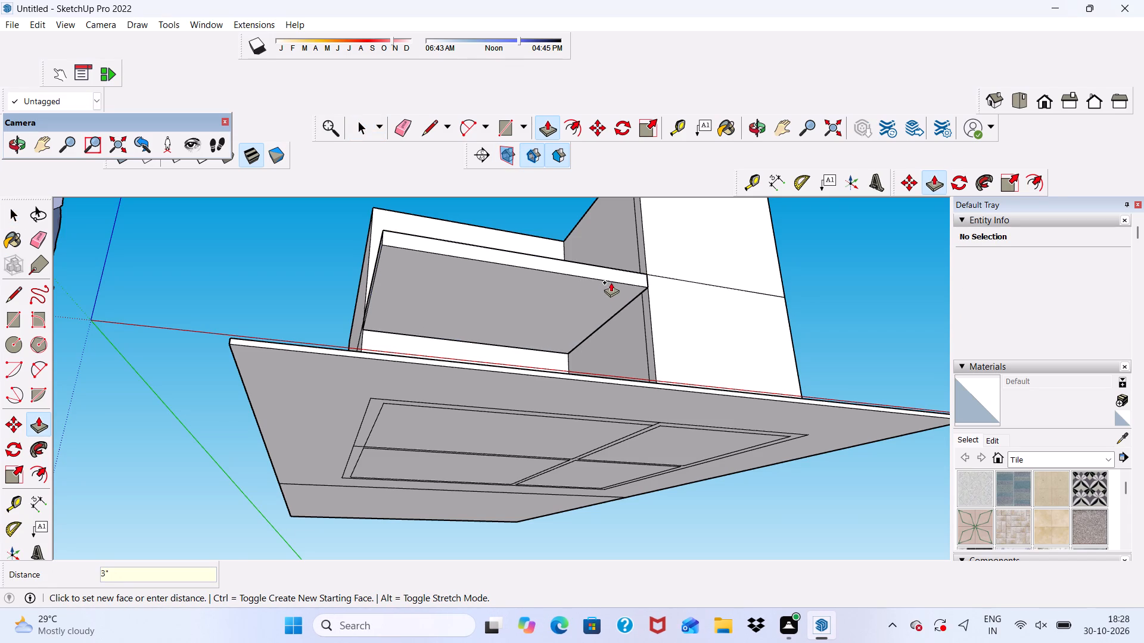
key("Return")
scroll(612, 264, "down", 1)
key("space")
Examine the thickened upper slab and the open corner area below it from several angles.
scroll(620, 271, "up", 2)
middle_click_drag(620, 271, 627, 282)
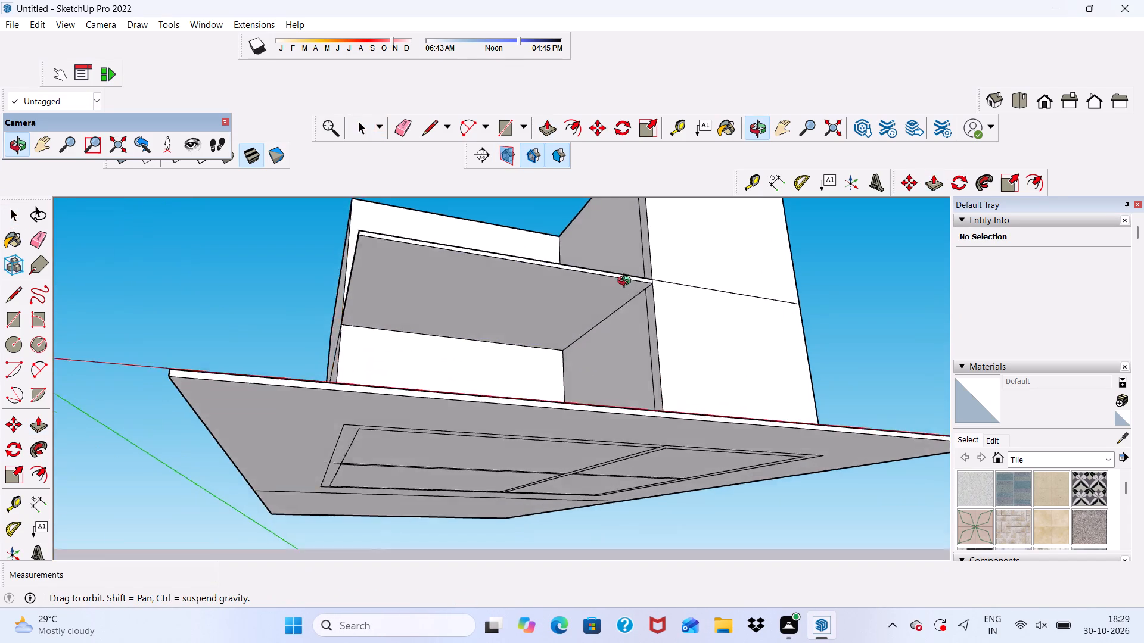
middle_click_drag(627, 282, 511, 447)
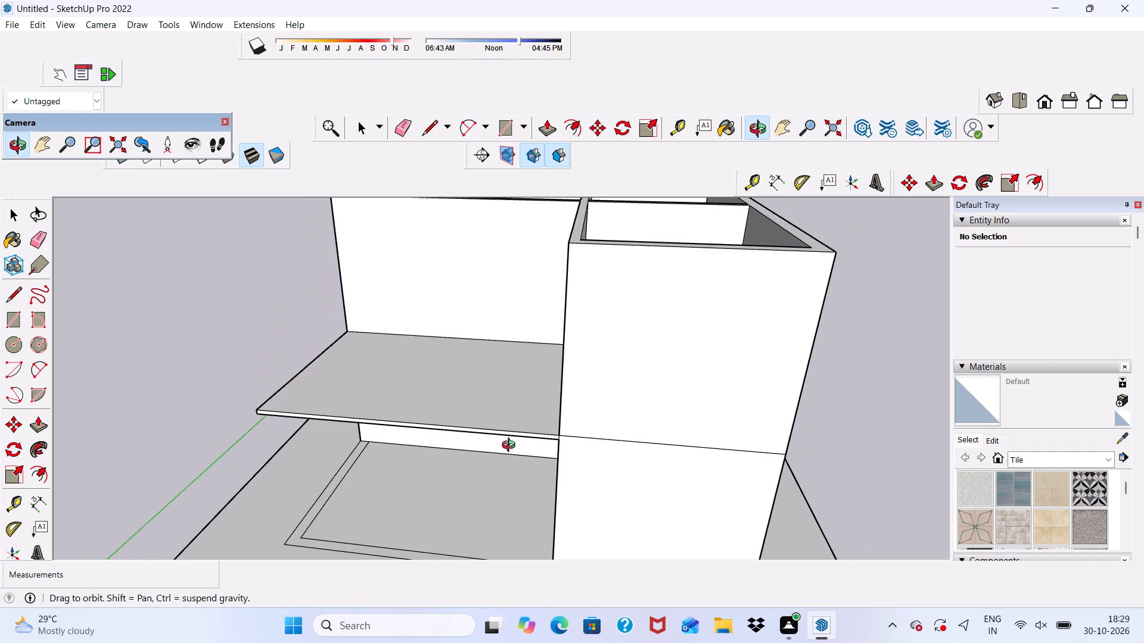
middle_click_drag(511, 447, 649, 433)
scroll(651, 437, "up", 3)
scroll(651, 437, "down", 3)
middle_click_drag(651, 439, 651, 480)
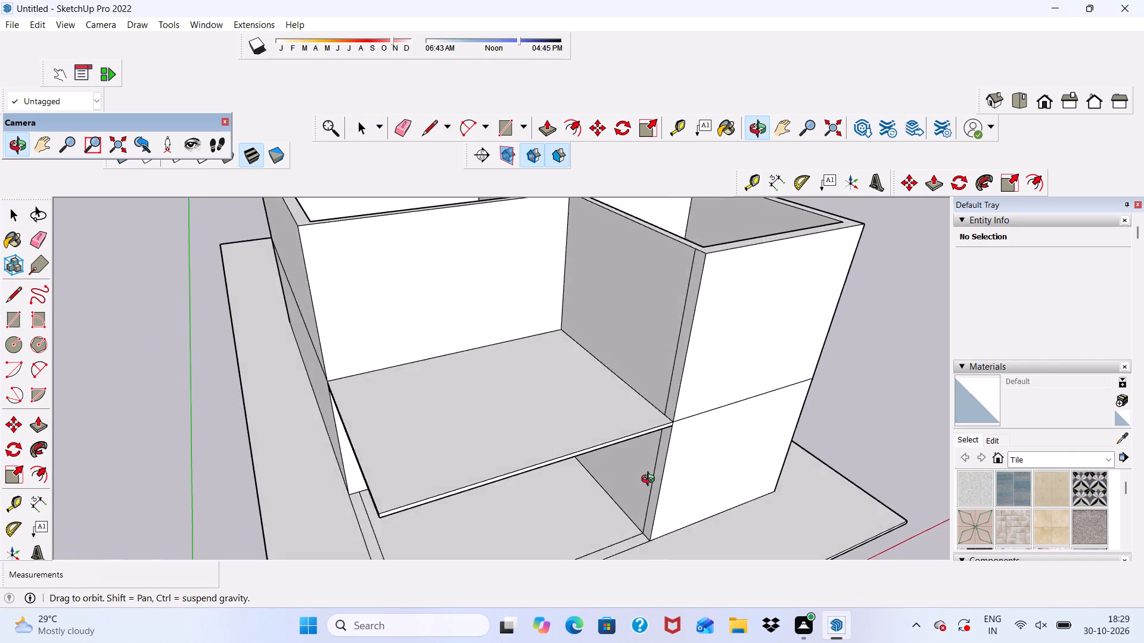
middle_click_drag(651, 480, 619, 507)
scroll(605, 477, "up", 5)
scroll(573, 261, "down", 5)
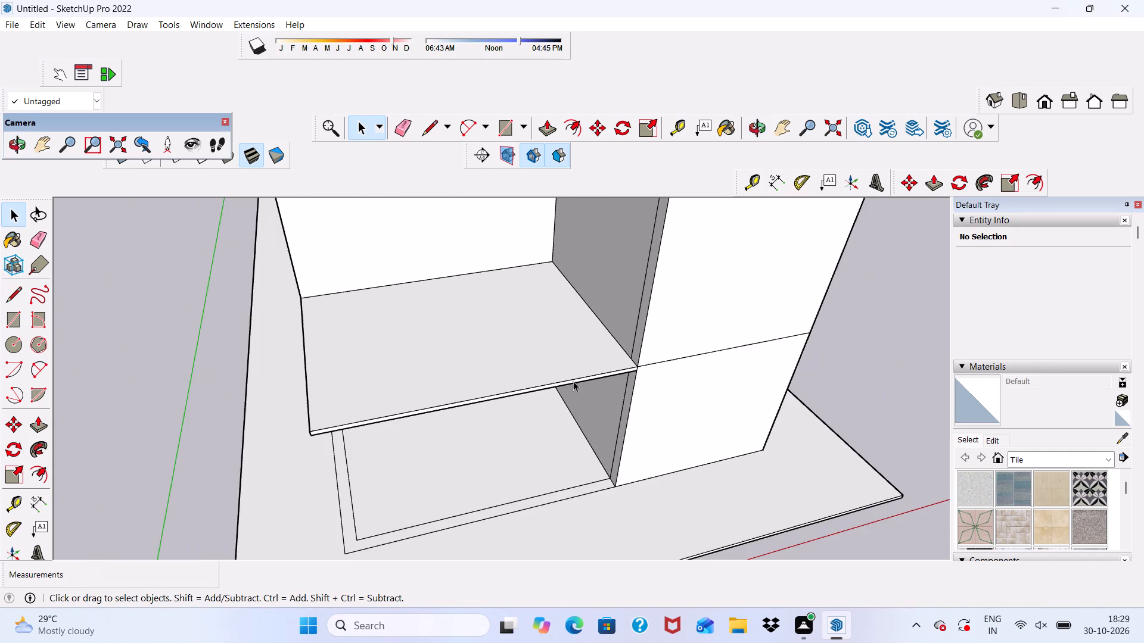
middle_click_drag(589, 389, 673, 384)
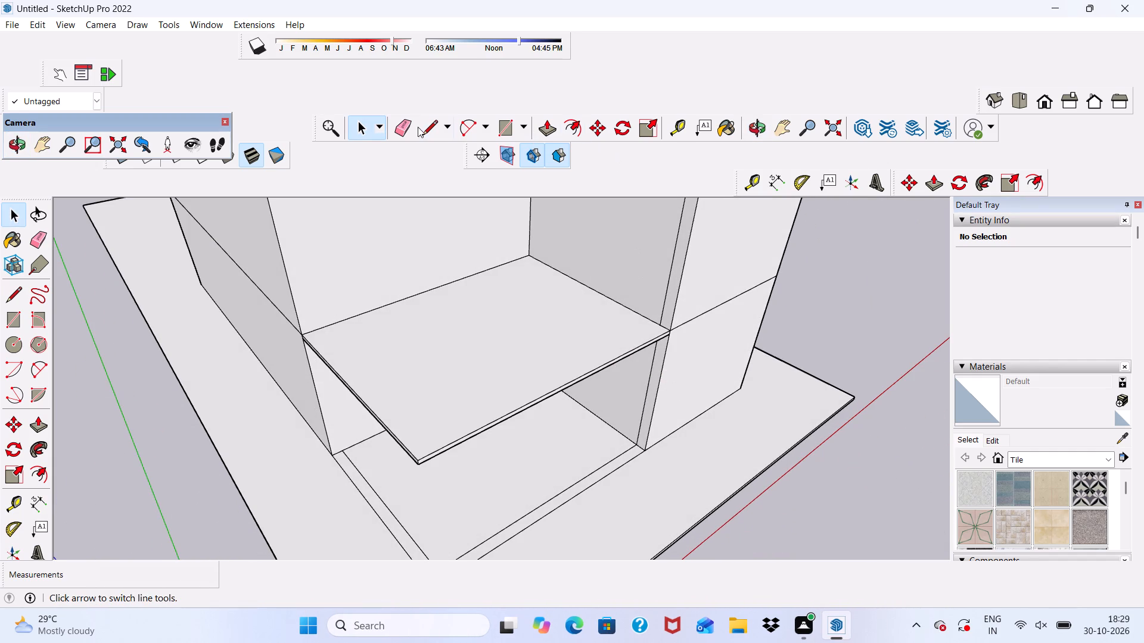
scroll(752, 382, "down", 3)
middle_click_drag(754, 450, 730, 374)
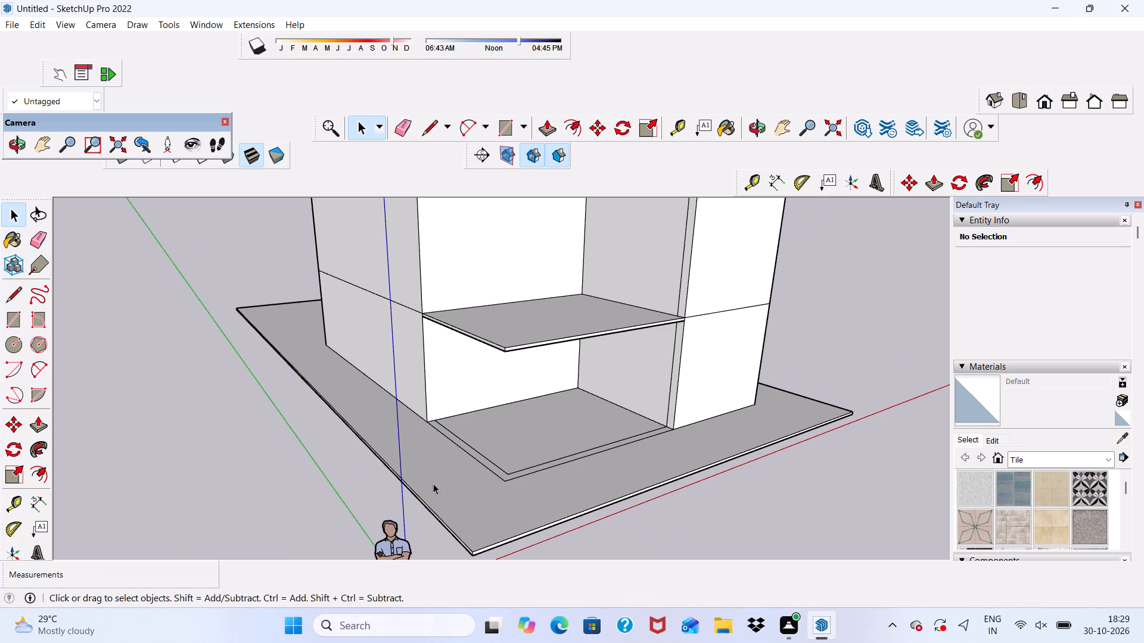
scroll(433, 483, "up", 1)
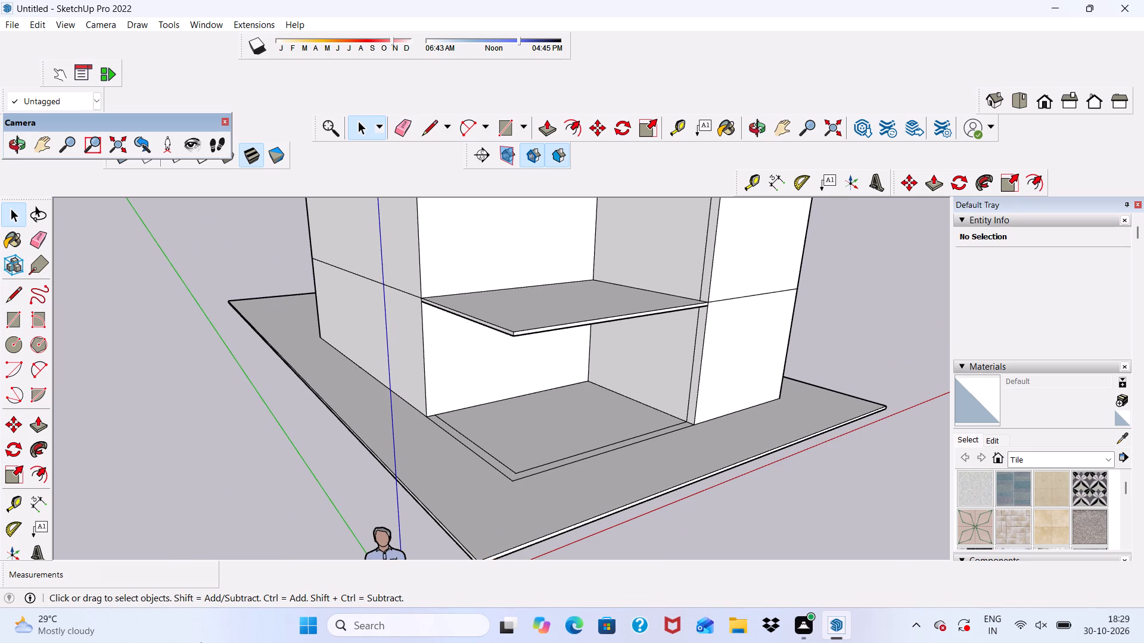
scroll(198, 642, "up", 4)
scroll(198, 642, "down", 5)
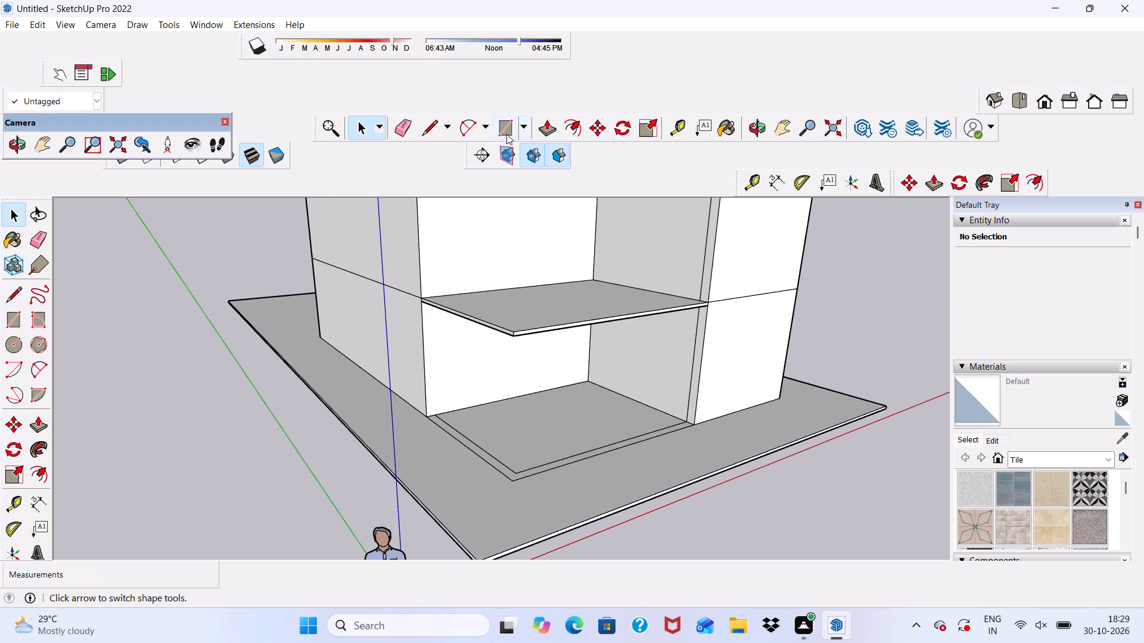
Draw a rectangle about 2' 4" by 9" between the two wall outline lines along the open corner's front edge.
left_click(507, 134)
scroll(600, 460, "down", 3)
middle_click_drag(608, 538, 566, 547)
scroll(559, 544, "up", 7)
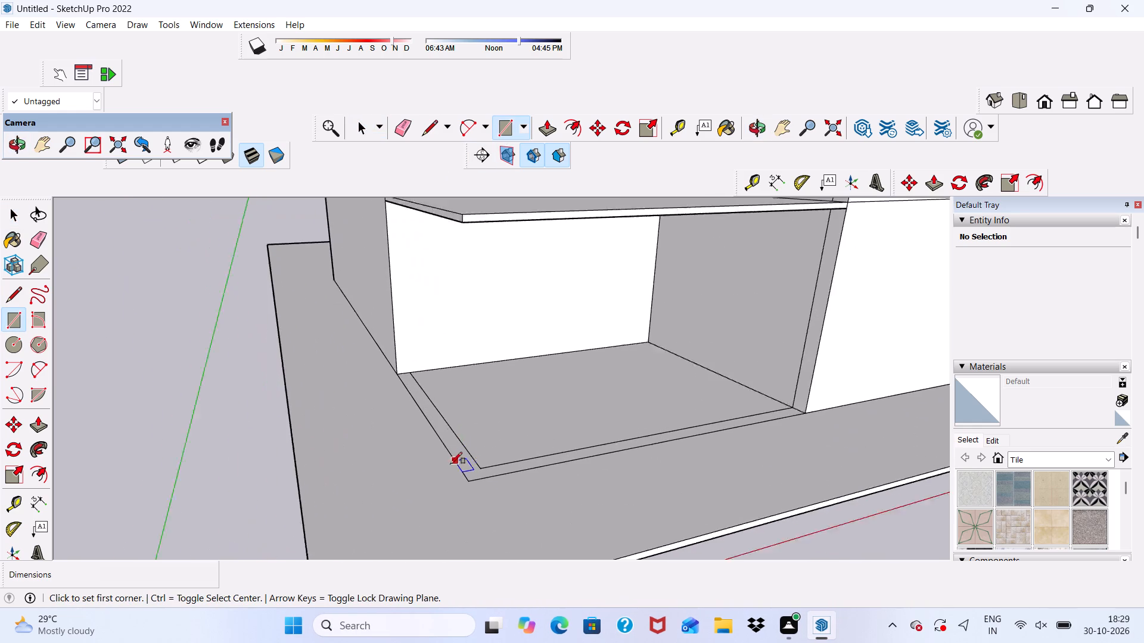
scroll(450, 464, "up", 6)
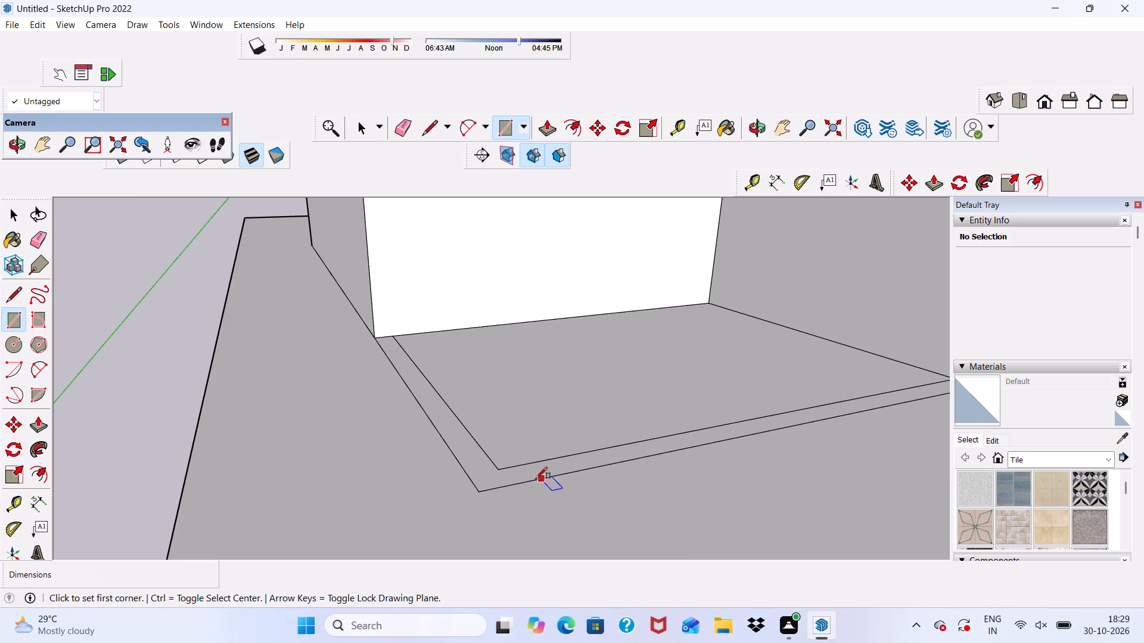
scroll(425, 443, "down", 10)
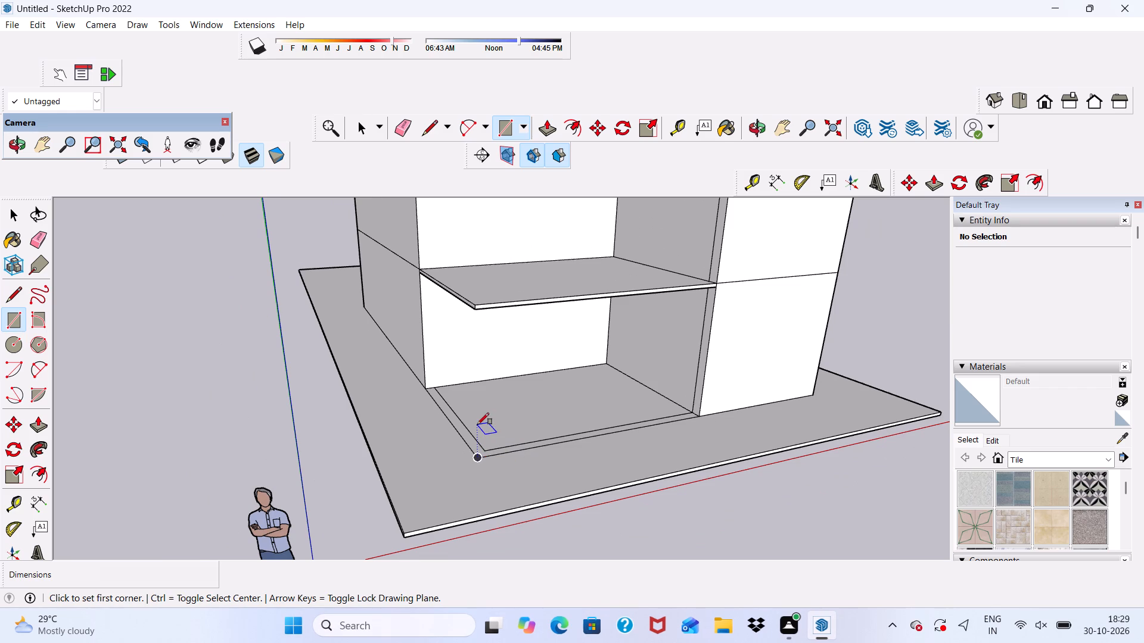
scroll(477, 424, "down", 3)
scroll(513, 470, "up", 6)
scroll(443, 411, "up", 4)
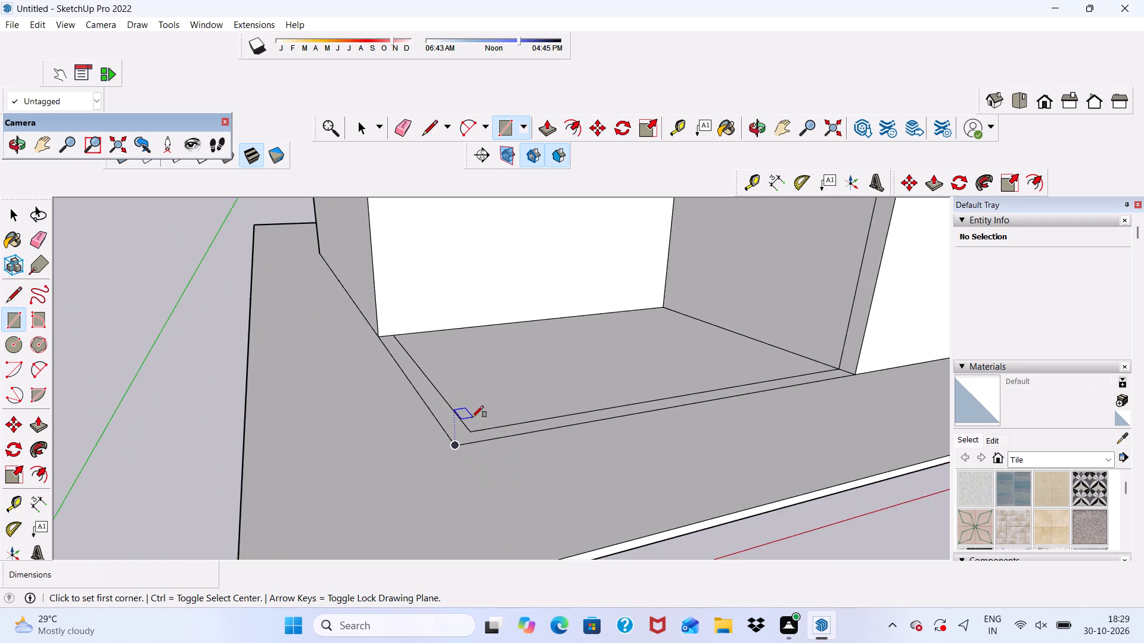
scroll(493, 429, "up", 3)
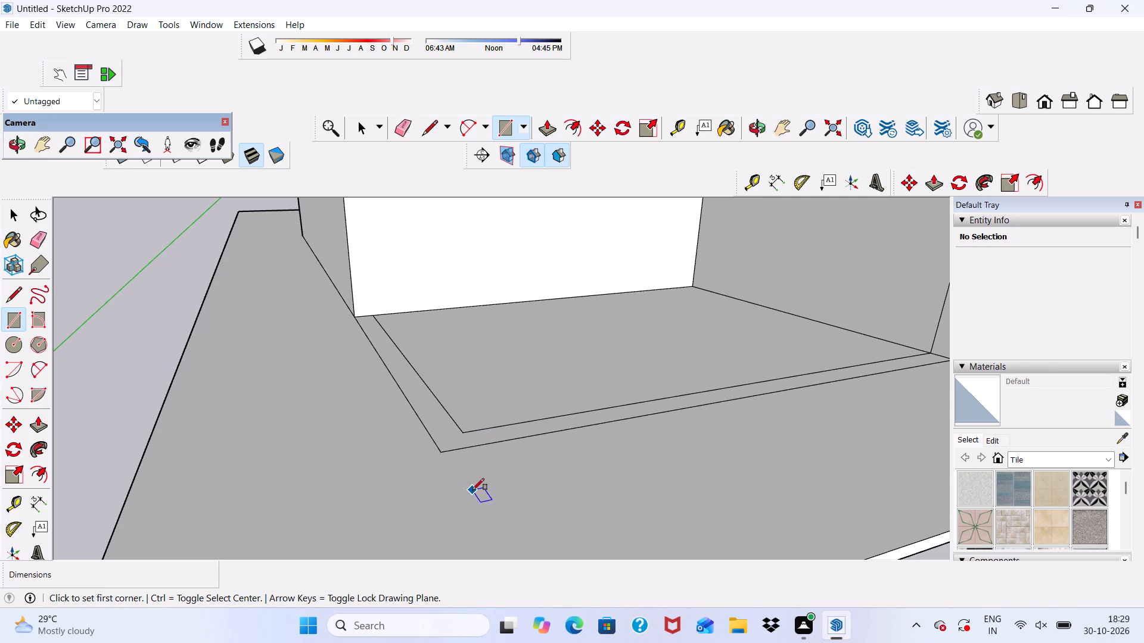
scroll(538, 424, "up", 3)
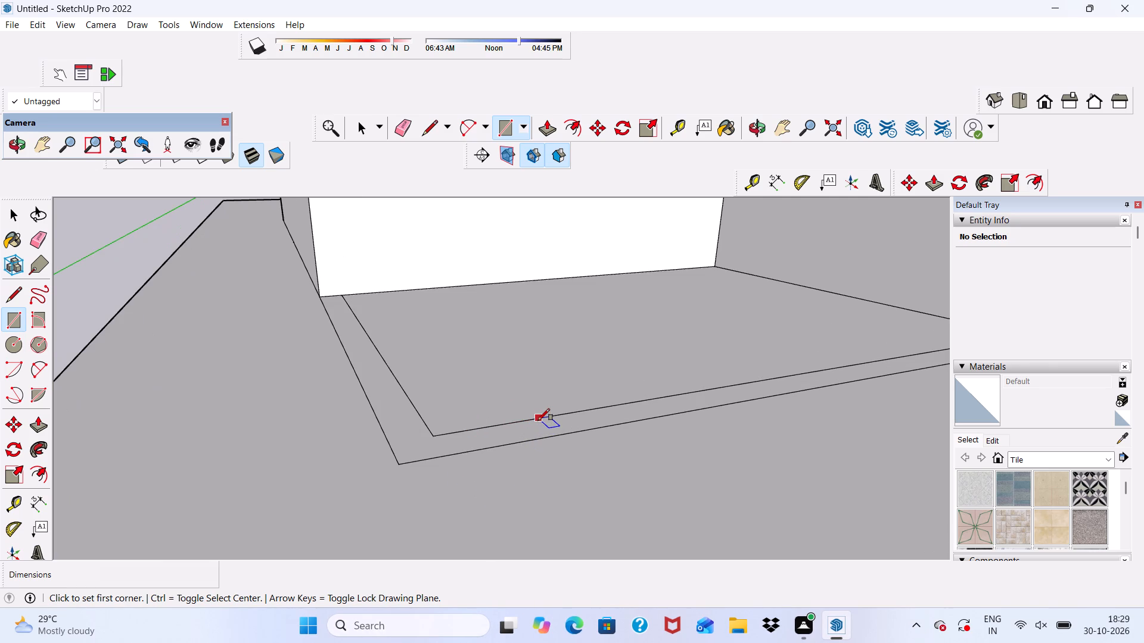
left_click(538, 420)
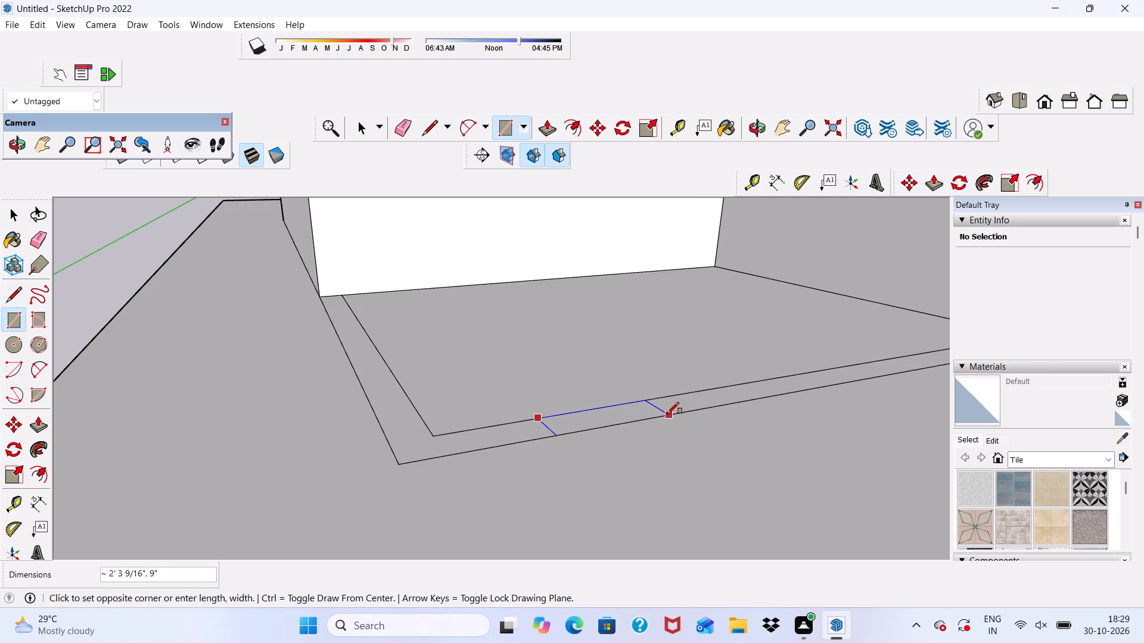
left_click(667, 414)
key("space")
Push/Pull the small rectangle on the open corner's front wall strip up about 14' 10" as a column past the upper slab.
scroll(613, 403, "up", 3)
left_click(592, 431)
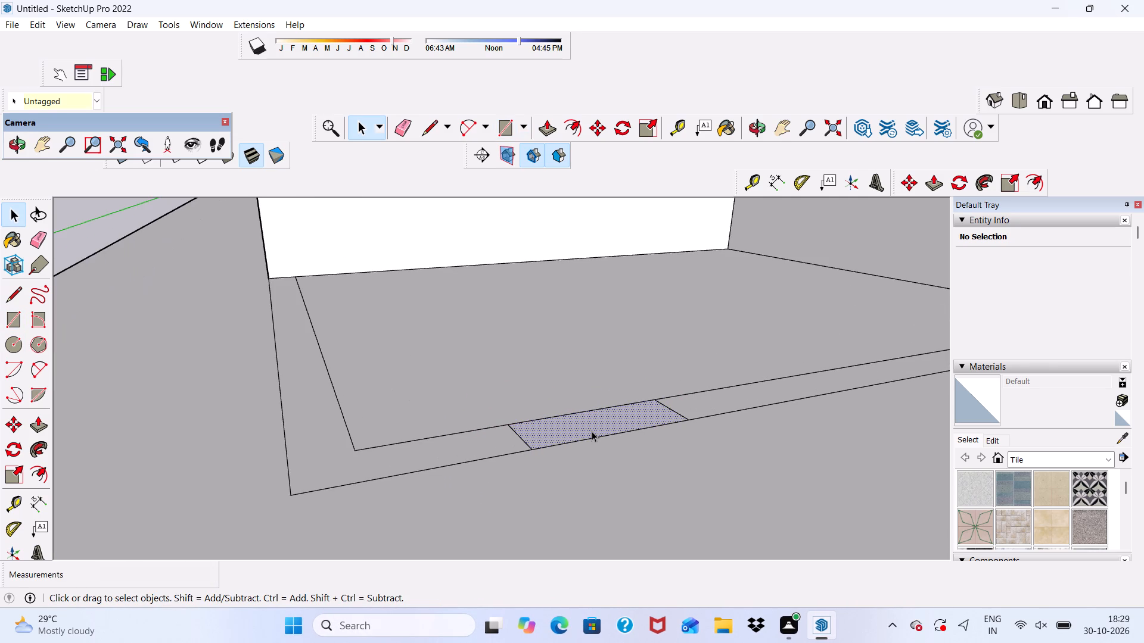
left_click(544, 126)
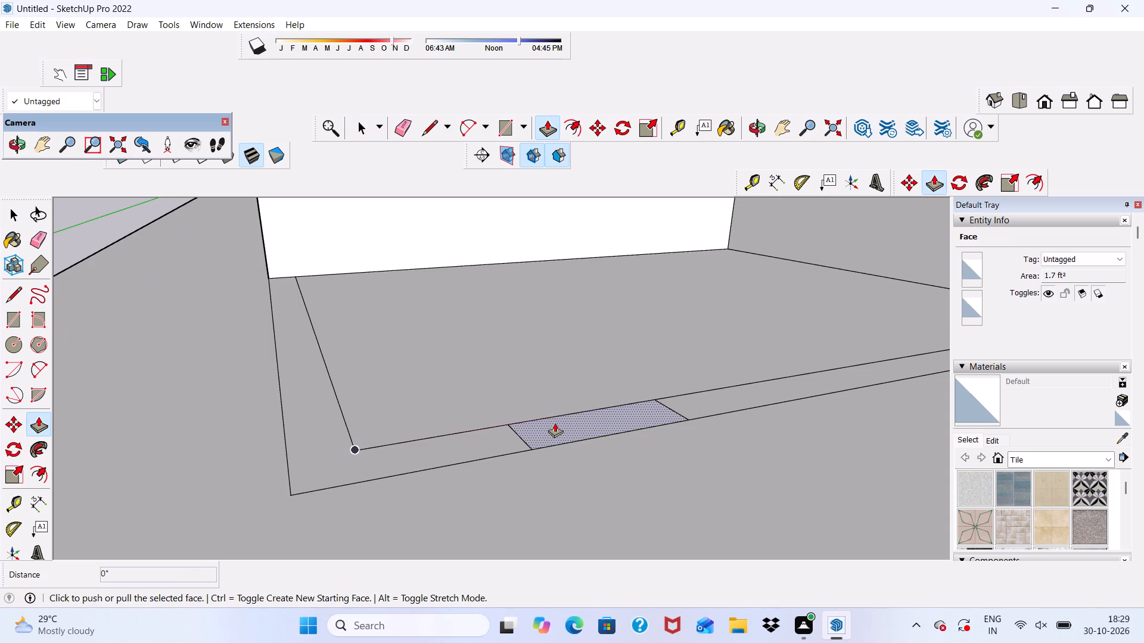
scroll(552, 425, "up", 2)
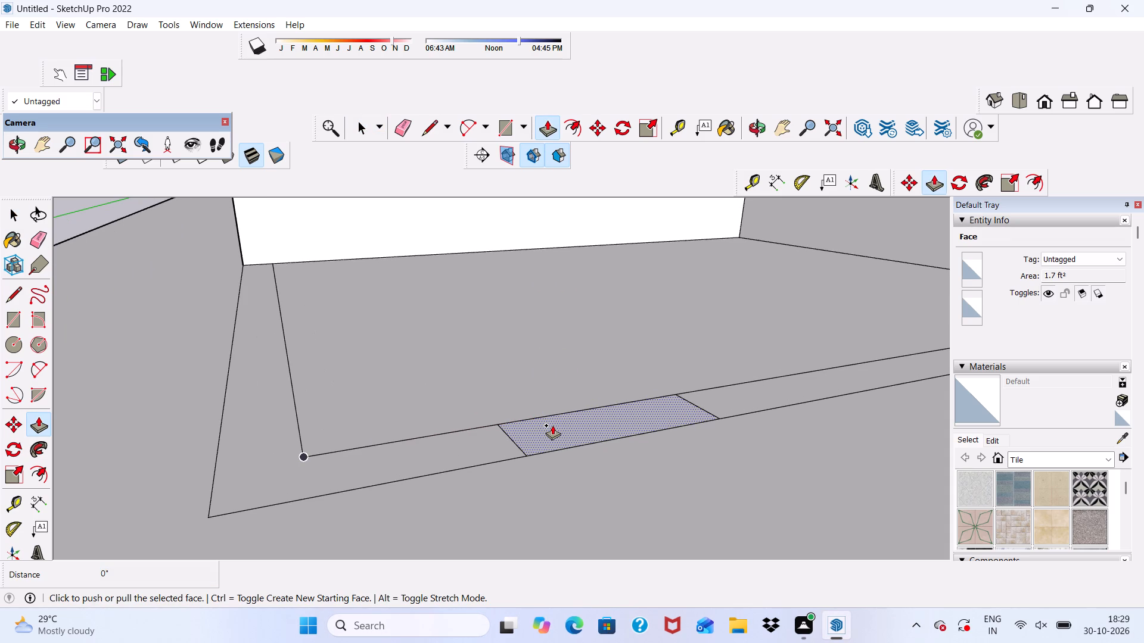
left_click(552, 425)
scroll(531, 347, "down", 20)
middle_click_drag(540, 309, 540, 271)
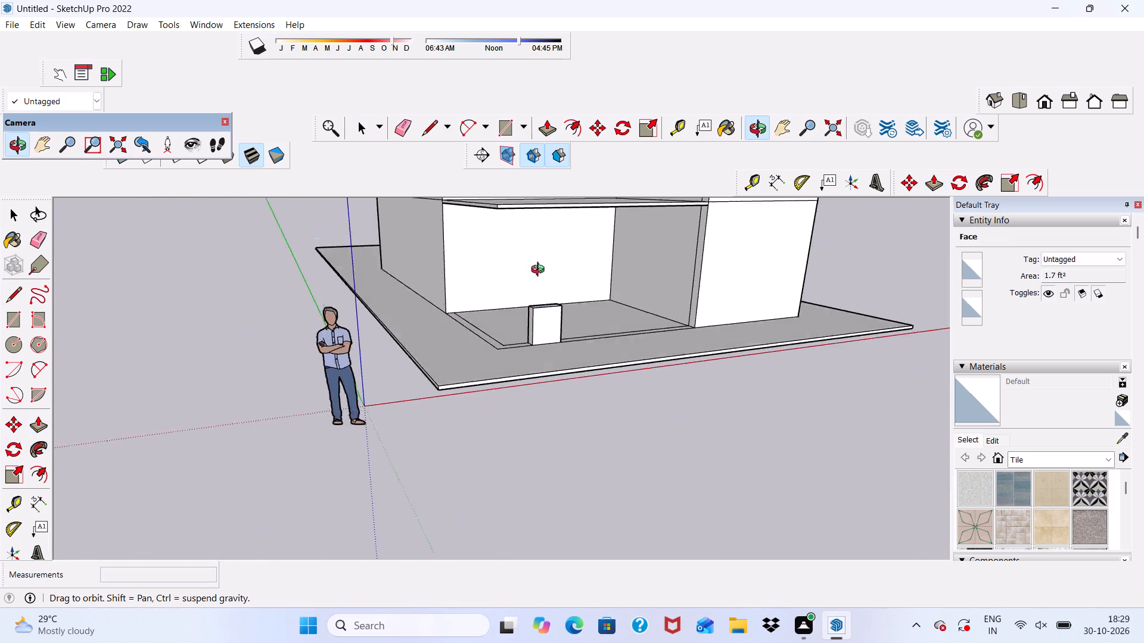
middle_click_drag(540, 271, 498, 363)
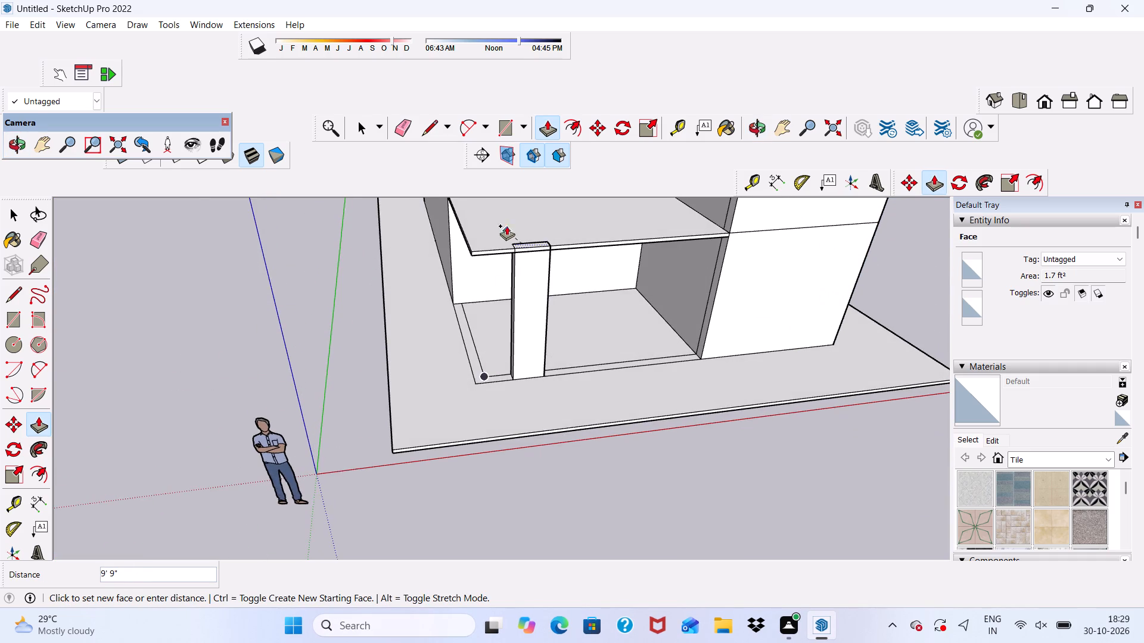
scroll(506, 224, "up", 4)
scroll(494, 227, "down", 3)
scroll(496, 220, "up", 4)
scroll(456, 296, "down", 12)
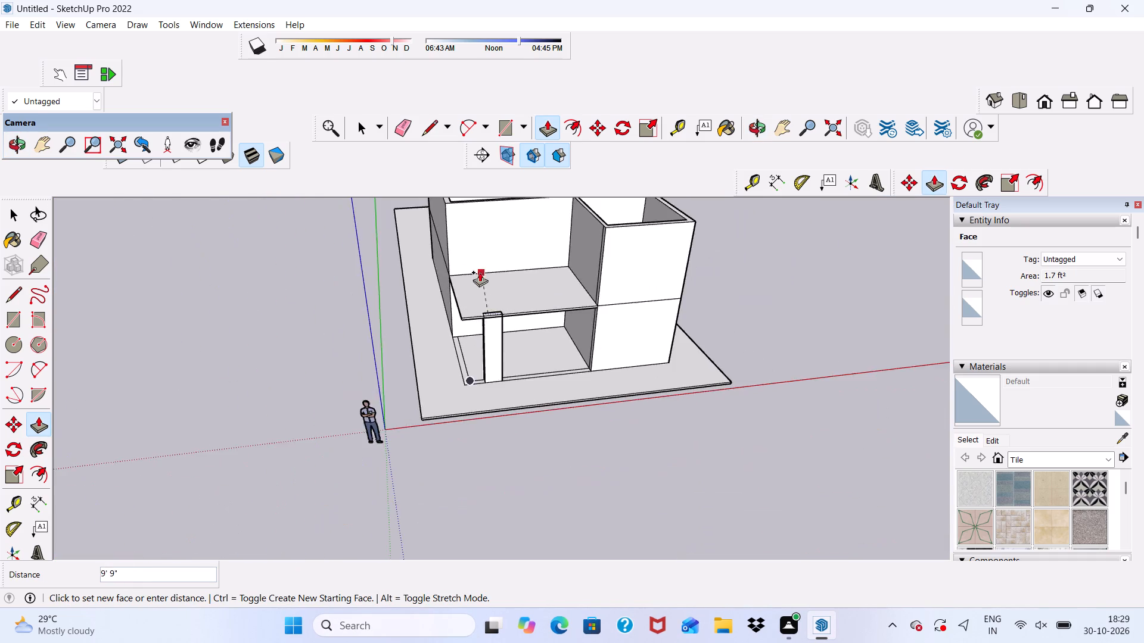
scroll(480, 272, "down", 3)
scroll(501, 233, "up", 4)
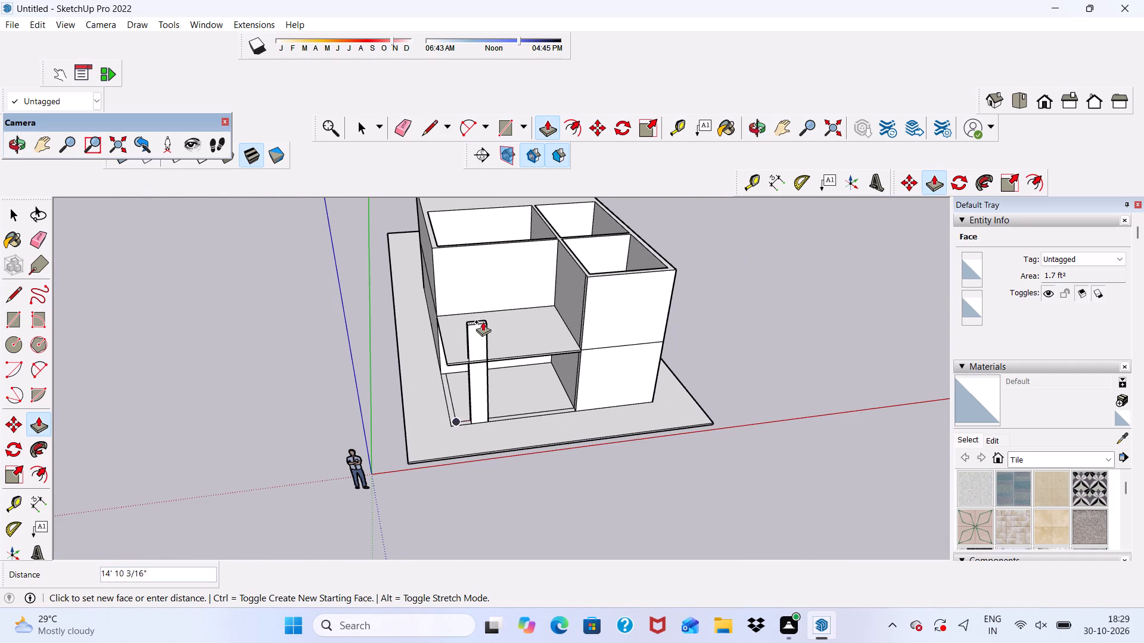
scroll(483, 329, "up", 4)
left_click(484, 330)
key("space")
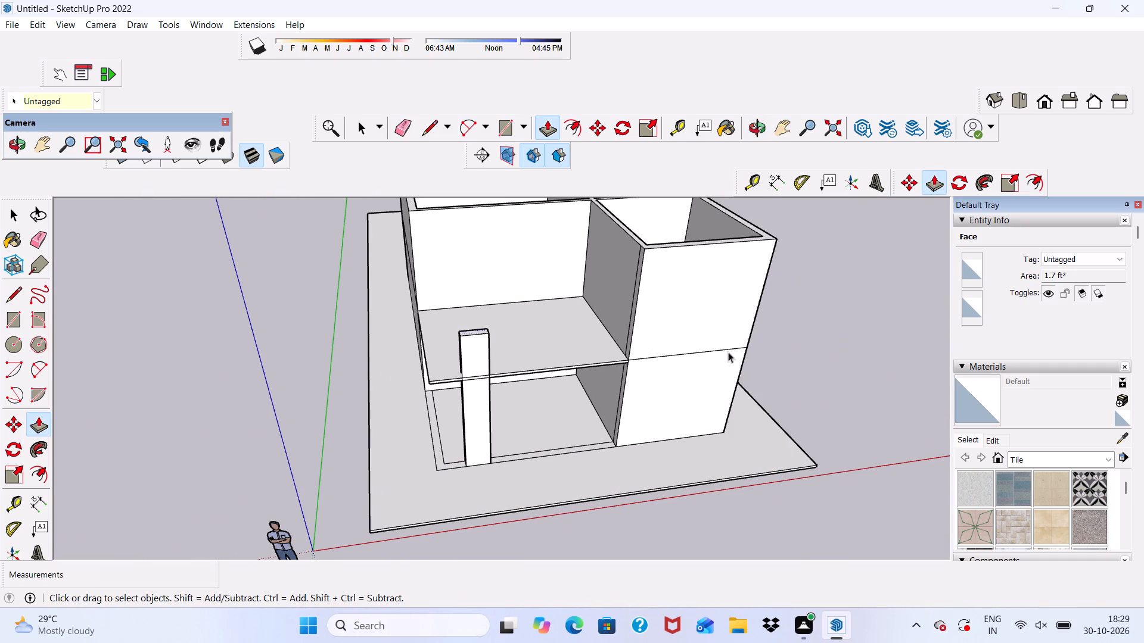
left_click(875, 347)
Draw a rectangle about 28' 1" by 25' 10" over the wall tops, from the back room's inner corner to the front wall's outer edge.
scroll(515, 352, "down", 12)
scroll(480, 173, "up", 6)
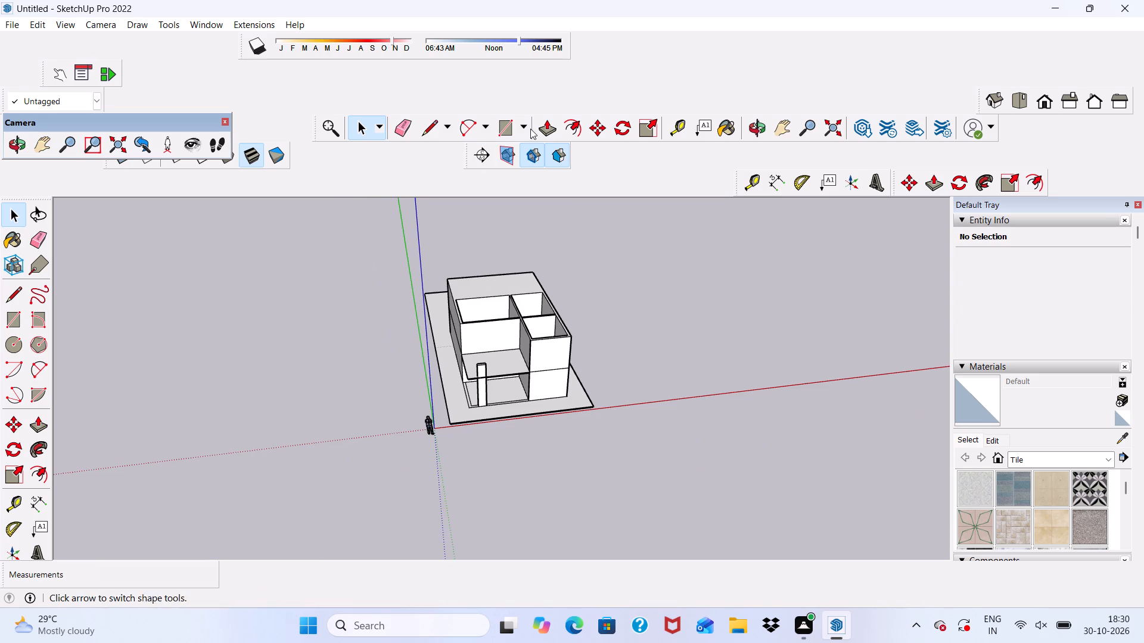
scroll(530, 129, "up", 4)
left_click(495, 128)
scroll(448, 252, "up", 14)
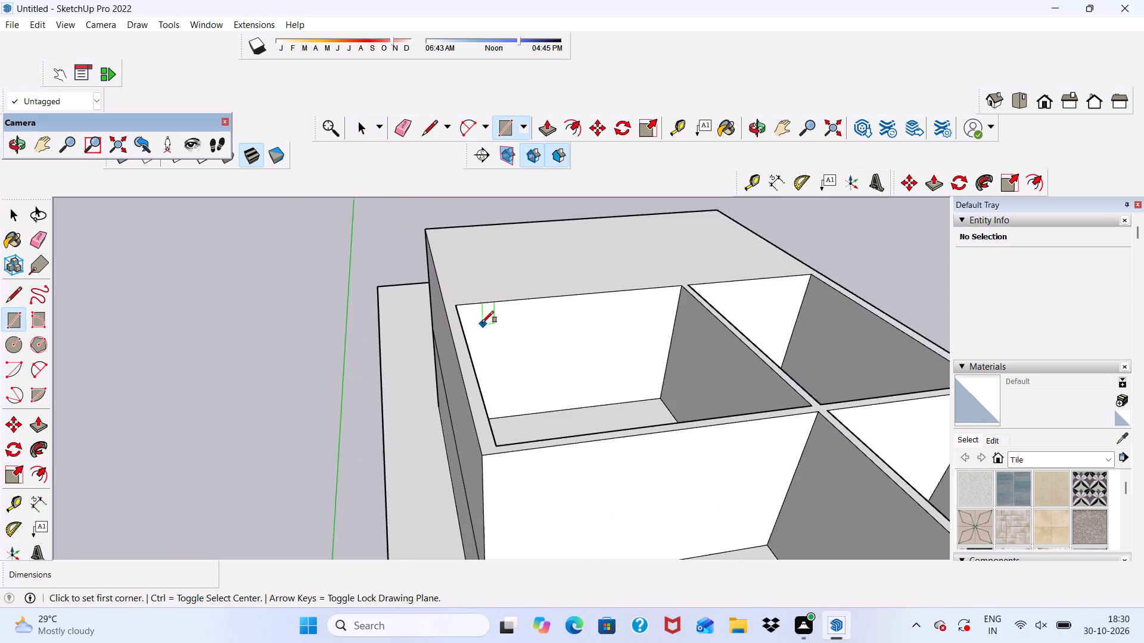
scroll(482, 323, "up", 5)
scroll(431, 299, "down", 3)
scroll(468, 323, "up", 6)
left_click(443, 291)
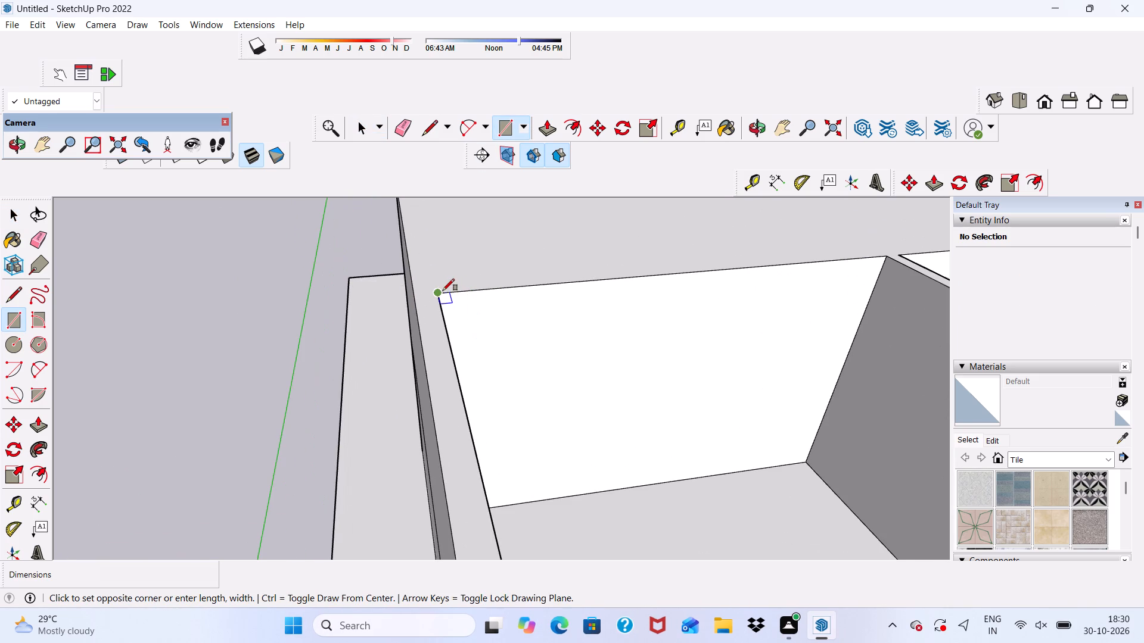
scroll(403, 340, "down", 4)
scroll(617, 273, "down", 5)
scroll(840, 473, "up", 4)
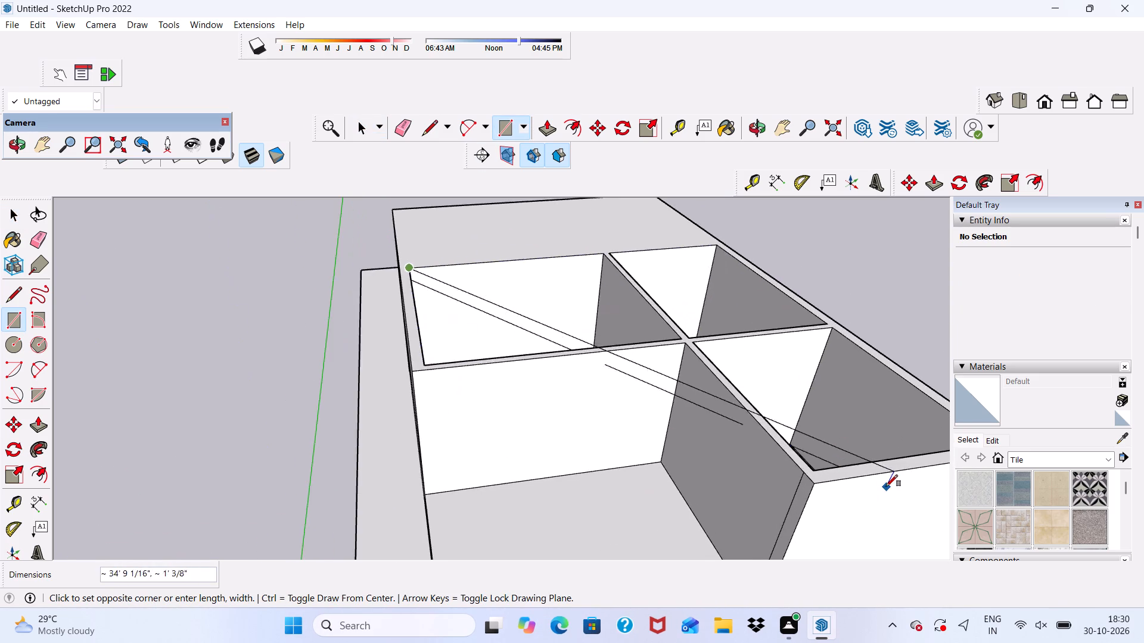
scroll(587, 442, "down", 6)
scroll(737, 483, "up", 4)
scroll(771, 441, "up", 7)
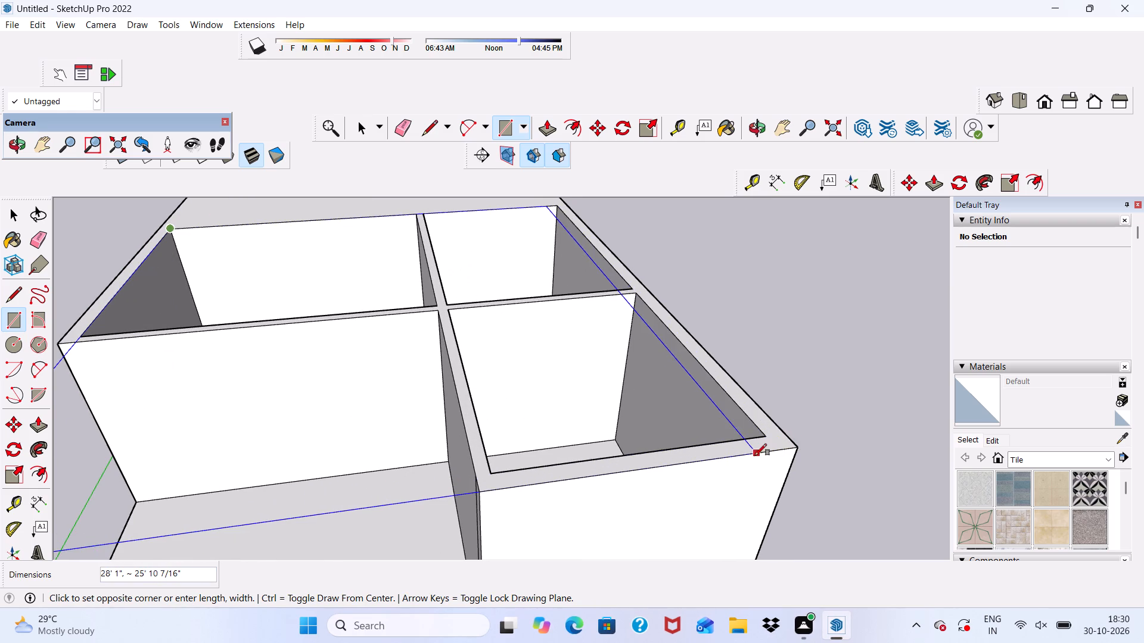
left_click(755, 455)
scroll(677, 436, "down", 5)
middle_click_drag(661, 477, 527, 505)
key("space")
scroll(548, 453, "down", 3)
middle_click_drag(548, 452, 792, 414)
middle_click_drag(753, 455, 738, 489)
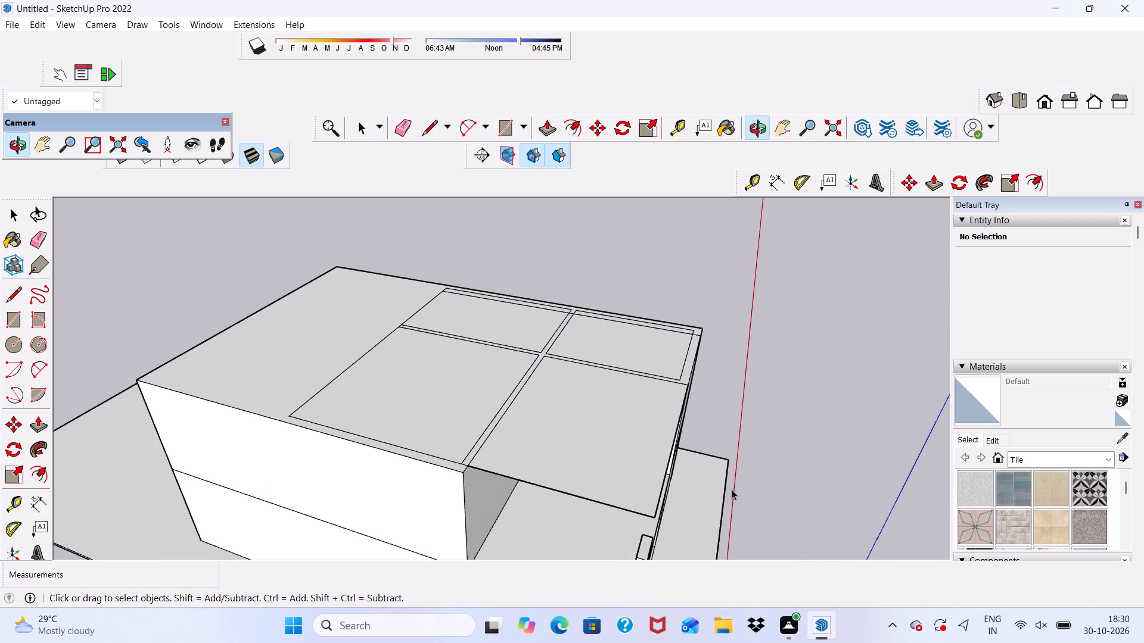
Push/Pull the large roof face surrounding the room outlines up 3" to start the roof slab.
left_click(281, 346)
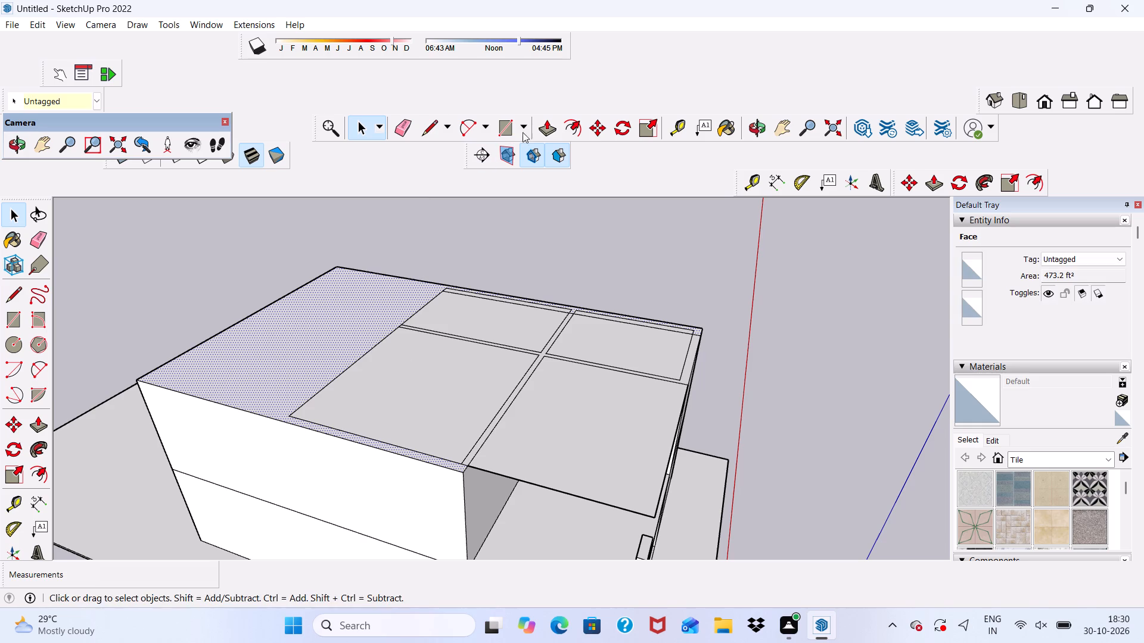
left_click(552, 123)
left_click(235, 369)
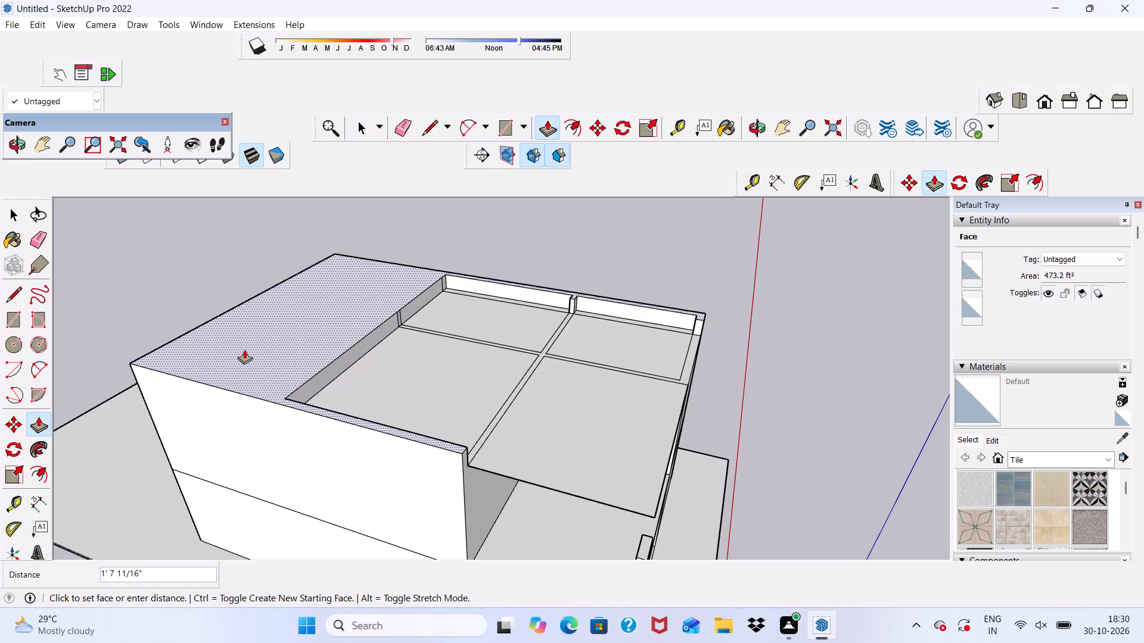
key("3")
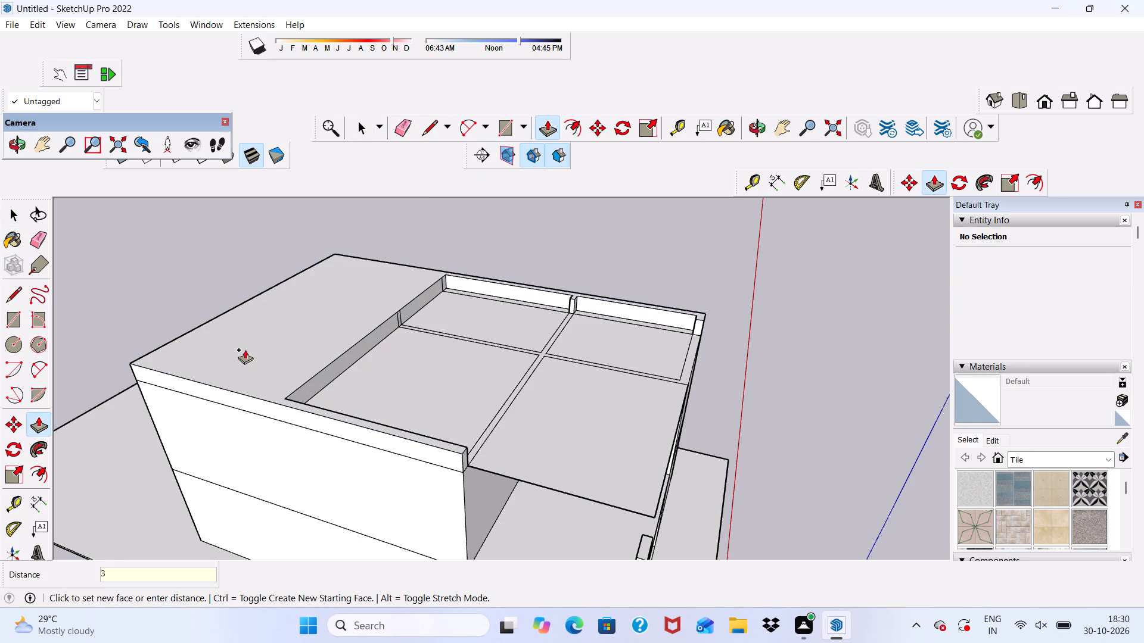
key("shift+quotedbl")
key("Return")
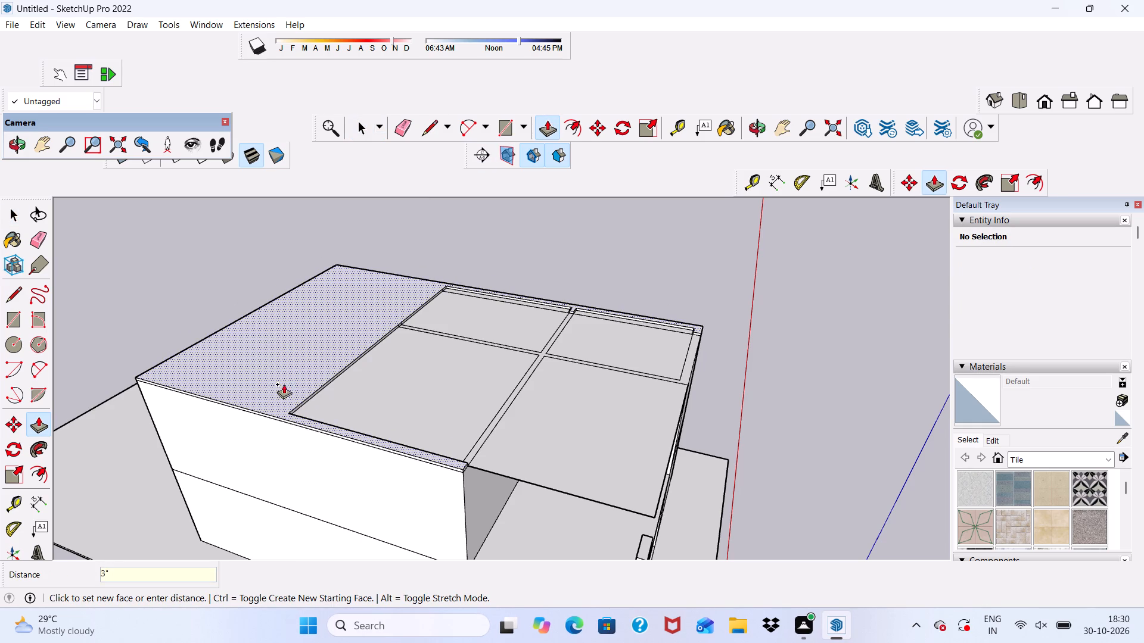
Push/Pull the raised roof slab's inner edge face about 15' 4" over the large room, up to the open corner.
scroll(322, 406, "up", 4)
scroll(272, 395, "up", 12)
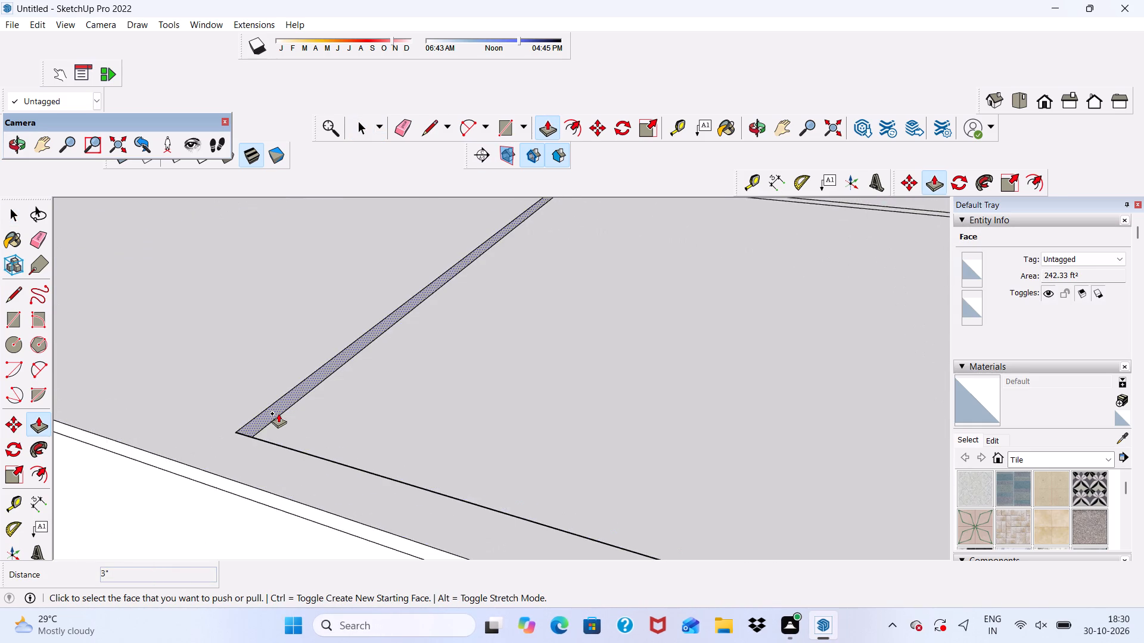
scroll(278, 413, "up", 3)
left_click(278, 413)
scroll(325, 433, "down", 5)
scroll(212, 332, "down", 6)
scroll(266, 304, "down", 6)
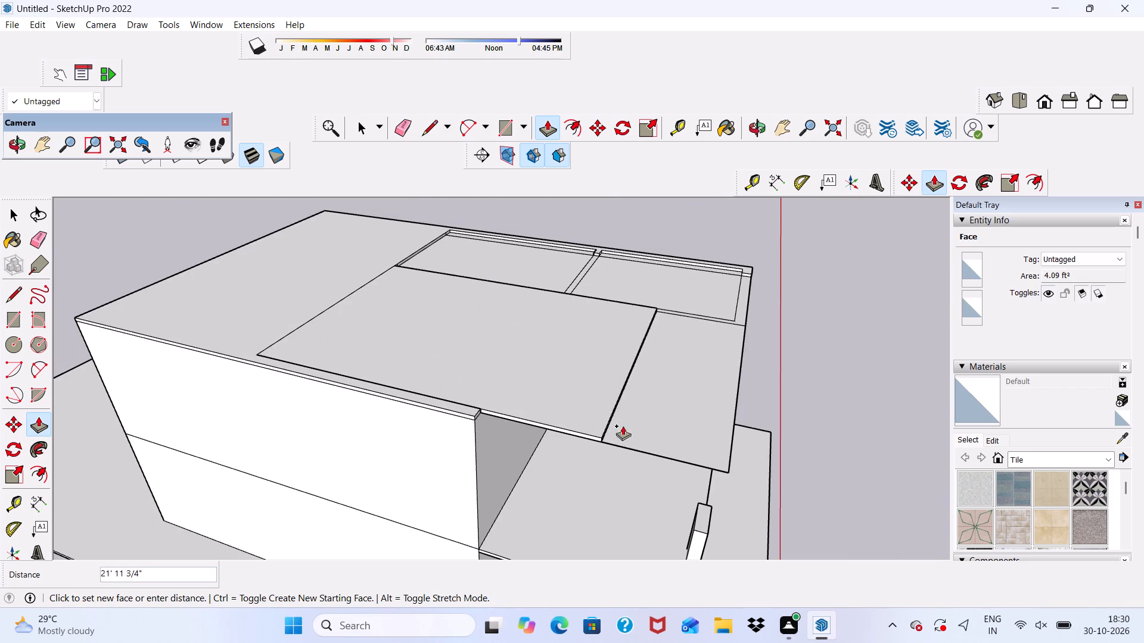
scroll(718, 446, "up", 6)
scroll(412, 402, "up", 3)
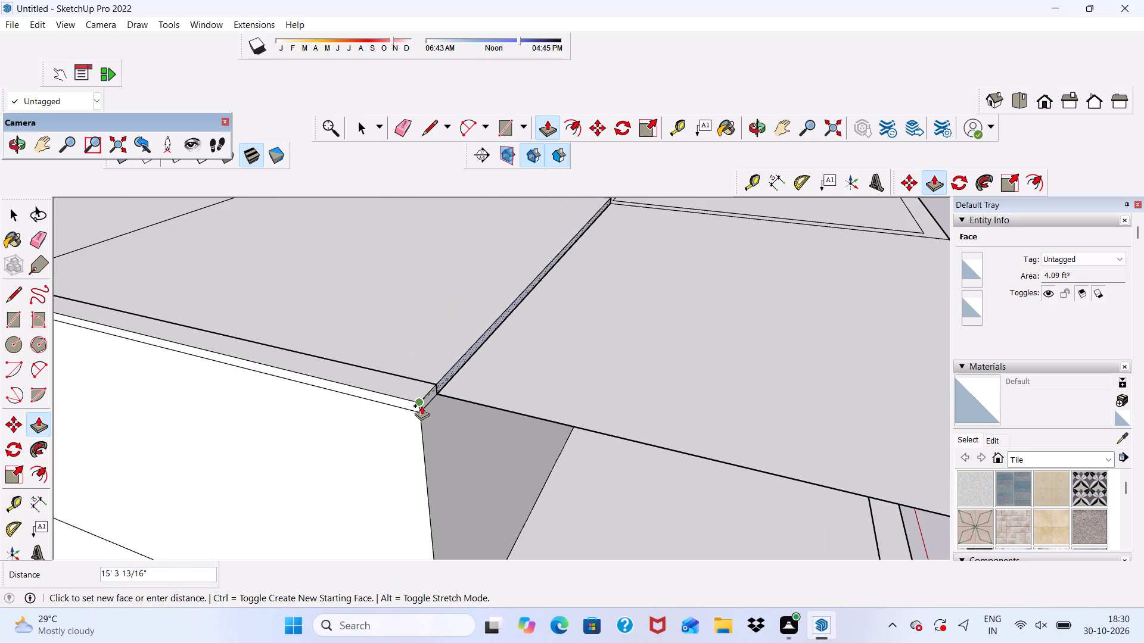
left_click(421, 405)
Push/Pull the roof slab's edge face about 12' 9" over the open corner to its front edge.
scroll(434, 382, "down", 5)
scroll(524, 400, "down", 1)
middle_click_drag(524, 400, 179, 432)
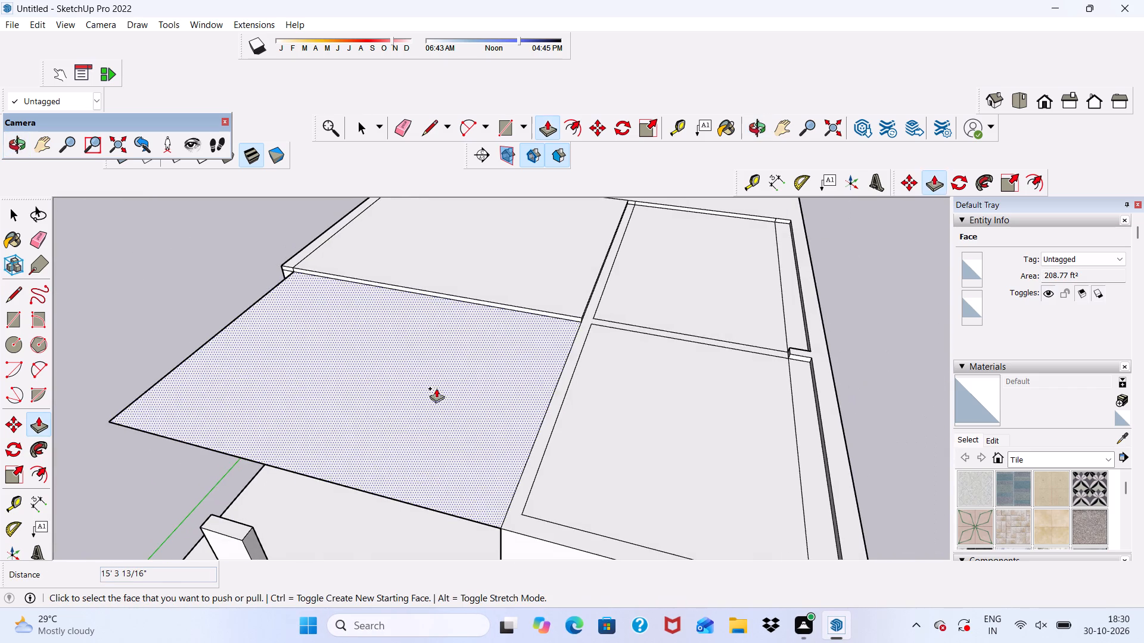
scroll(679, 177, "up", 10)
scroll(503, 375, "down", 1)
scroll(496, 385, "up", 4)
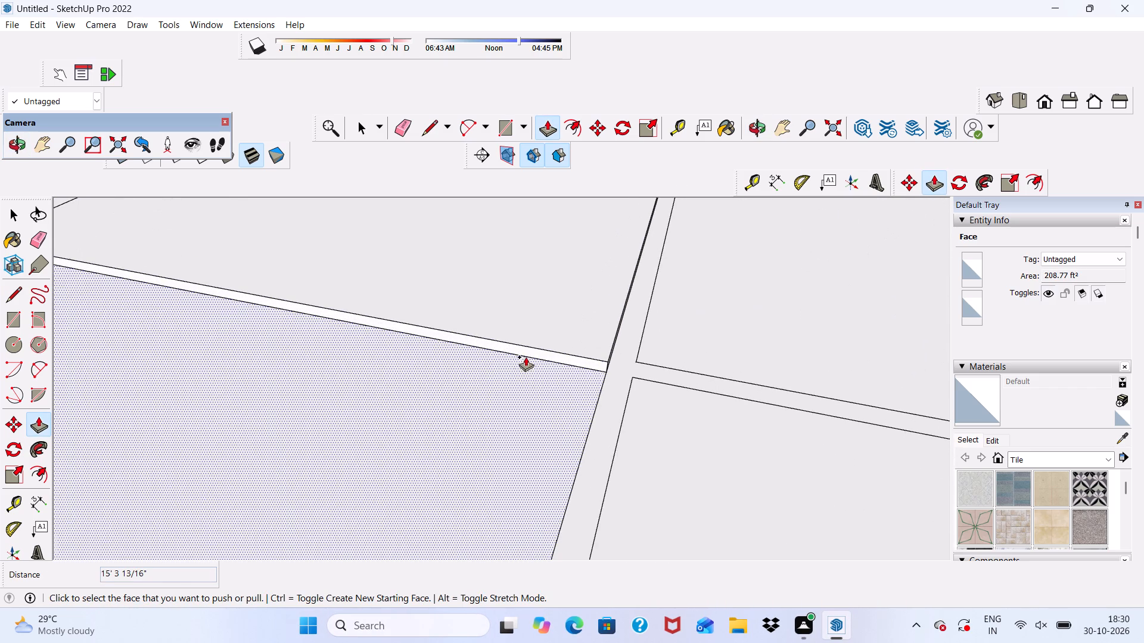
left_click(526, 356)
scroll(509, 393, "down", 5)
scroll(589, 313, "down", 10)
scroll(552, 483, "up", 2)
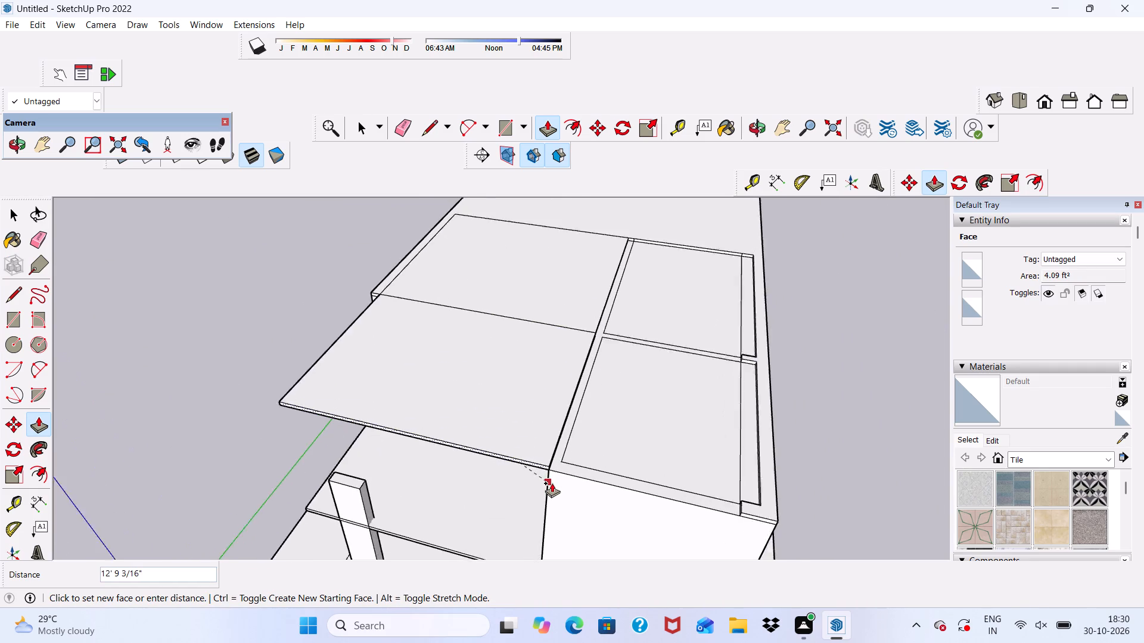
scroll(552, 483, "up", 2)
left_click(555, 478)
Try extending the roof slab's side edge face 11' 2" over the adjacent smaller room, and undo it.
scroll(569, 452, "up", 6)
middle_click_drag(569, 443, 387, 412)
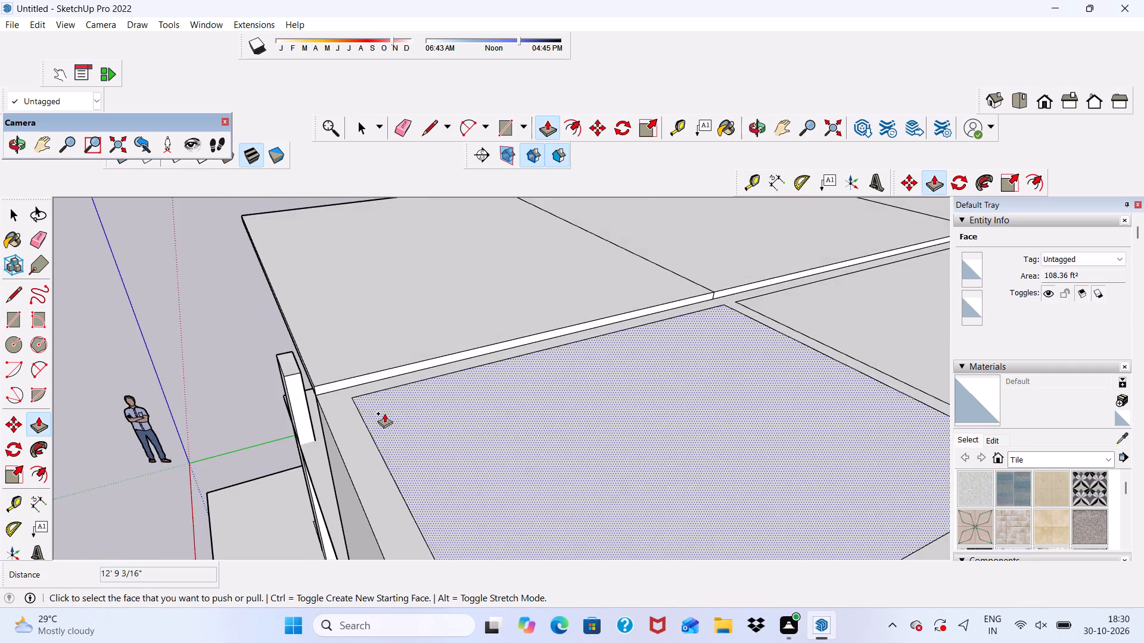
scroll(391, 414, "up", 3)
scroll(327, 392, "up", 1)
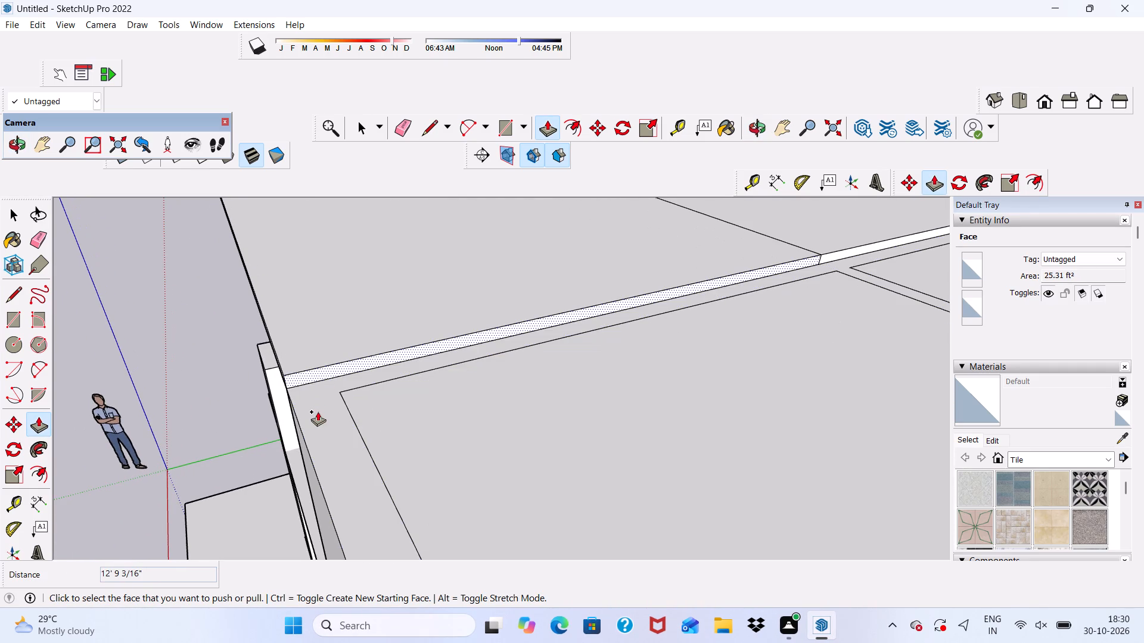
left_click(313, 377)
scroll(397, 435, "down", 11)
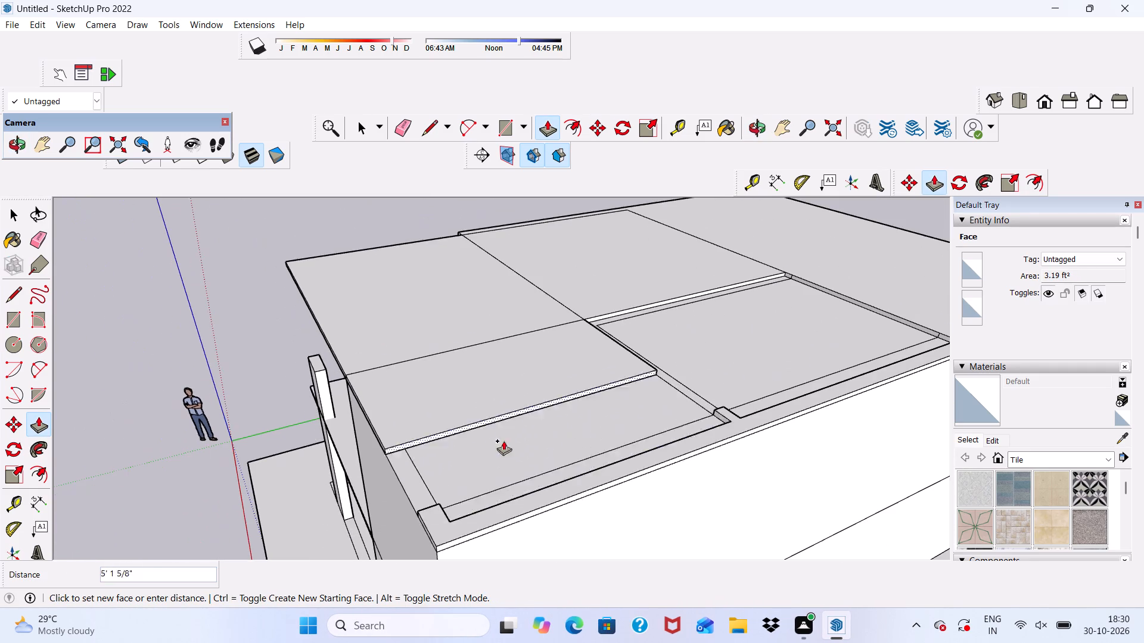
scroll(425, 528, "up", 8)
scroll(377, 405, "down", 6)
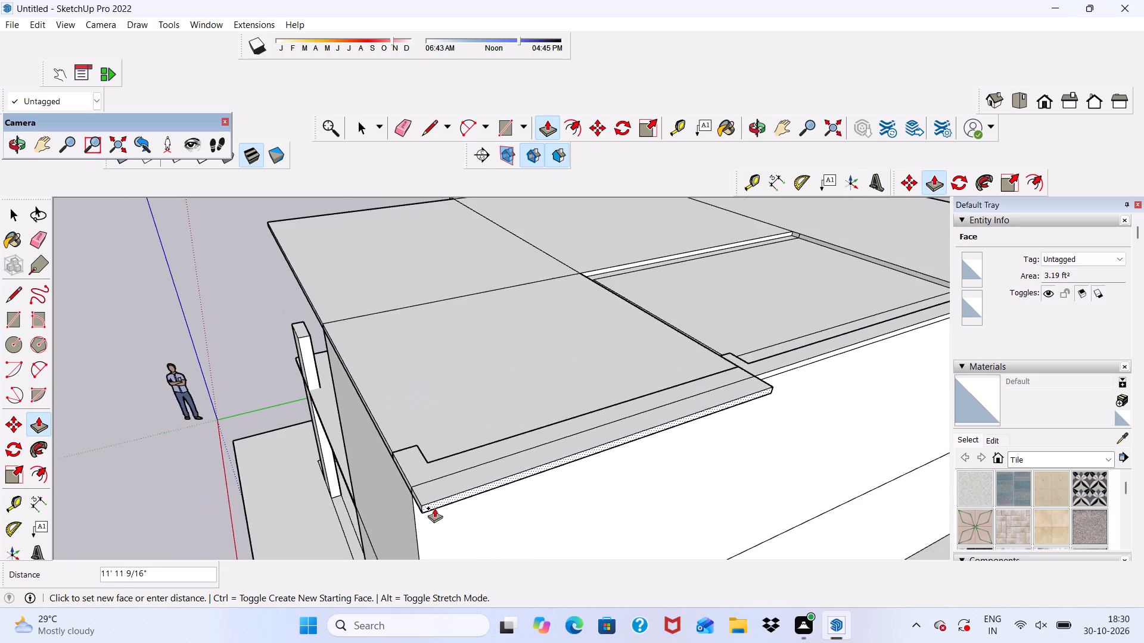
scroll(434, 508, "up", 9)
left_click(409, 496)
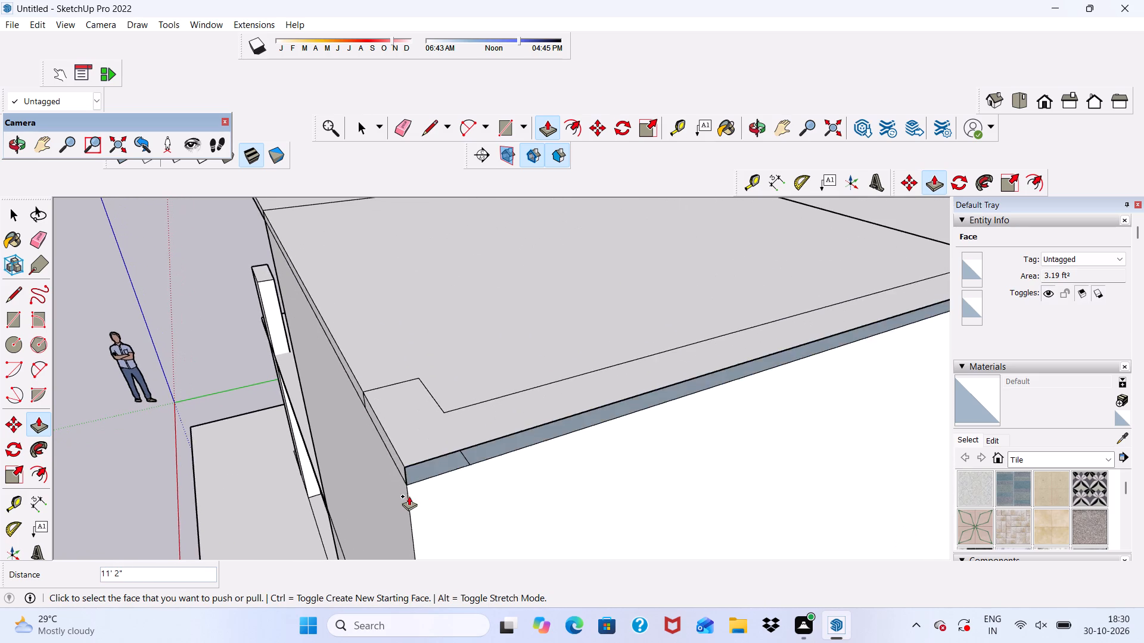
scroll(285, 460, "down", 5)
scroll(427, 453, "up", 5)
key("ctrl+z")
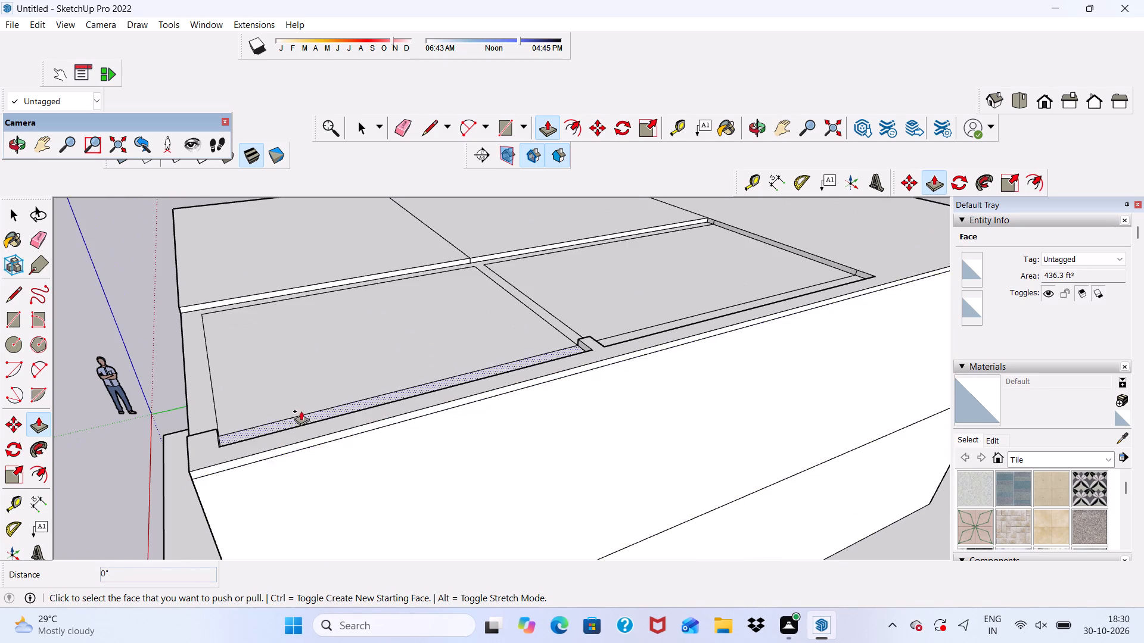
Push/Pull the wall-top strip and the two smaller room faces up 3", level with the roof slab.
scroll(299, 410, "up", 3)
middle_click_drag(299, 411, 564, 408)
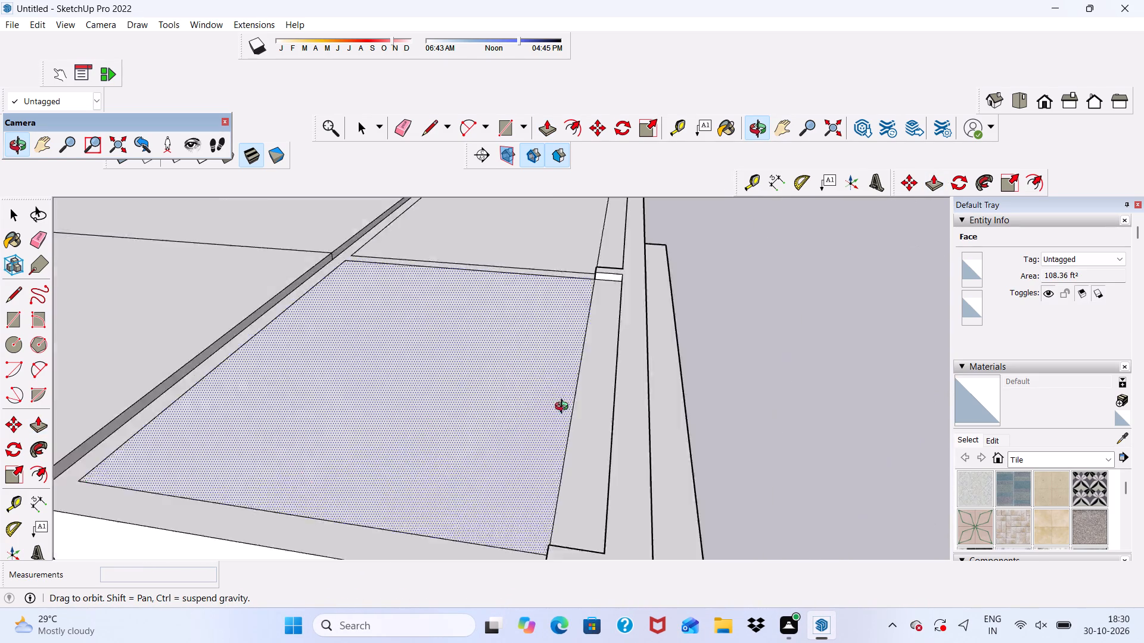
middle_click_drag(564, 408, 705, 363)
scroll(509, 505, "up", 1)
left_click(509, 505)
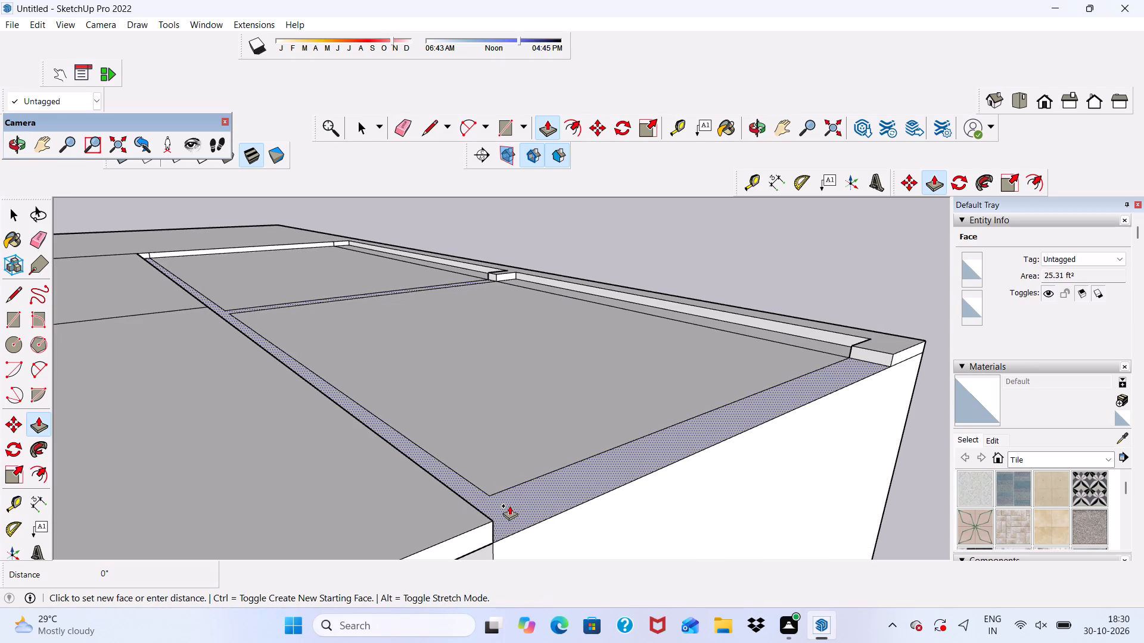
left_click(325, 521)
left_click(492, 382)
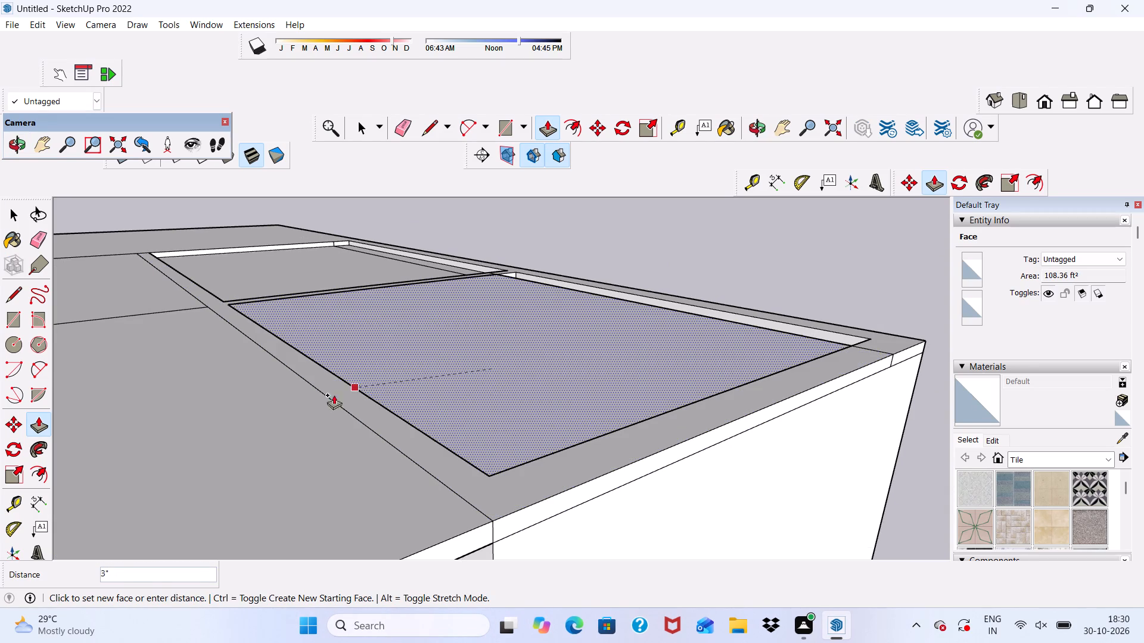
left_click(322, 398)
scroll(355, 423, "down", 6)
scroll(315, 330, "up", 5)
left_click(303, 296)
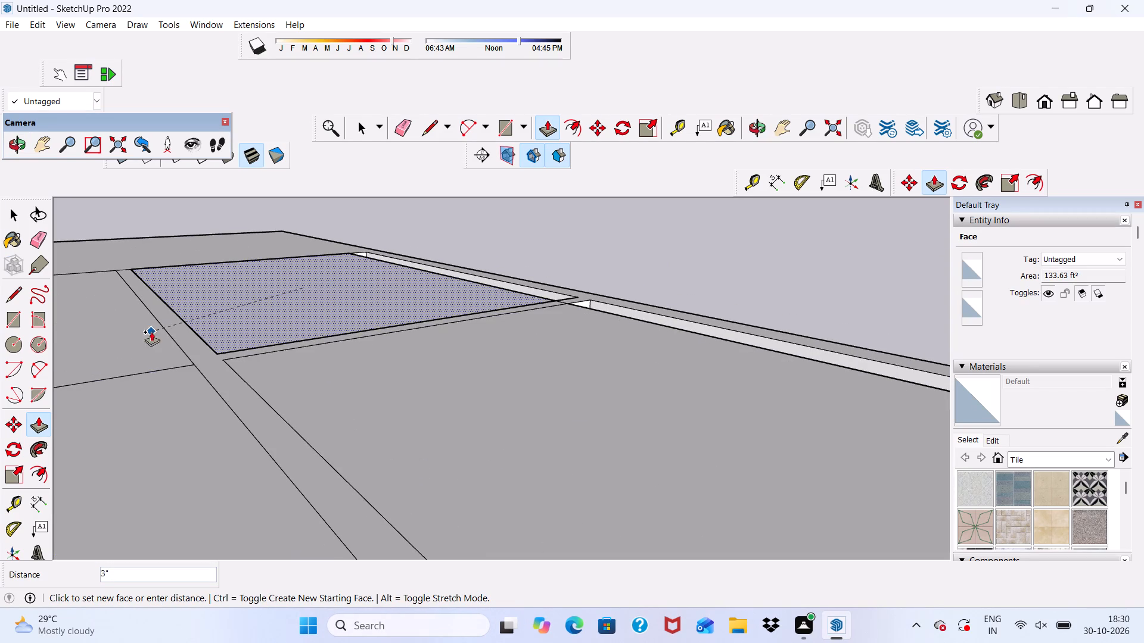
left_click(161, 335)
Push/Pull the two leftover recessed strips beside the smaller rooms up 3", flush with the roof slab.
scroll(190, 366, "down", 10)
middle_click_drag(273, 340, 101, 460)
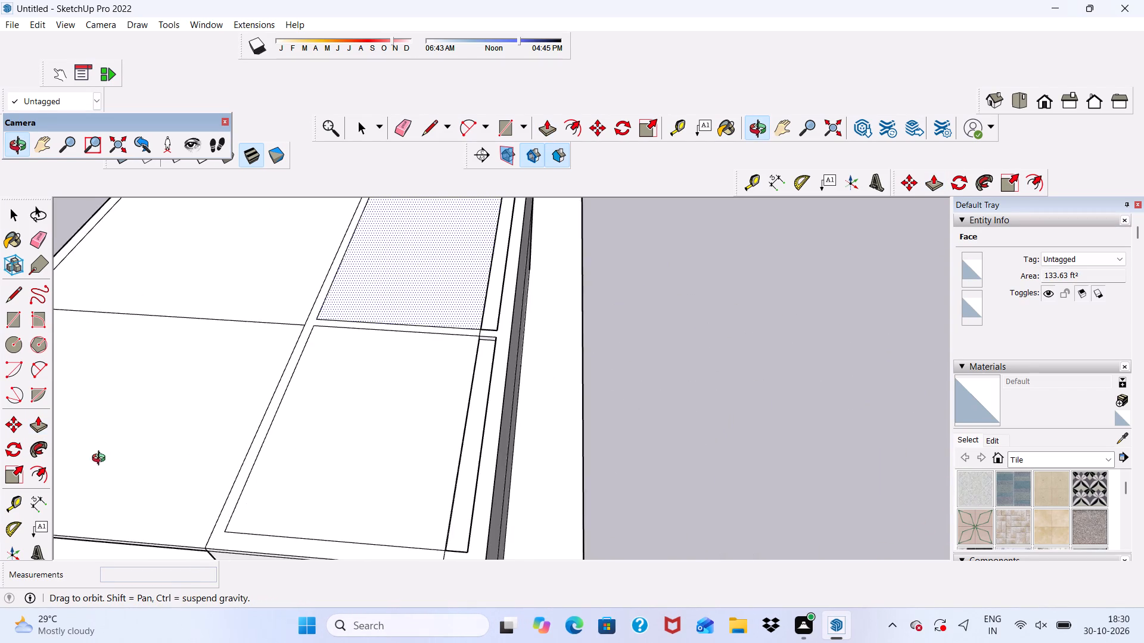
middle_click_drag(101, 460, 101, 461)
middle_click_drag(495, 333, 666, 279)
scroll(583, 329, "up", 16)
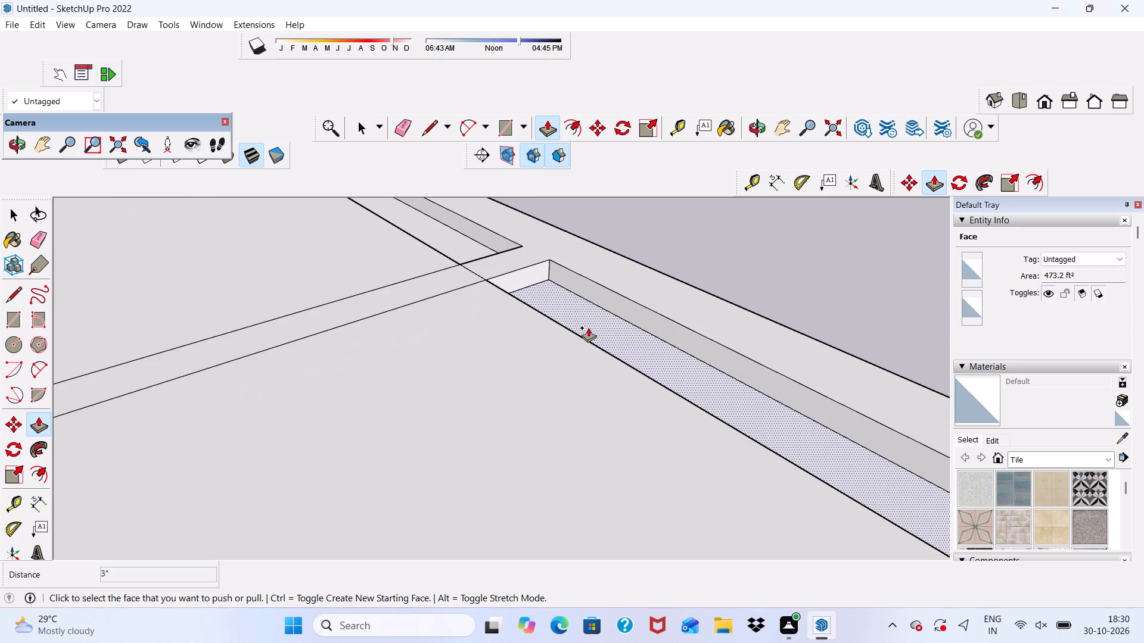
left_click(588, 327)
left_click(488, 322)
left_click(447, 246)
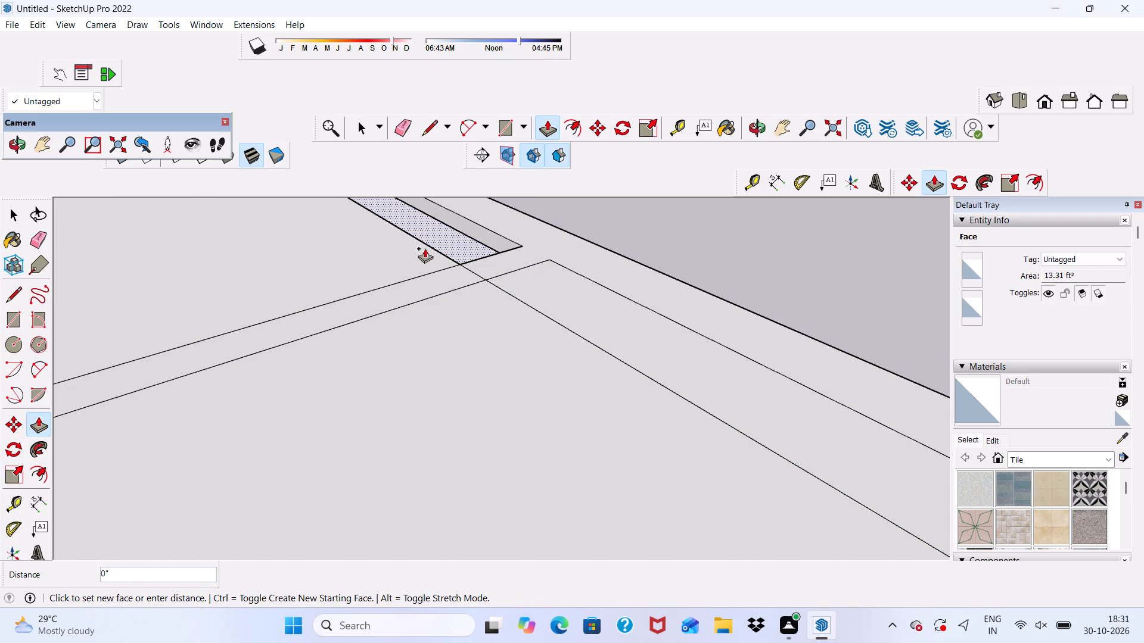
left_click(359, 267)
Push/Pull the roof slab's edge face beside the open corner outward 9", flush with the wall's outer face.
scroll(366, 321, "down", 20)
scroll(366, 321, "down", 2)
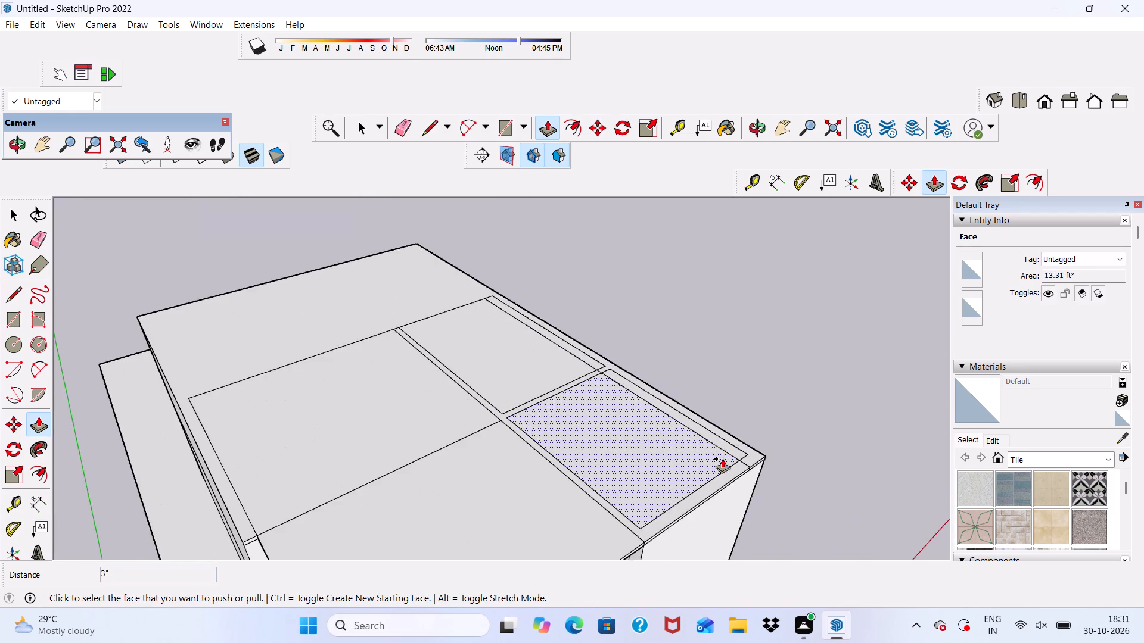
middle_click_drag(722, 458, 629, 370)
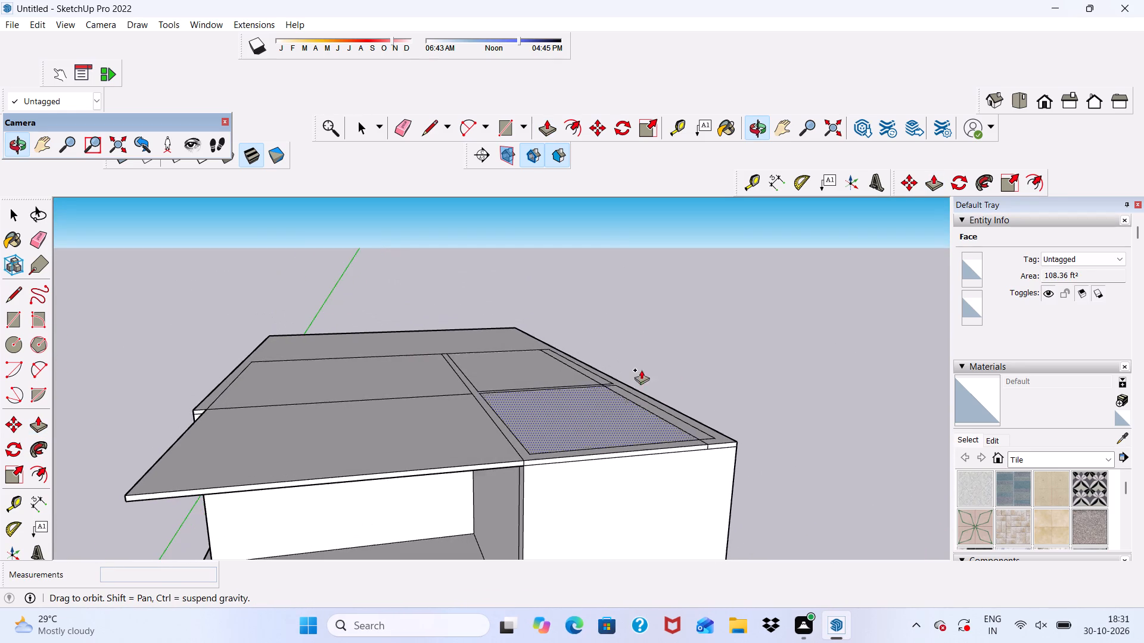
middle_click_drag(729, 374, 853, 362)
middle_click_drag(498, 449, 539, 438)
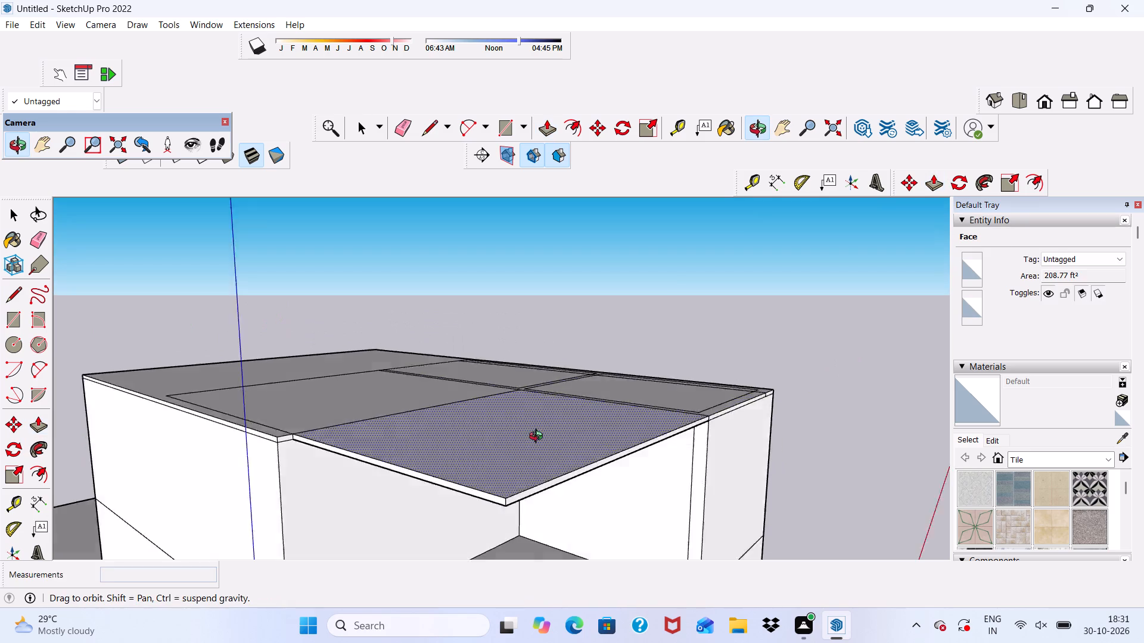
middle_click_drag(539, 438, 605, 443)
scroll(365, 461, "up", 9)
scroll(453, 457, "down", 1)
left_click(452, 451)
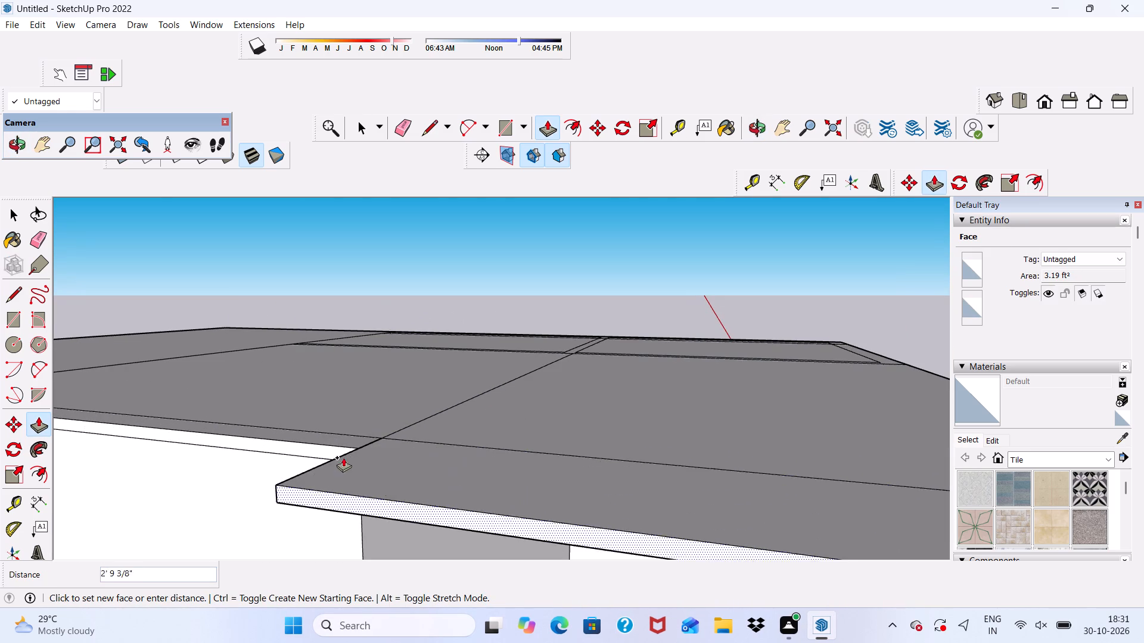
left_click(287, 452)
scroll(287, 440, "down", 10)
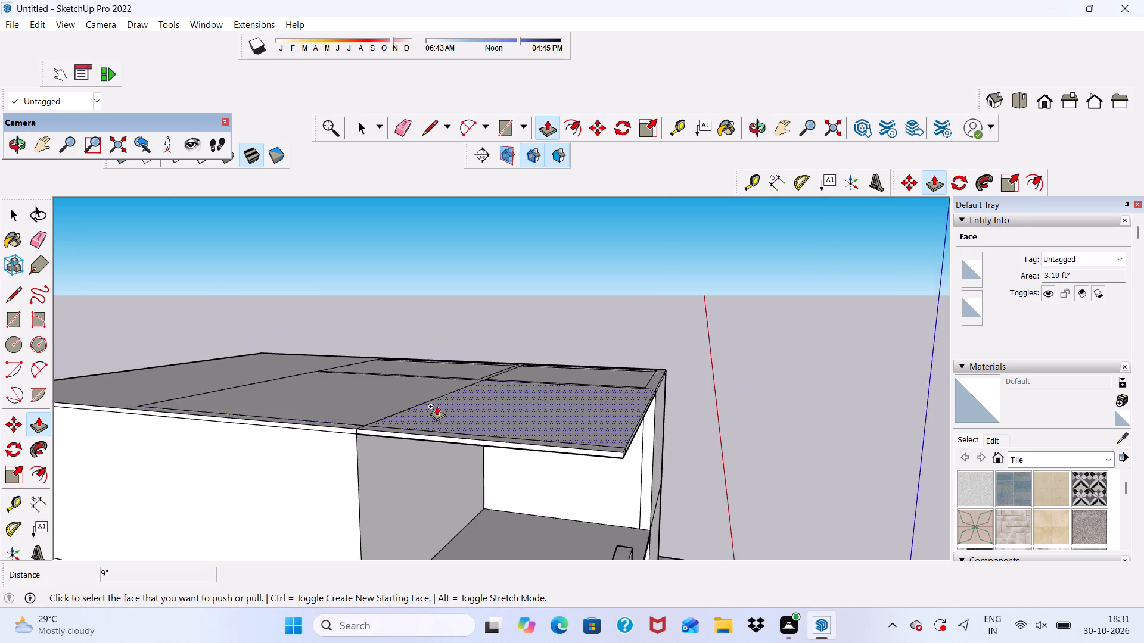
scroll(437, 406, "down", 5)
middle_click_drag(486, 461, 345, 427)
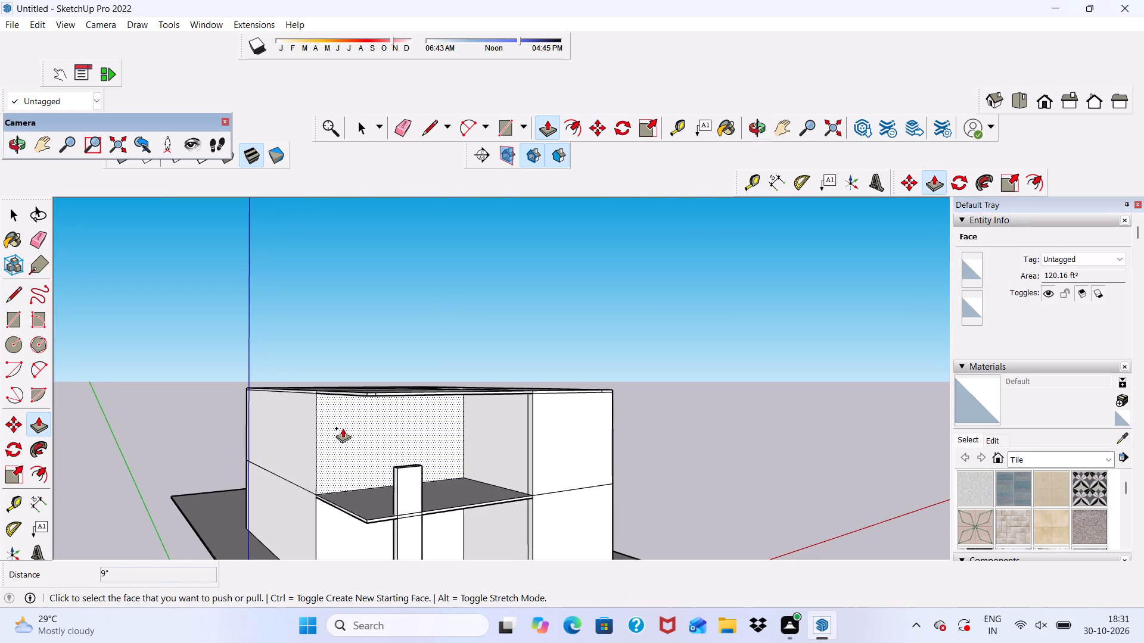
key("space")
Erase the room and wall outline lines across the large room and the adjoining back room on the roof slab.
middle_click_drag(452, 378, 459, 484)
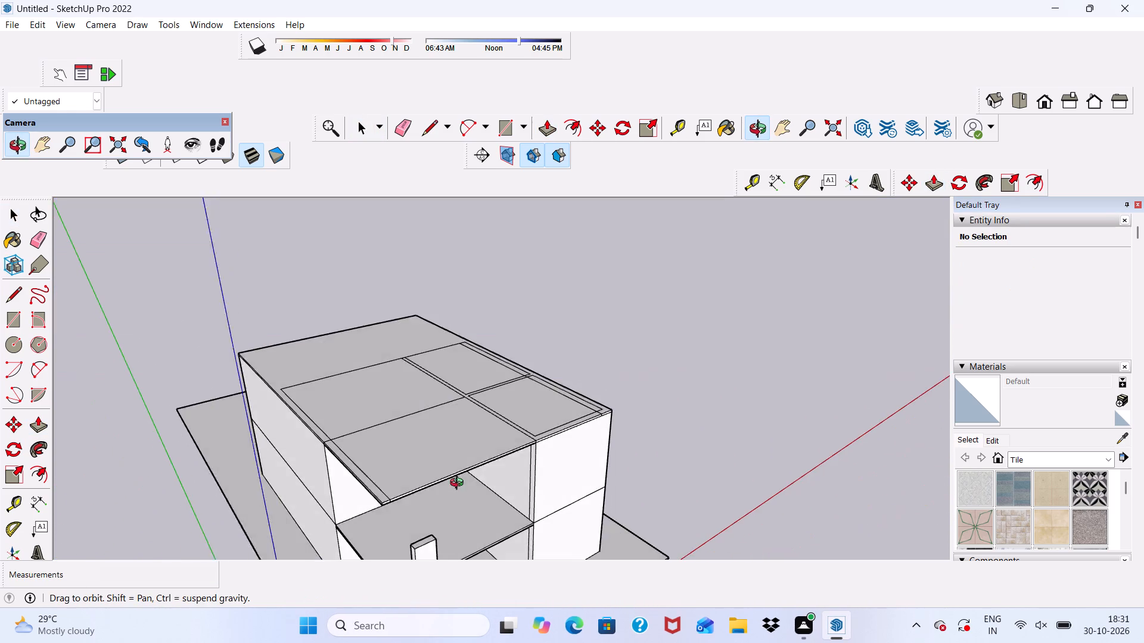
middle_click_drag(459, 484, 458, 495)
left_click(402, 126)
scroll(360, 397, "up", 6)
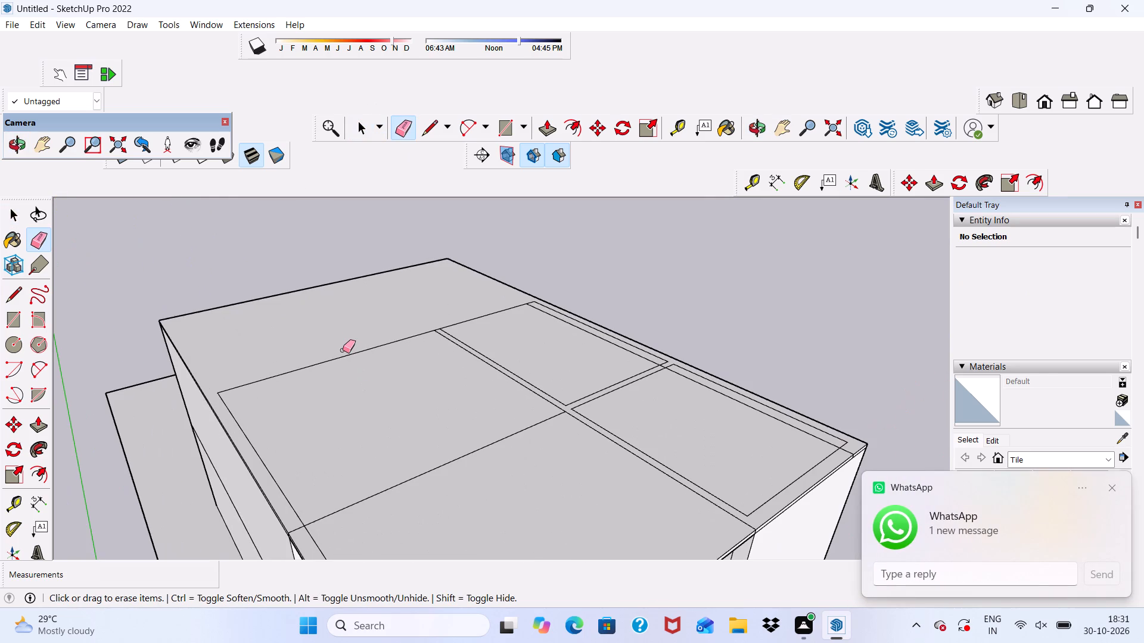
left_click(343, 350)
left_click_drag(340, 350, 340, 396)
left_click_drag(481, 349, 480, 386)
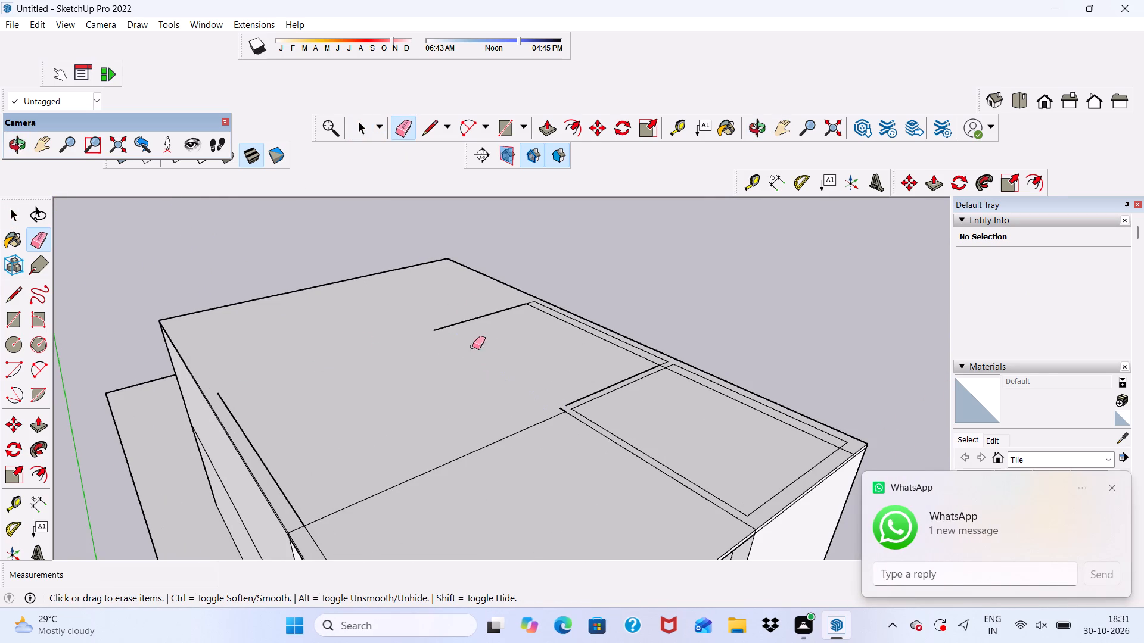
left_click_drag(461, 303, 465, 348)
left_click_drag(434, 332, 443, 319)
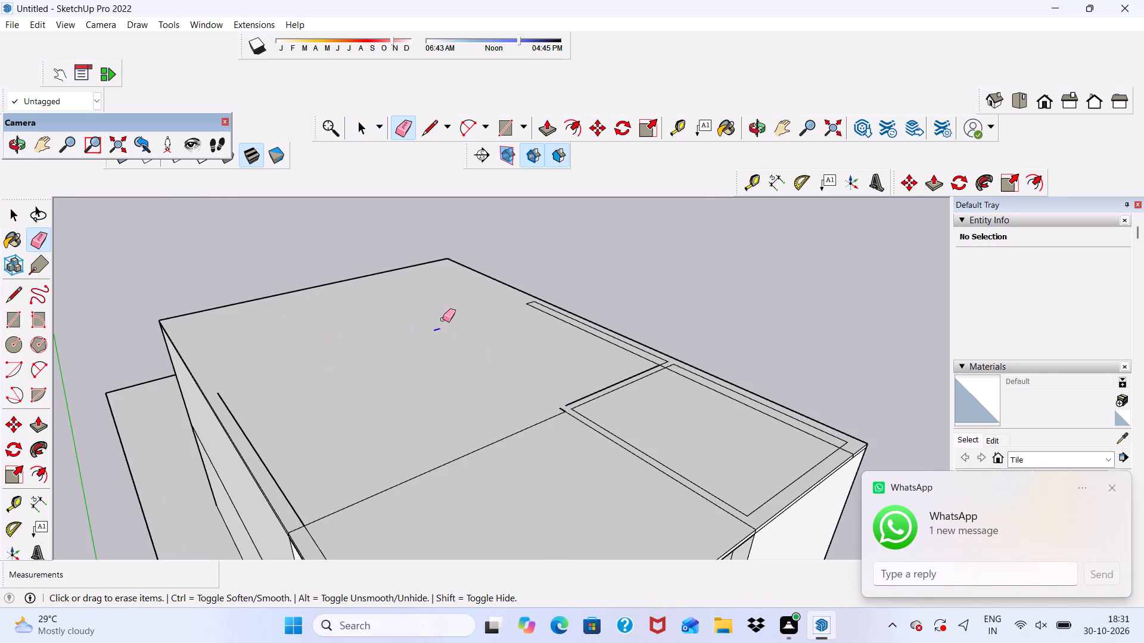
left_click_drag(443, 319, 446, 313)
Erase the wall line parallel to the roof slab's side edge and the long line crossing the slab beside the open corner.
scroll(360, 363, "down", 4)
scroll(272, 389, "up", 5)
left_click_drag(241, 405, 254, 406)
scroll(220, 347, "down", 2)
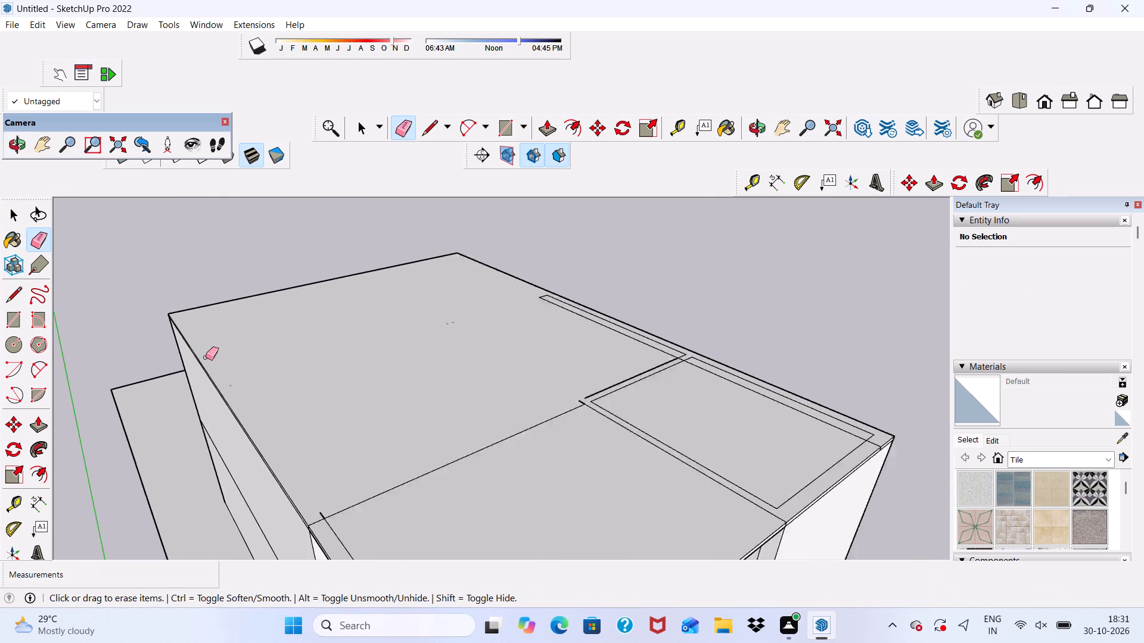
scroll(206, 357, "down", 3)
scroll(231, 404, "up", 5)
left_click_drag(218, 369, 220, 375)
scroll(228, 372, "down", 4)
left_click_drag(340, 416, 343, 448)
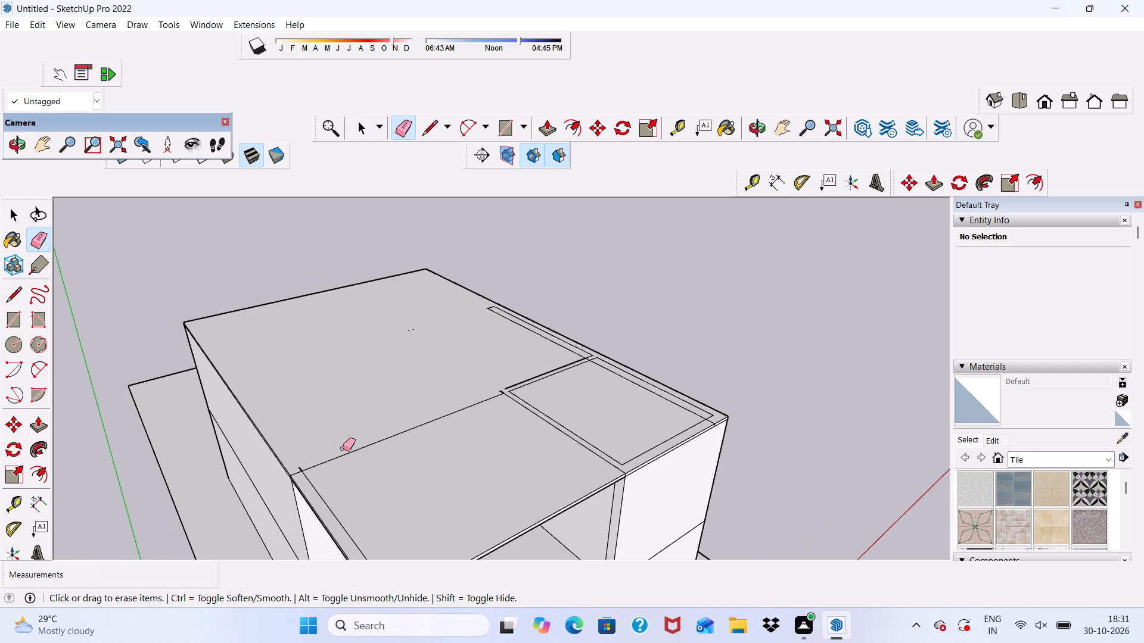
left_click_drag(343, 448, 343, 472)
left_click(303, 474)
left_click(300, 472)
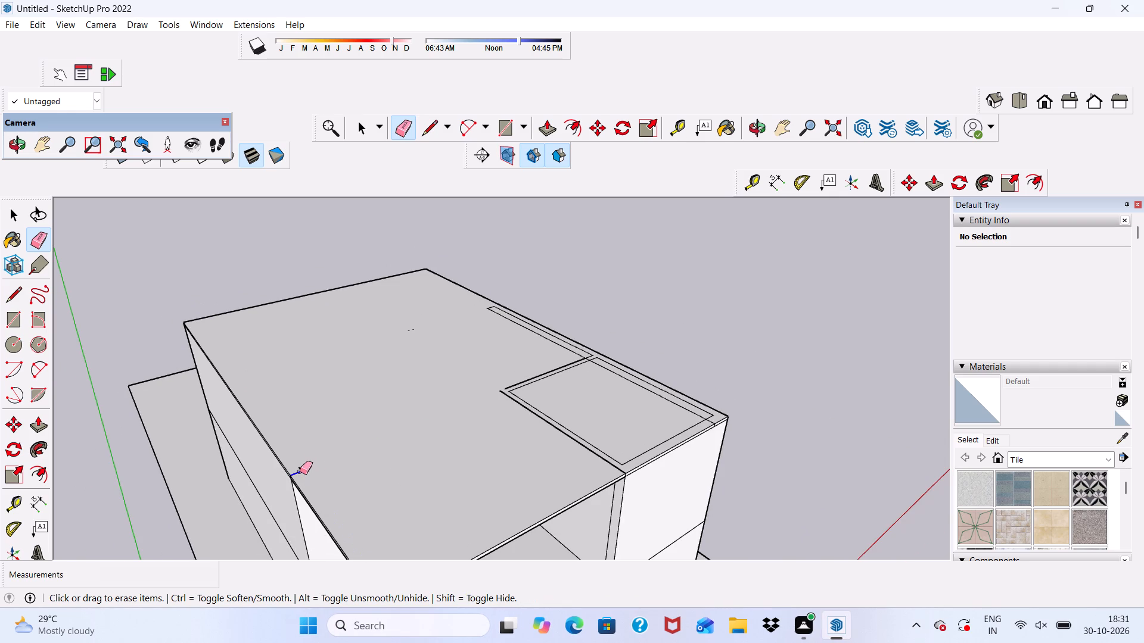
Erase the inner and back wall outline lines of the smaller corner room on the roof slab, including small remnants.
scroll(472, 376, "down", 3)
middle_click_drag(551, 415, 408, 432)
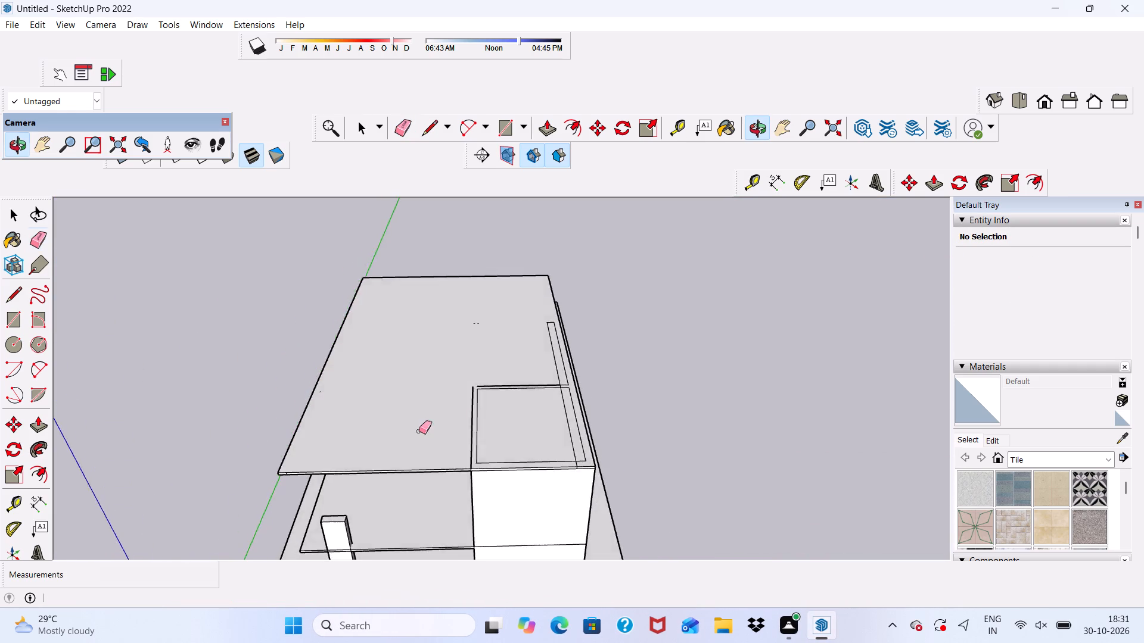
scroll(468, 424, "up", 5)
left_click_drag(471, 422, 499, 451)
left_click_drag(503, 342, 505, 391)
left_click_drag(468, 352, 475, 375)
left_click_drag(475, 354, 475, 361)
left_click_drag(475, 357, 477, 374)
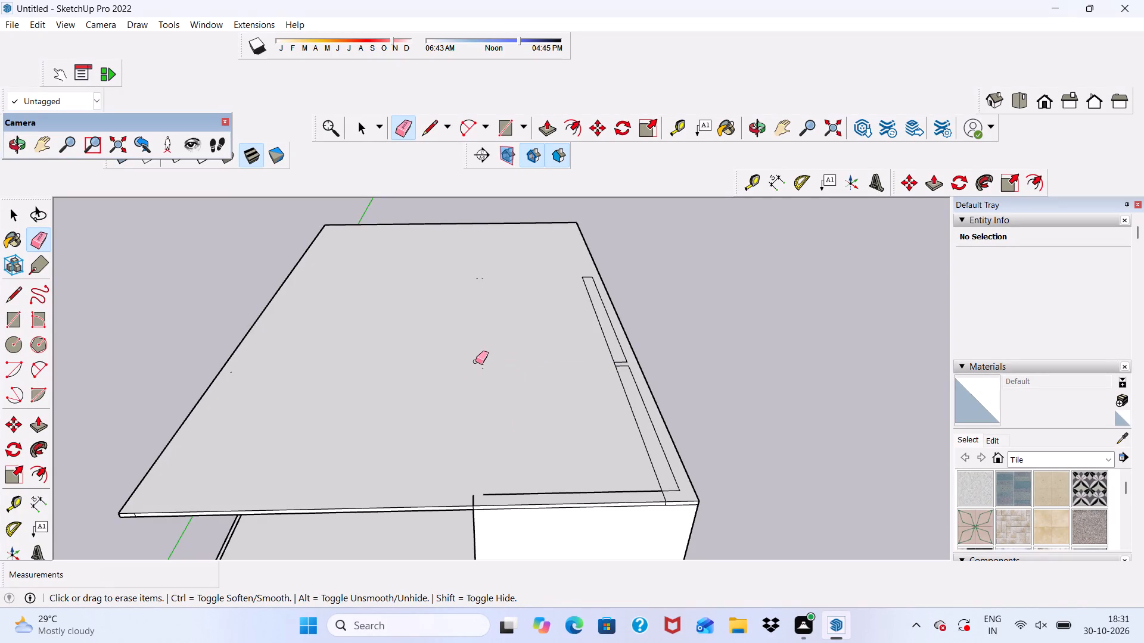
left_click_drag(475, 361, 479, 368)
left_click_drag(481, 359, 489, 379)
left_click_drag(481, 360, 482, 382)
left_click_drag(480, 369, 483, 377)
left_click_drag(483, 360, 486, 392)
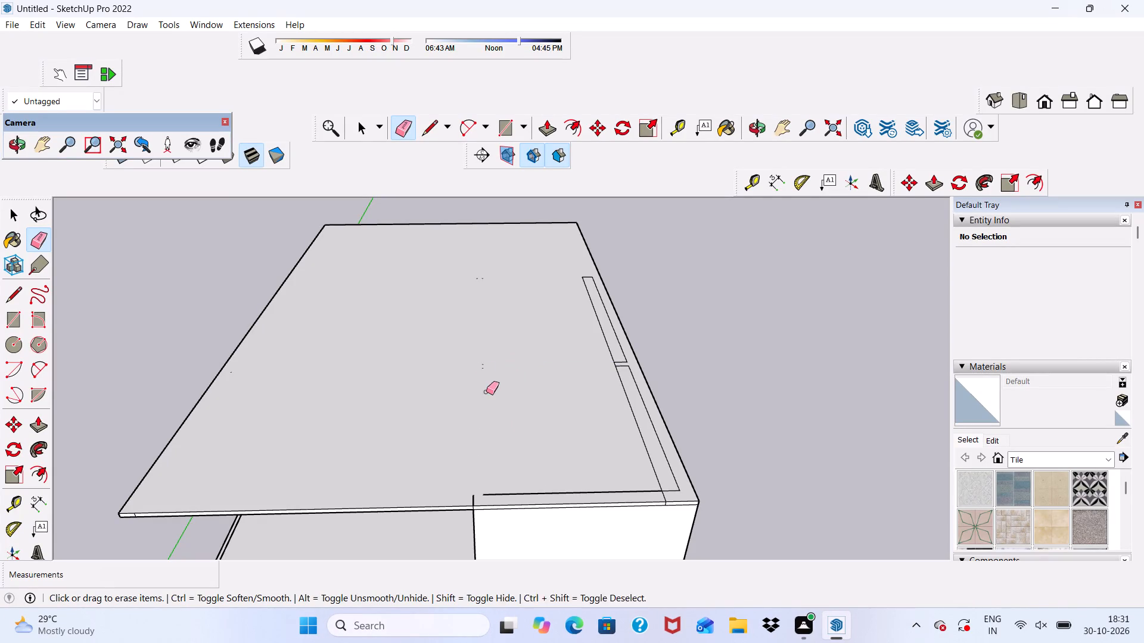
left_click_drag(486, 392, 486, 392)
Erase the inner line and end lines of the rear narrow strip outline along the roof slab's long edge.
scroll(595, 280, "up", 4)
left_click_drag(582, 269, 589, 336)
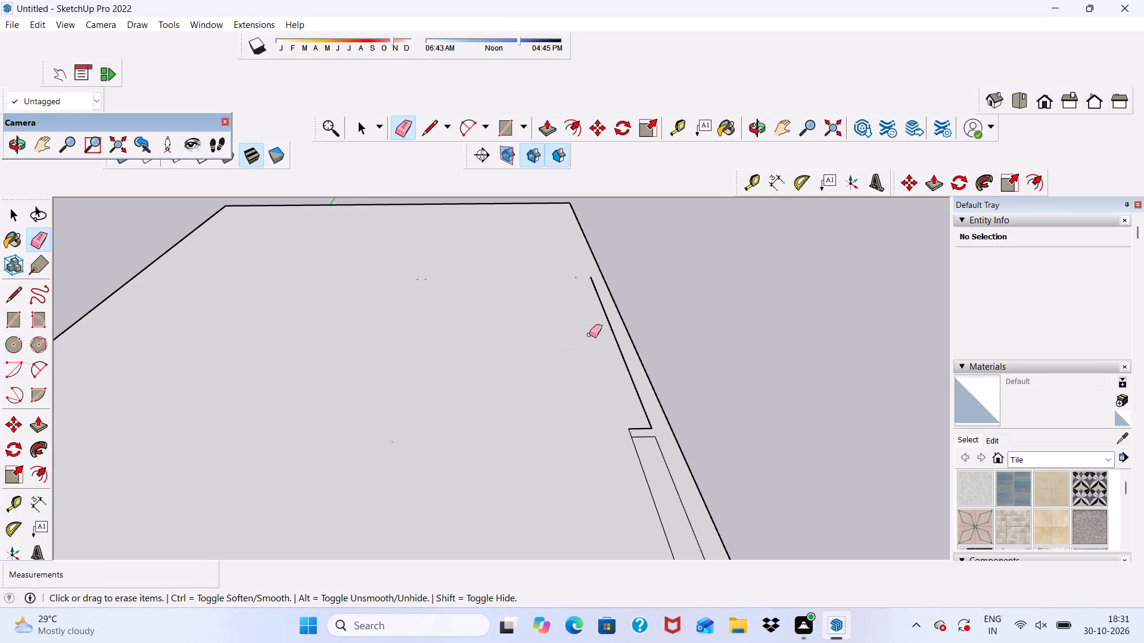
left_click_drag(589, 287, 651, 471)
scroll(562, 311, "down", 3)
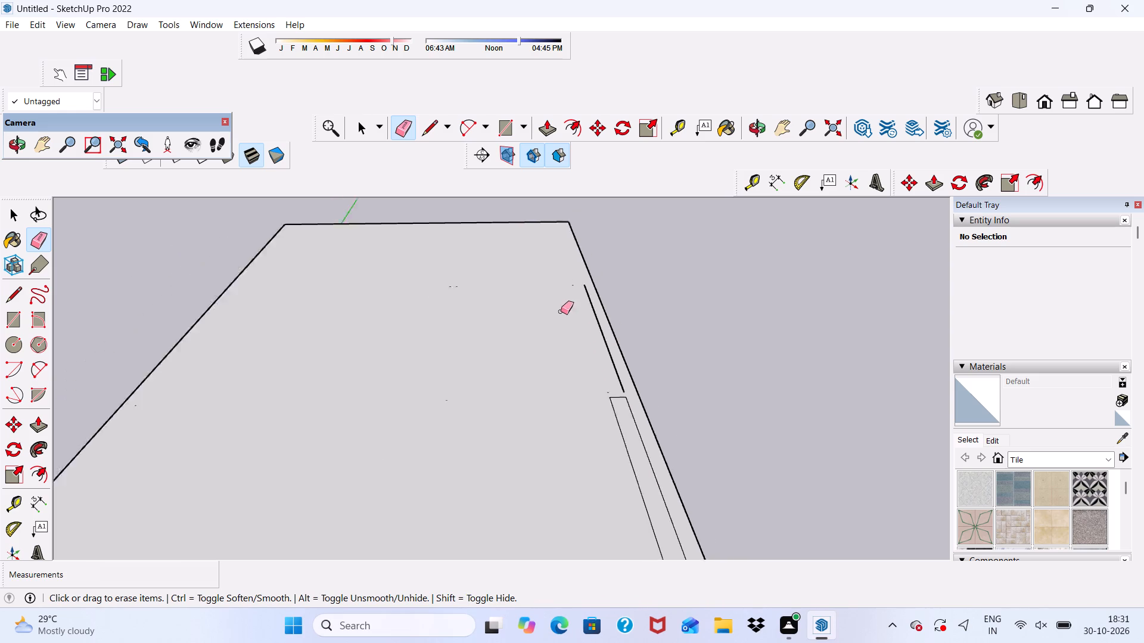
Erase the smaller room's front wall line, its corner stub and the narrow strip outline beside it on the roof slab.
scroll(561, 311, "down", 4)
scroll(608, 386, "down", 3)
scroll(490, 460, "up", 5)
middle_click_drag(565, 461, 573, 538)
scroll(561, 523, "up", 5)
left_click_drag(553, 496, 545, 498)
left_click_drag(540, 491, 647, 467)
scroll(789, 430, "down", 2)
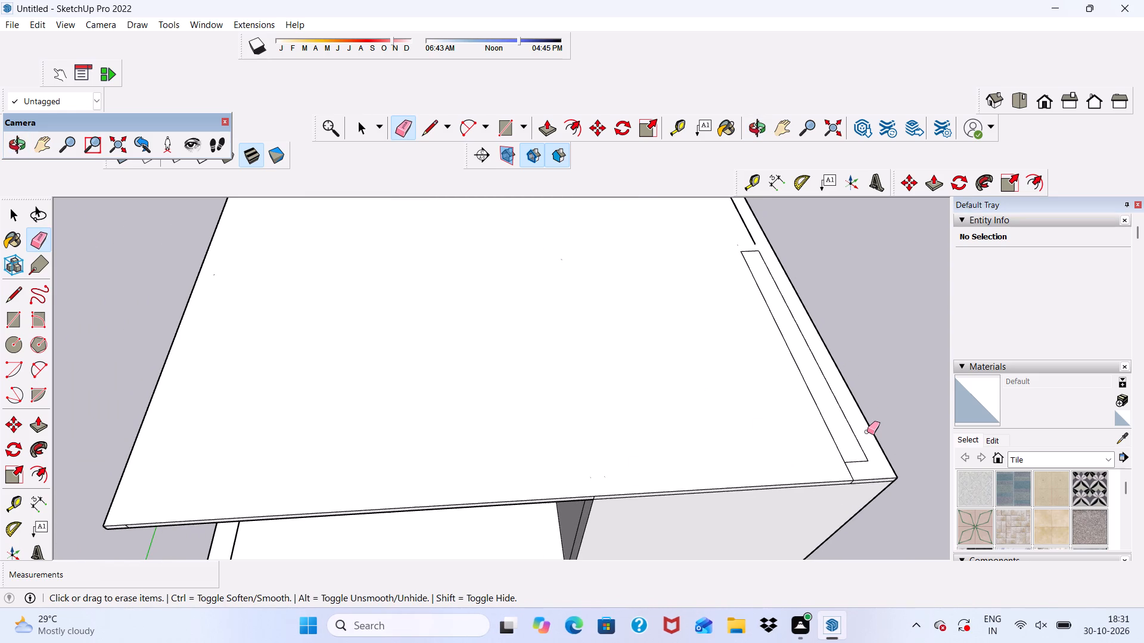
left_click_drag(865, 436, 845, 476)
scroll(845, 476, "up", 4)
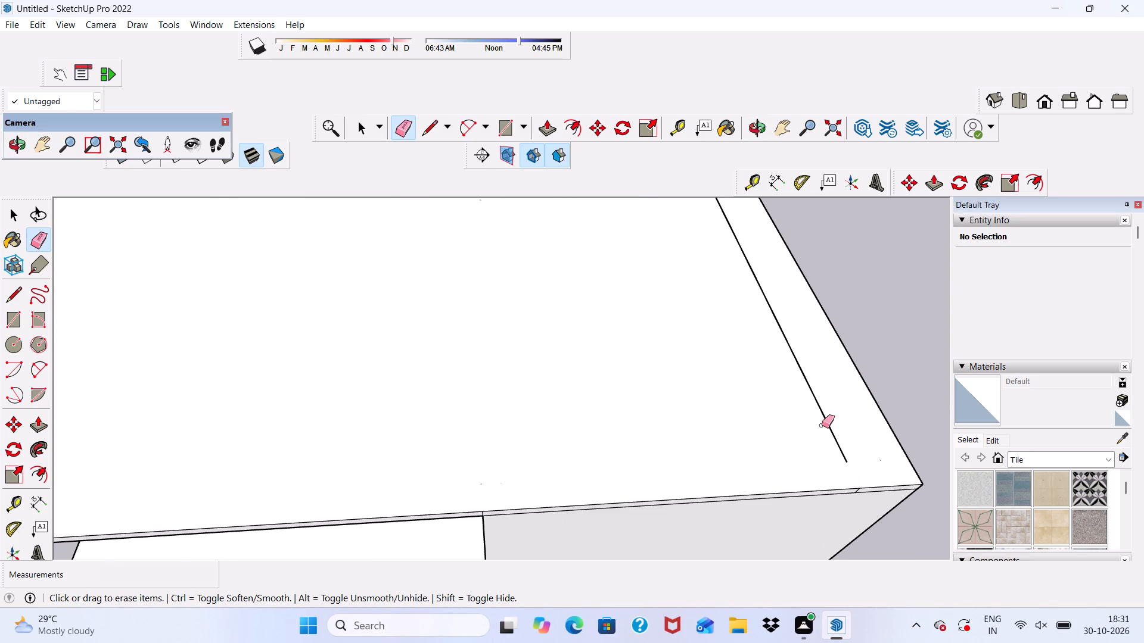
scroll(822, 425, "up", 1)
left_click_drag(822, 425, 821, 417)
left_click(821, 412)
scroll(735, 446, "down", 10)
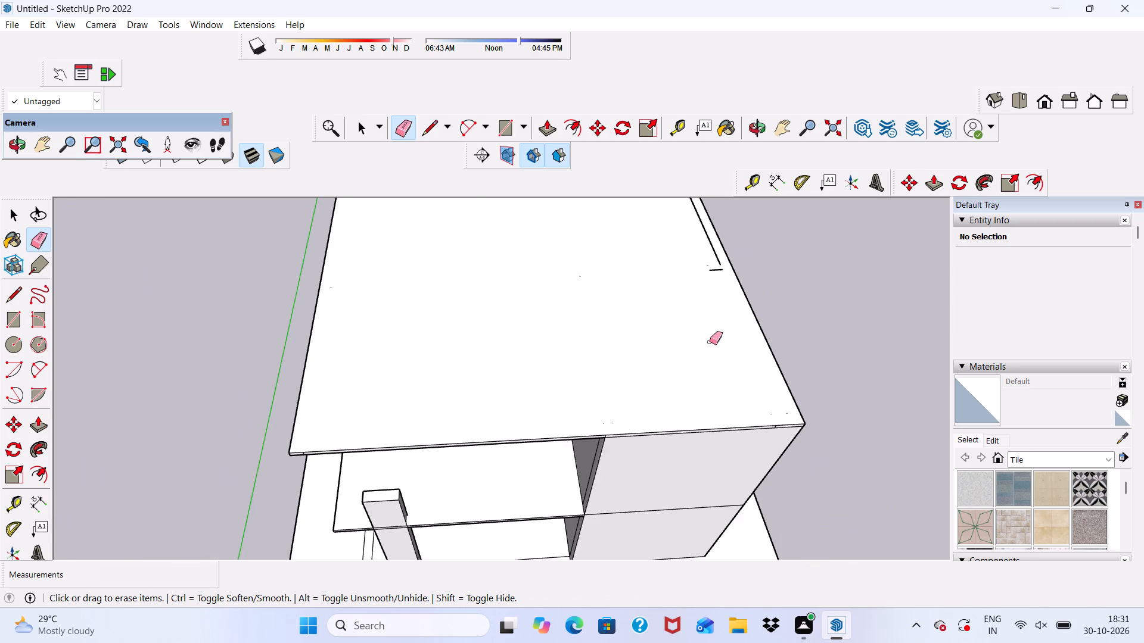
Erase the last strip line and the short cross stub near the roof slab's long edge.
scroll(705, 229, "up", 7)
left_click_drag(699, 229, 686, 241)
left_click_drag(708, 324, 742, 336)
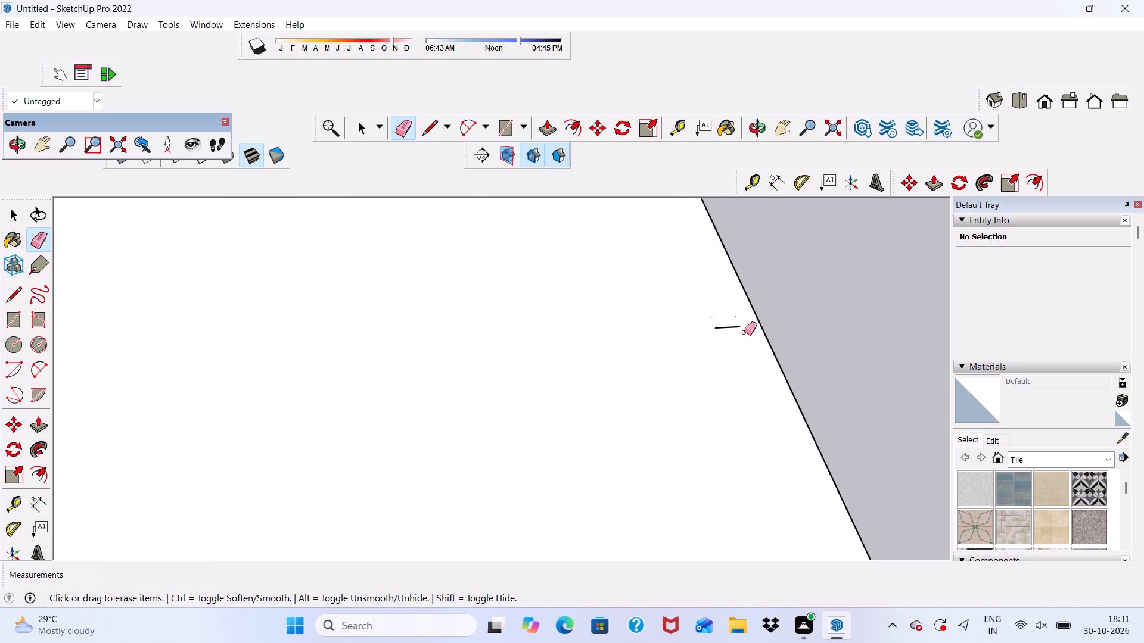
left_click_drag(721, 317, 734, 330)
left_click_drag(734, 315, 735, 324)
left_click_drag(733, 309, 736, 326)
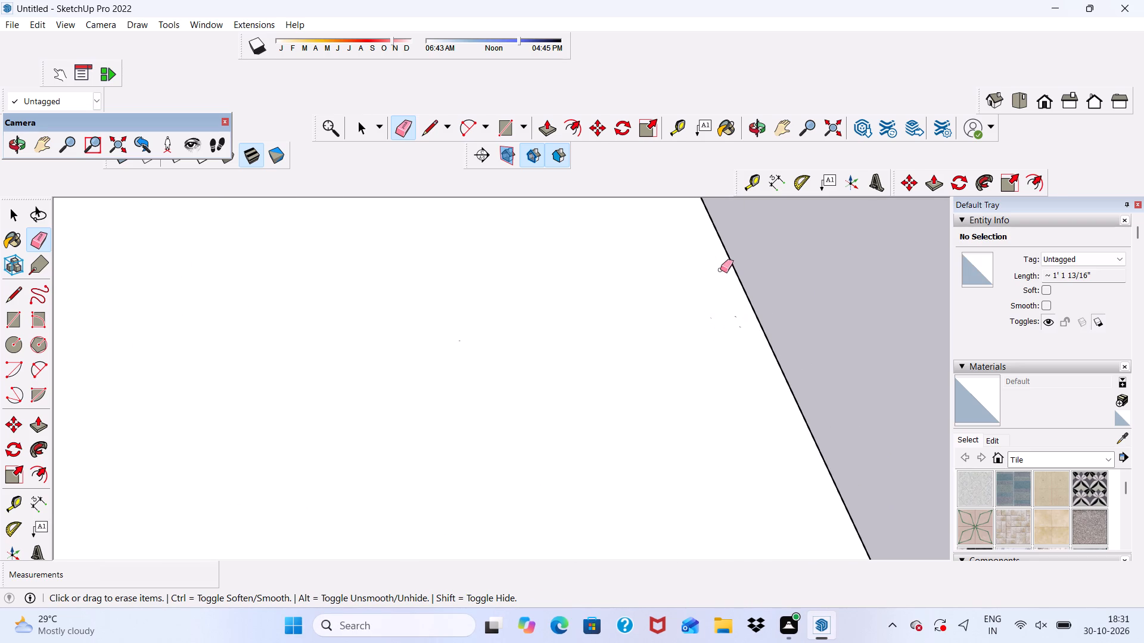
Erase the short vertical seam line on the roof slab's edge face near the corner above the enclosed room.
scroll(697, 228, "down", 14)
scroll(683, 525, "up", 1)
middle_click_drag(683, 525, 710, 292)
middle_click_drag(847, 274, 855, 280)
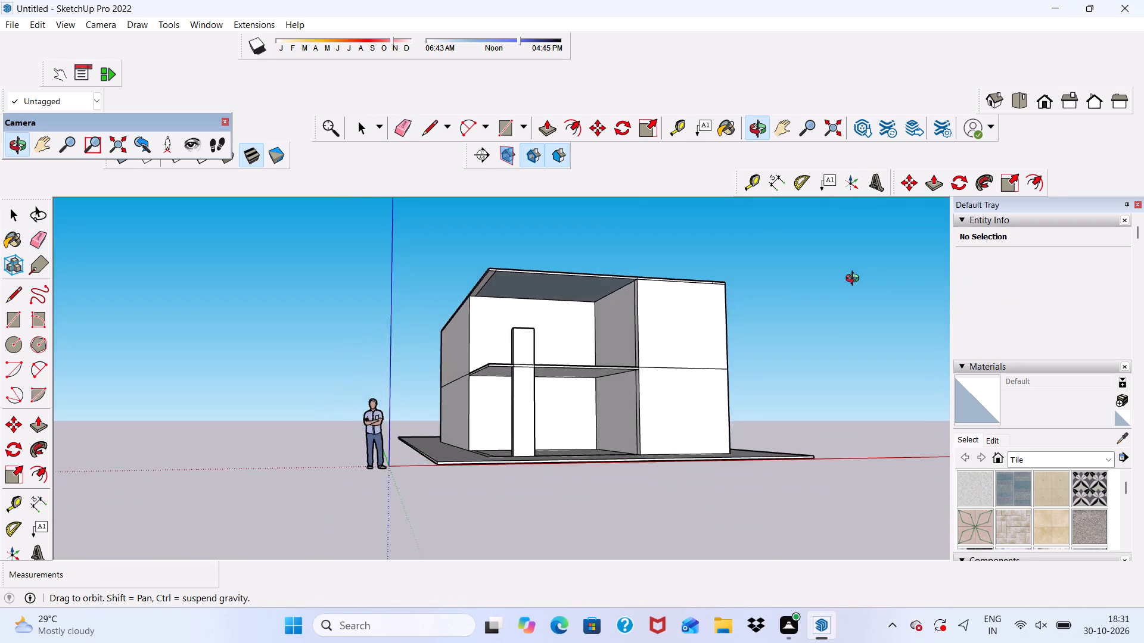
middle_click_drag(855, 280, 686, 446)
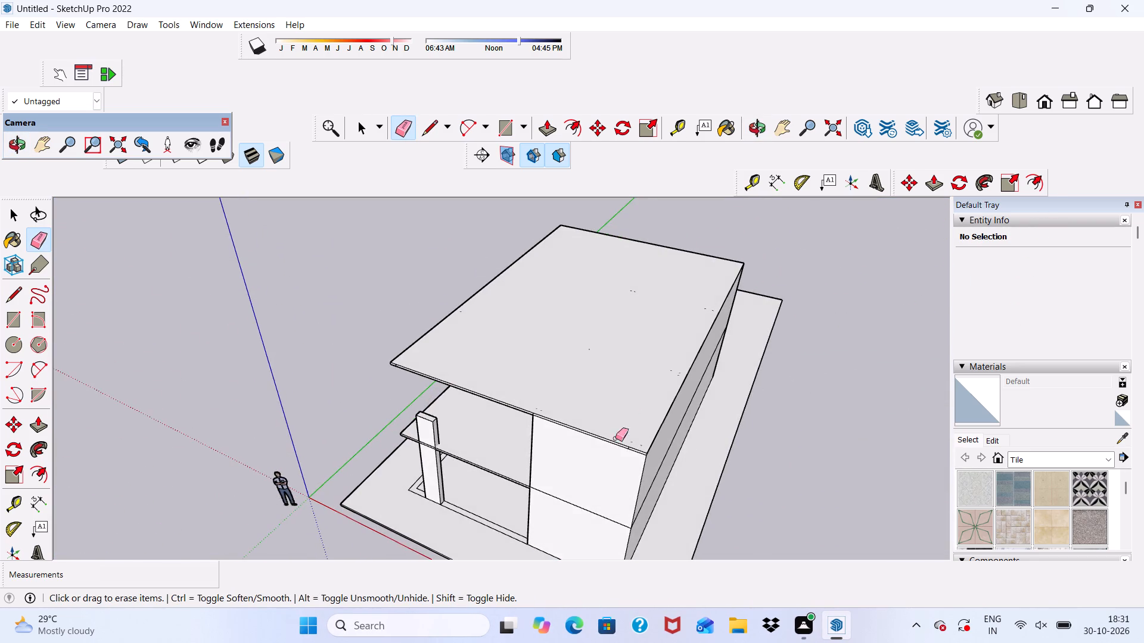
scroll(617, 466, "up", 20)
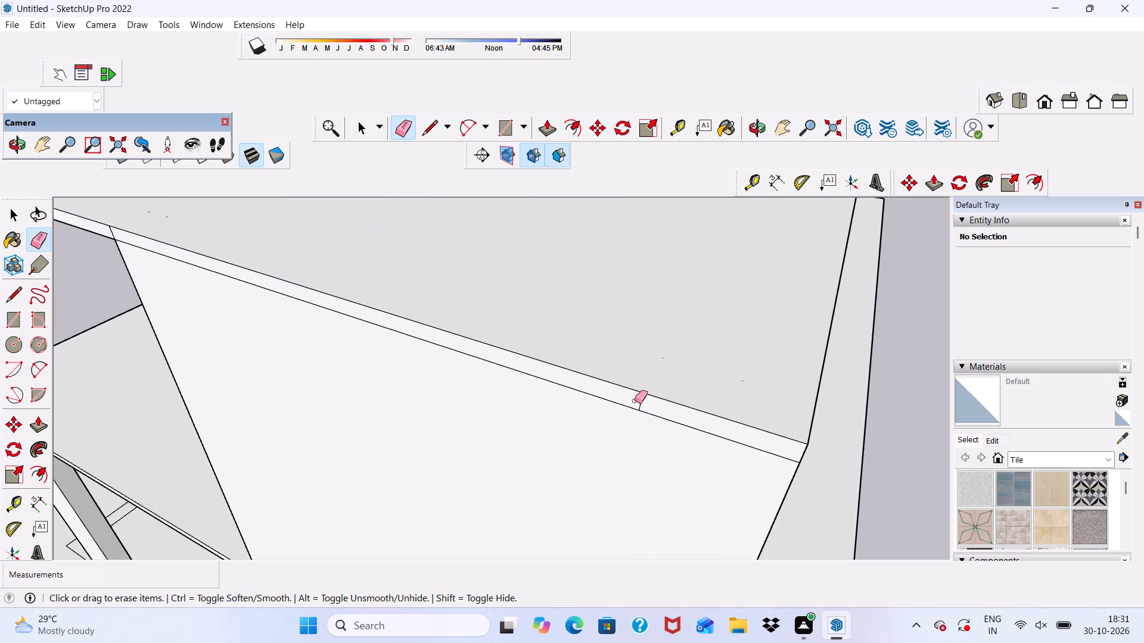
left_click_drag(635, 401, 657, 401)
Erase the tiny leftover line specks on the roof slab's top near the front corner.
left_click_drag(686, 356, 649, 369)
left_click_drag(651, 347, 666, 360)
left_click_drag(665, 354, 655, 367)
left_click_drag(712, 351, 709, 366)
left_click_drag(716, 346, 715, 388)
left_click_drag(744, 373, 744, 399)
left_click_drag(747, 363, 741, 400)
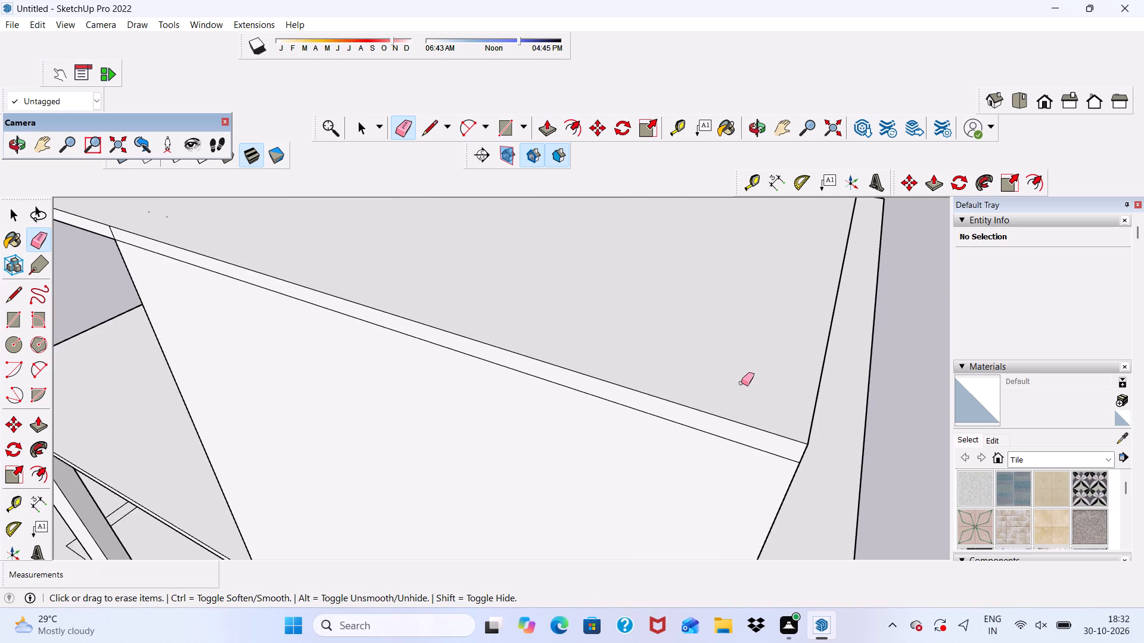
left_click_drag(741, 373, 725, 393)
left_click_drag(709, 358, 715, 362)
left_click_drag(716, 354, 708, 375)
Push/Pull the roof slab's recessed underside face over the open corner down 3", level with the adjoining edge strip.
scroll(721, 348, "down", 4)
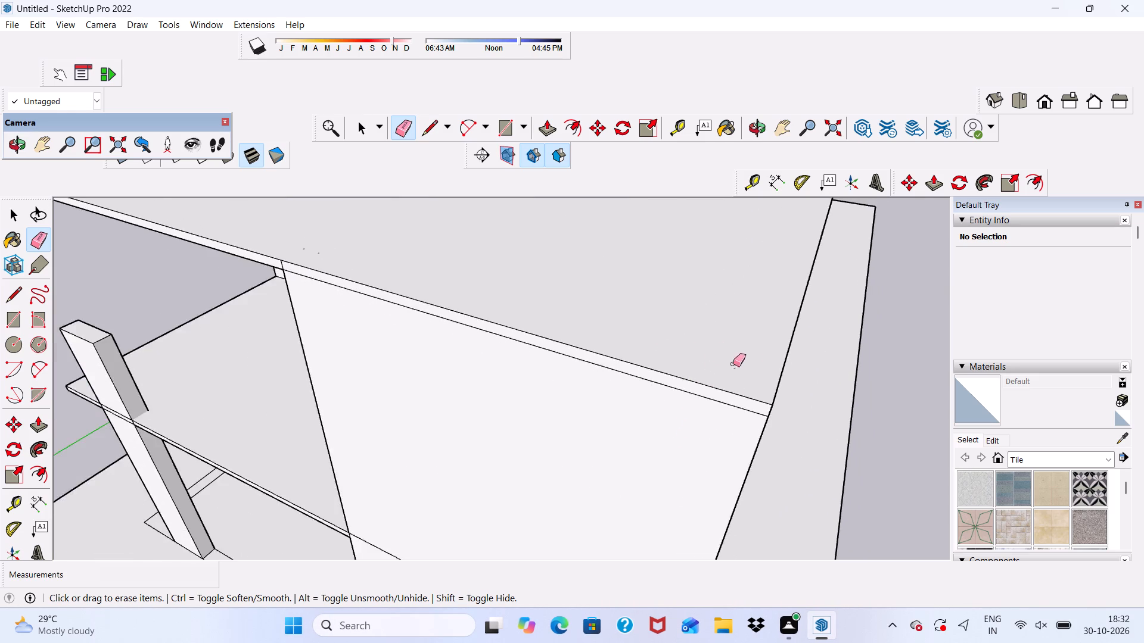
scroll(733, 364, "down", 15)
middle_click_drag(559, 430, 834, 305)
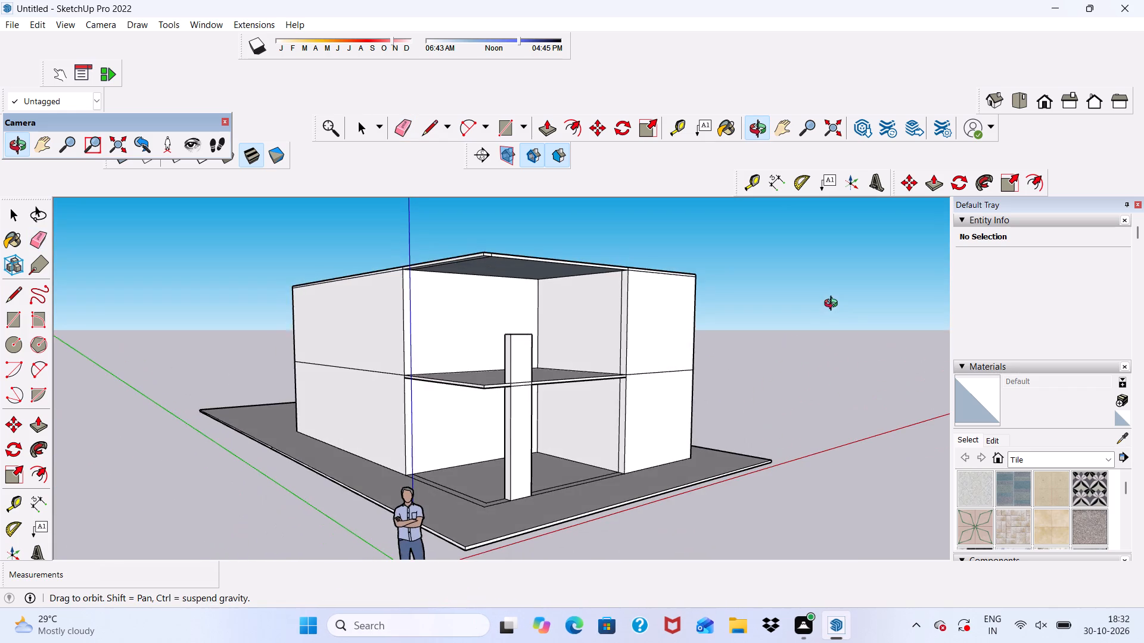
middle_click_drag(834, 305, 831, 307)
key("space")
scroll(573, 340, "up", 5)
scroll(450, 216, "up", 5)
scroll(442, 233, "down", 7)
middle_click_drag(428, 296, 400, 230)
scroll(399, 229, "up", 4)
left_click(413, 216)
scroll(409, 296, "down", 5)
left_click(545, 124)
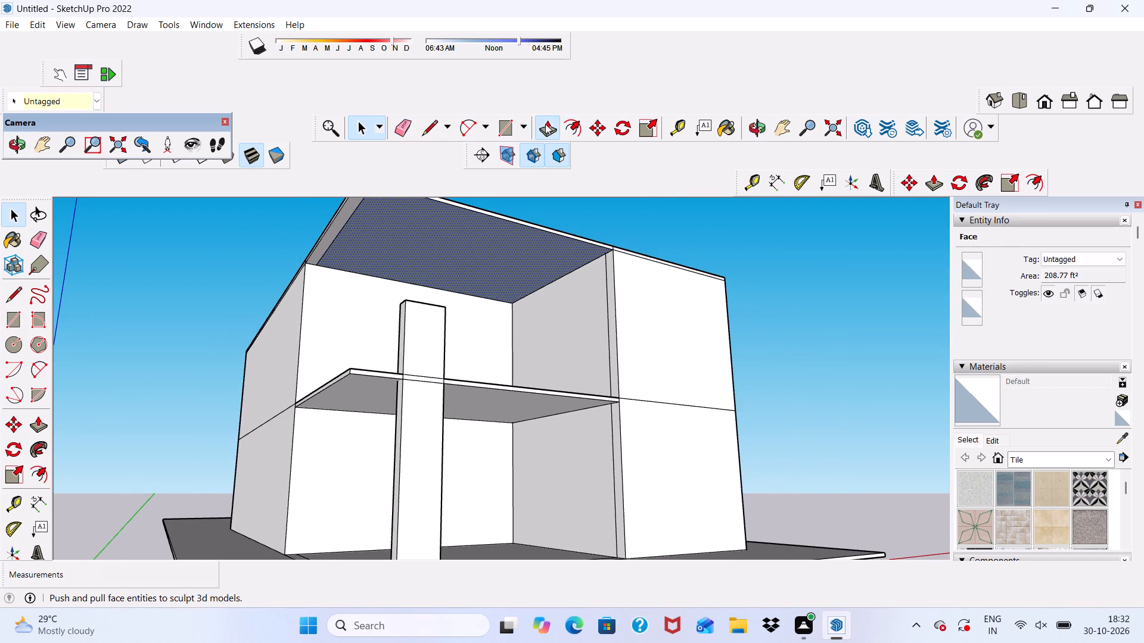
left_click(446, 251)
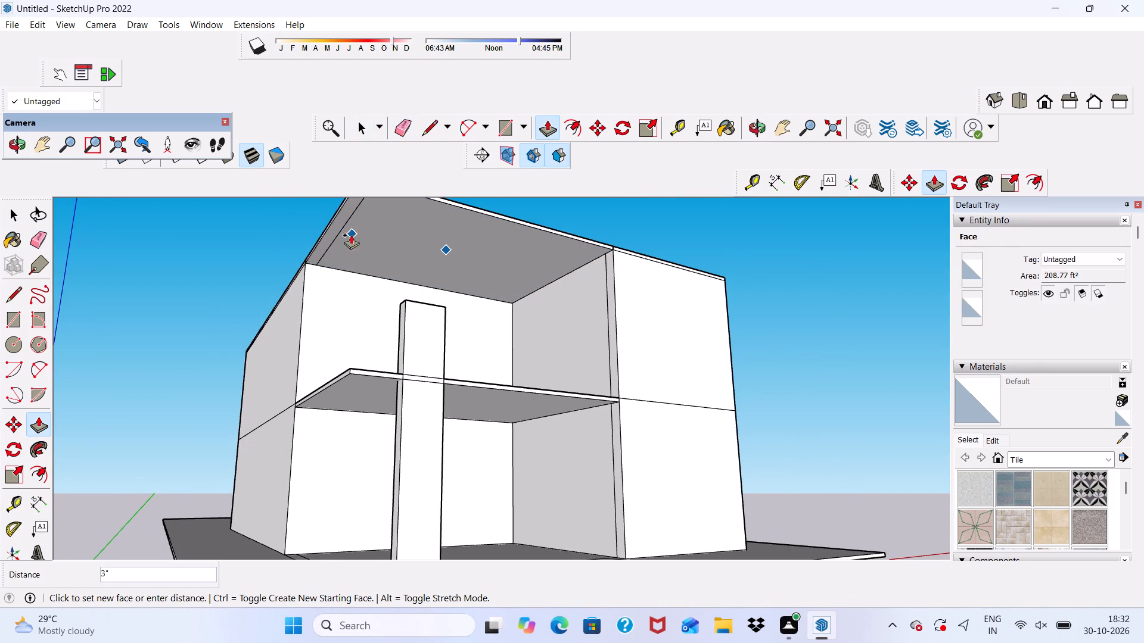
left_click(345, 225)
scroll(442, 295, "down", 5)
key("space")
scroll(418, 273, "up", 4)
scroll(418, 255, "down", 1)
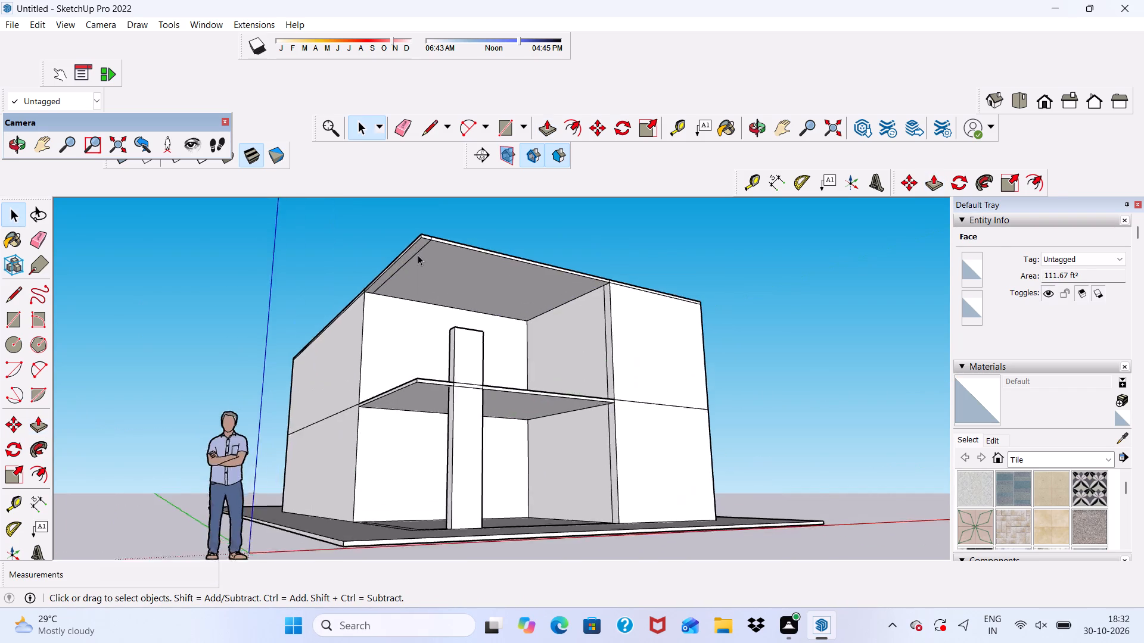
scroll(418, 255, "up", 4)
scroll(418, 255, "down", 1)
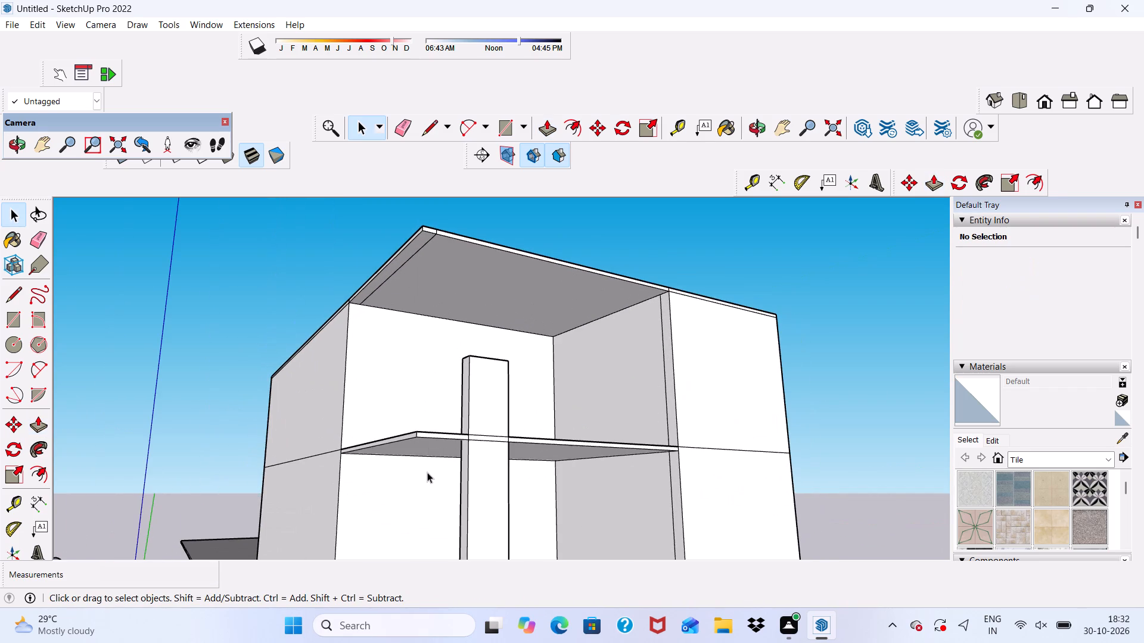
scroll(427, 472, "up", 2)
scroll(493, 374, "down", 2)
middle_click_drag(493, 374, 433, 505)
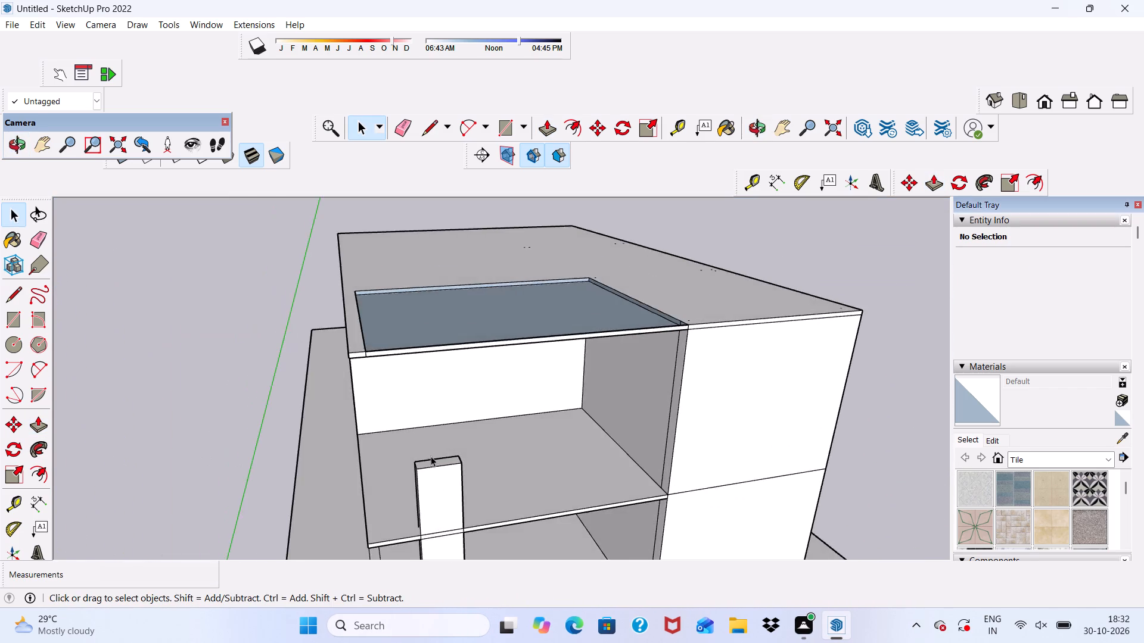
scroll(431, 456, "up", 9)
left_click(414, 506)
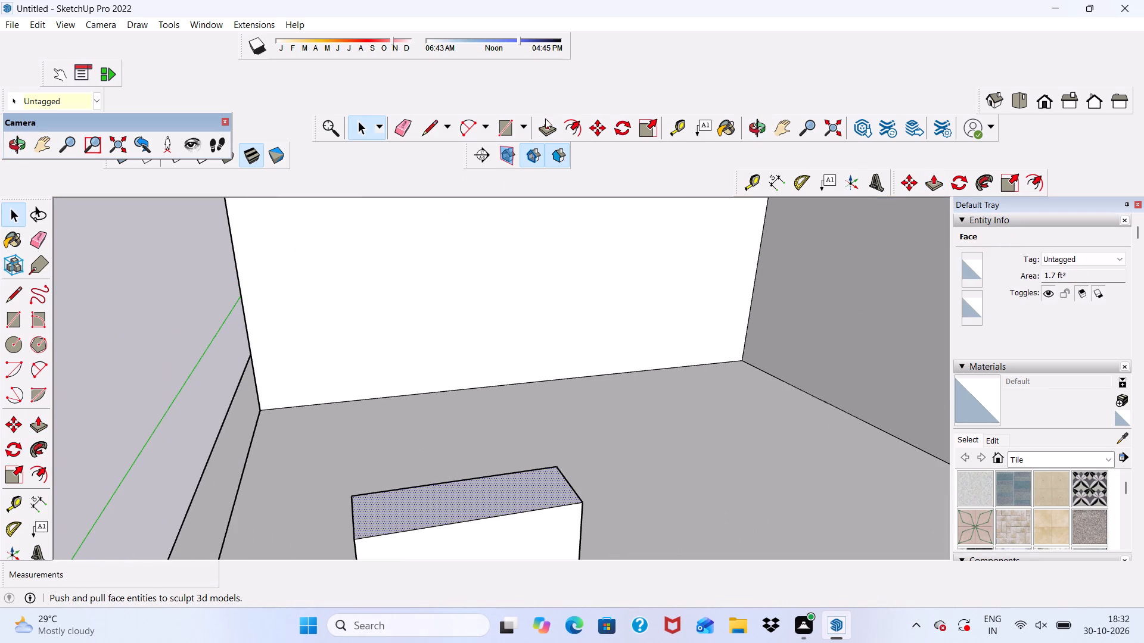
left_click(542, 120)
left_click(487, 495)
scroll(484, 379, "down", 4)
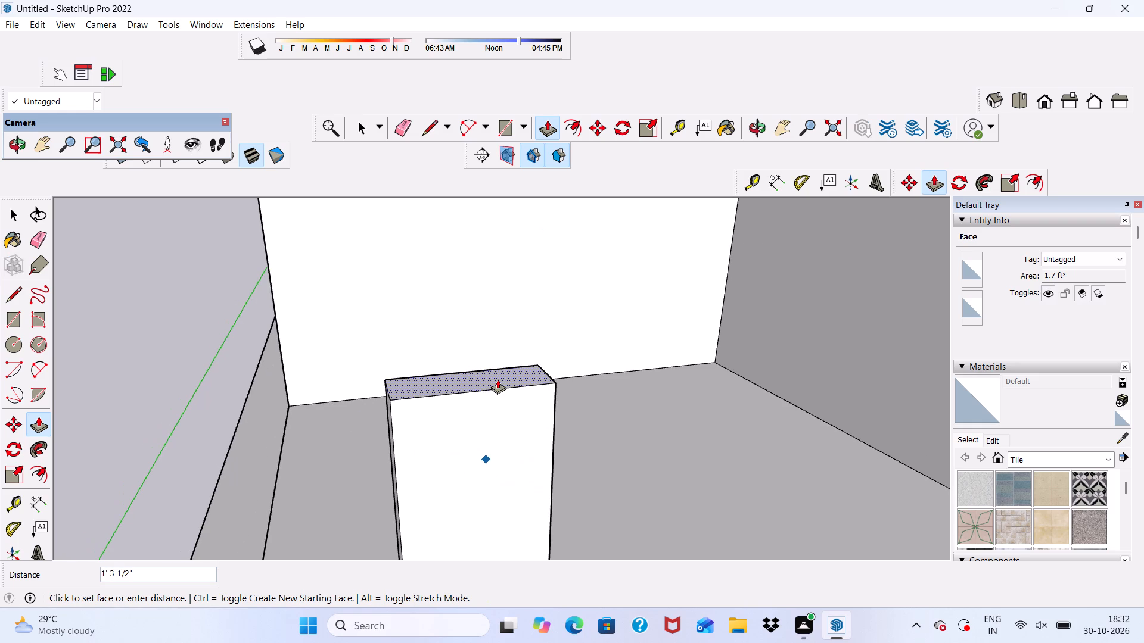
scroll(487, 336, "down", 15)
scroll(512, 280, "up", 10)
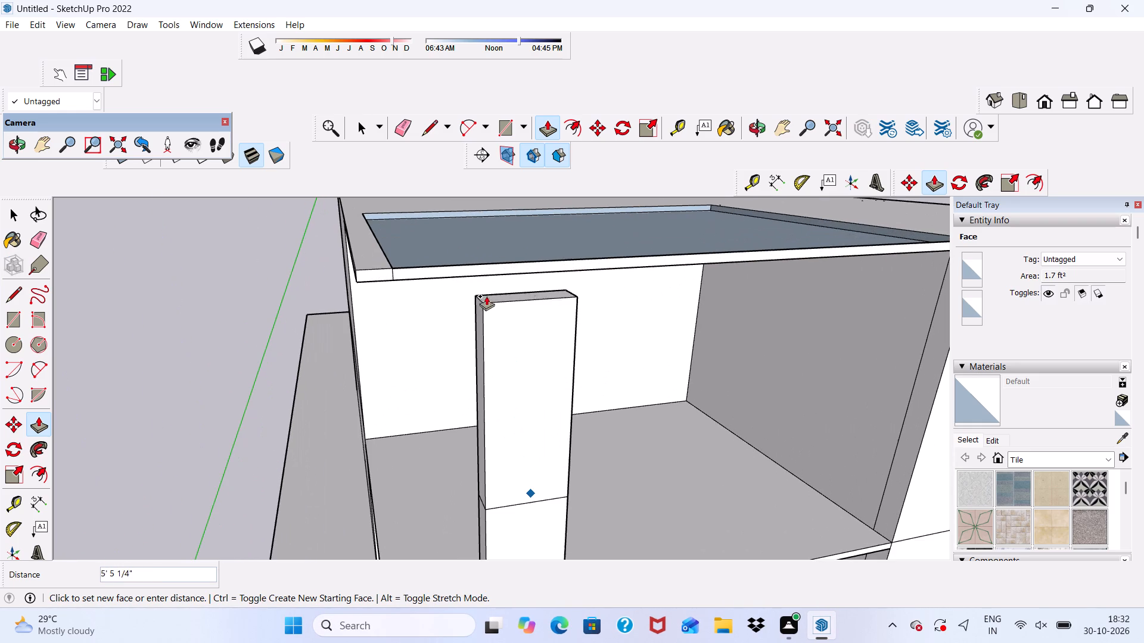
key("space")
Push/Pull the recessed roof face above the open corner up 3", flush with the slab's top.
left_click(417, 235)
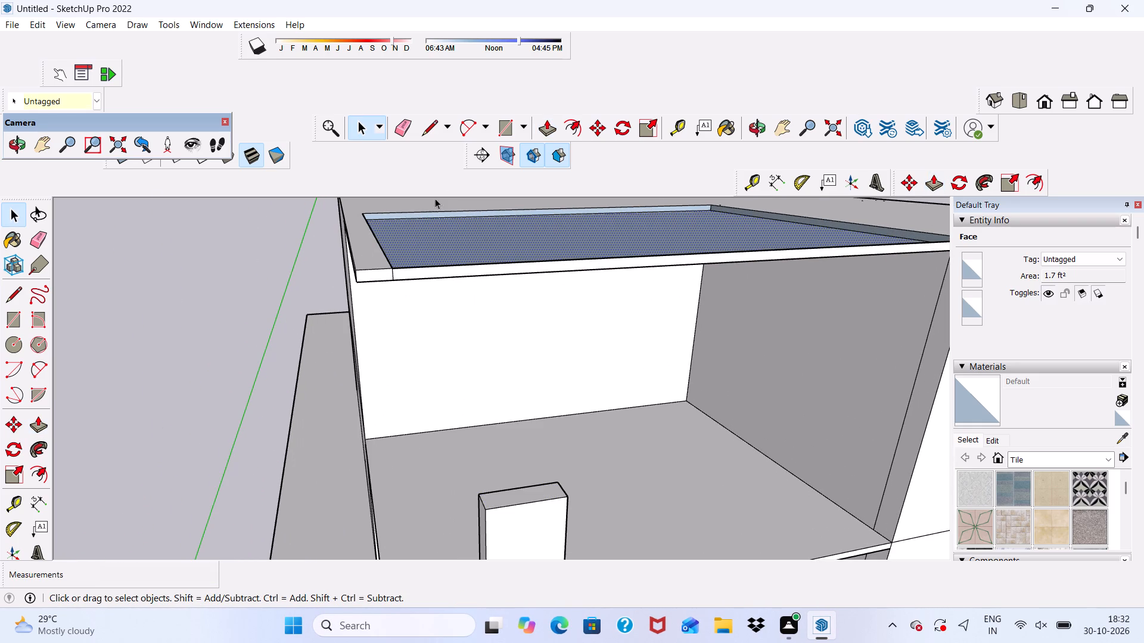
left_click(557, 126)
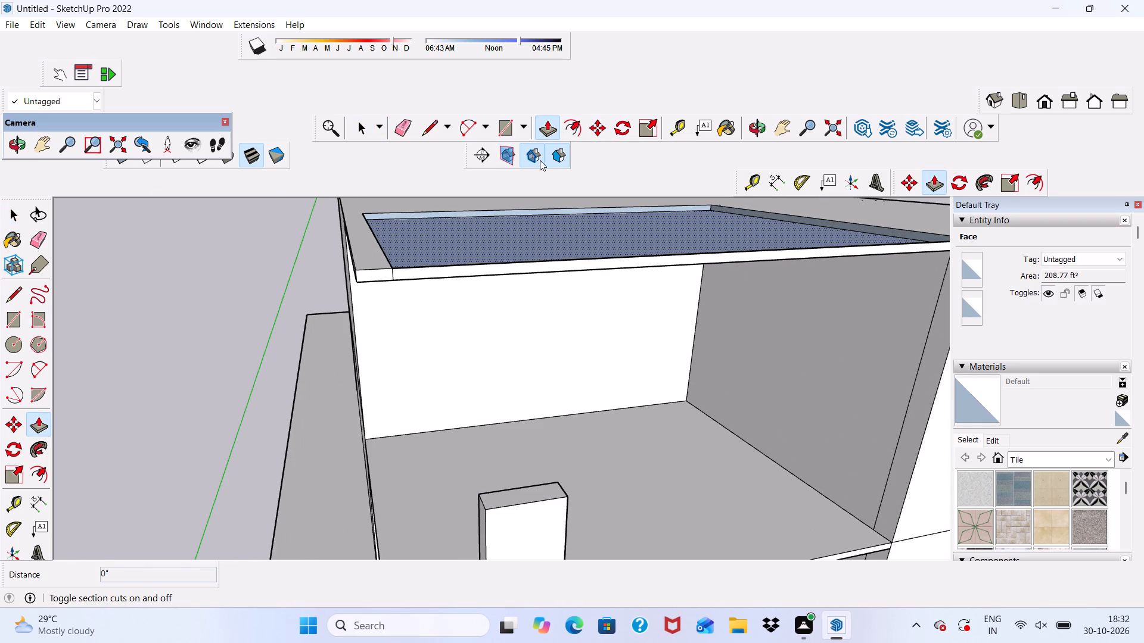
scroll(510, 252, "up", 3)
left_click(505, 246)
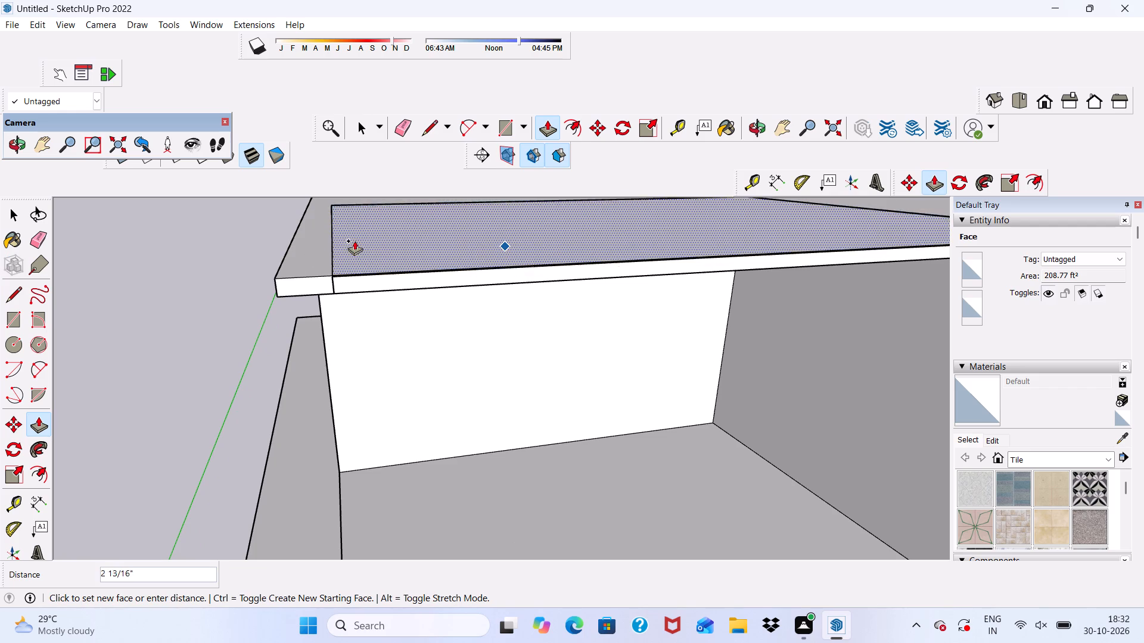
left_click(291, 252)
scroll(304, 261, "down", 4)
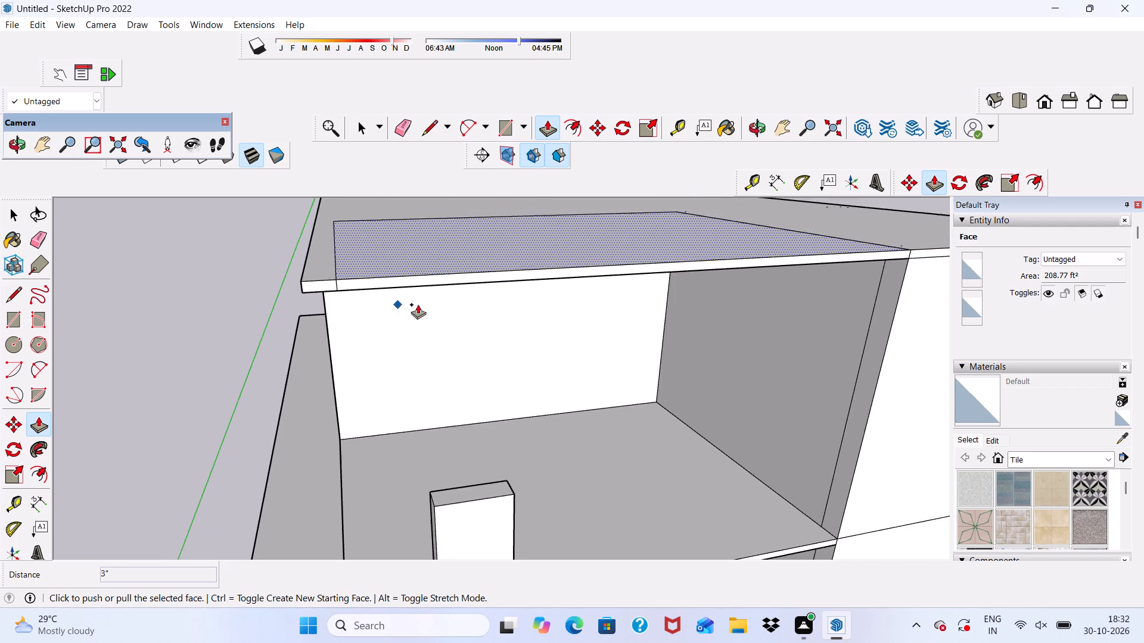
scroll(424, 254, "down", 5)
scroll(458, 404, "up", 8)
key("space")
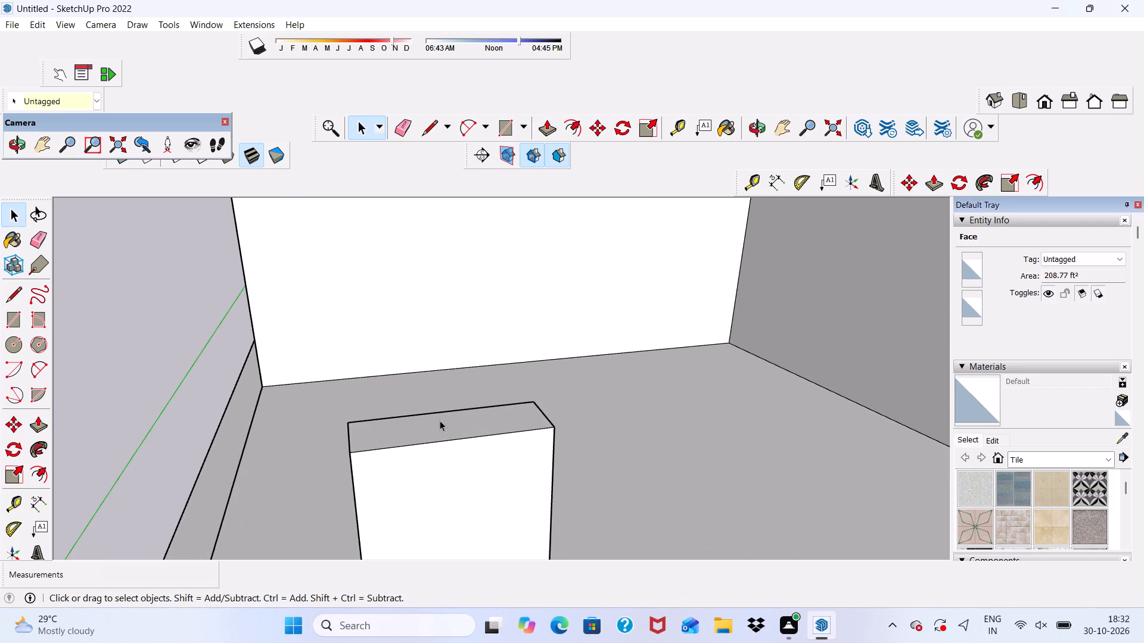
Push/Pull the column's top face on the upper storey up to meet the roof slab's underside.
scroll(440, 425, "up", 2)
left_click(440, 425)
left_click(555, 132)
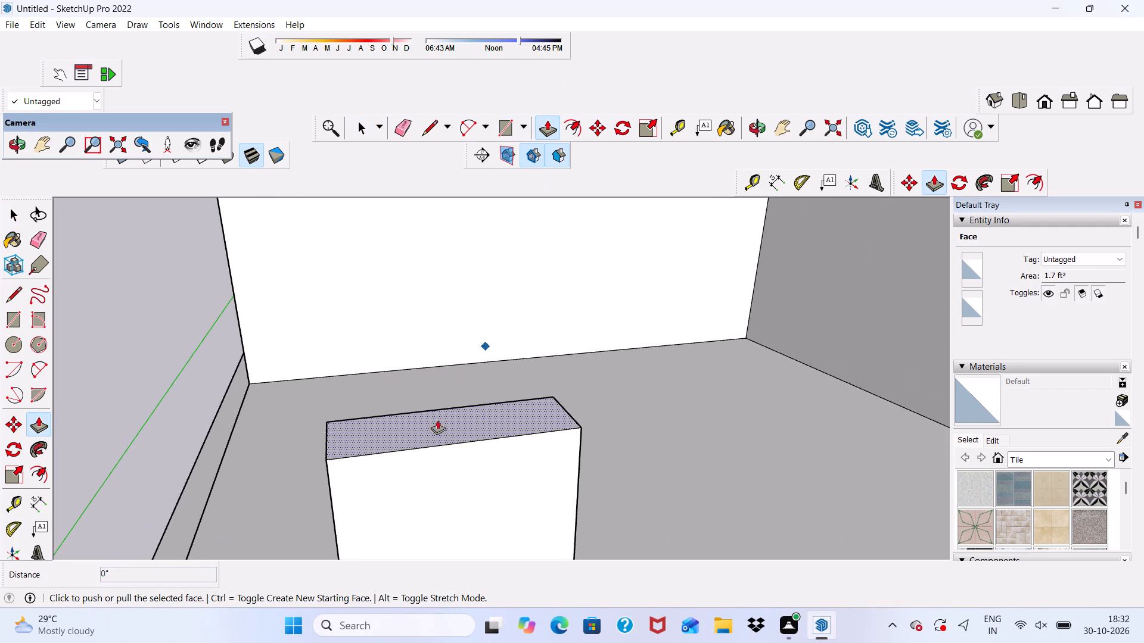
left_click(411, 429)
scroll(379, 294, "down", 12)
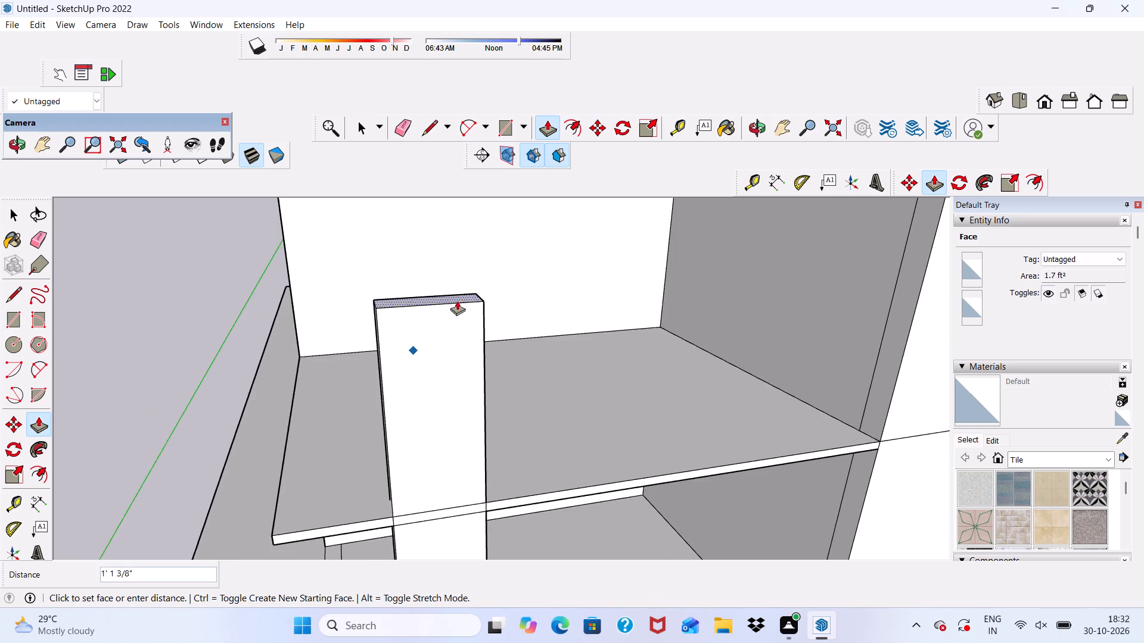
scroll(457, 301, "down", 14)
scroll(468, 274, "up", 14)
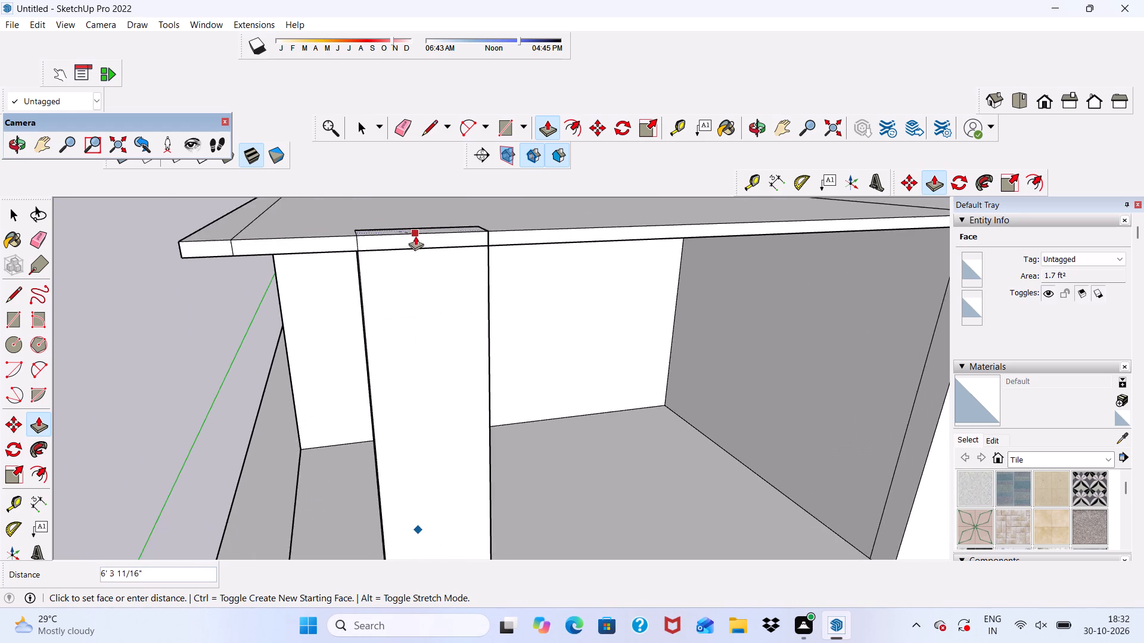
scroll(415, 236, "up", 5)
left_click(352, 202)
scroll(381, 280, "down", 5)
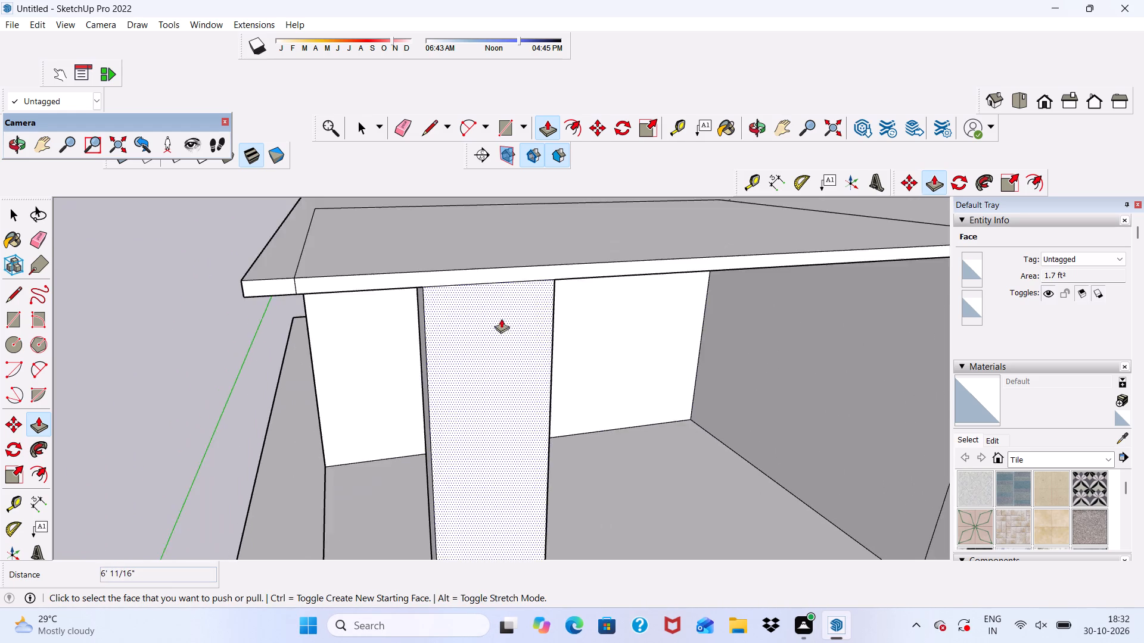
scroll(501, 319, "down", 4)
middle_click_drag(500, 344, 645, 296)
key("space")
Erase the leftover inner lines across the roof slab's top and the short seam on its edge near the open corner.
middle_click_drag(596, 267, 598, 325)
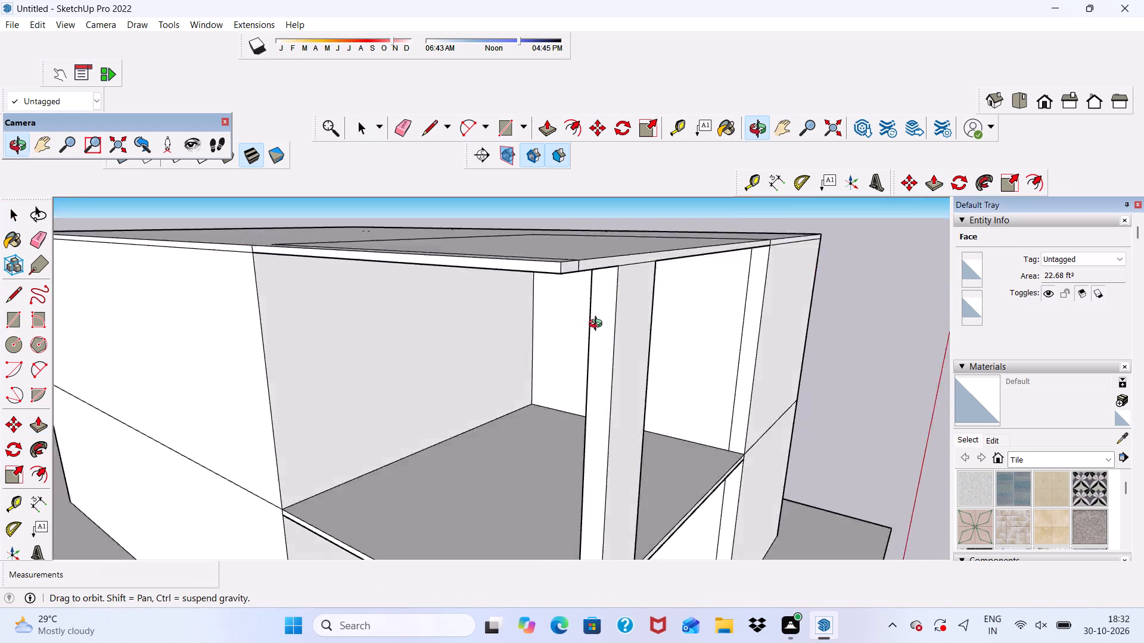
middle_click_drag(598, 325, 464, 422)
left_click(397, 124)
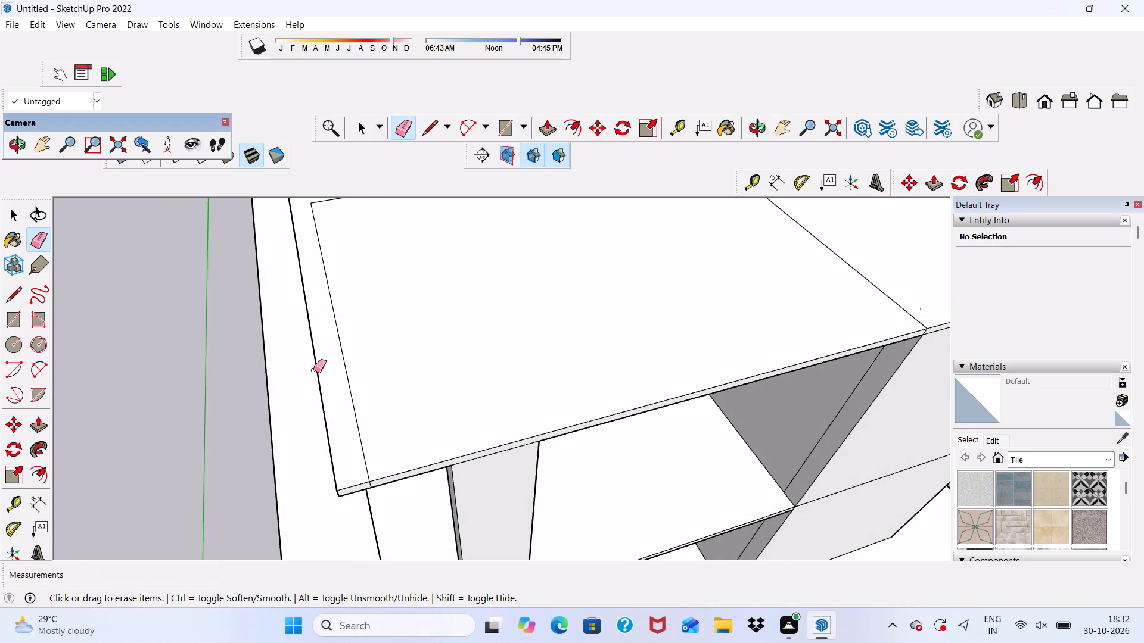
left_click_drag(334, 359, 366, 392)
scroll(371, 488, "up", 7)
left_click(368, 483)
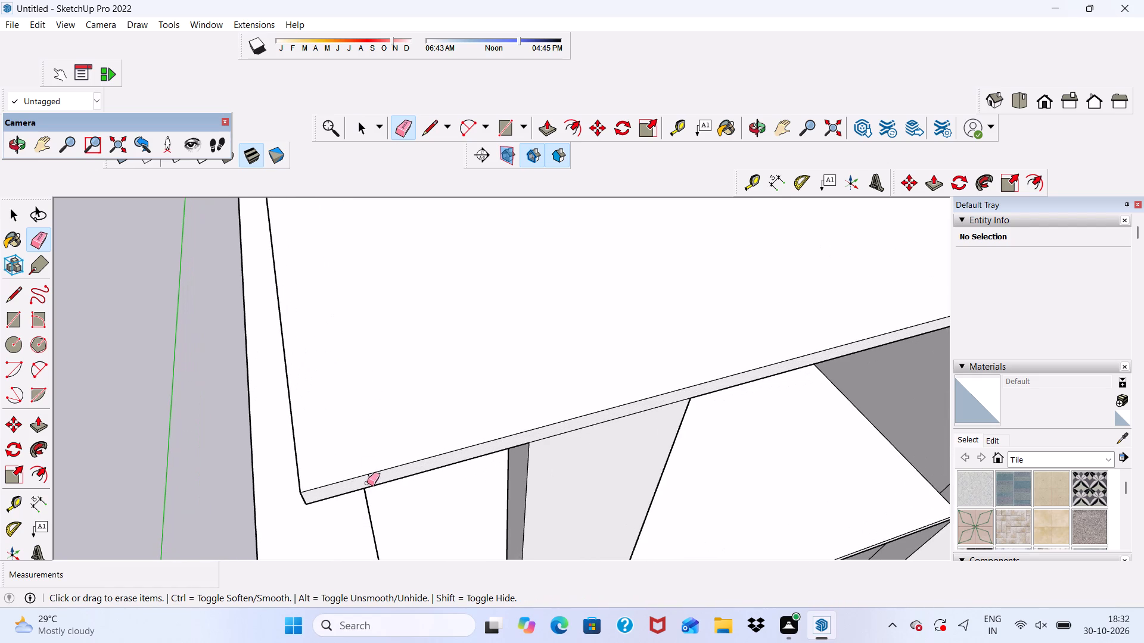
scroll(354, 457, "down", 12)
left_click_drag(362, 268, 375, 307)
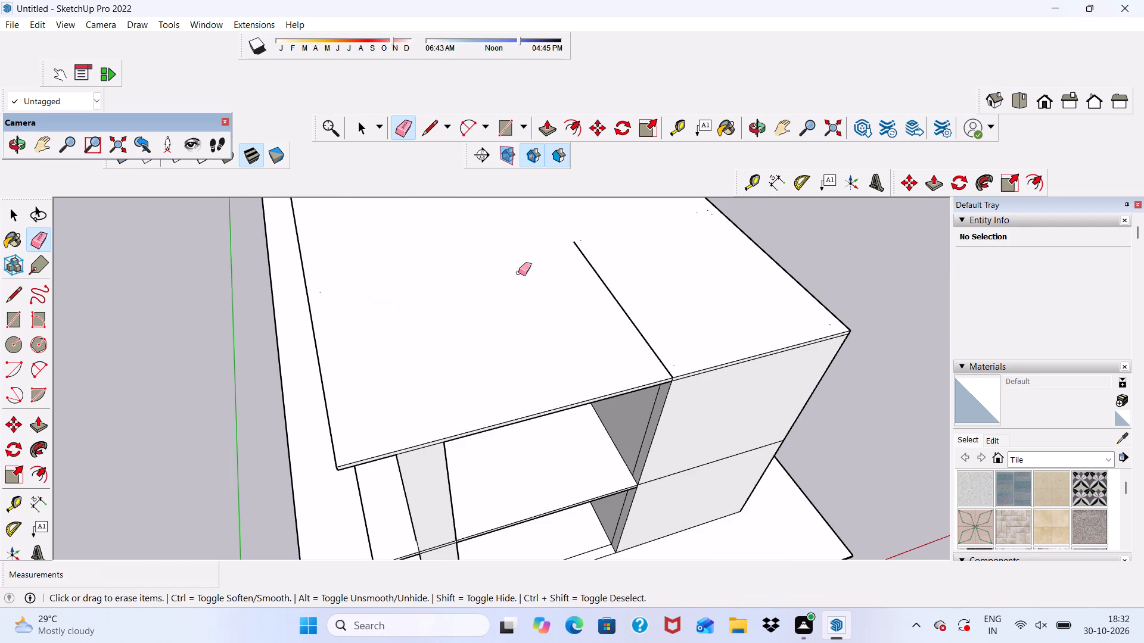
left_click_drag(567, 269, 664, 336)
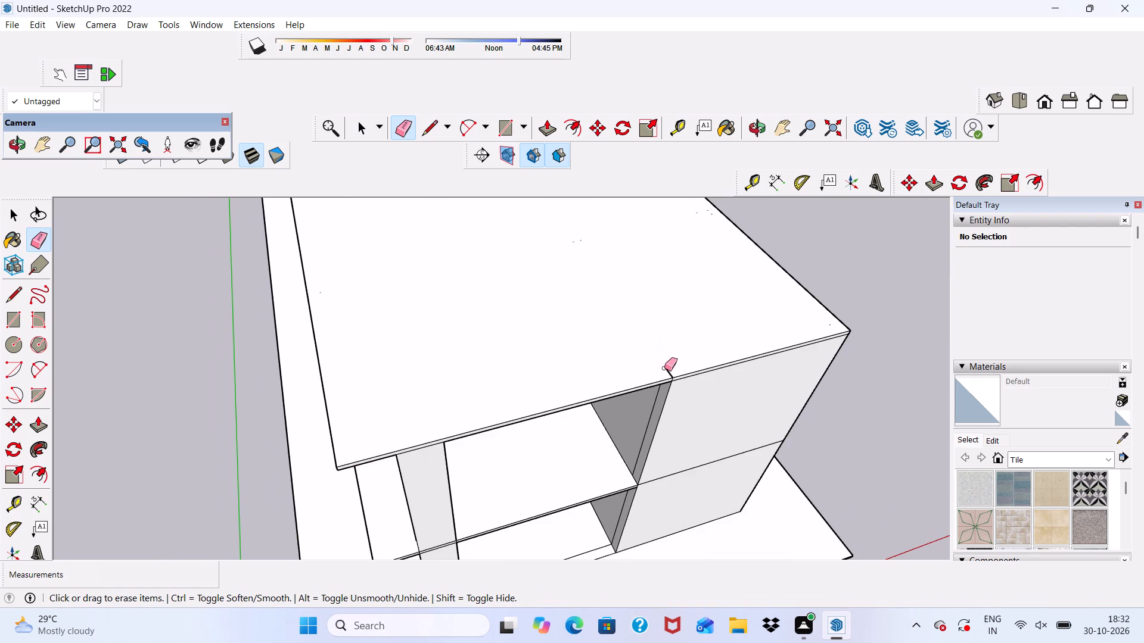
left_click(667, 369)
Erase the leftover line on the roof slab's underside along the open corner's overhanging edge.
scroll(409, 364, "down", 2)
middle_click_drag(489, 261, 561, 9)
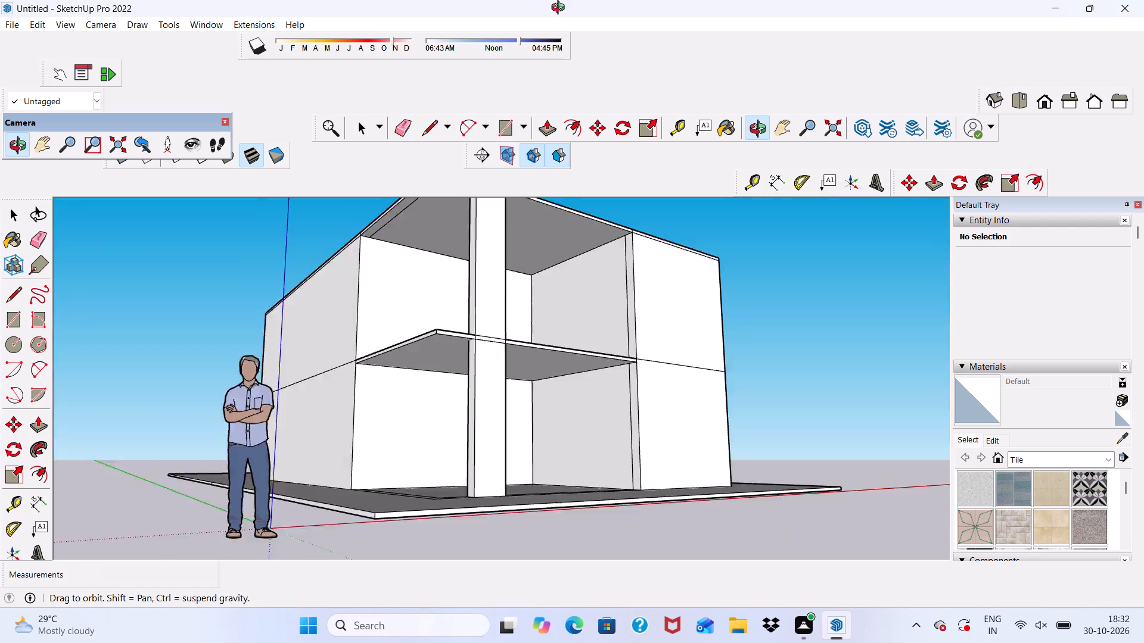
middle_click_drag(561, 9, 561, 7)
scroll(484, 260, "up", 3)
scroll(468, 327, "down", 7)
scroll(438, 305, "up", 7)
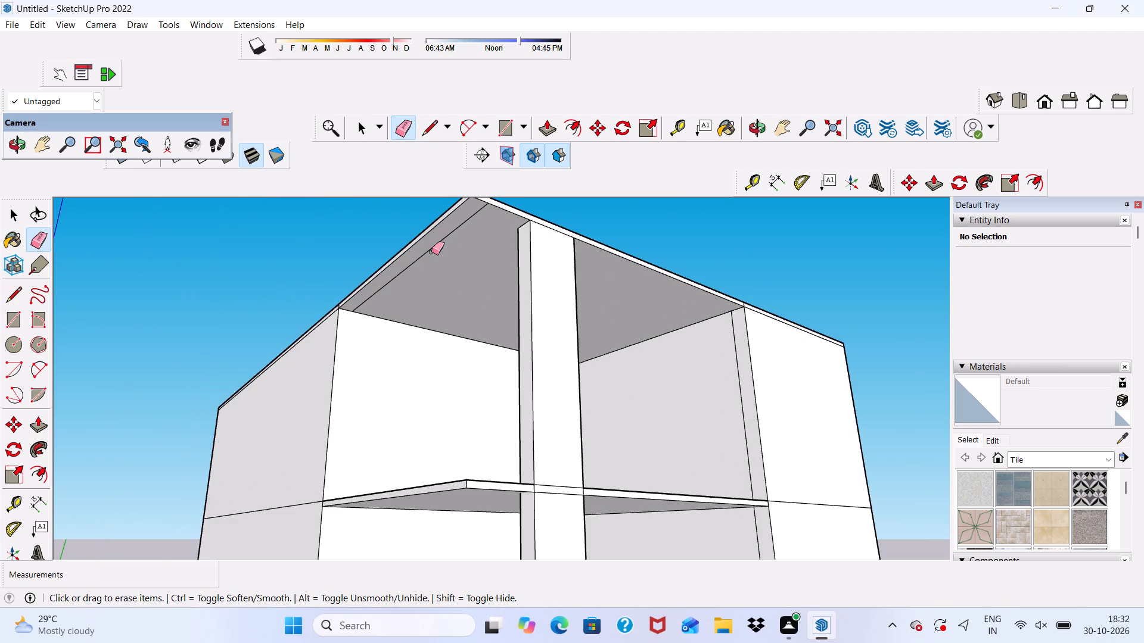
left_click_drag(436, 245, 444, 259)
scroll(437, 255, "down", 6)
Examine the building from several sides, checking the open corner, the column and both slabs.
middle_click_drag(506, 412, 384, 464)
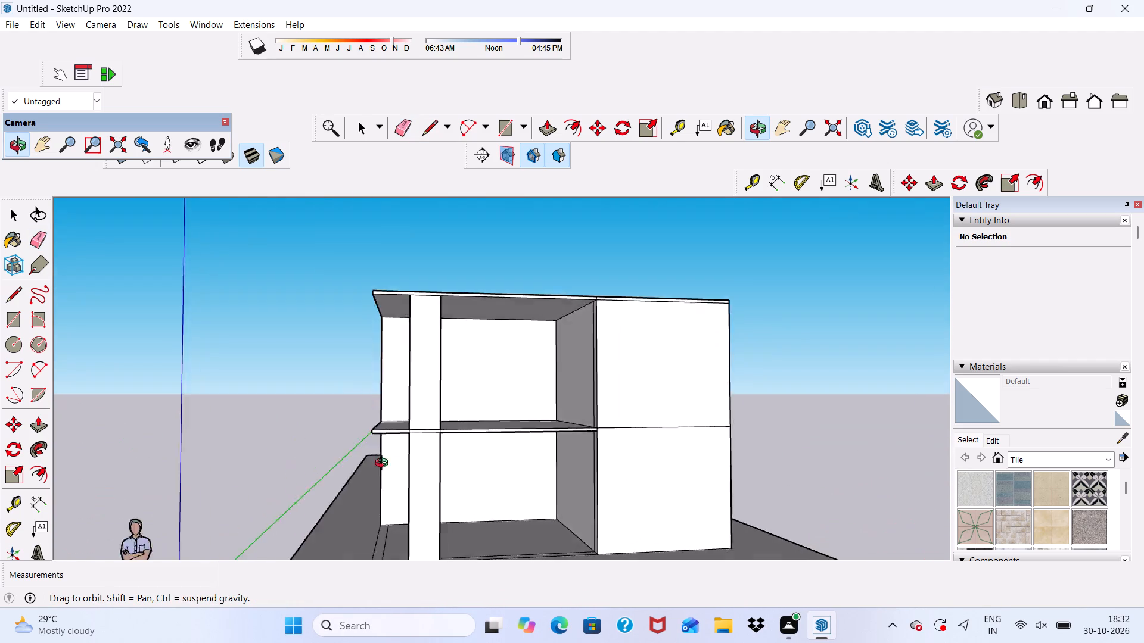
middle_click_drag(384, 464, 528, 459)
key("space")
scroll(474, 431, "up", 4)
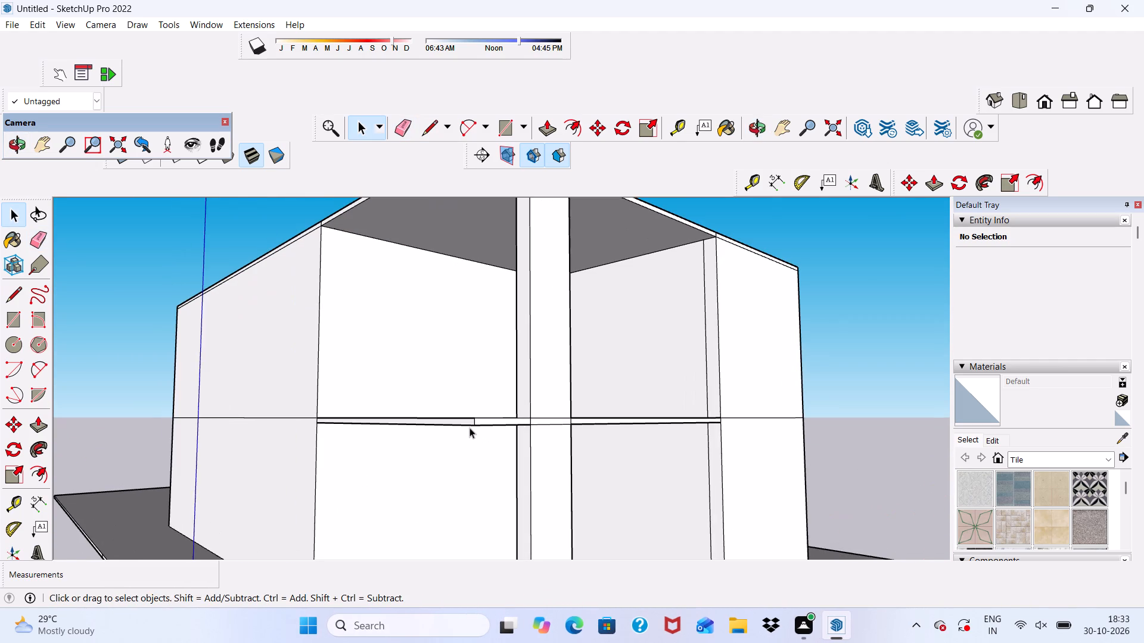
scroll(468, 413, "down", 5)
scroll(518, 422, "down", 5)
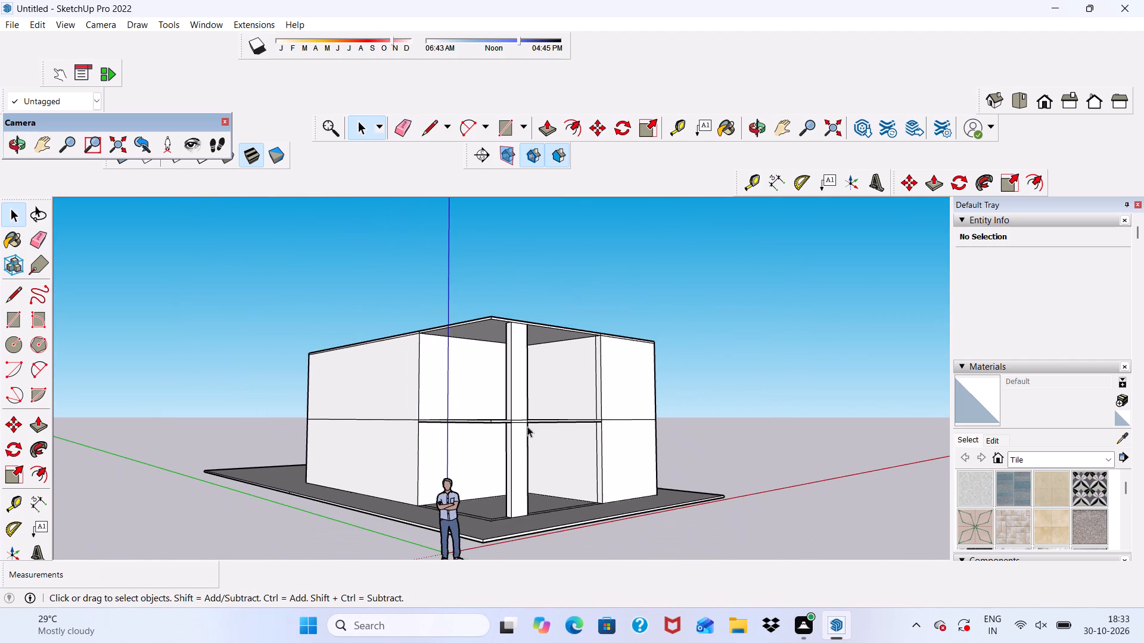
middle_click_drag(527, 426, 239, 456)
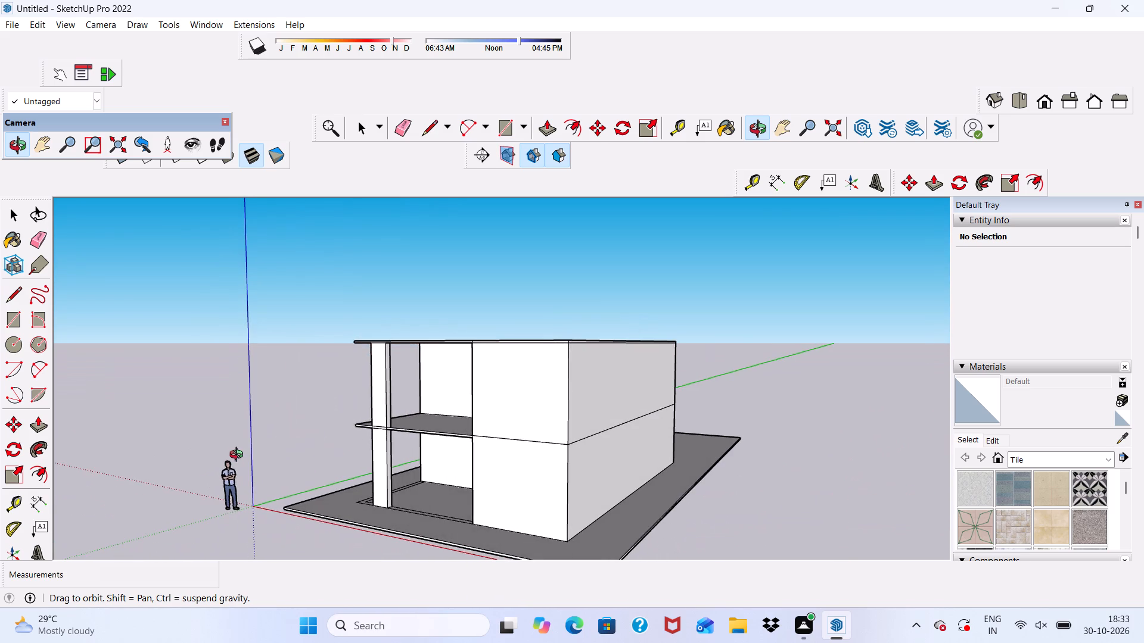
middle_click_drag(239, 456, 492, 485)
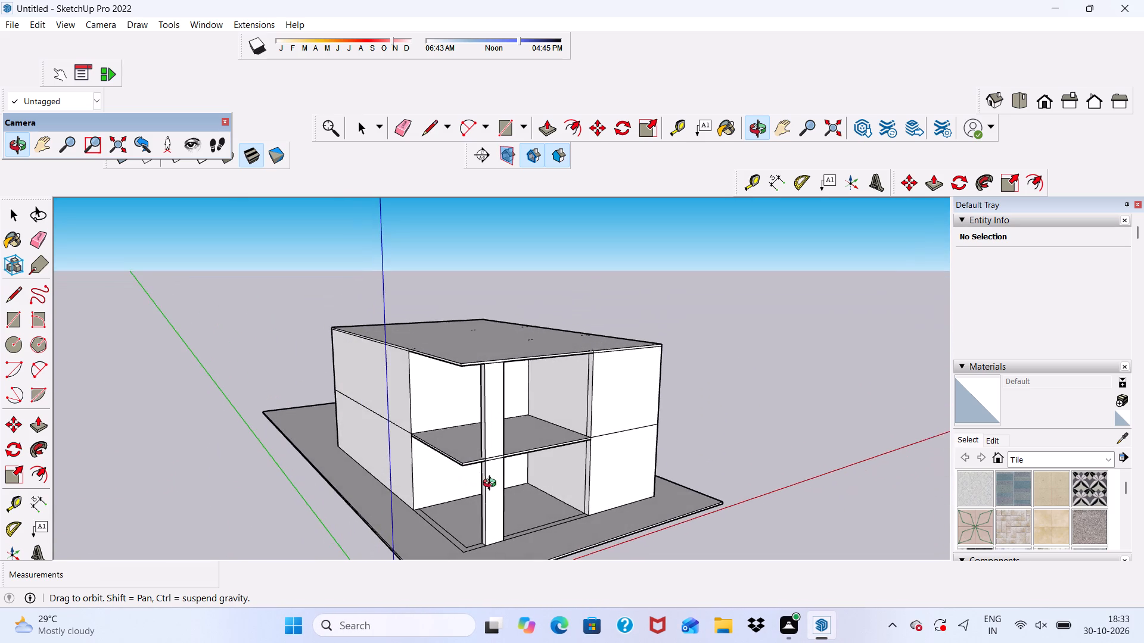
middle_click_drag(492, 485, 493, 484)
scroll(480, 429, "up", 4)
scroll(480, 429, "down", 2)
middle_click_drag(501, 466, 502, 485)
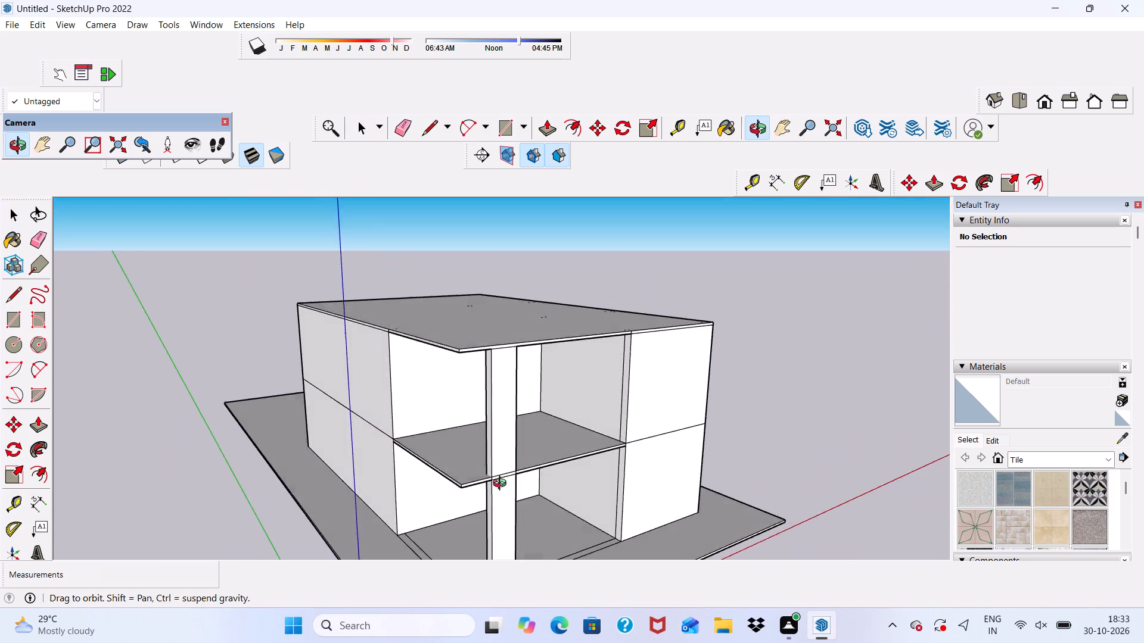
middle_click_drag(502, 485, 437, 501)
Offset the outline of the roof slab's top face inward by 9".
scroll(450, 360, "up", 3)
left_click(454, 342)
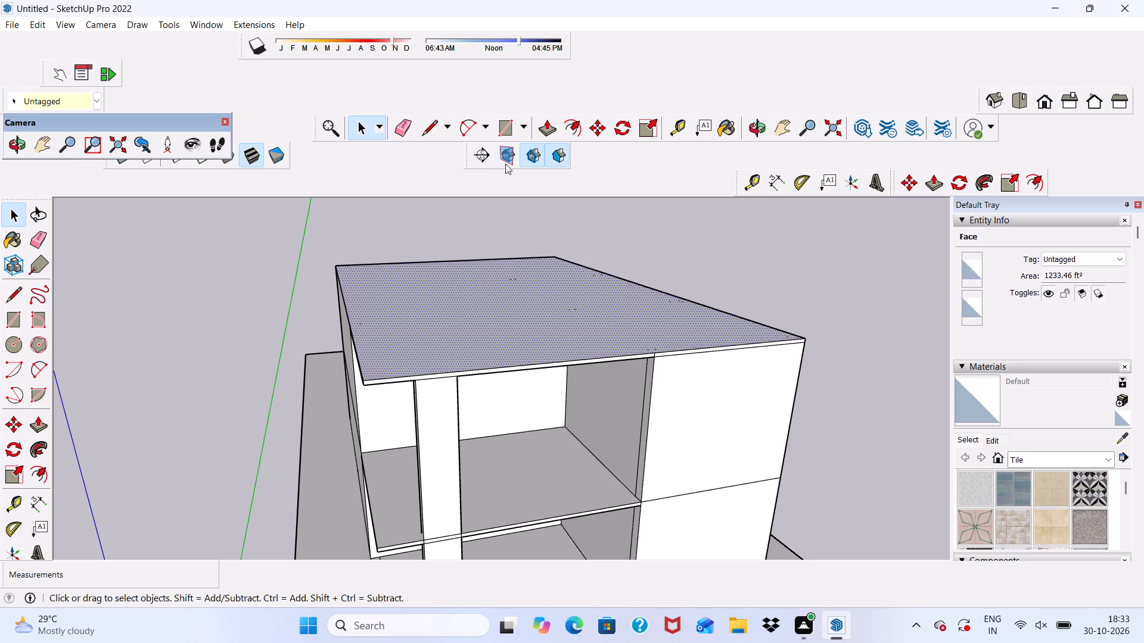
left_click(579, 126)
scroll(490, 369, "up", 3)
scroll(483, 363, "down", 1)
middle_click_drag(483, 363, 480, 416)
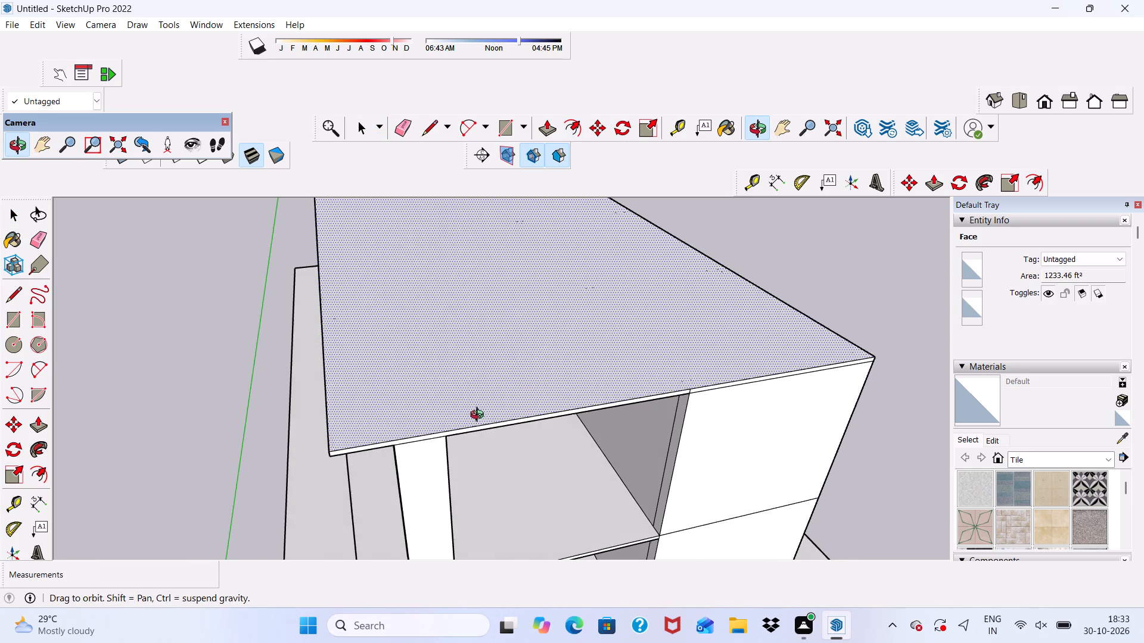
middle_click_drag(480, 416, 478, 417)
left_click(343, 429)
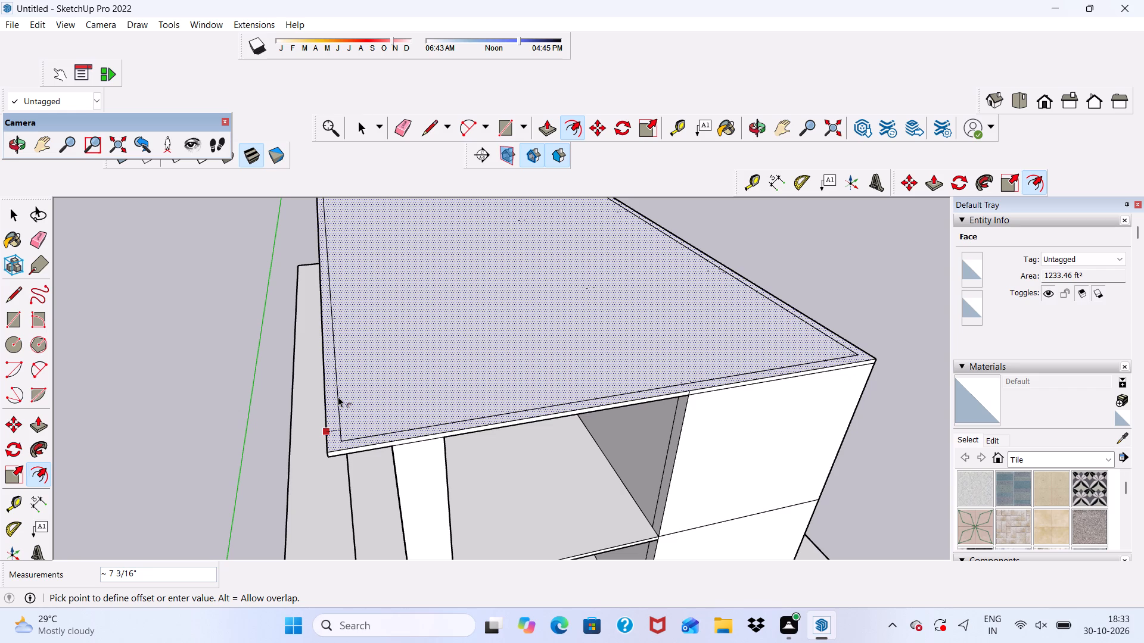
key("9")
key("shift+quotedbl")
key("Return")
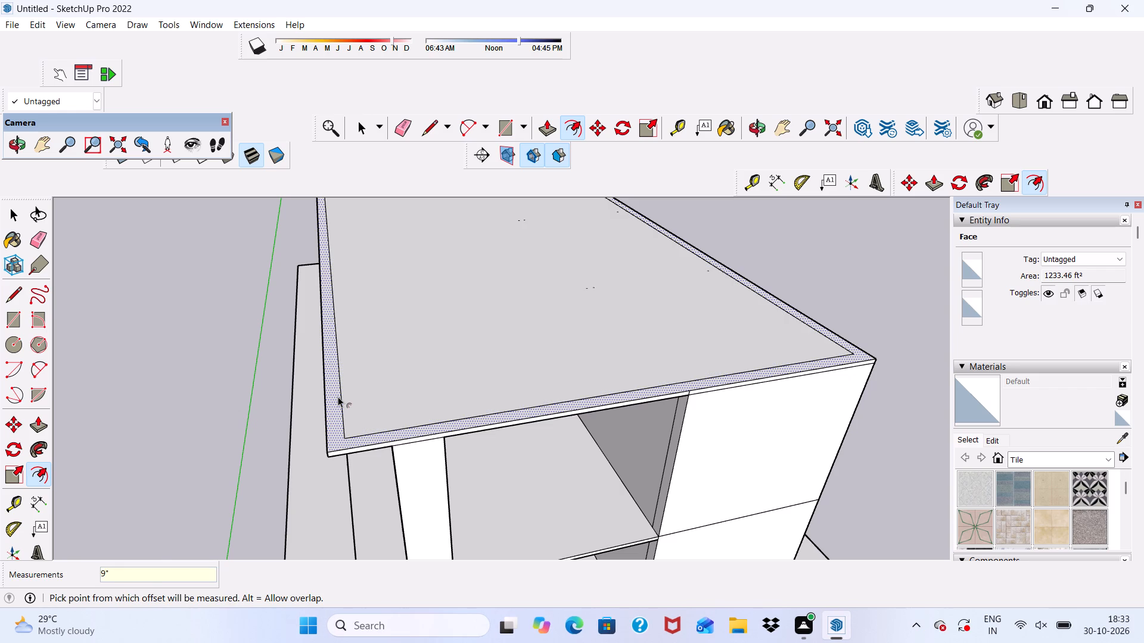
scroll(359, 410, "down", 9)
scroll(492, 528, "up", 5)
scroll(359, 401, "down", 4)
middle_click_drag(360, 399, 373, 347)
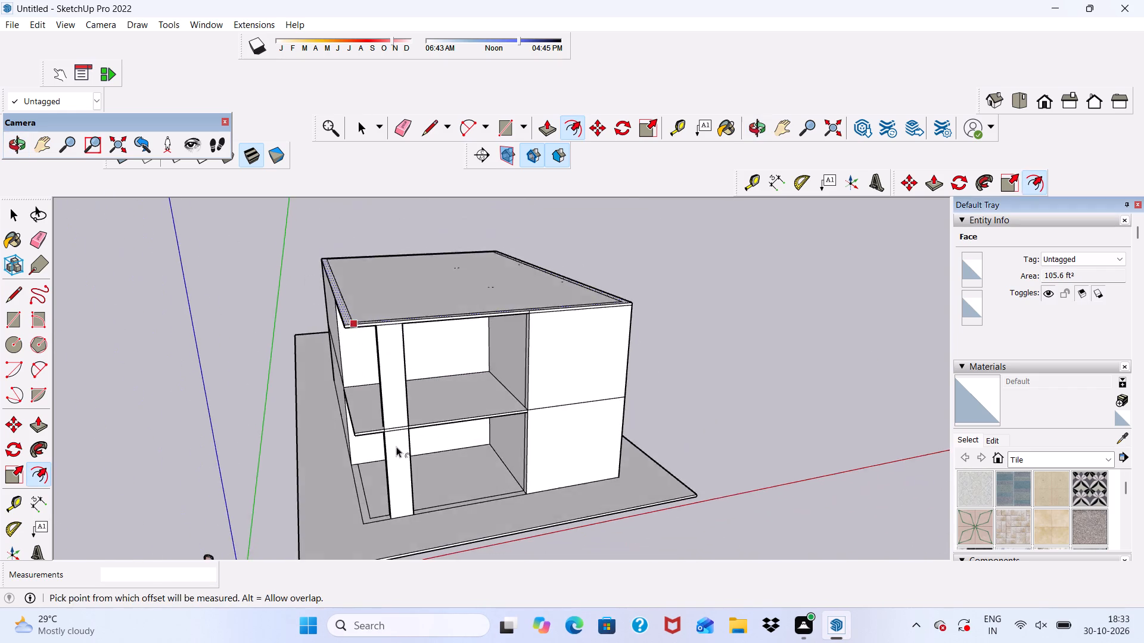
scroll(396, 449, "up", 5)
key("space")
Examine the upper floor slab at the open corner and where the column passes its front edge.
scroll(484, 384, "up", 1)
left_click(484, 384)
scroll(477, 389, "down", 2)
middle_click_drag(477, 394, 483, 437)
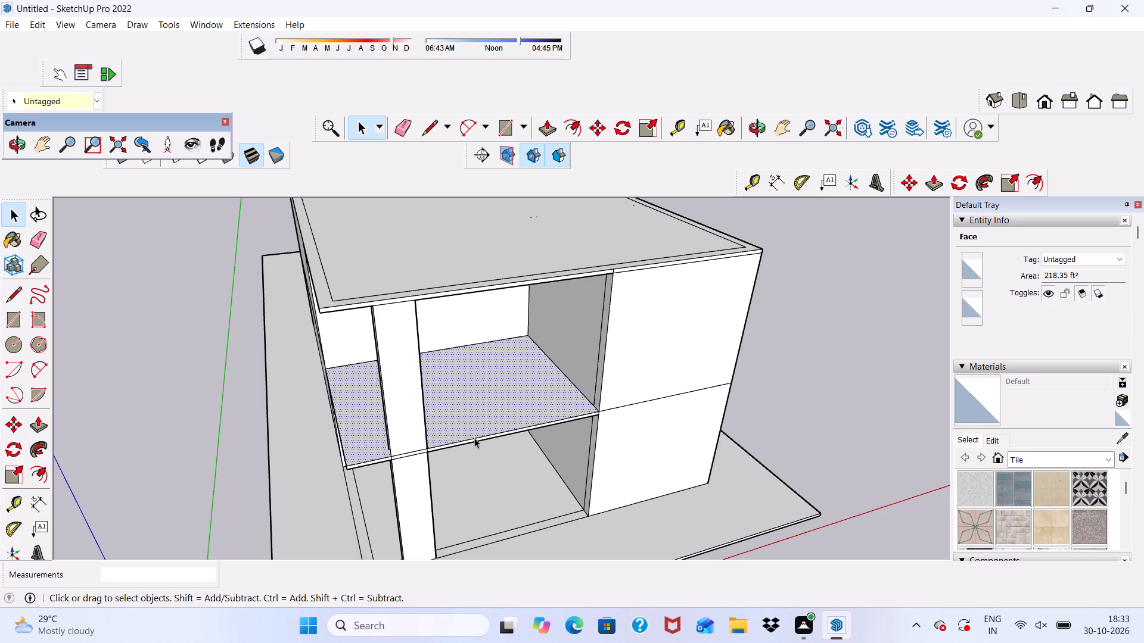
scroll(467, 363, "up", 3)
scroll(433, 270, "down", 9)
middle_click_drag(438, 297, 398, 242)
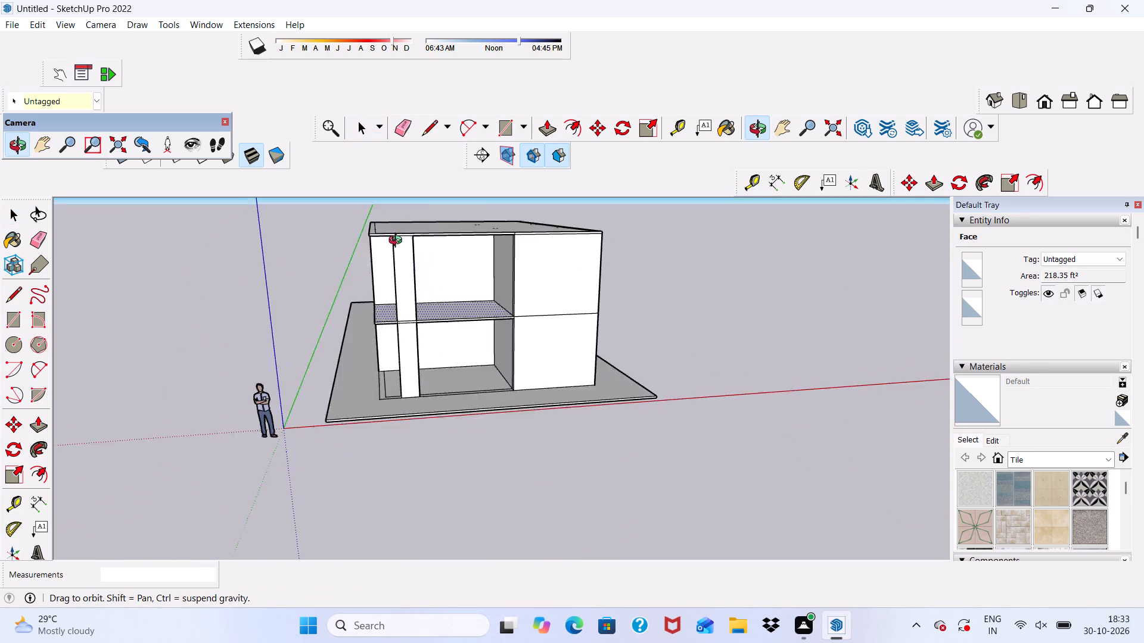
middle_click_drag(398, 242, 353, 327)
left_click(297, 316)
scroll(393, 342, "up", 14)
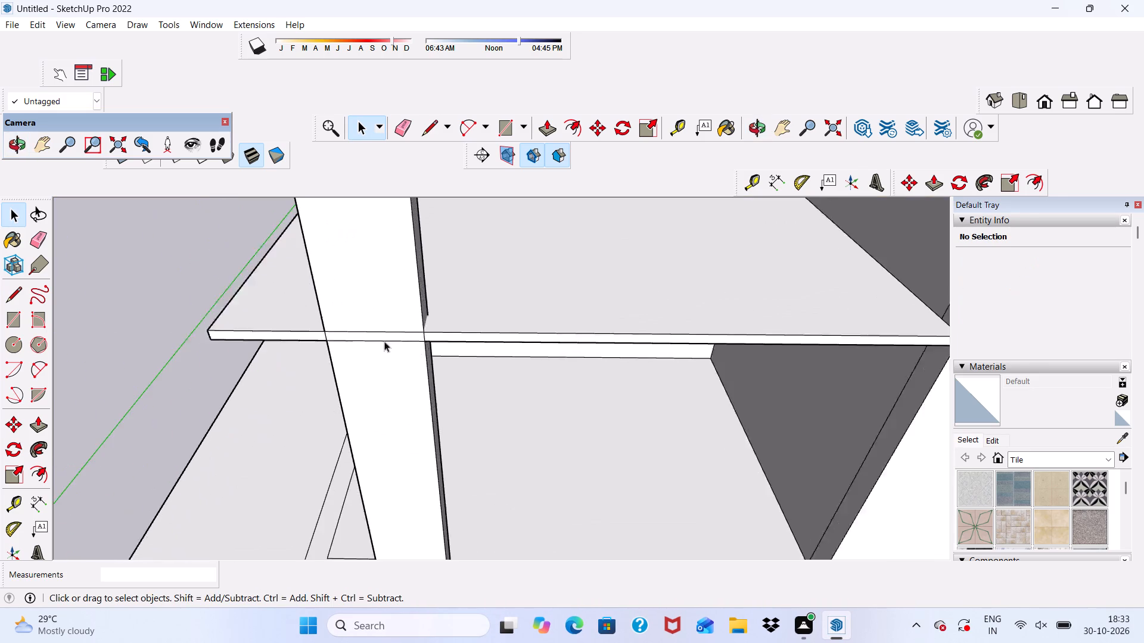
scroll(384, 341, "up", 7)
scroll(363, 336, "down", 1)
middle_click_drag(361, 354, 324, 252)
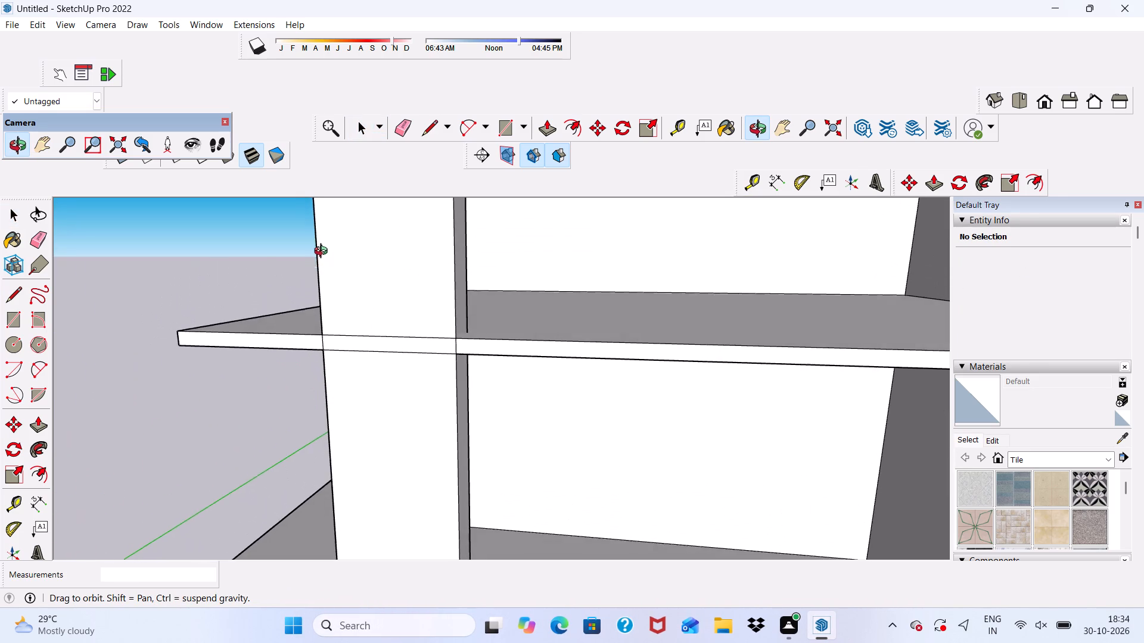
middle_click_drag(324, 252, 344, 306)
scroll(344, 306, "up", 1)
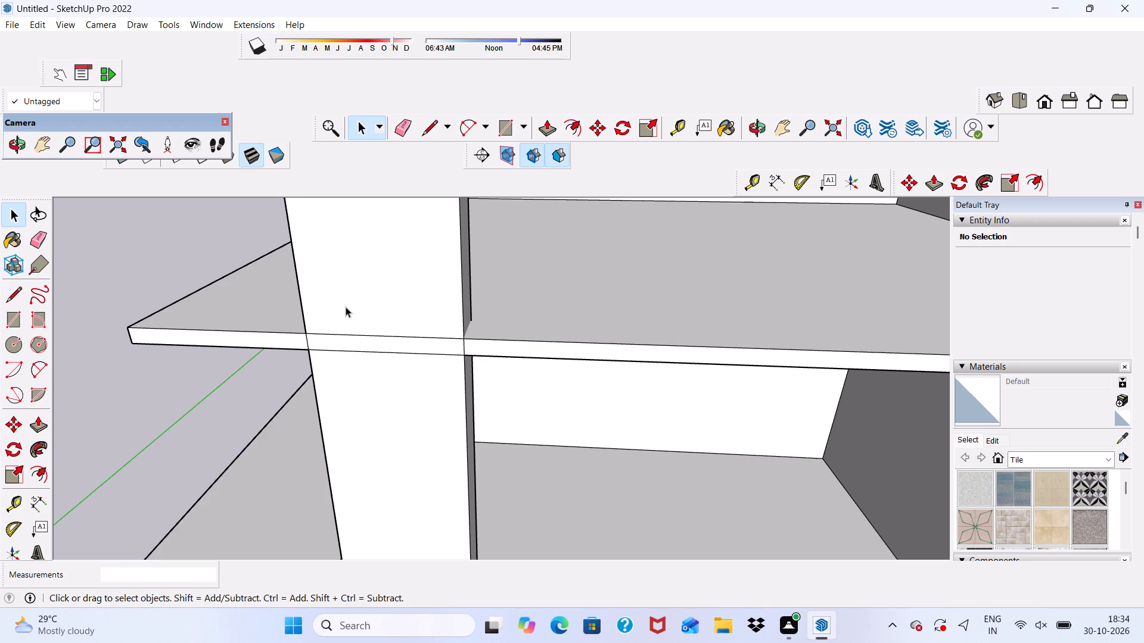
scroll(353, 305, "down", 5)
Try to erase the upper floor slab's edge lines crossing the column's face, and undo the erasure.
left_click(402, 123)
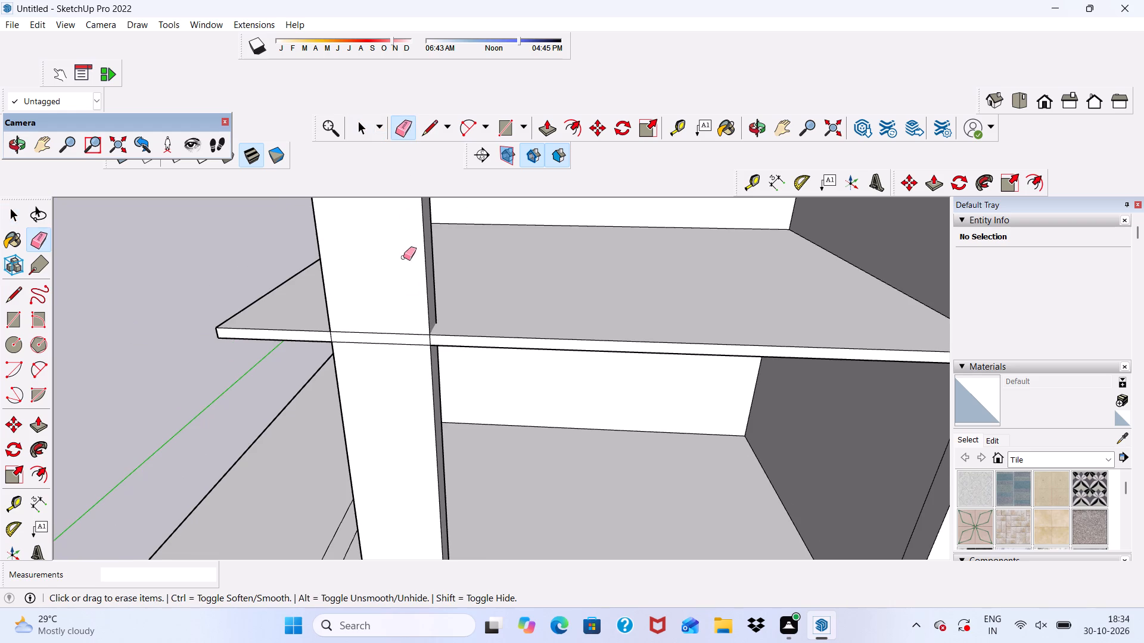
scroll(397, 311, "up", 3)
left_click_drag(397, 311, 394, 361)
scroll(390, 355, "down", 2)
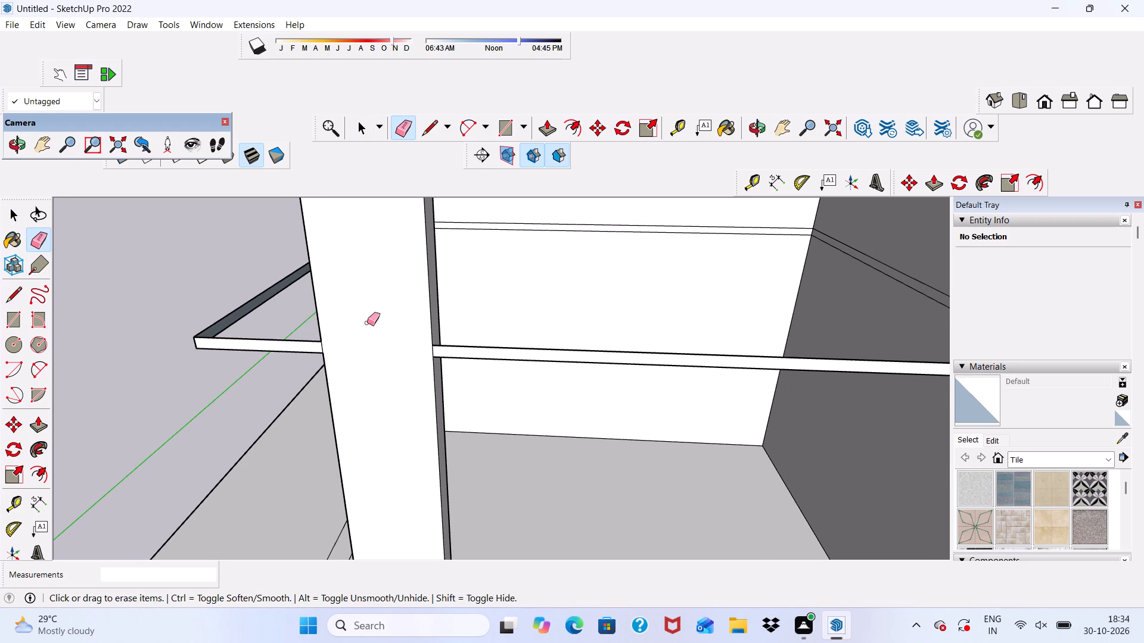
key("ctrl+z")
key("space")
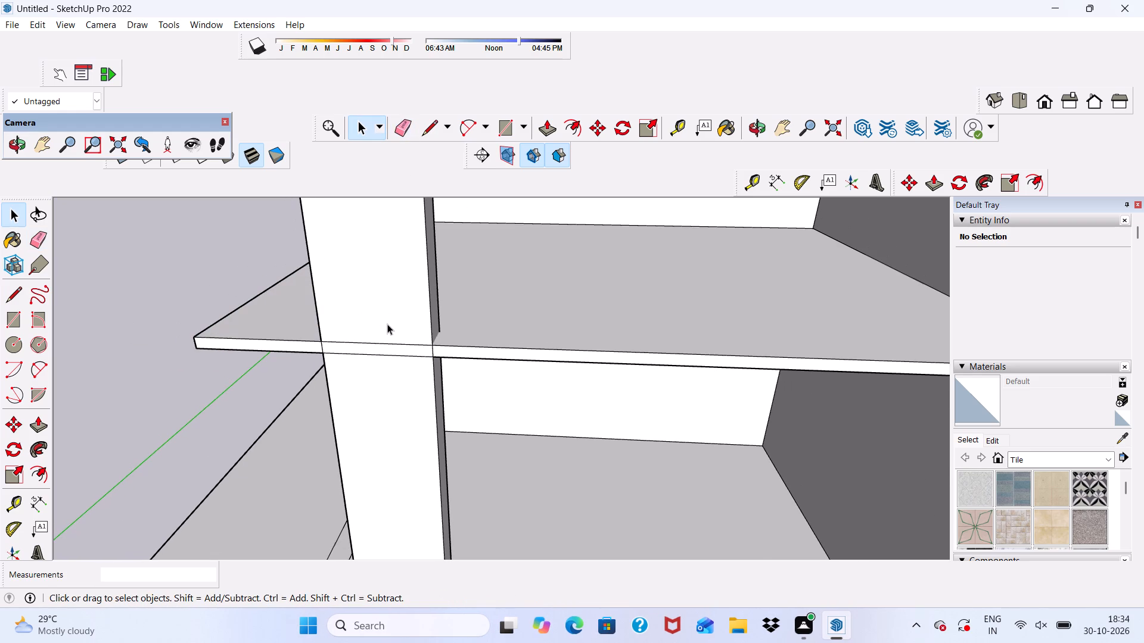
Offset the outline of the upper floor slab's top face inward by 9".
scroll(694, 421, "down", 2)
middle_click_drag(586, 345, 580, 369)
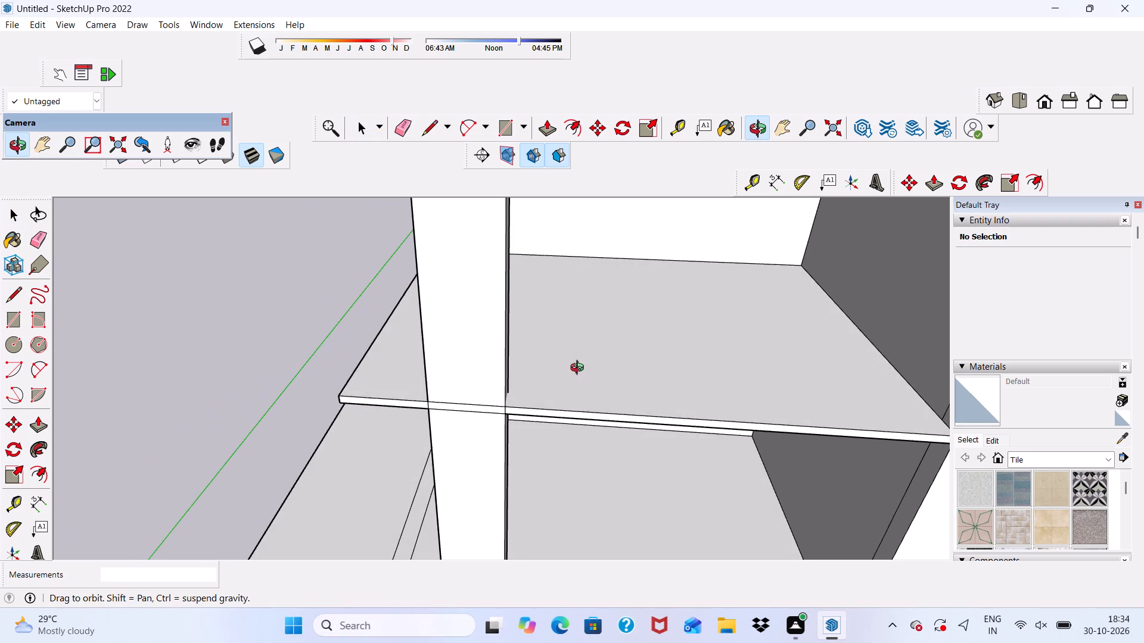
middle_click_drag(580, 369, 579, 370)
scroll(574, 368, "up", 1)
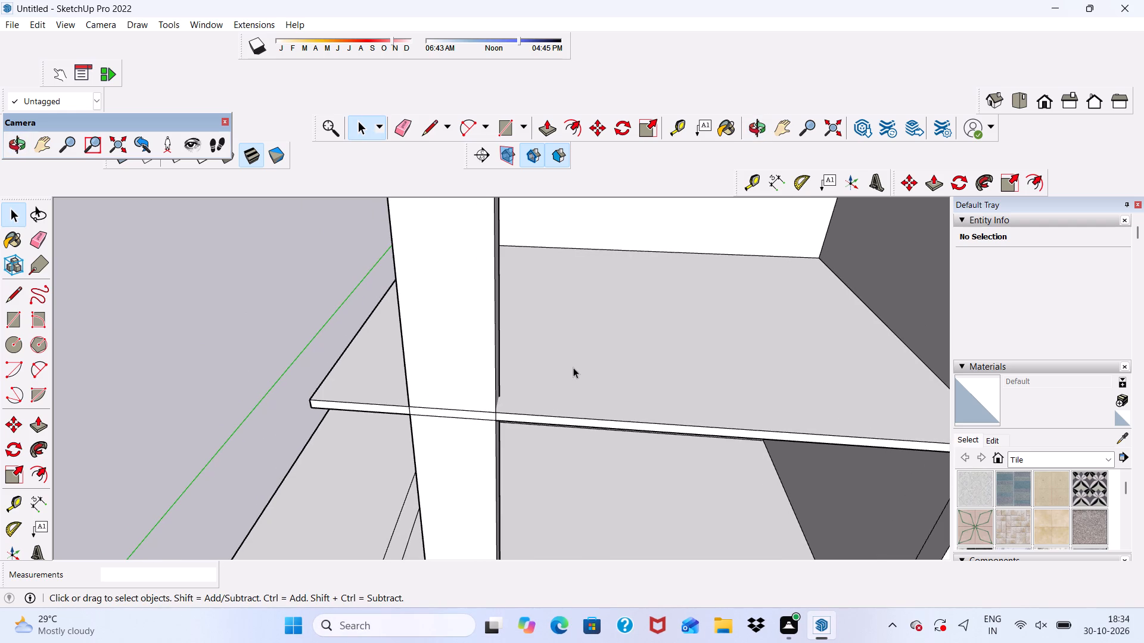
scroll(625, 389, "down", 3)
middle_click_drag(626, 390, 641, 460)
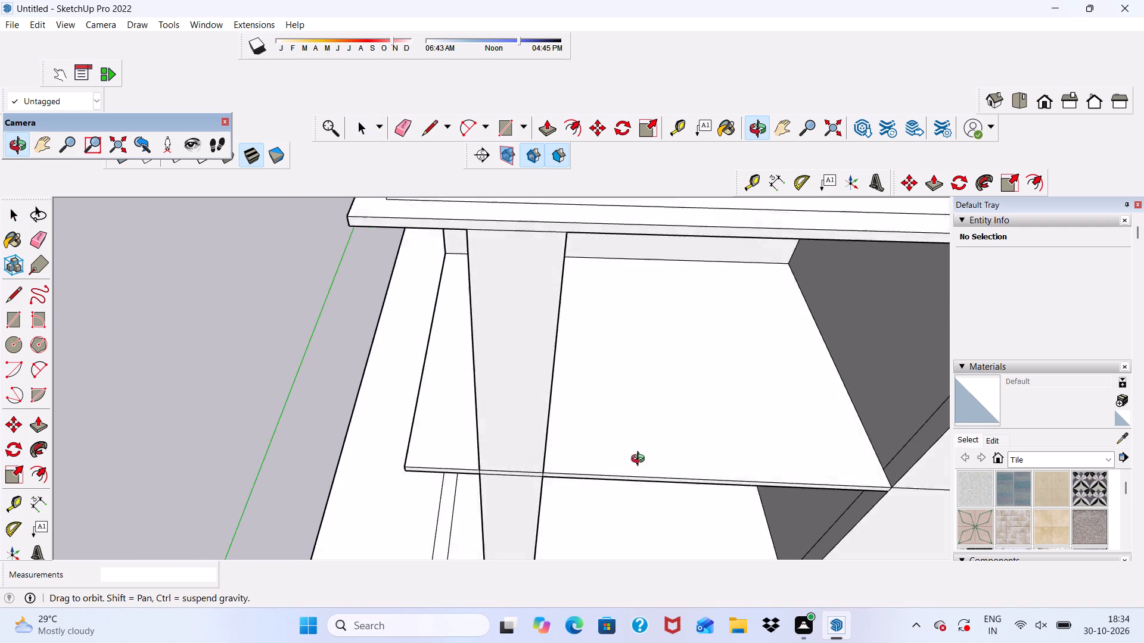
middle_click_drag(641, 460, 639, 461)
scroll(614, 399, "up", 5)
left_click(605, 397)
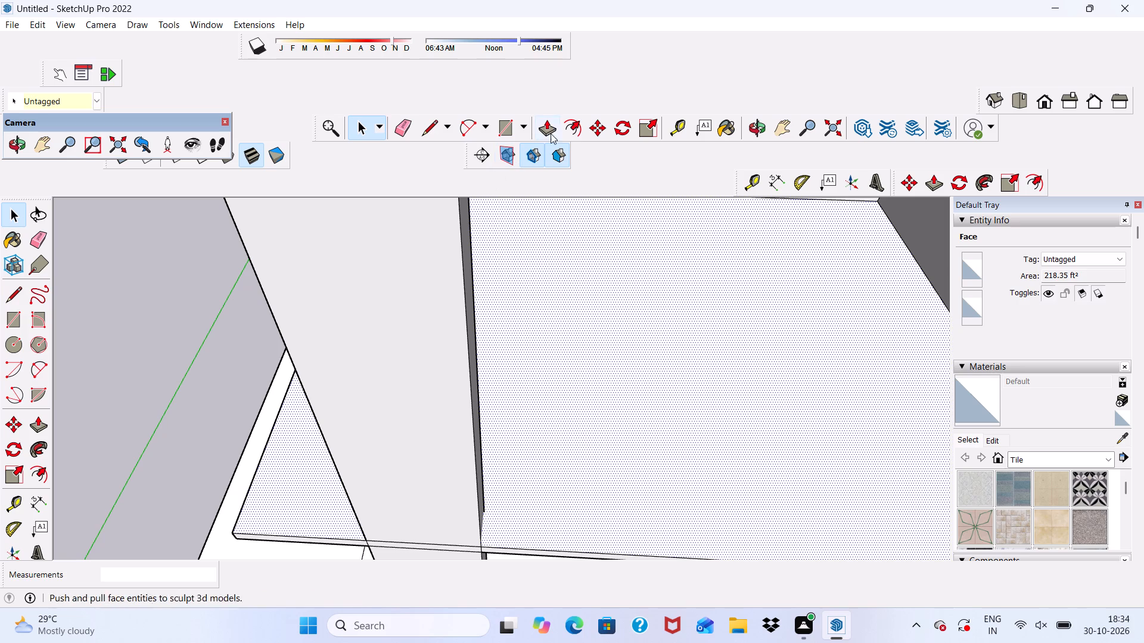
left_click(573, 128)
scroll(674, 350, "down", 4)
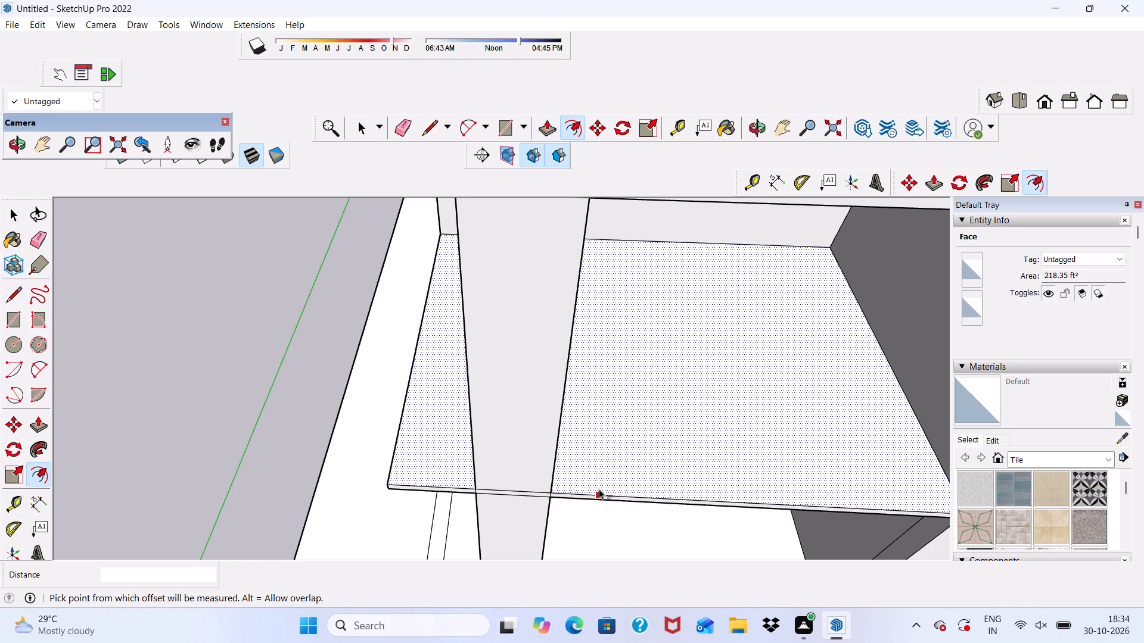
left_click(599, 489)
type("9\"")
key("Return")
scroll(600, 467, "down", 5)
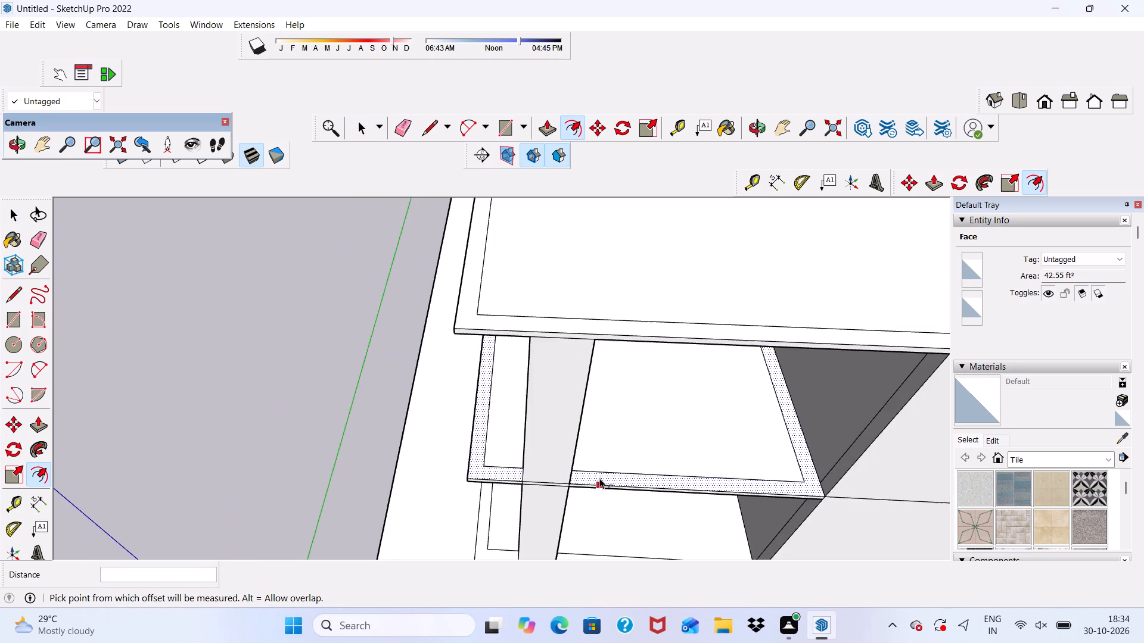
middle_click_drag(599, 478, 843, 402)
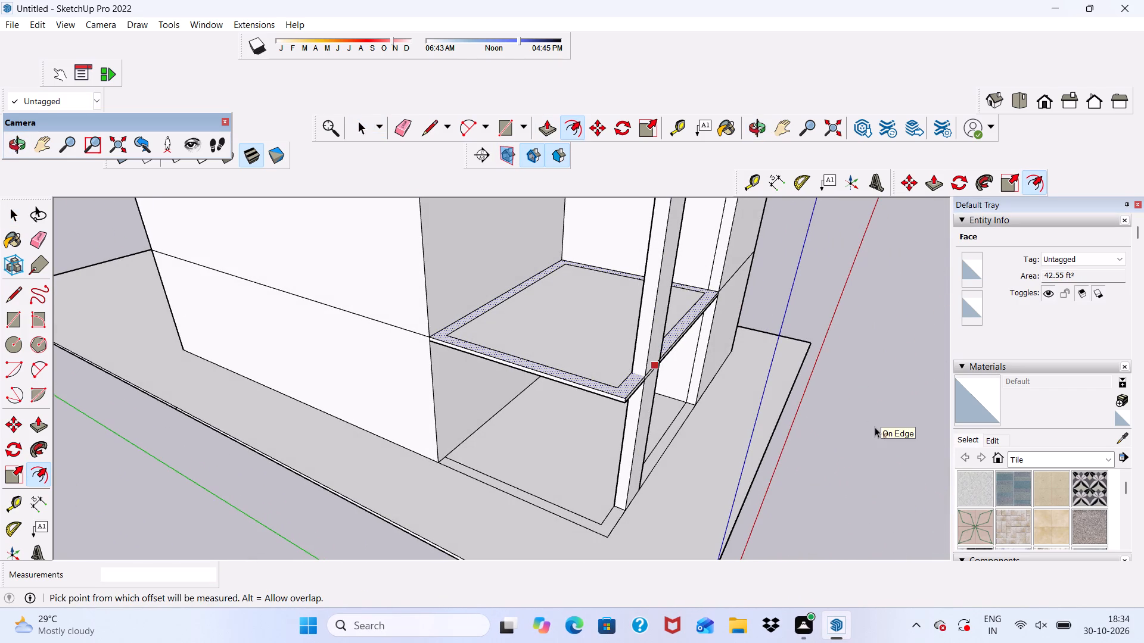
key("space")
Push the upper-storey side wall face beside the open corner back by 6".
scroll(430, 264, "down", 3)
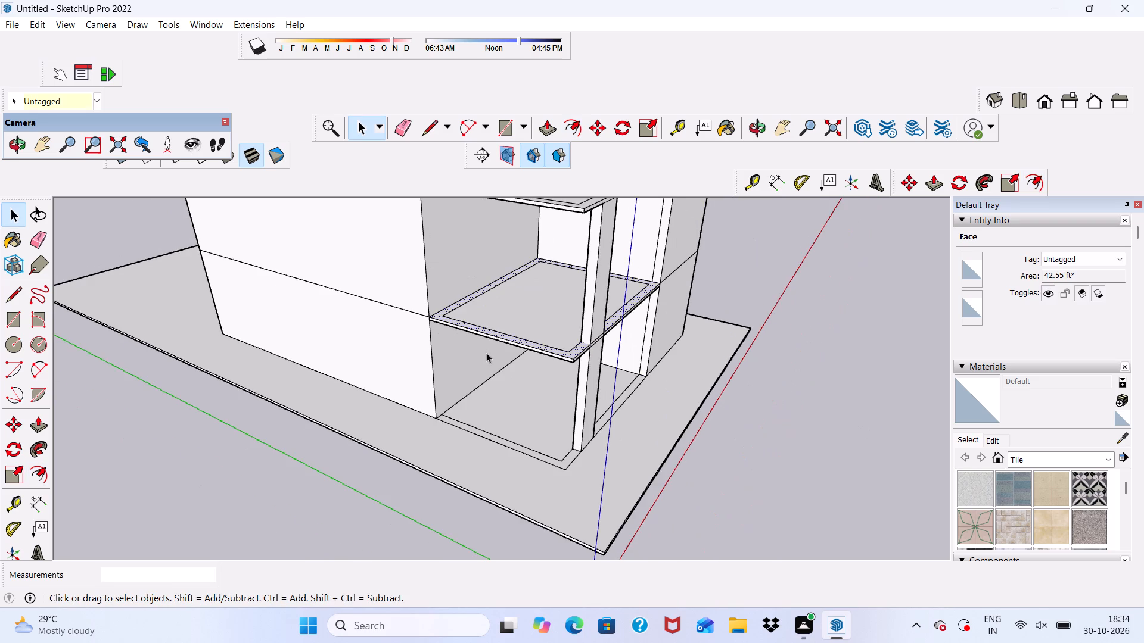
scroll(486, 354, "up", 1)
middle_click_drag(486, 354, 315, 288)
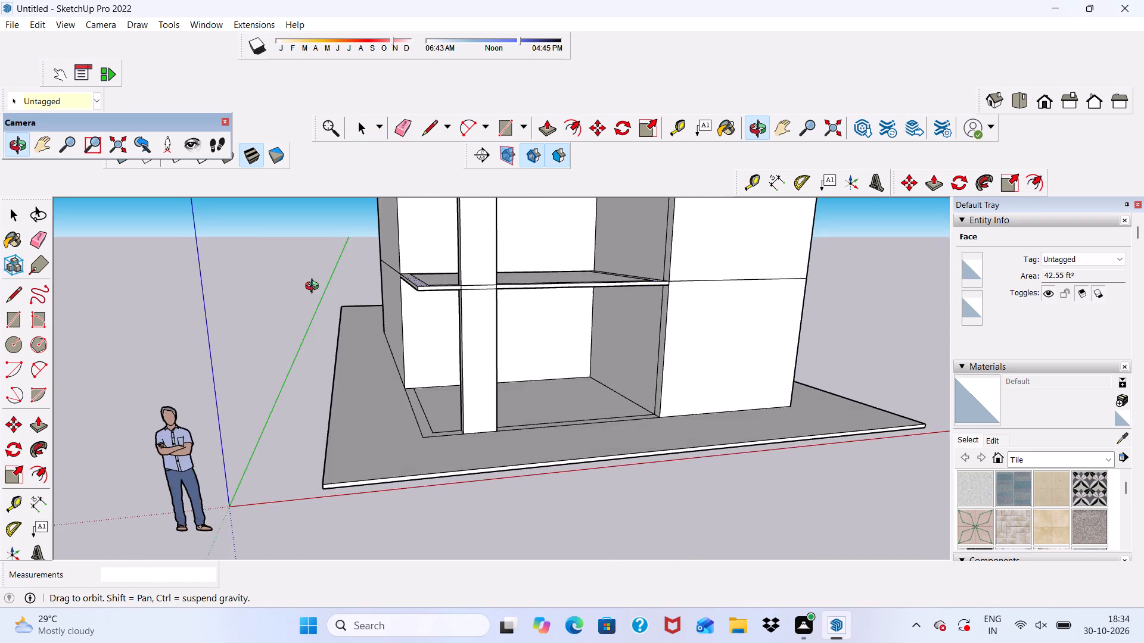
middle_click_drag(315, 288, 421, 283)
scroll(425, 310, "down", 6)
scroll(550, 302, "up", 7)
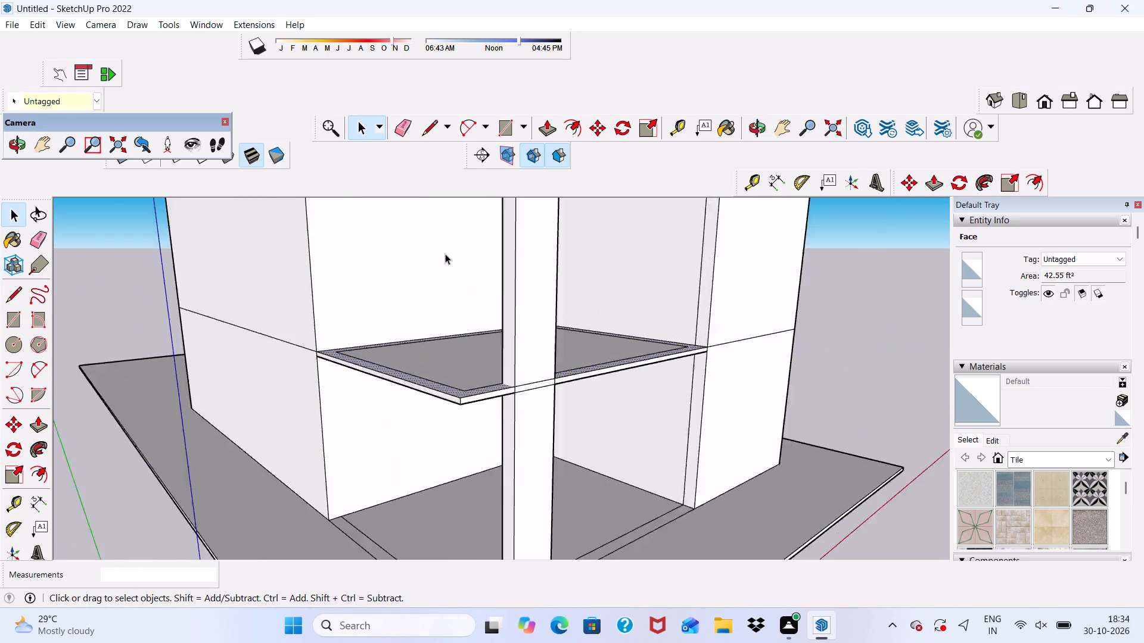
scroll(445, 254, "up", 4)
left_click(391, 274)
left_click(548, 125)
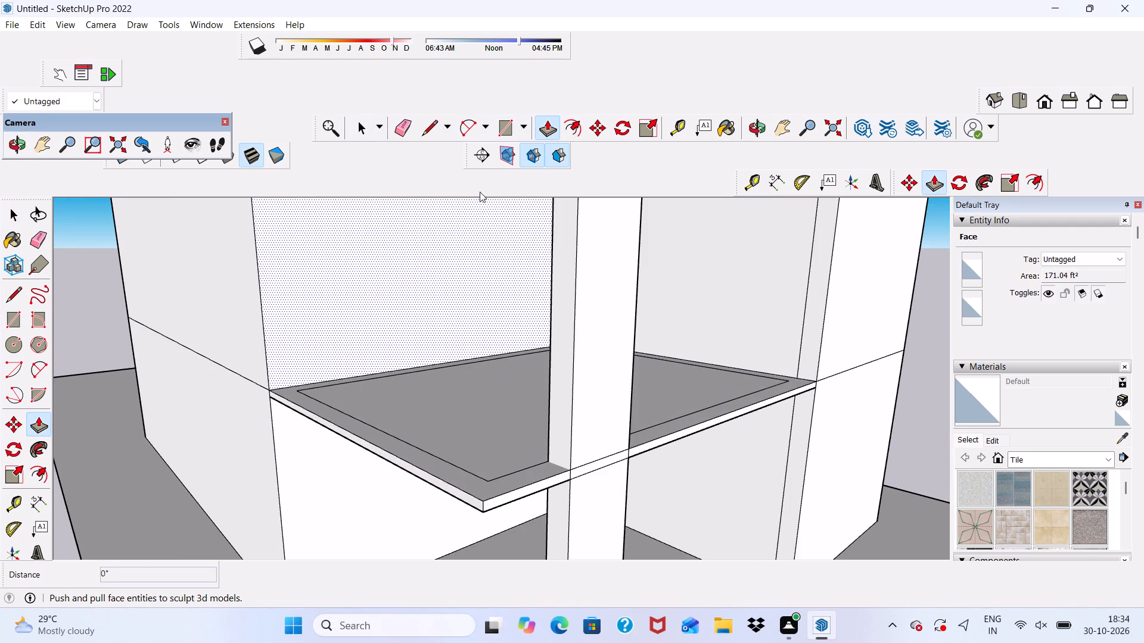
left_click_drag(379, 285, 366, 268)
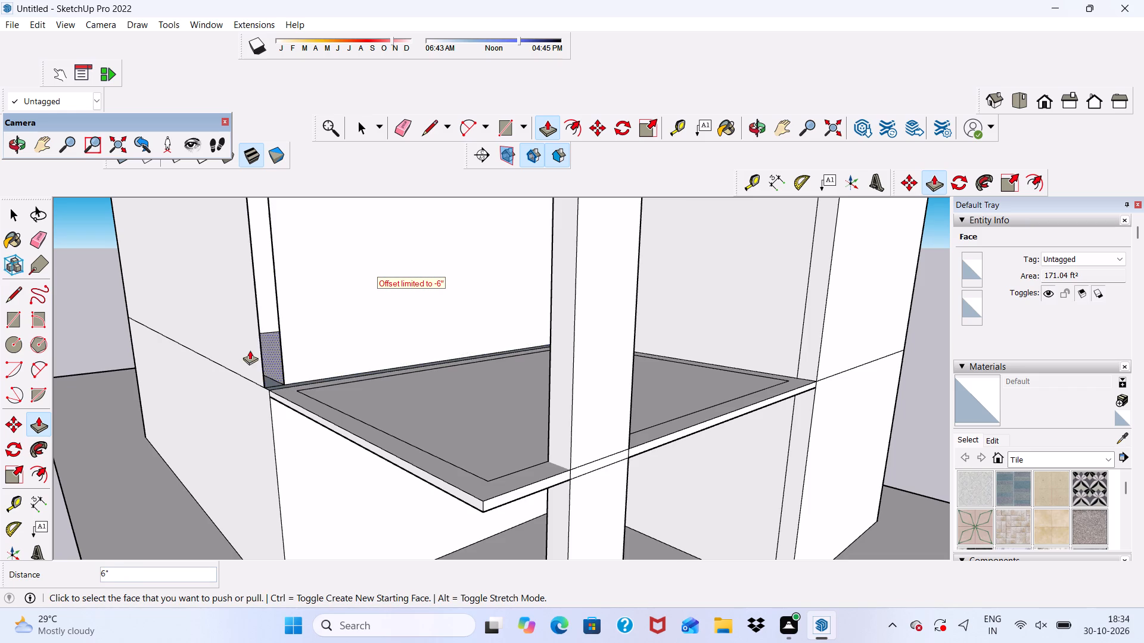
Pull the remaining low face at the outer end of the recessed upper wall 10' up to the roof slab.
scroll(279, 338, "up", 11)
scroll(267, 357, "down", 3)
left_click(261, 376)
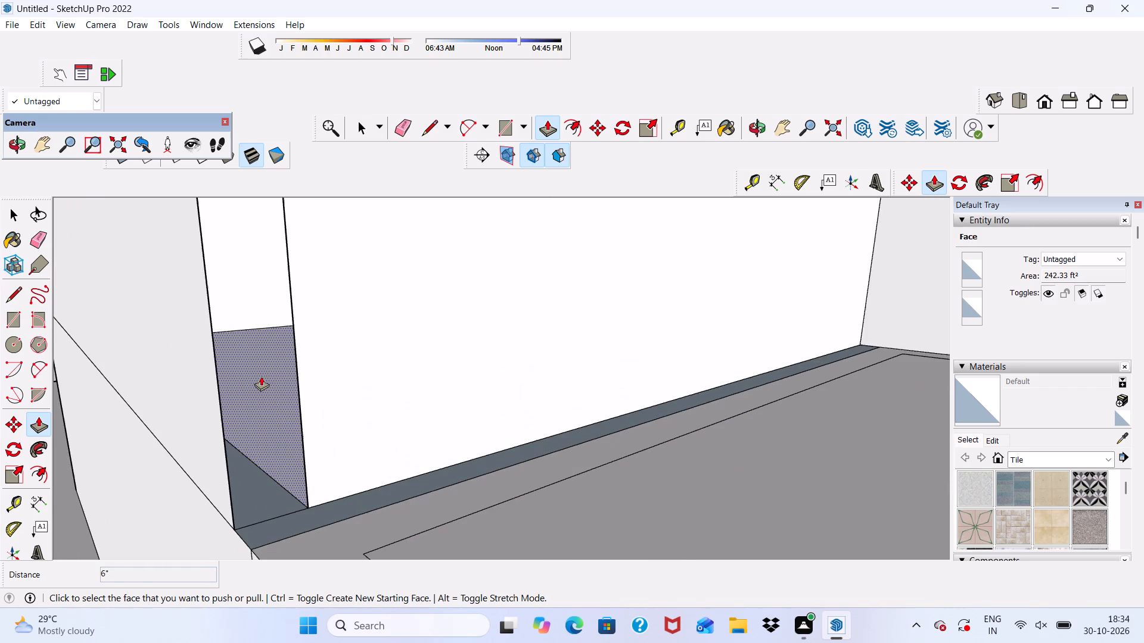
scroll(243, 269, "down", 20)
scroll(243, 269, "down", 1)
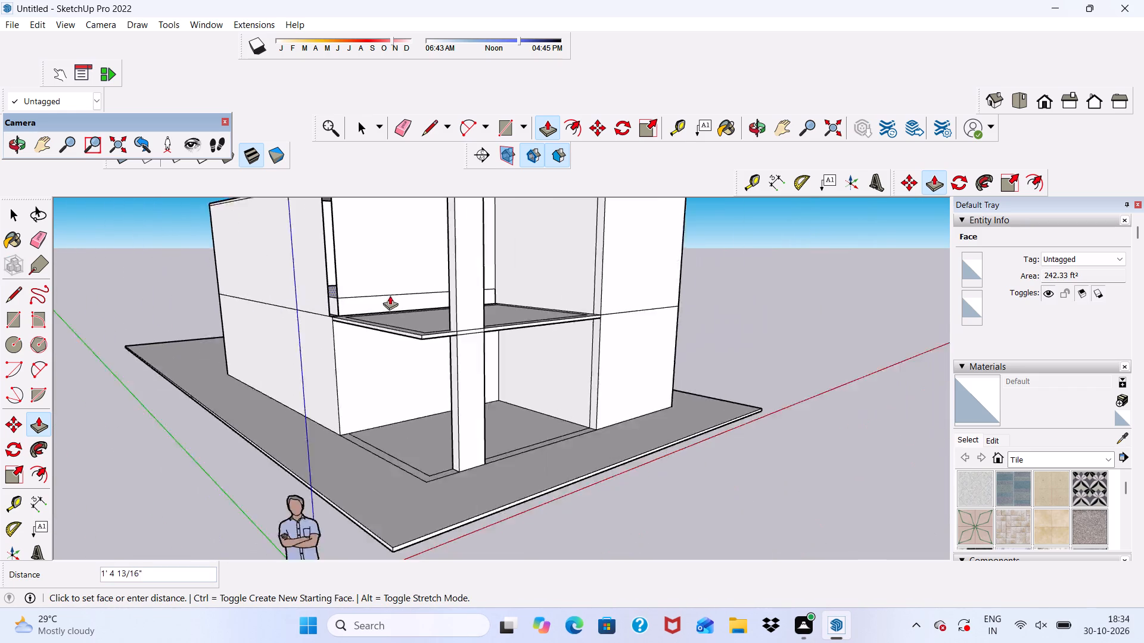
scroll(390, 295, "down", 2)
scroll(352, 214, "up", 11)
left_click(339, 224)
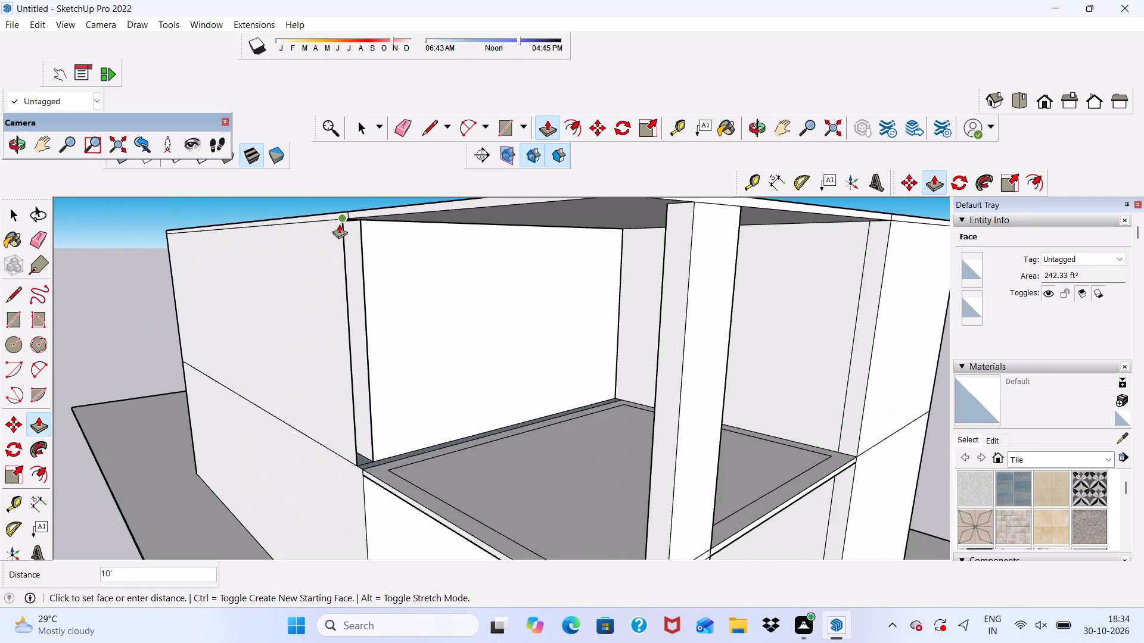
Push the recessed upper-storey wall face back by a further 2' 9 1/2".
left_click_drag(395, 350, 368, 321)
Push the inner face of the upper-storey wall stub 9" outward through to the building's outer face.
scroll(385, 365, "down", 3)
middle_click_drag(402, 401, 291, 367)
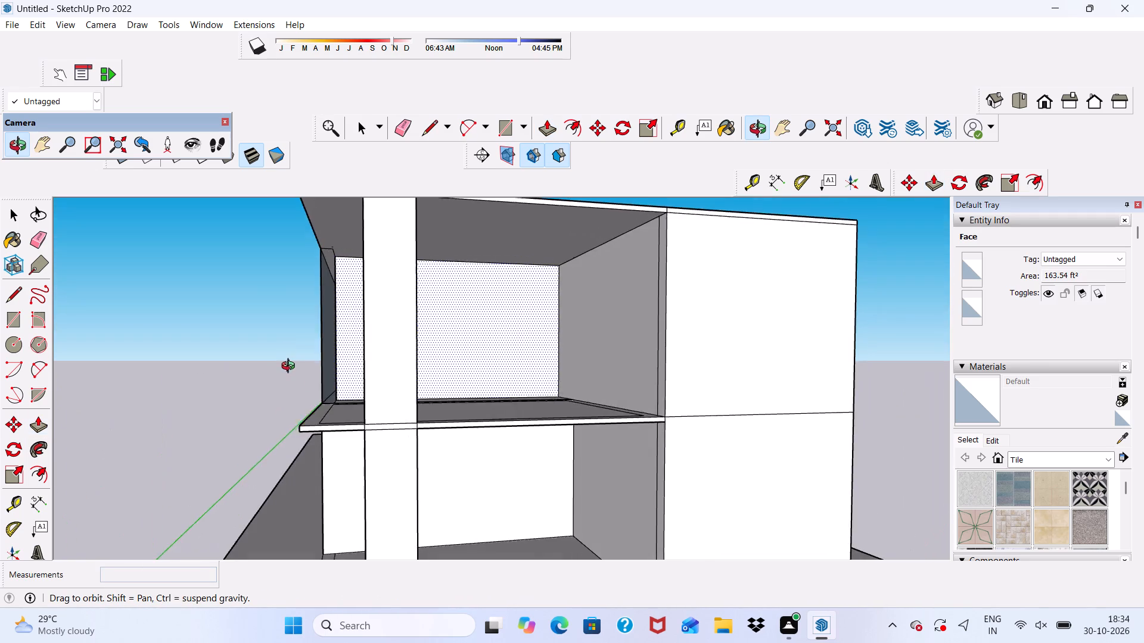
middle_click_drag(291, 367, 327, 404)
scroll(333, 421, "up", 4)
scroll(339, 359, "up", 9)
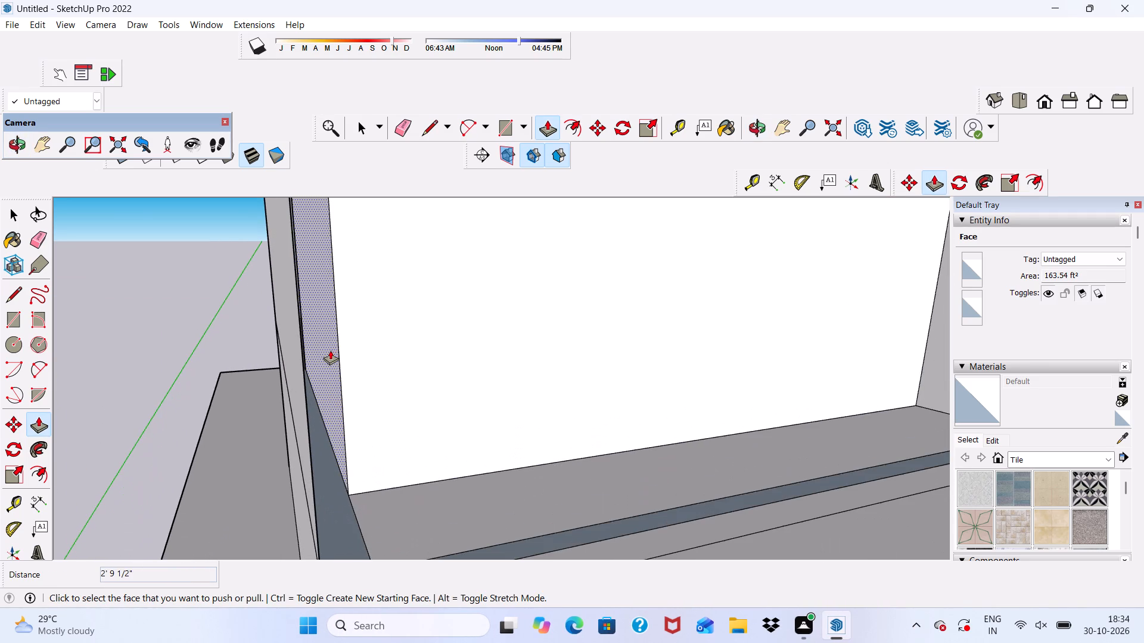
left_click(330, 350)
left_click(268, 367)
Erase the leftover vertical edge of the wall stub at the upper storey's open side.
scroll(272, 364, "down", 2)
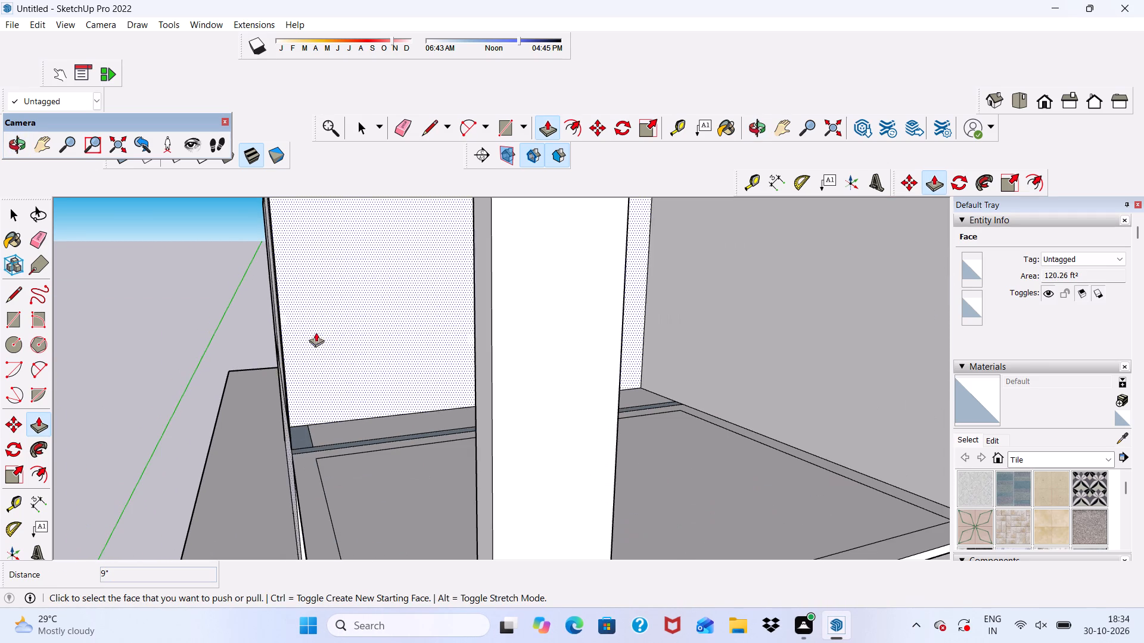
middle_click_drag(325, 325, 250, 345)
scroll(242, 345, "down", 3)
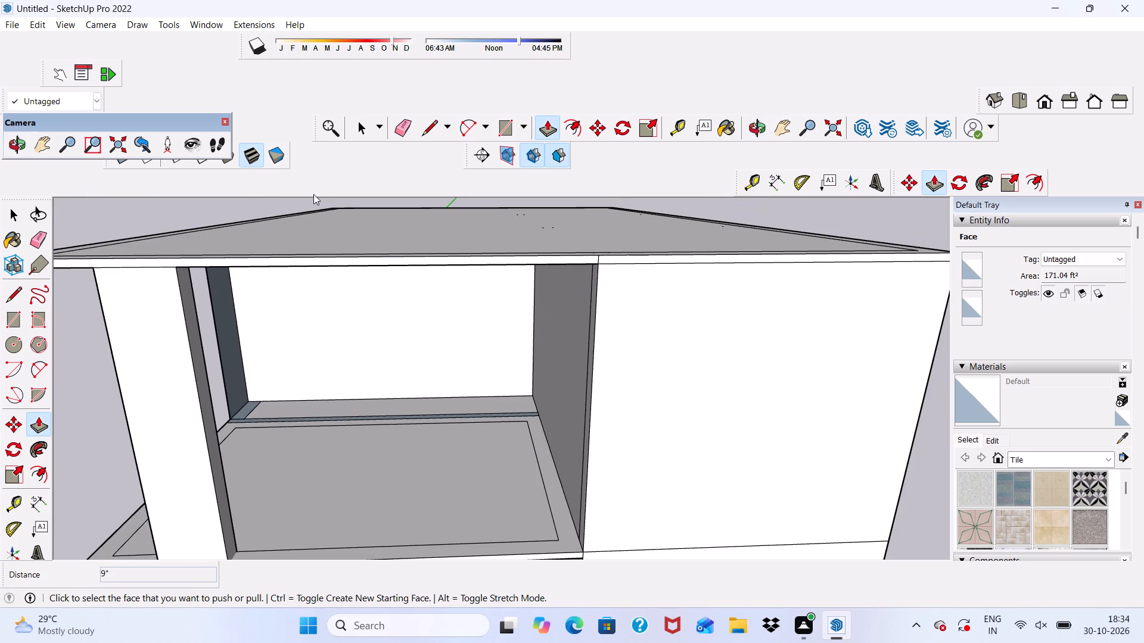
left_click(404, 124)
scroll(195, 342, "up", 3)
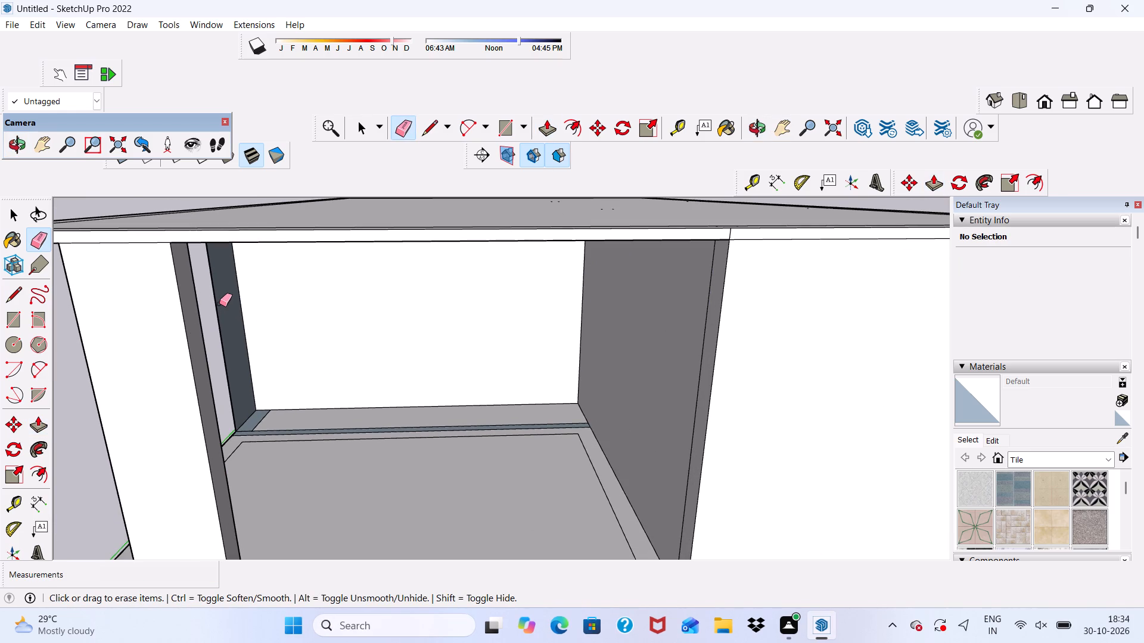
left_click_drag(219, 304, 217, 311)
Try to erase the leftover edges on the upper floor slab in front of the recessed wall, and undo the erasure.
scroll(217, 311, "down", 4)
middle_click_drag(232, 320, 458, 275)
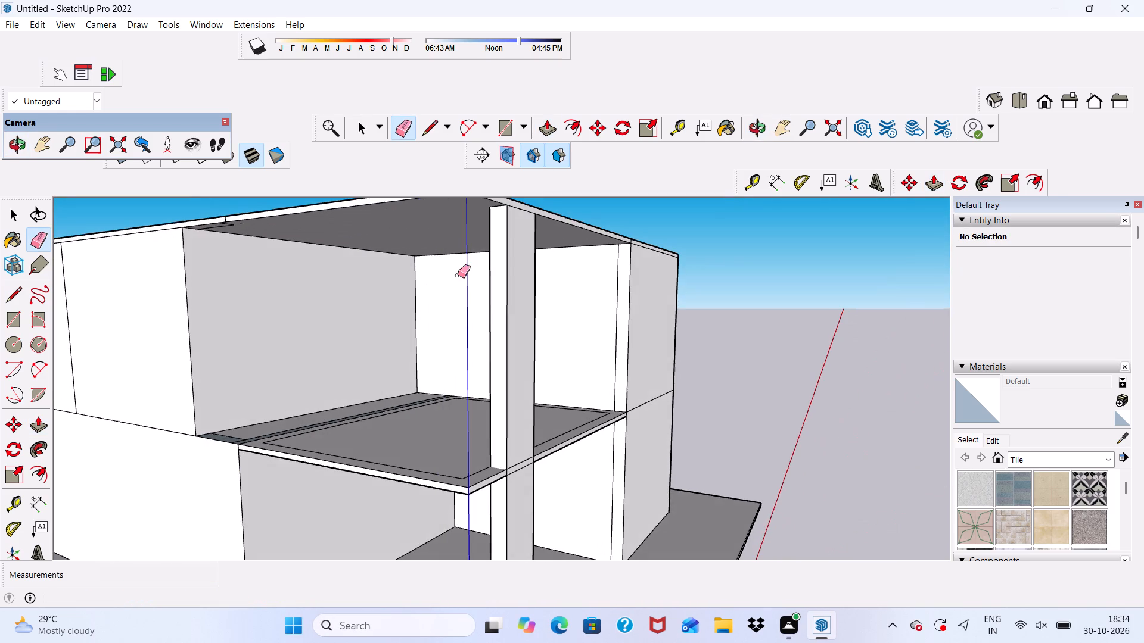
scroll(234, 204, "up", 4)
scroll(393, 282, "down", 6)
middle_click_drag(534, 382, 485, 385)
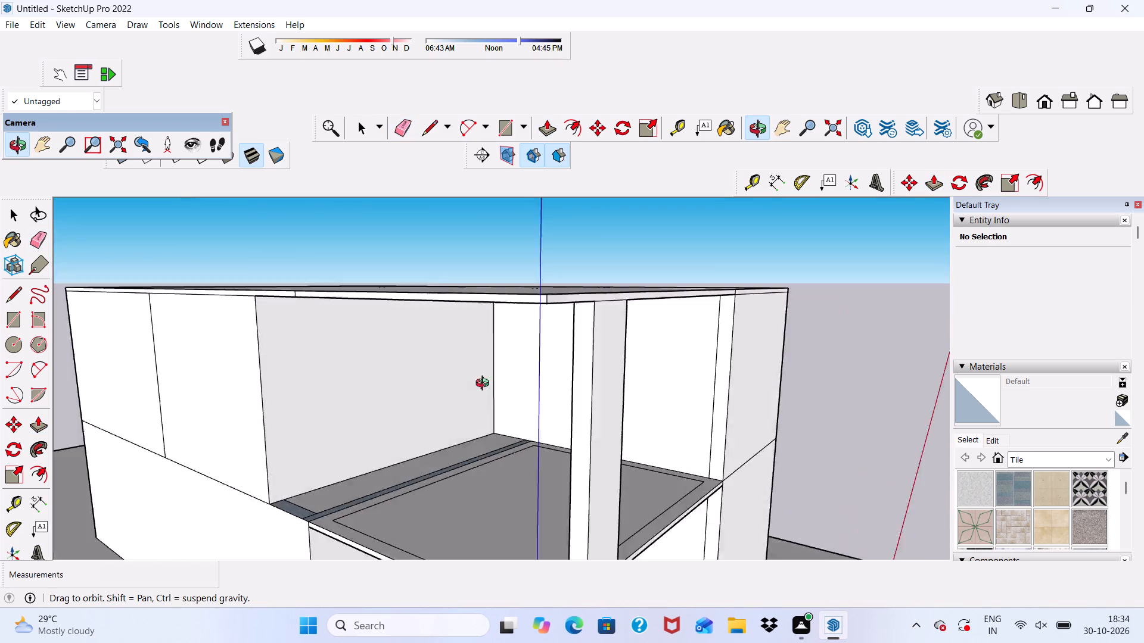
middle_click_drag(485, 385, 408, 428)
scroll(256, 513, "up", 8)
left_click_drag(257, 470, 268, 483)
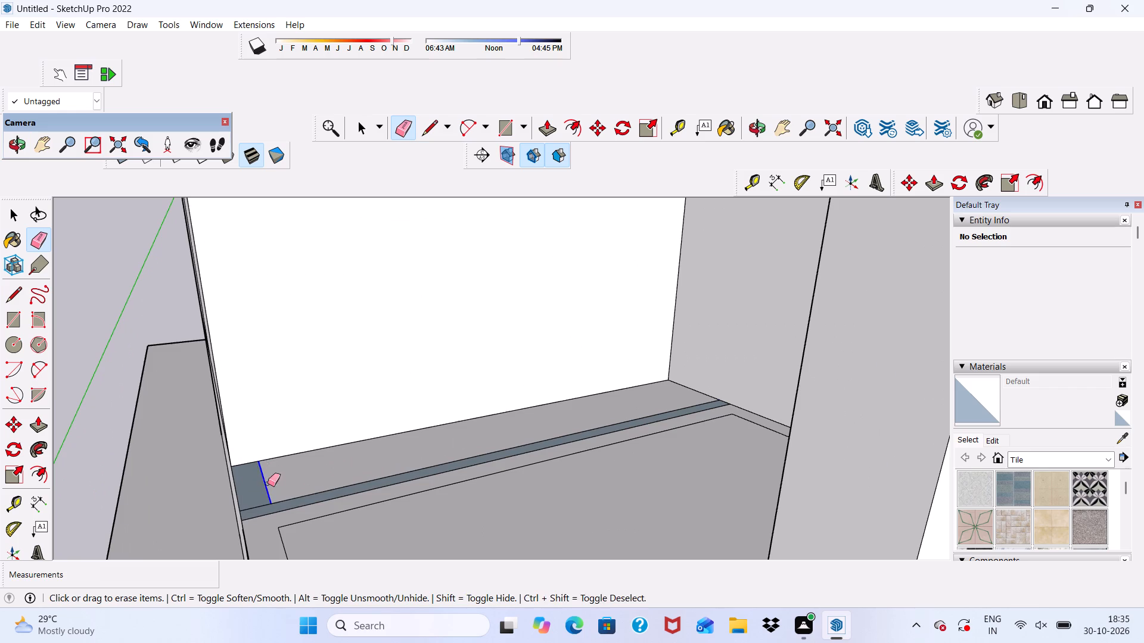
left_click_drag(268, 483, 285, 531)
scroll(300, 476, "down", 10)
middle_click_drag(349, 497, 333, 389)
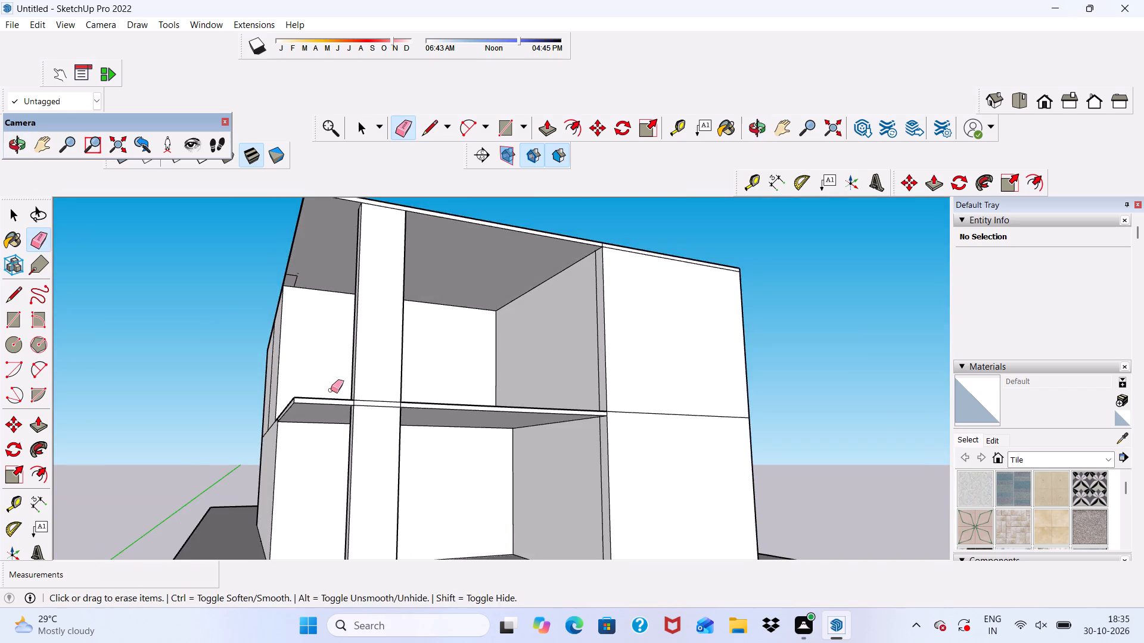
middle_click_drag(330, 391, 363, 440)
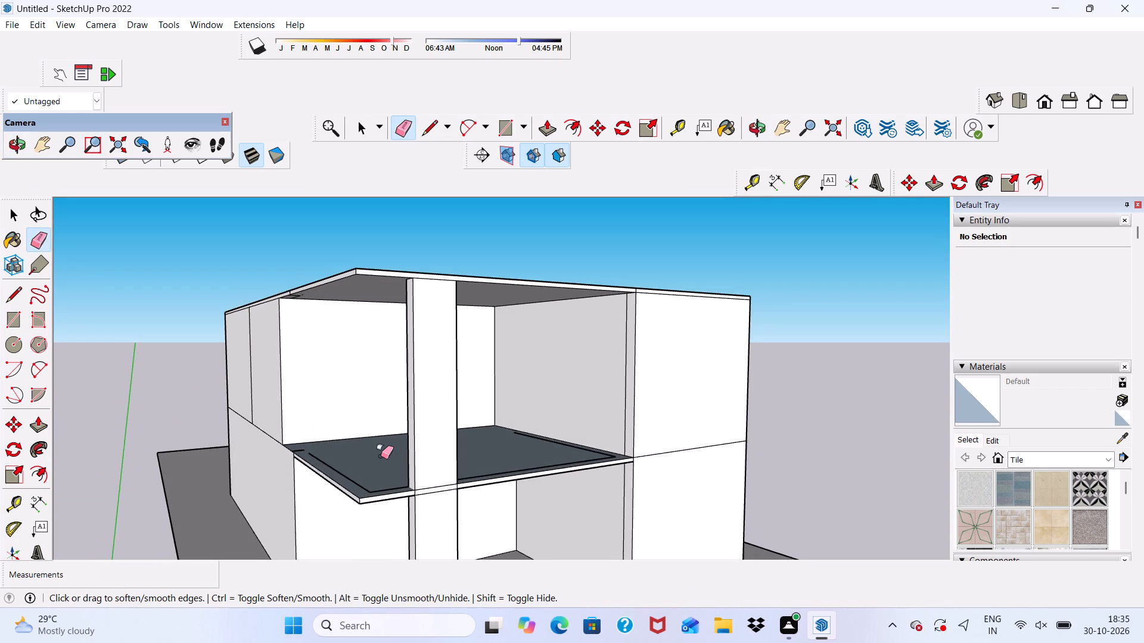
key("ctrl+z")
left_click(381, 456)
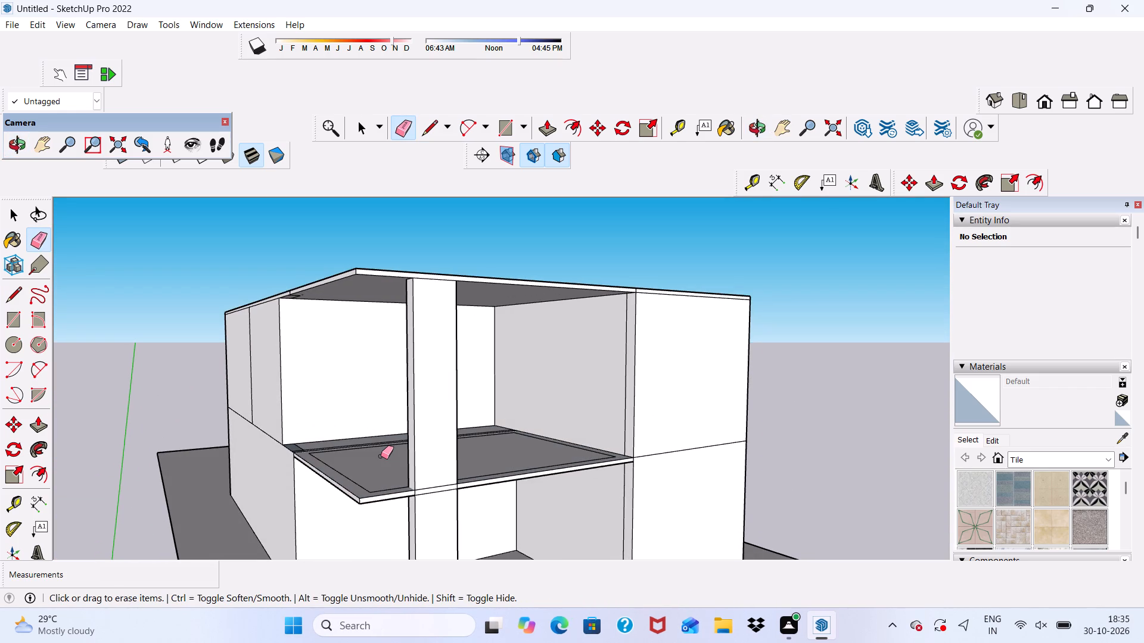
Erase the leftover short and long edges on the upper floor slab between the recessed wall and the inset outline.
scroll(357, 401, "up", 1)
scroll(357, 401, "down", 4)
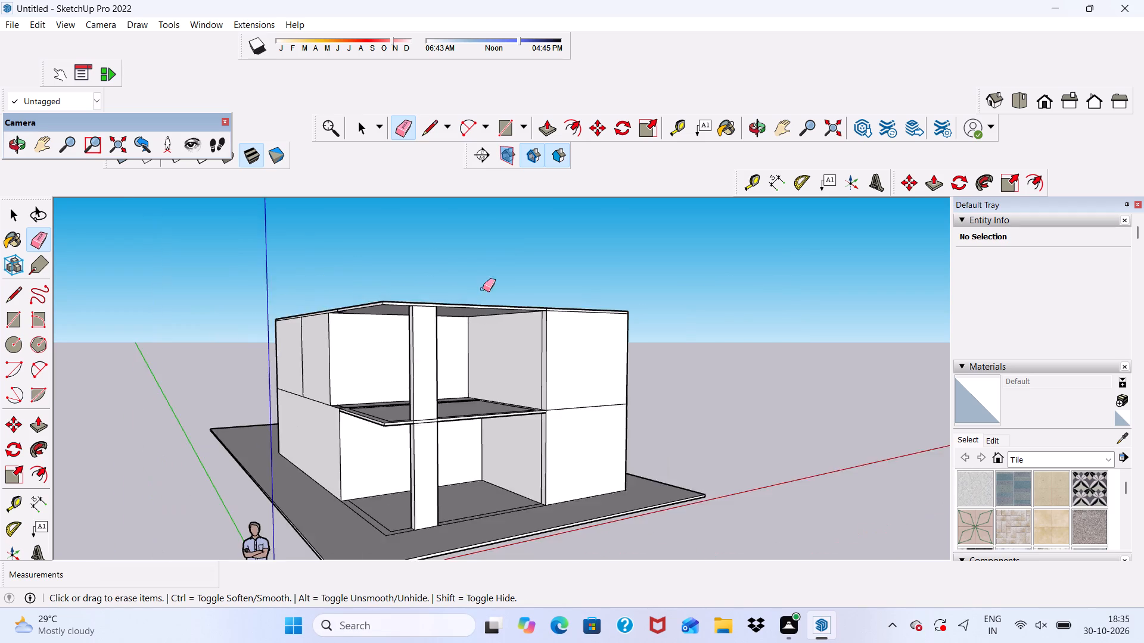
scroll(483, 289, "down", 3)
scroll(407, 324, "up", 19)
scroll(260, 295, "up", 2)
scroll(268, 283, "down", 5)
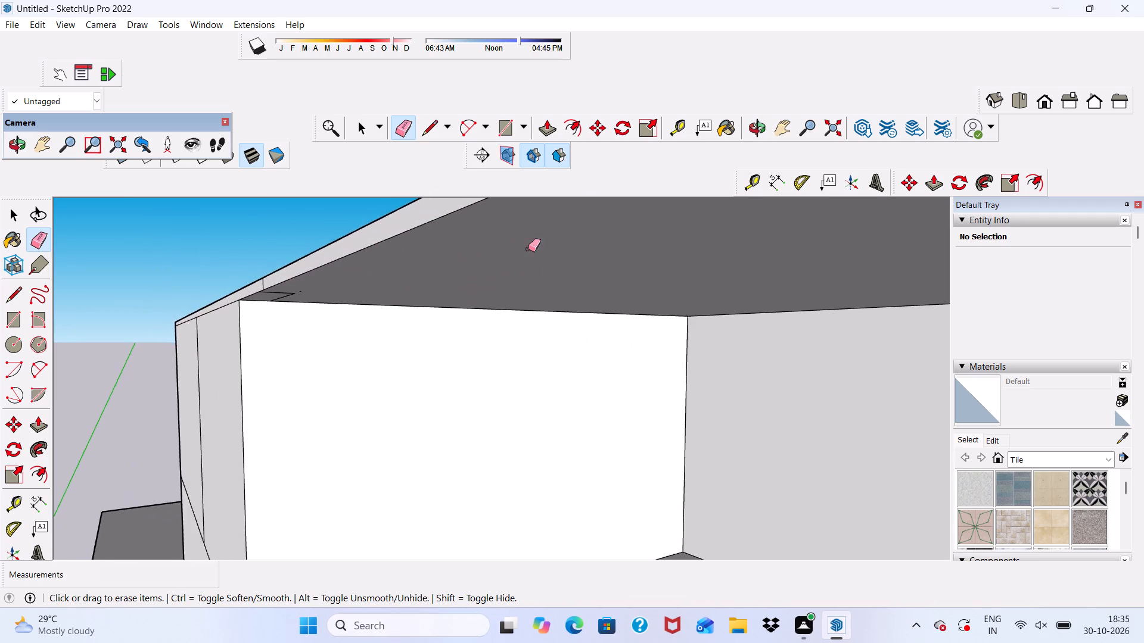
scroll(528, 249, "down", 9)
middle_click_drag(602, 359, 615, 452)
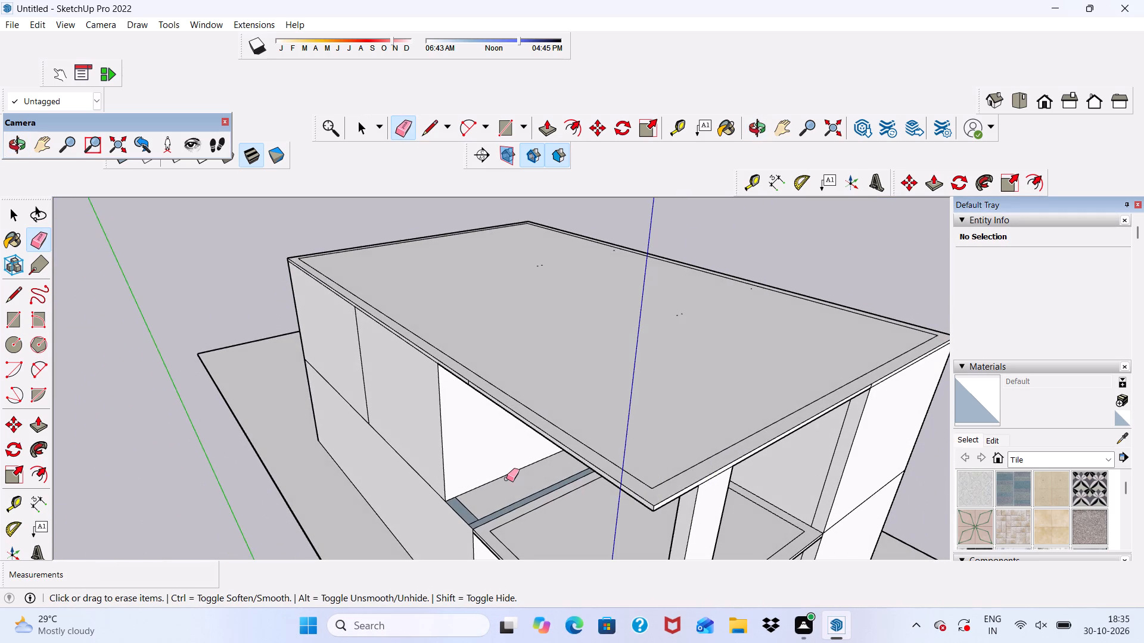
scroll(491, 505, "up", 7)
left_click(455, 496)
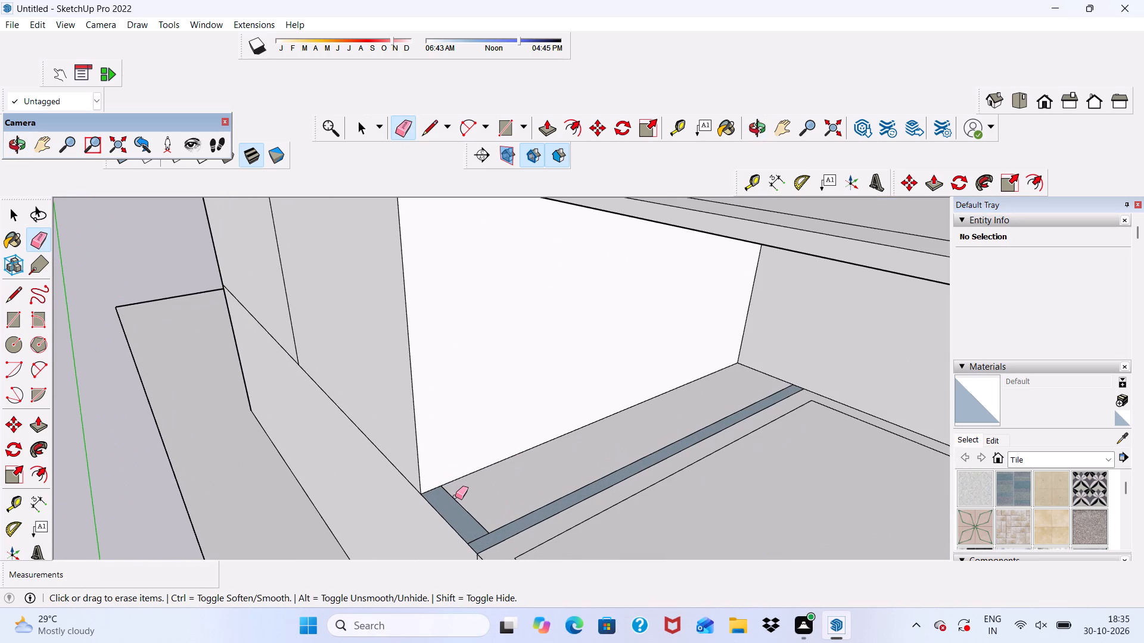
left_click(456, 498)
scroll(474, 472, "down", 3)
scroll(499, 520, "up", 3)
left_click(501, 523)
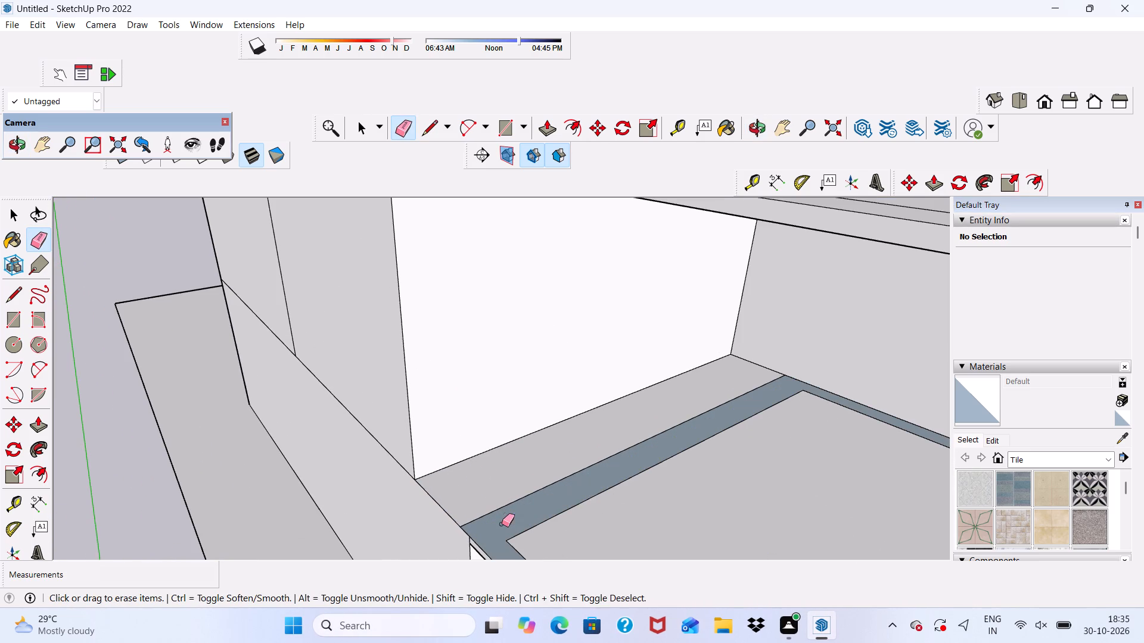
Push the ground-floor side wall face at the open corner back 3' 3 1/2" to align with the recessed upper wall.
scroll(529, 427, "down", 5)
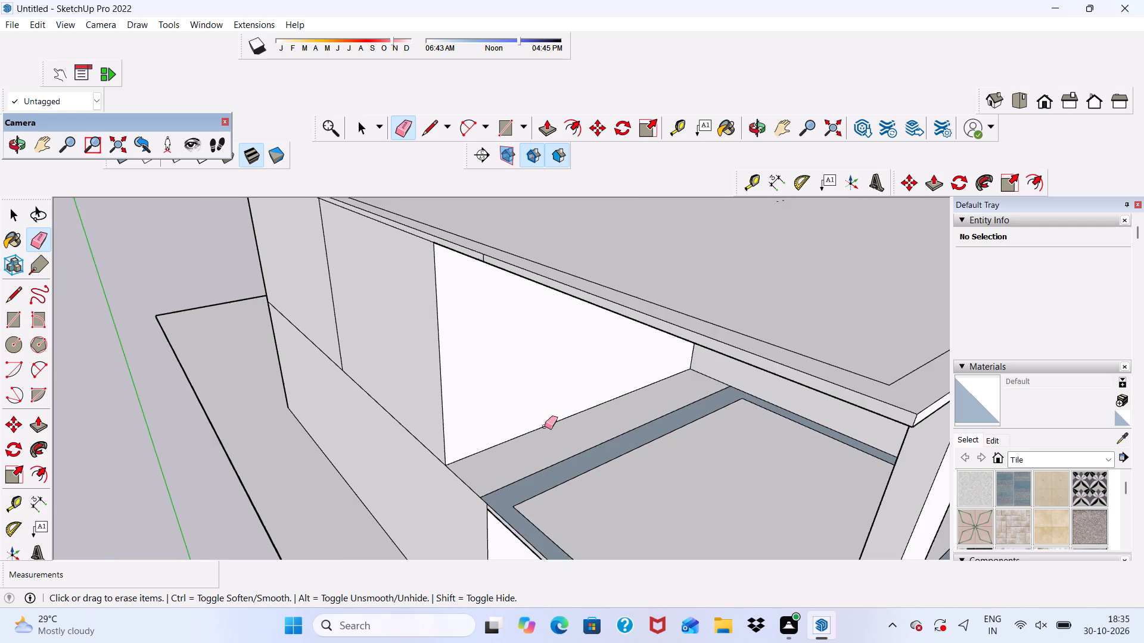
scroll(552, 324, "down", 5)
middle_click_drag(572, 489, 565, 366)
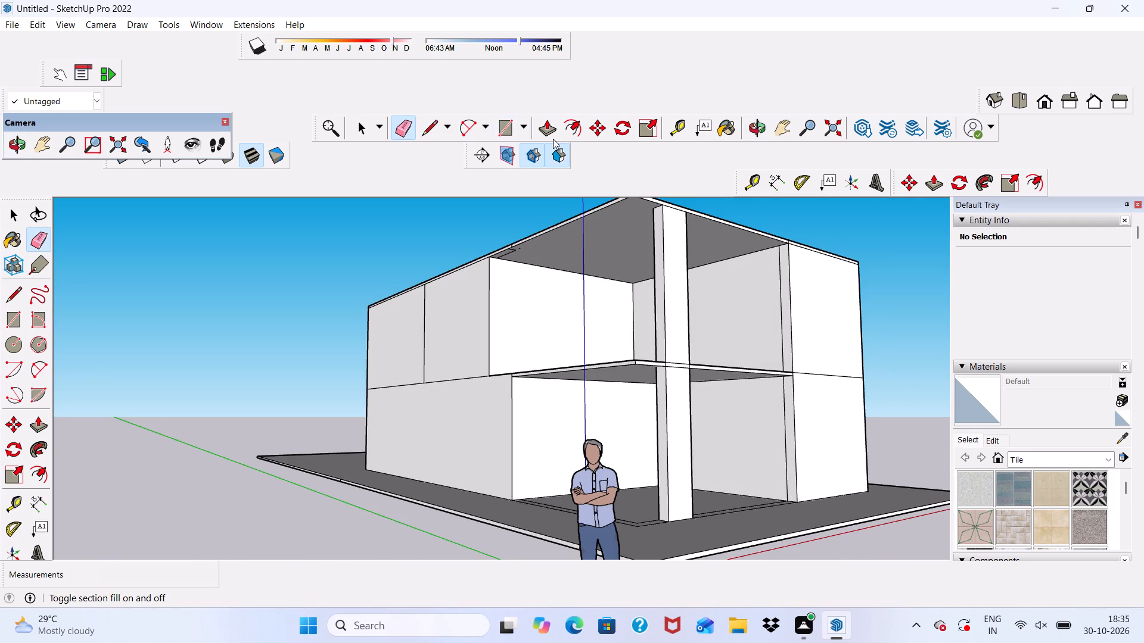
scroll(529, 132, "up", 1)
scroll(548, 128, "down", 1)
left_click(548, 128)
scroll(542, 435, "up", 5)
left_click(543, 431)
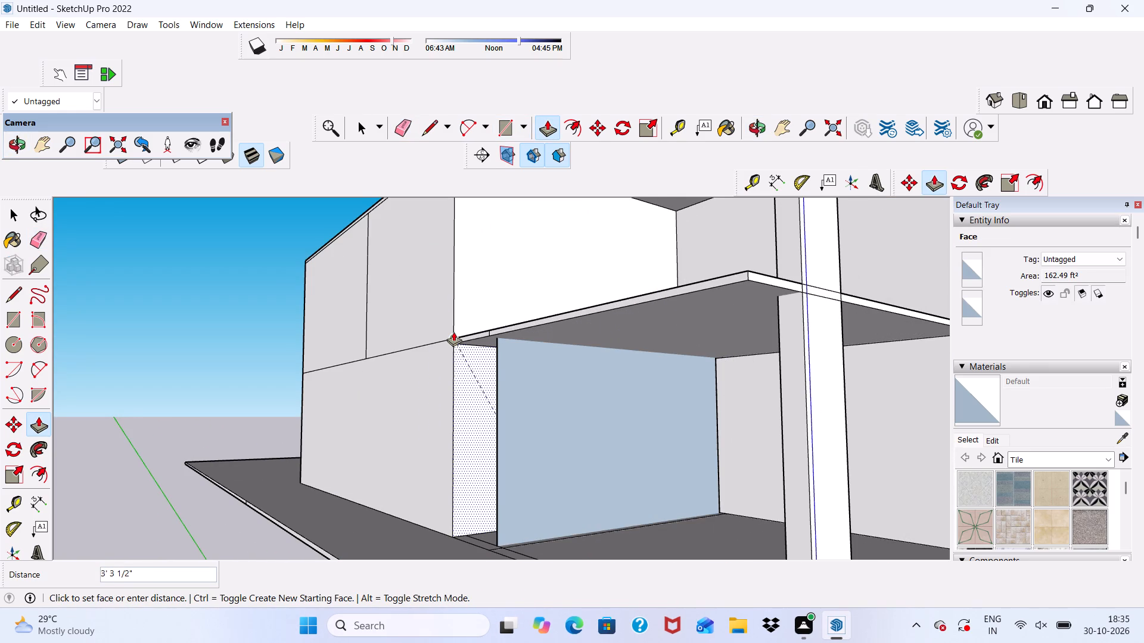
left_click(453, 332)
middle_click_drag(496, 384, 655, 401)
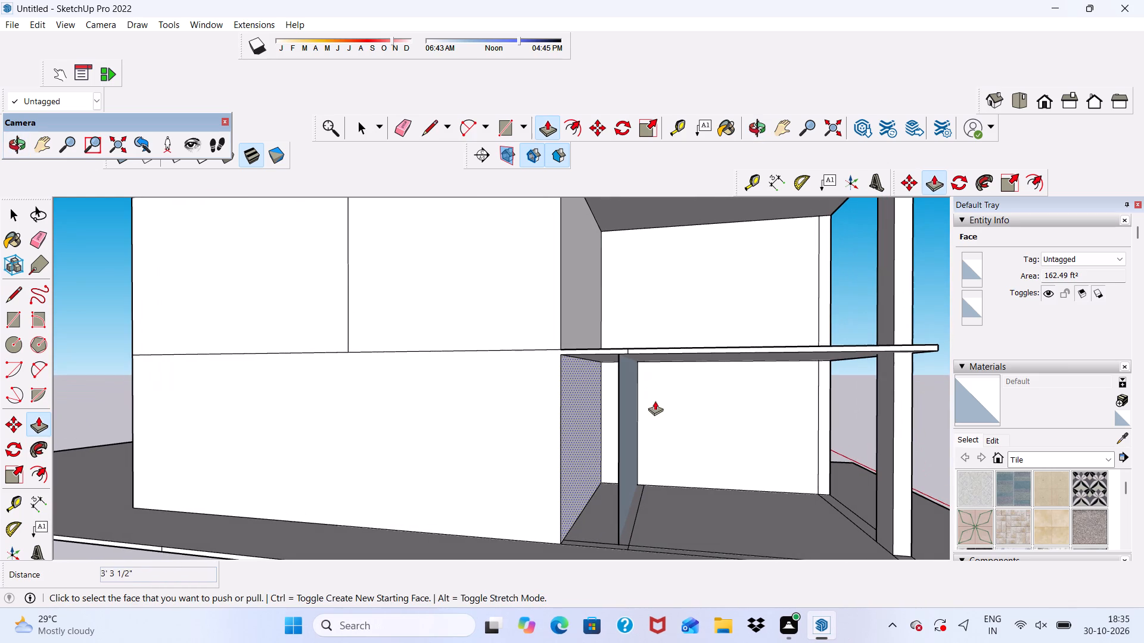
Erase the leftover thin wall panel and its remaining wall and floor edges inside the ground-floor open corner.
left_click(411, 127)
left_click(617, 423)
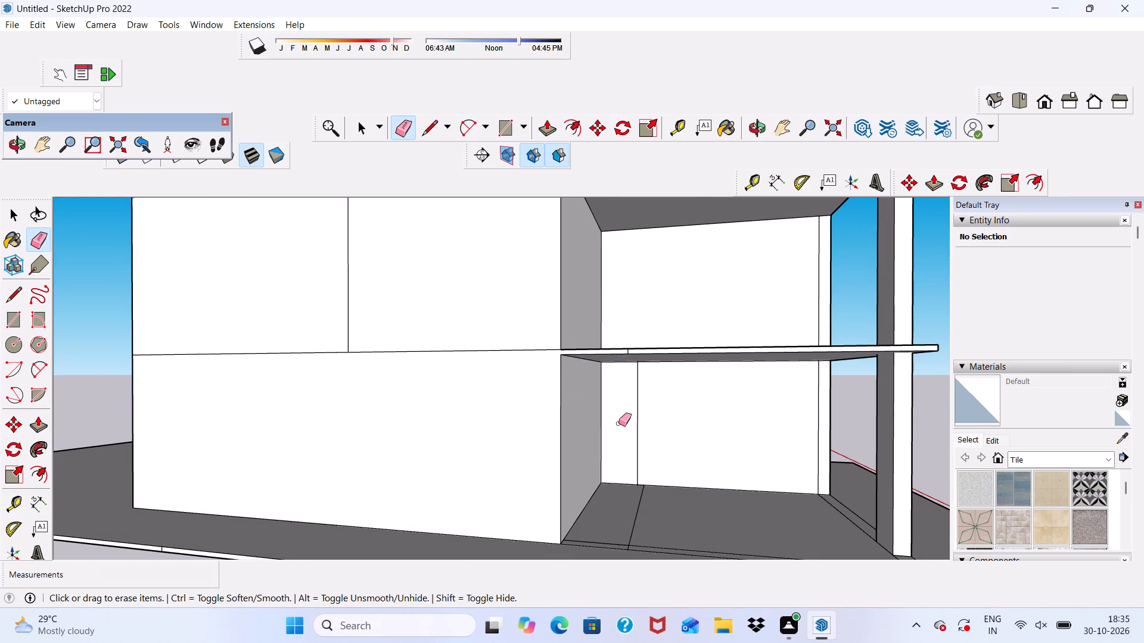
scroll(640, 414, "up", 4)
left_click_drag(636, 390, 627, 402)
scroll(619, 359, "down", 6)
scroll(625, 449, "up", 1)
left_click_drag(625, 479, 632, 490)
scroll(629, 455, "down", 3)
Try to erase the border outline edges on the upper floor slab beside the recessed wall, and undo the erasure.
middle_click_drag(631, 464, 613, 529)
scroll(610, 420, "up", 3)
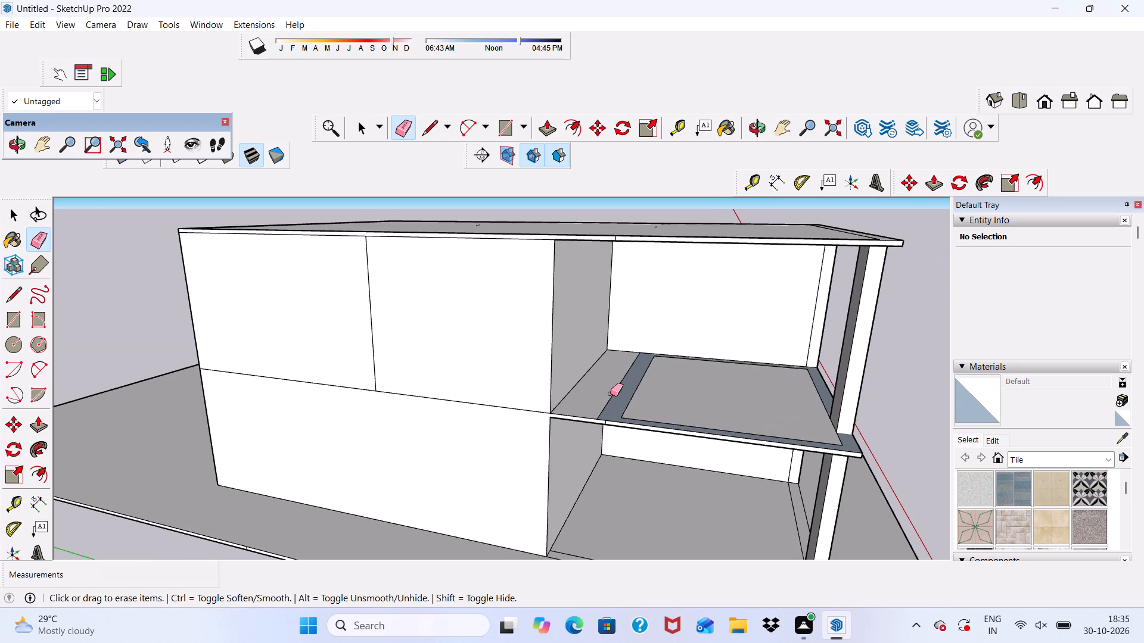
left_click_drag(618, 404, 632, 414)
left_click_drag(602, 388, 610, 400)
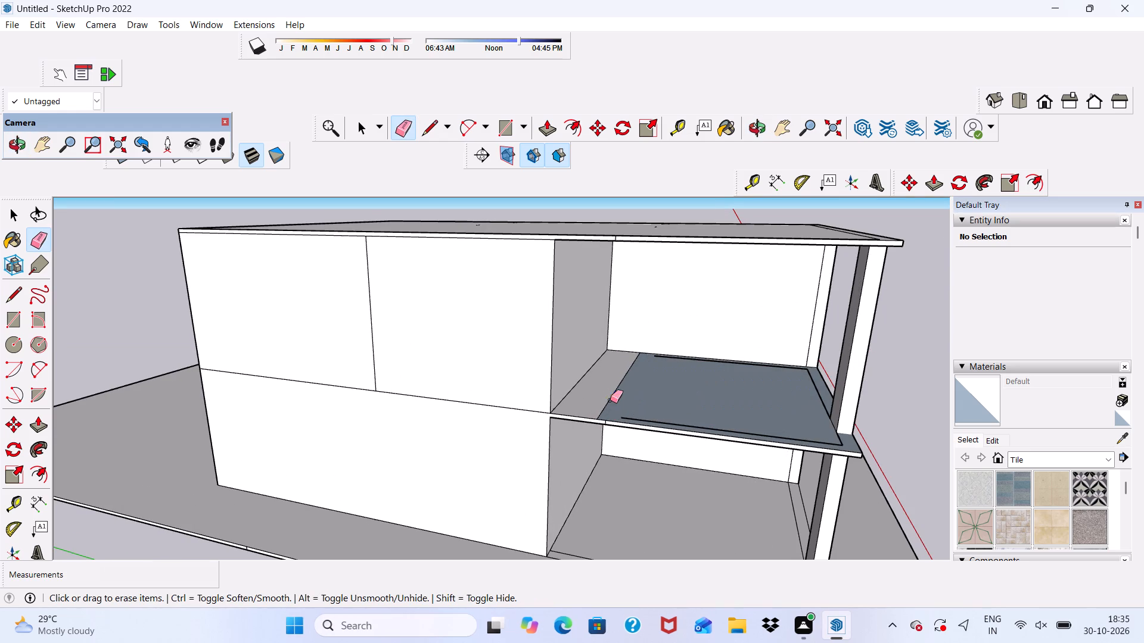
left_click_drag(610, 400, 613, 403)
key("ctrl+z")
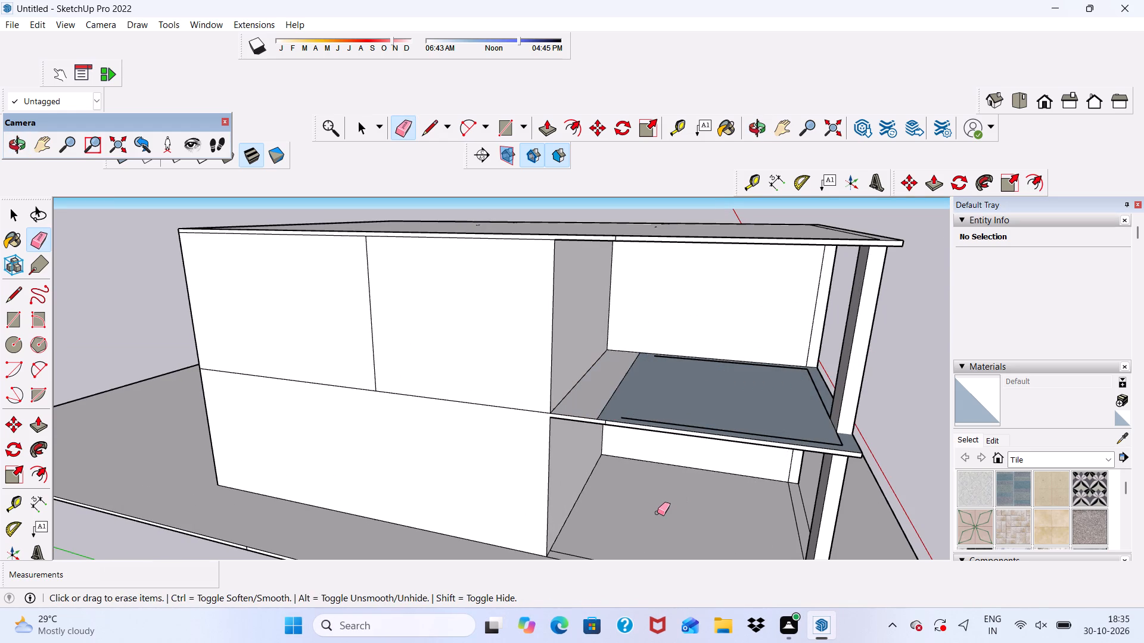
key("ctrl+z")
Push/pull the border strip face around the upper floor slab's inset outline level with the adjoining slab edge.
key("space")
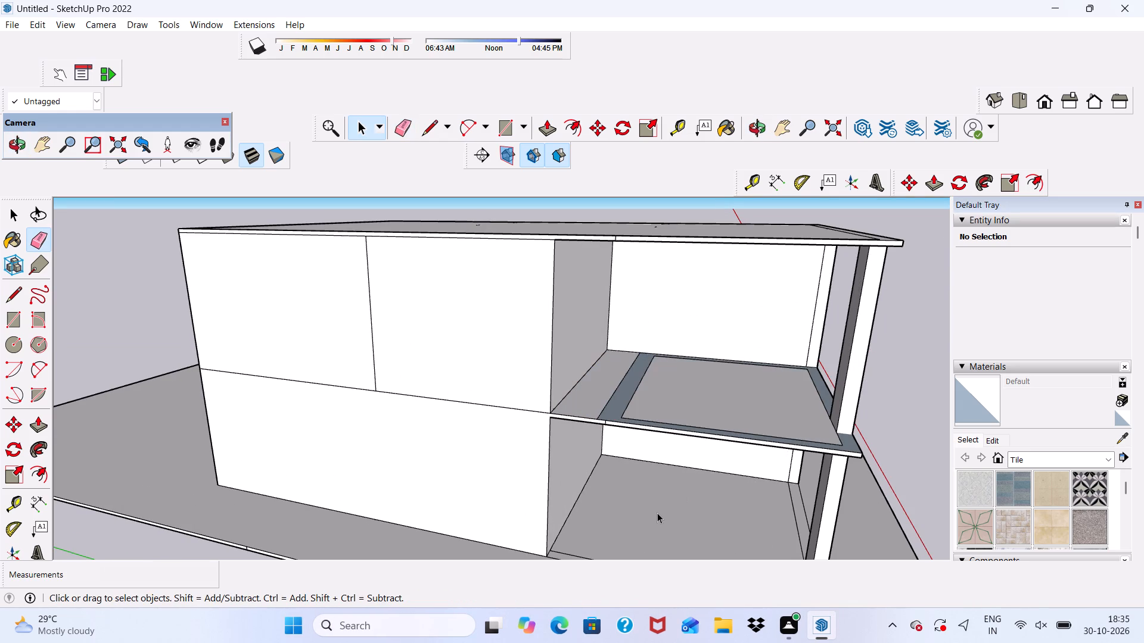
scroll(666, 547, "down", 2)
middle_click_drag(632, 485, 611, 498)
scroll(611, 446, "up", 4)
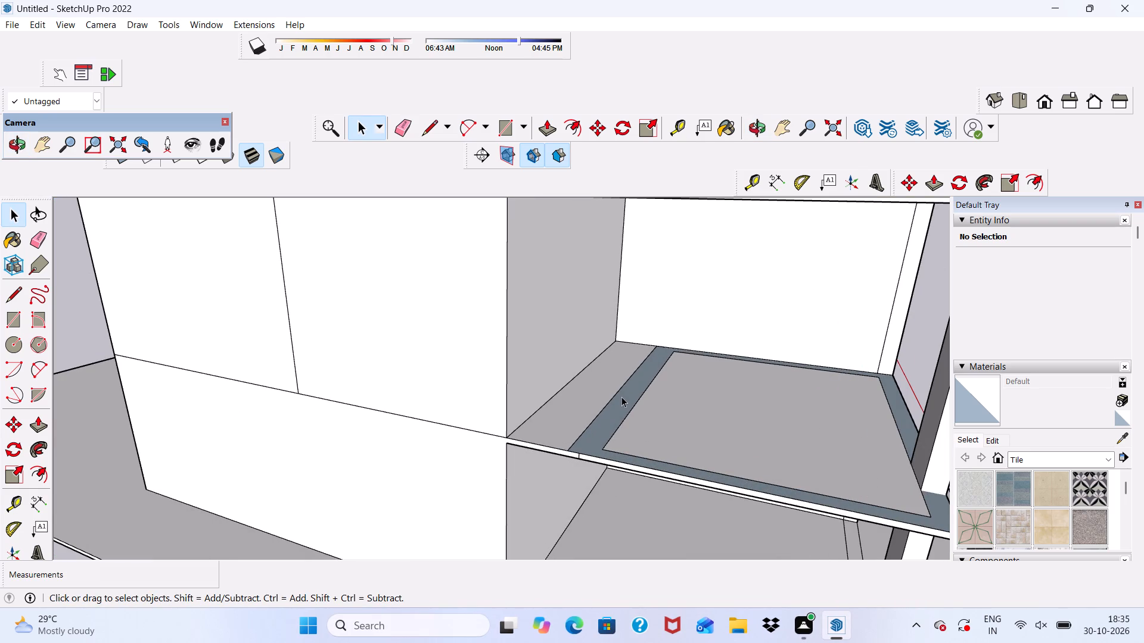
left_click(621, 397)
left_click(553, 124)
scroll(648, 411, "up", 3)
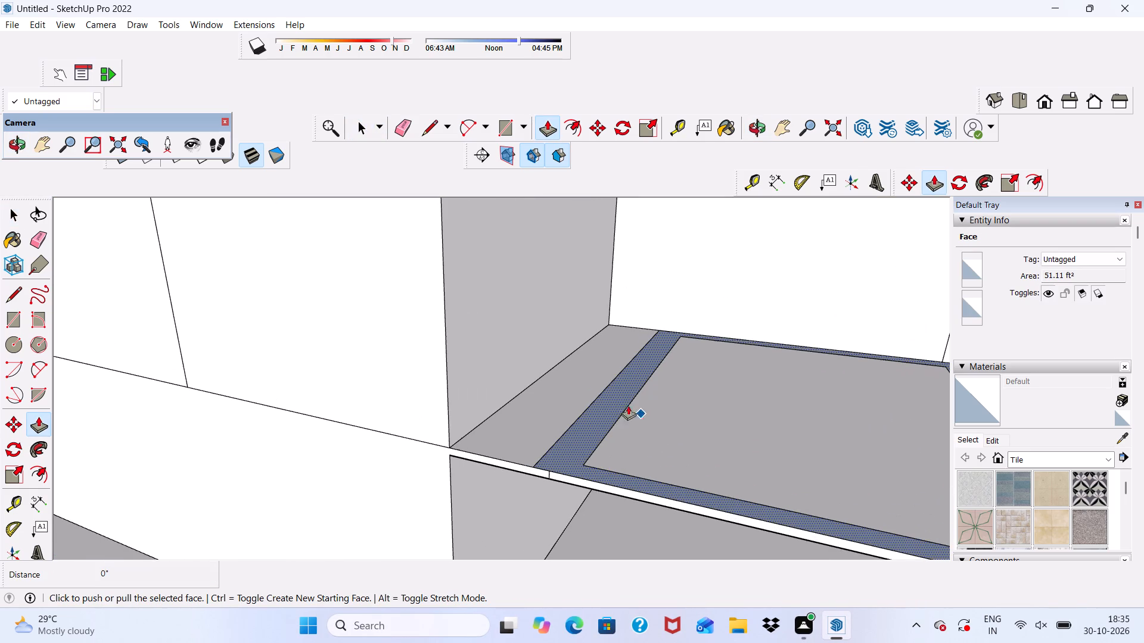
left_click(621, 399)
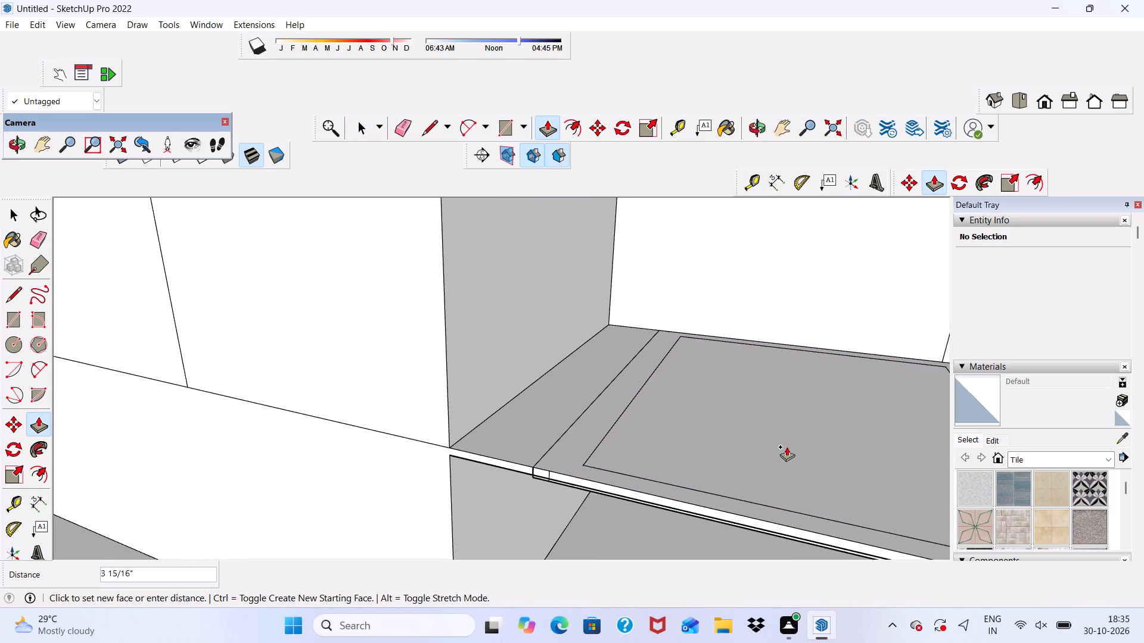
left_click(497, 458)
scroll(558, 416, "down", 3)
scroll(582, 459, "up", 4)
left_click(574, 445)
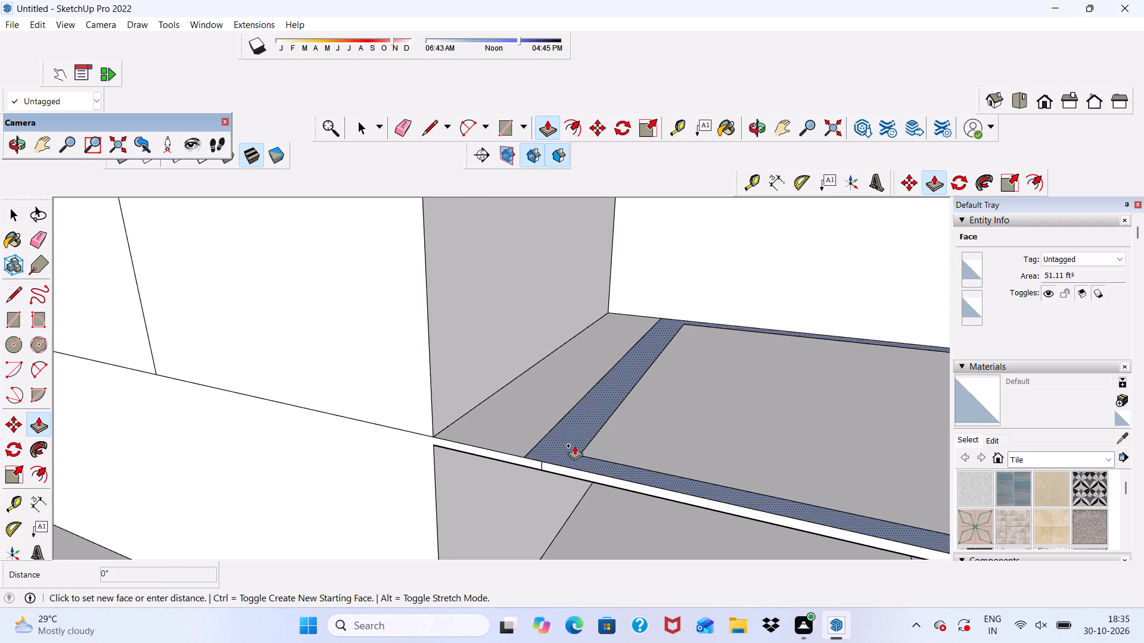
scroll(609, 461, "up", 3)
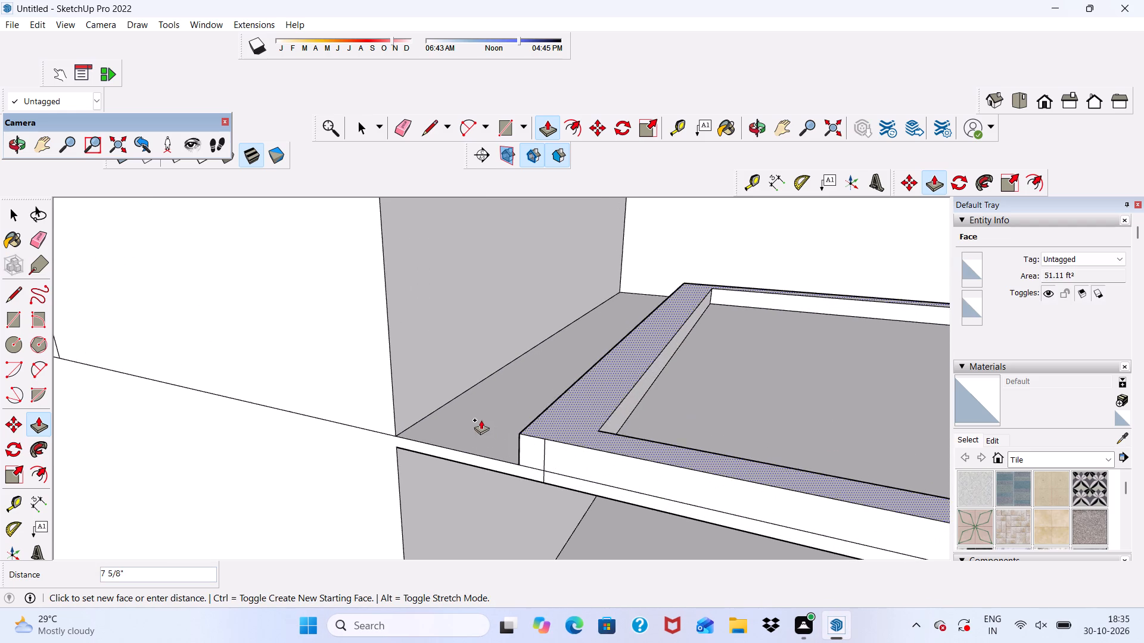
left_click(430, 445)
Erase the dividing edge and the inset outline edges on top of the upper floor slab at the open corner.
scroll(597, 373, "down", 11)
middle_click_drag(677, 393, 678, 395)
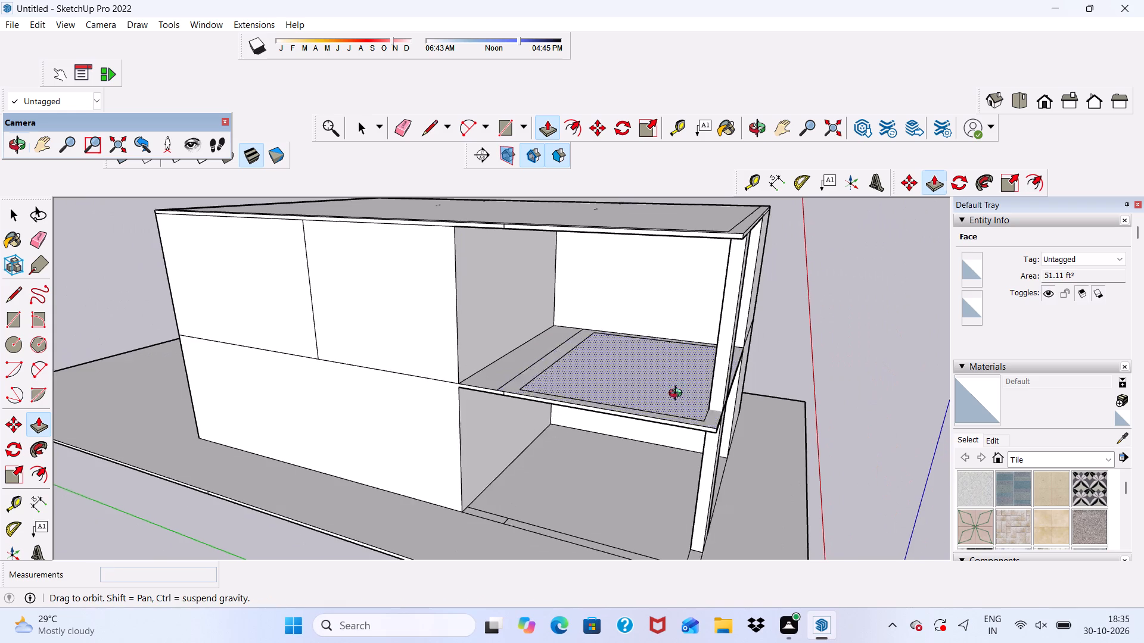
middle_click_drag(678, 395, 512, 408)
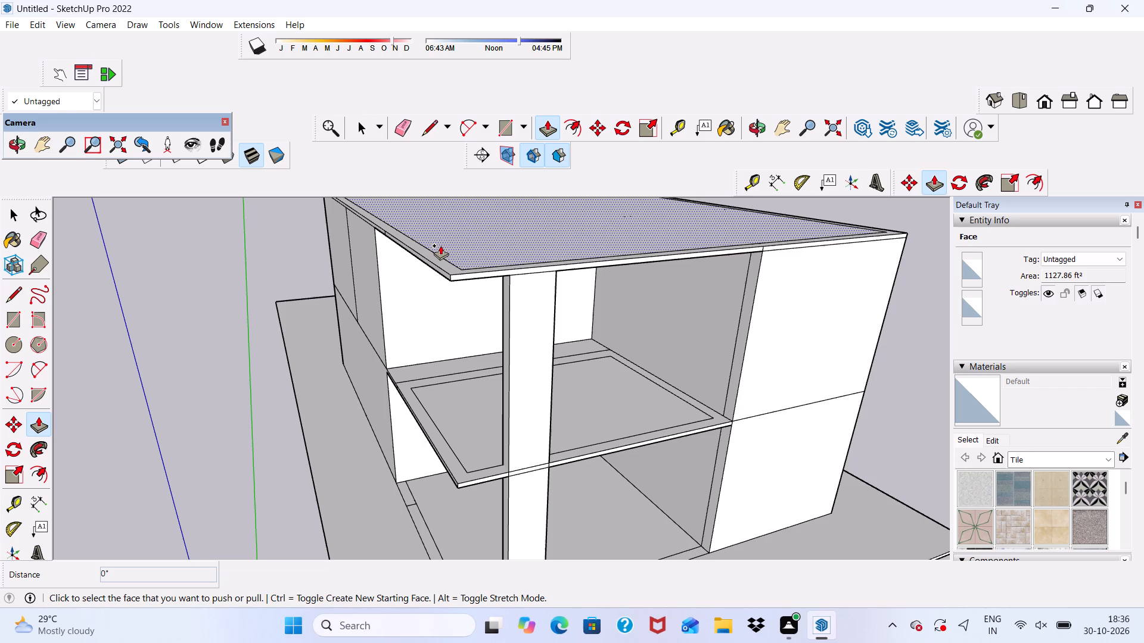
scroll(471, 248, "up", 1)
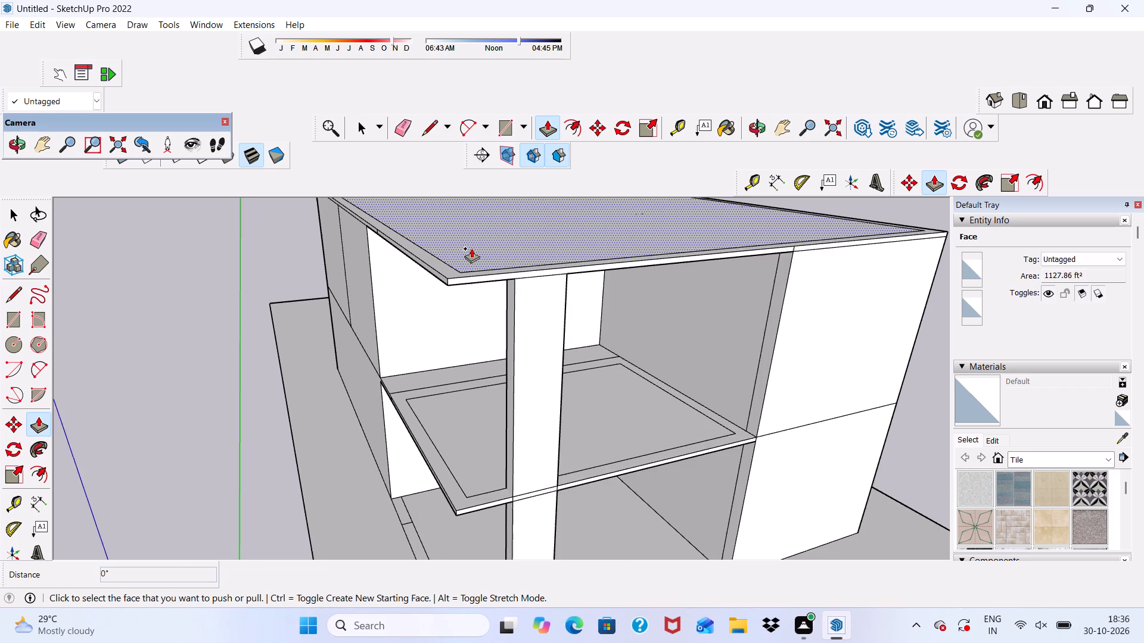
scroll(429, 299, "down", 3)
left_click(403, 121)
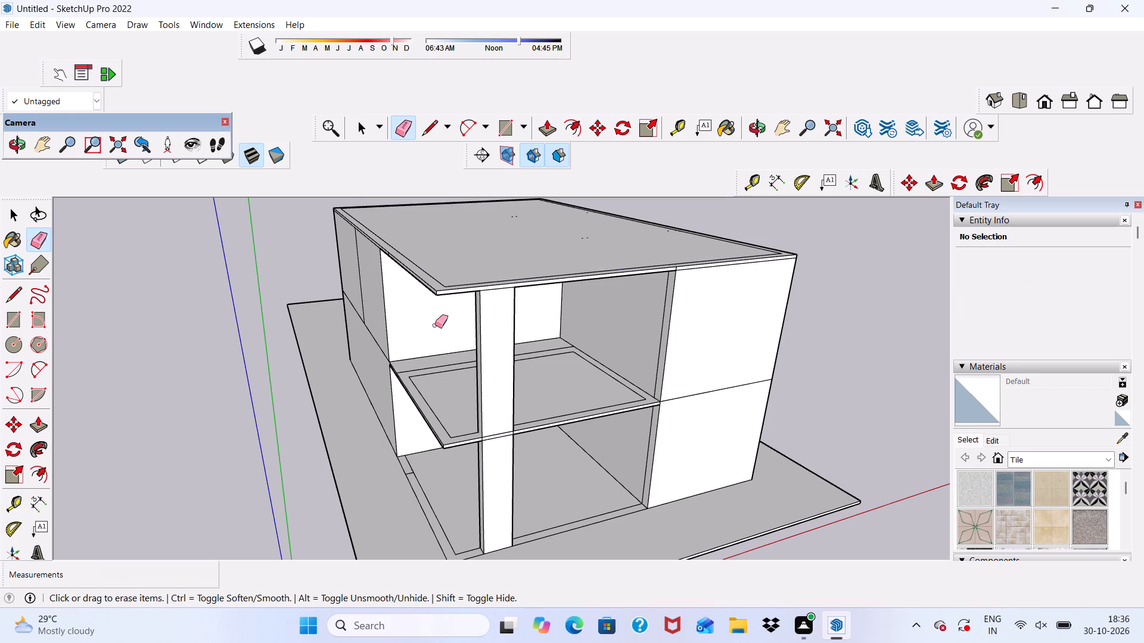
scroll(448, 413, "up", 8)
left_click_drag(410, 339, 410, 359)
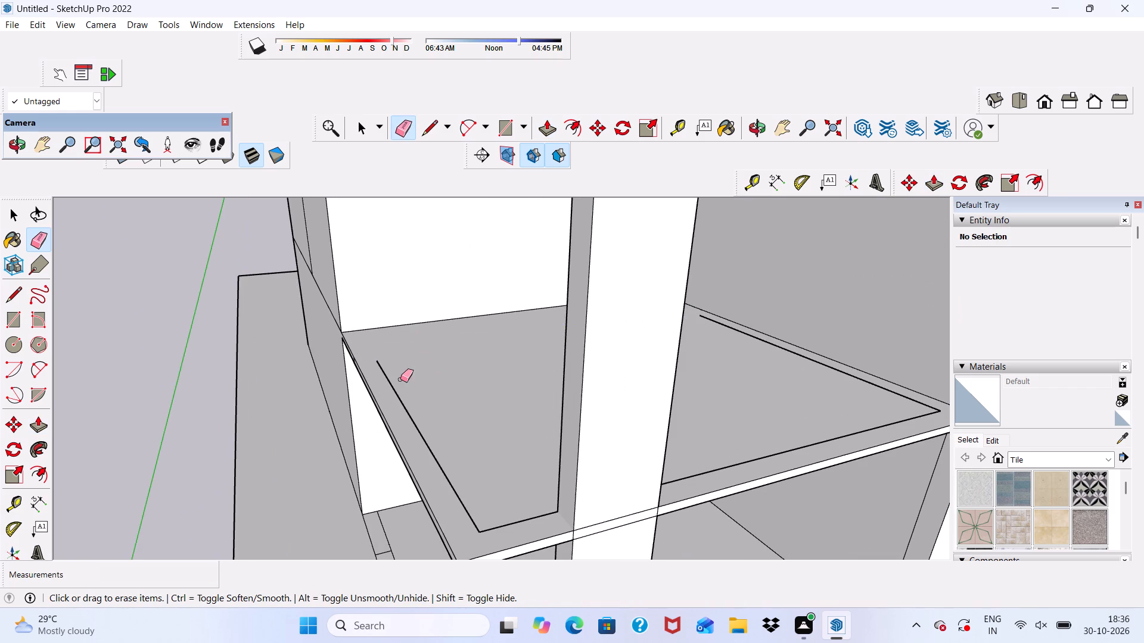
left_click_drag(397, 413, 425, 422)
scroll(564, 636, "up", 4)
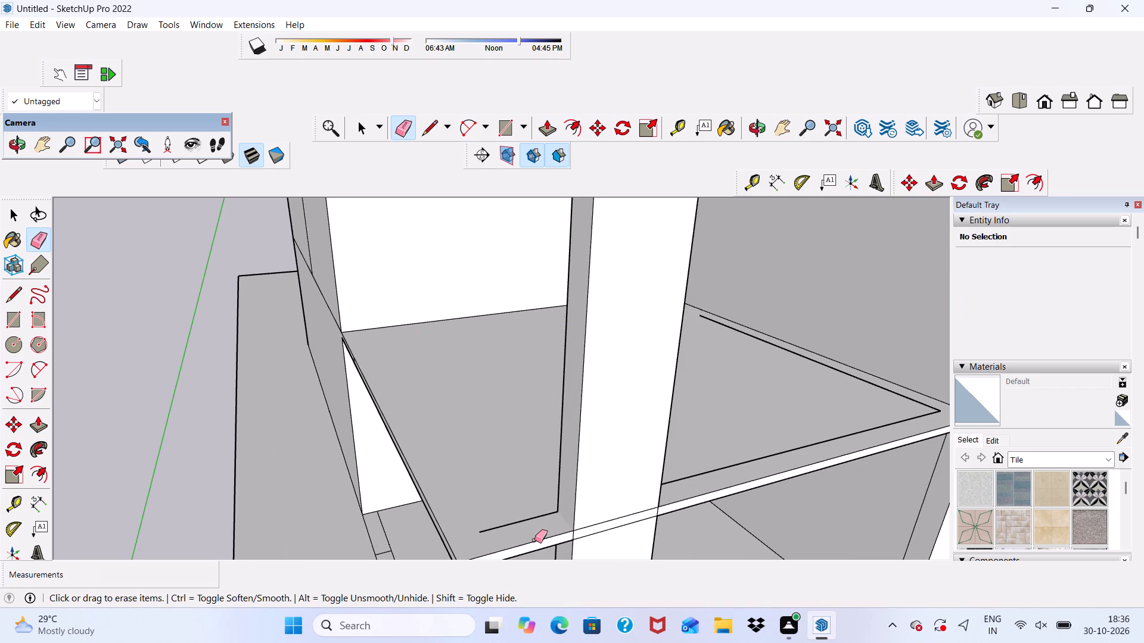
left_click_drag(528, 504, 525, 526)
left_click_drag(694, 471, 694, 486)
scroll(829, 354, "up", 5)
left_click(812, 370)
scroll(651, 369, "down", 8)
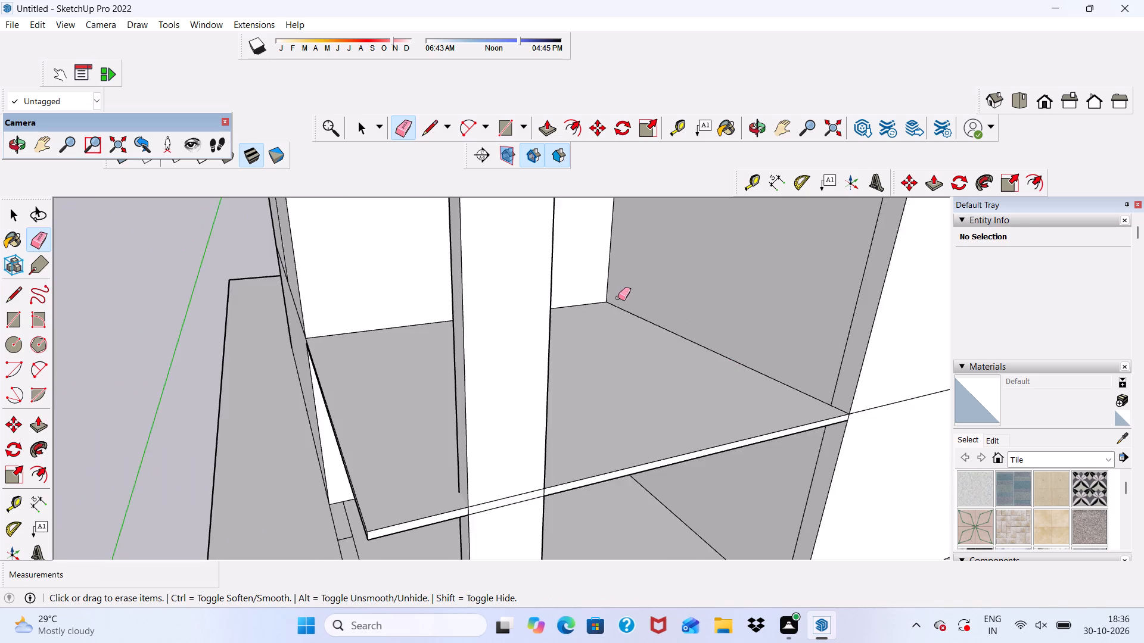
Erase the leftover short vertical edge on the front edge of the upper floor slab.
scroll(618, 298, "down", 3)
scroll(628, 402, "up", 1)
middle_click_drag(628, 402, 909, 428)
scroll(458, 401, "up", 4)
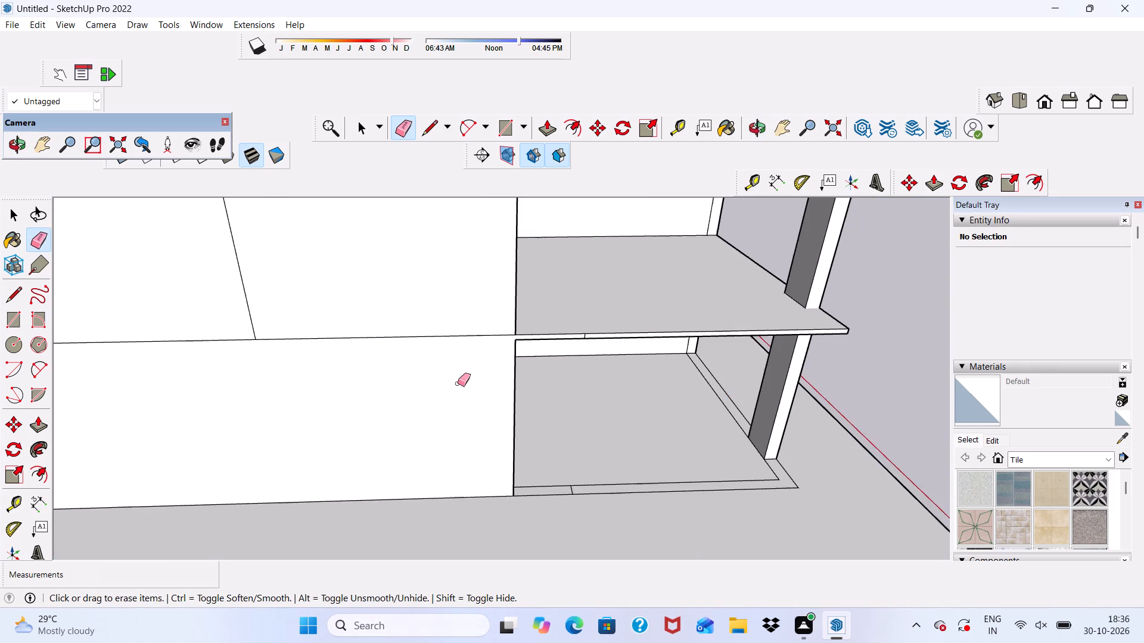
scroll(589, 327, "up", 12)
left_click(621, 337)
scroll(578, 282, "down", 2)
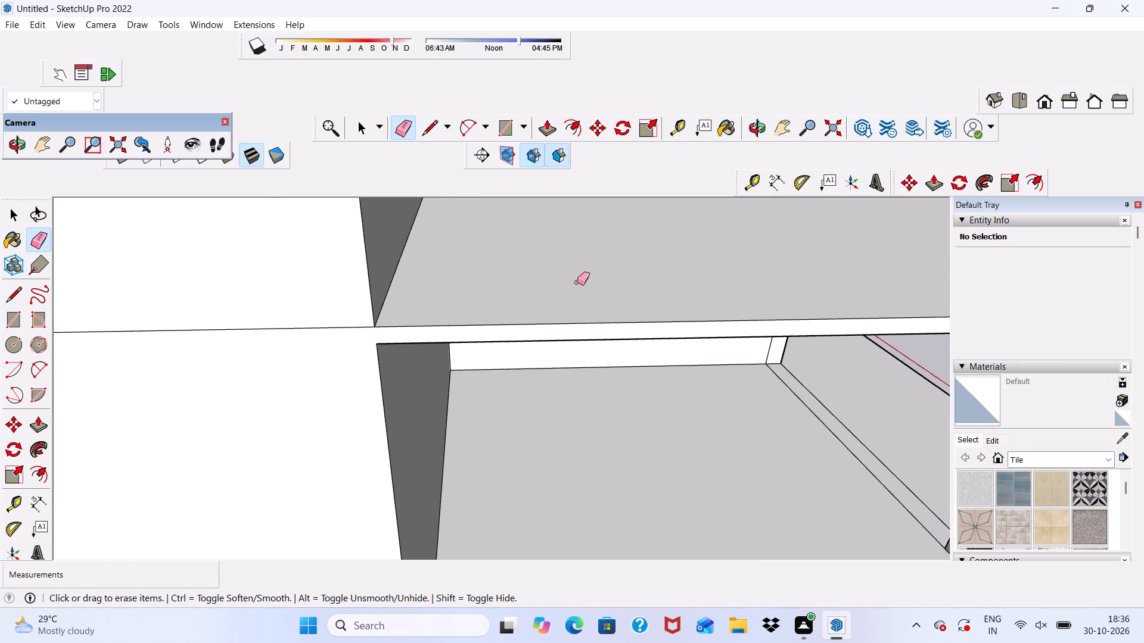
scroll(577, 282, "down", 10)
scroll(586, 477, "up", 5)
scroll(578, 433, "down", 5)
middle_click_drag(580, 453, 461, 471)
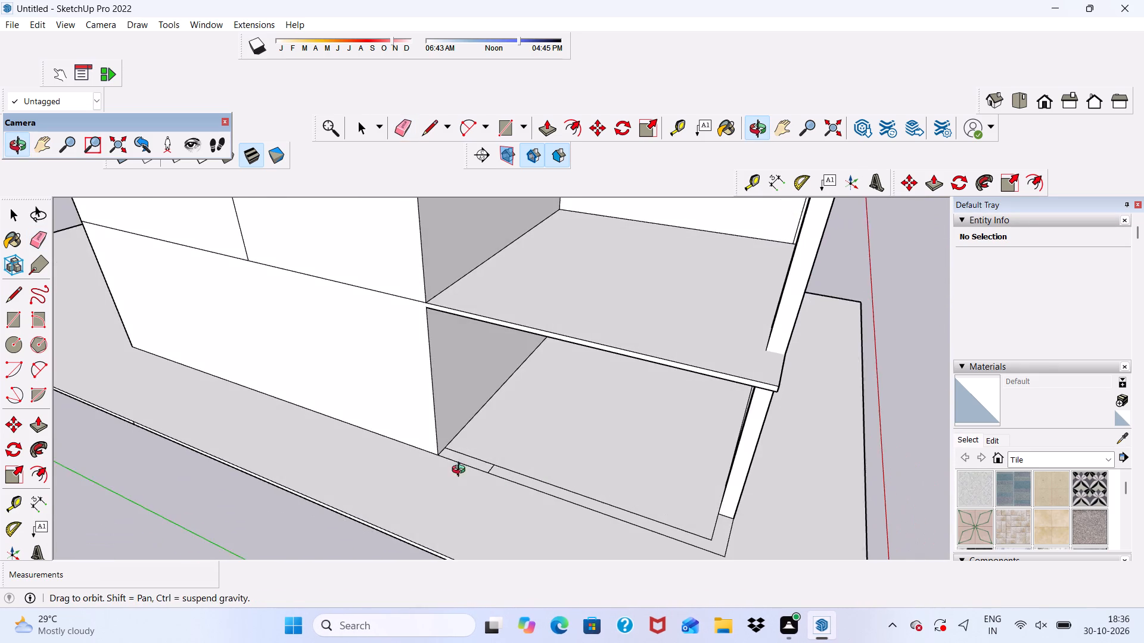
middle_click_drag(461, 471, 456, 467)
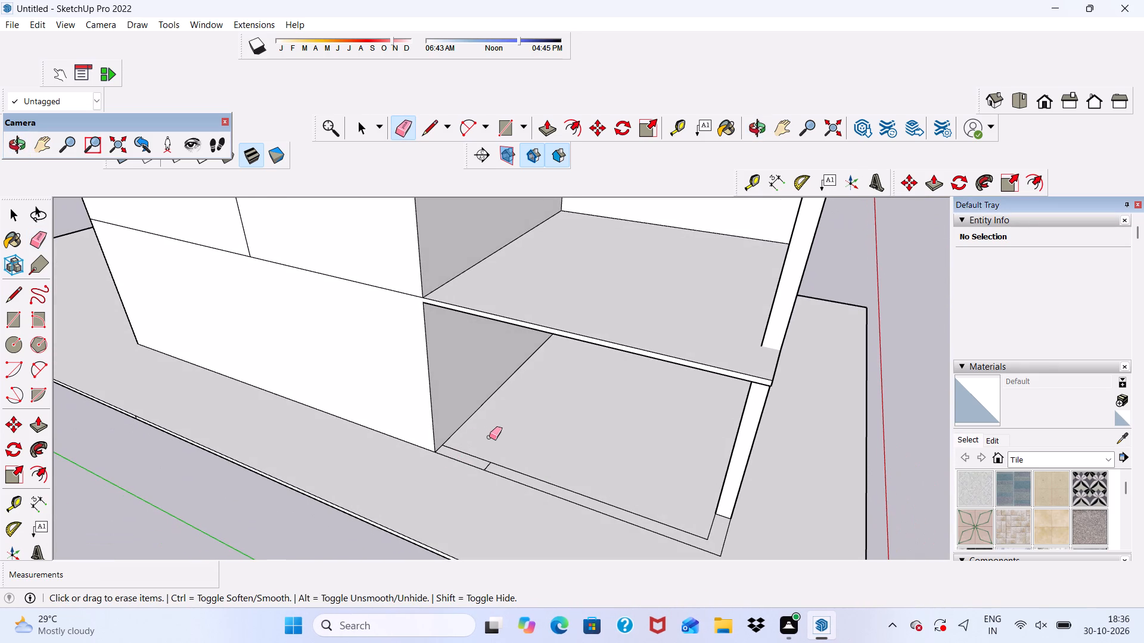
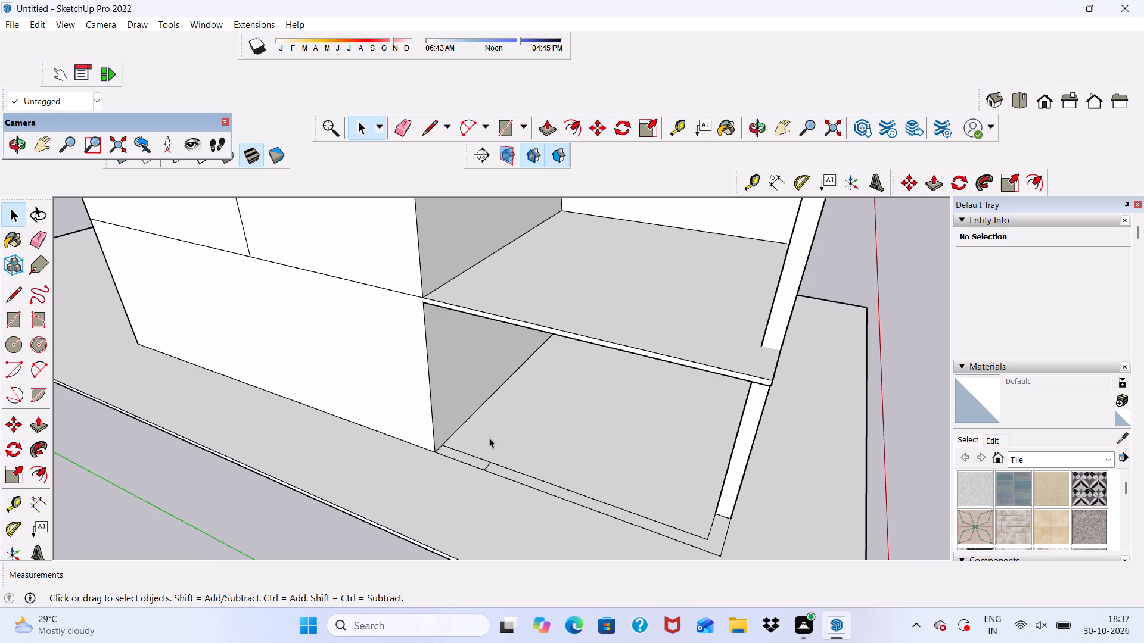
Erase the short dividing edge across the ground-floor border strip beside the recessed side wall.
scroll(489, 438, "up", 1)
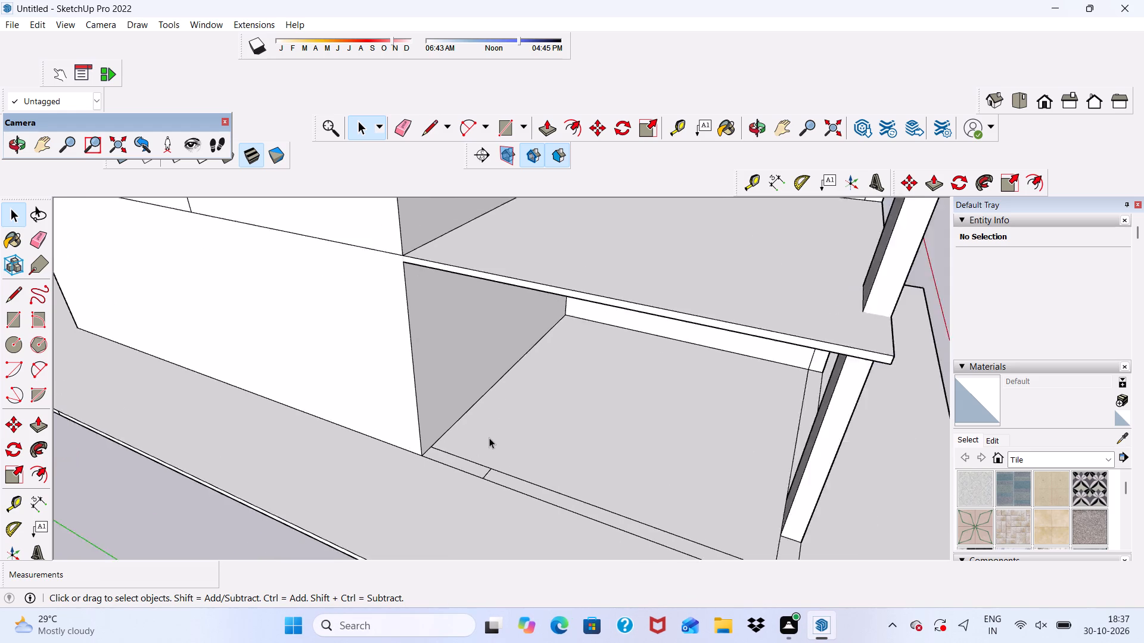
scroll(489, 438, "up", 3)
scroll(499, 412, "down", 9)
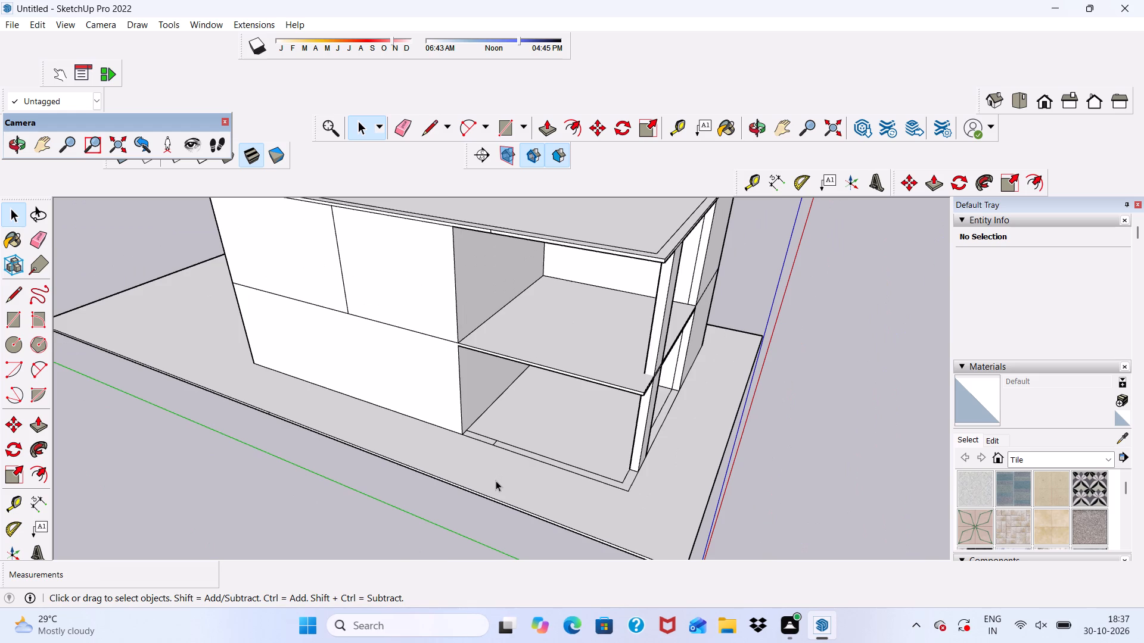
scroll(496, 480, "up", 4)
left_click(404, 132)
scroll(486, 366, "up", 6)
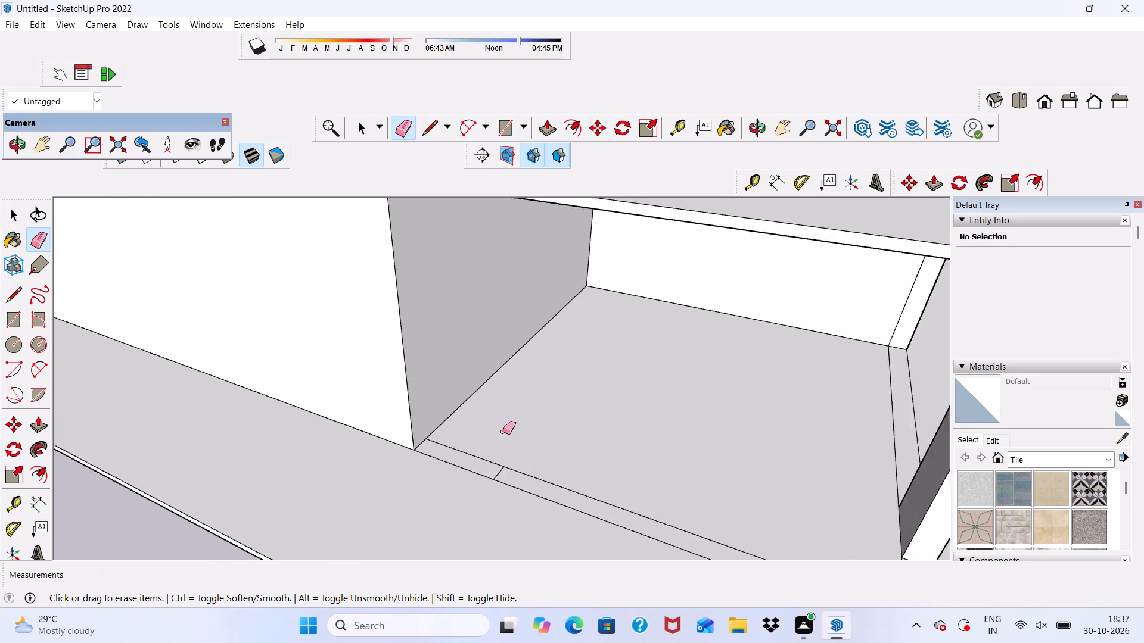
scroll(503, 432, "up", 7)
left_click_drag(490, 498, 499, 506)
scroll(372, 379, "down", 13)
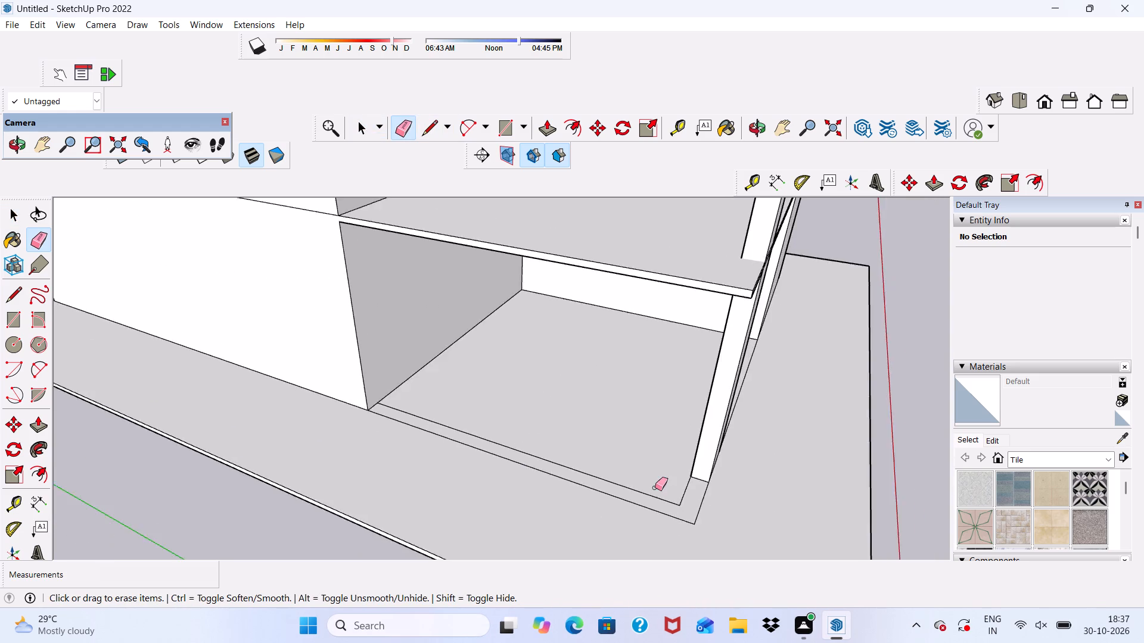
Erase the leftover short edges on the underside of the roof slab above the open corner, near the recessed wall.
middle_click_drag(655, 488, 457, 434)
scroll(452, 436, "down", 3)
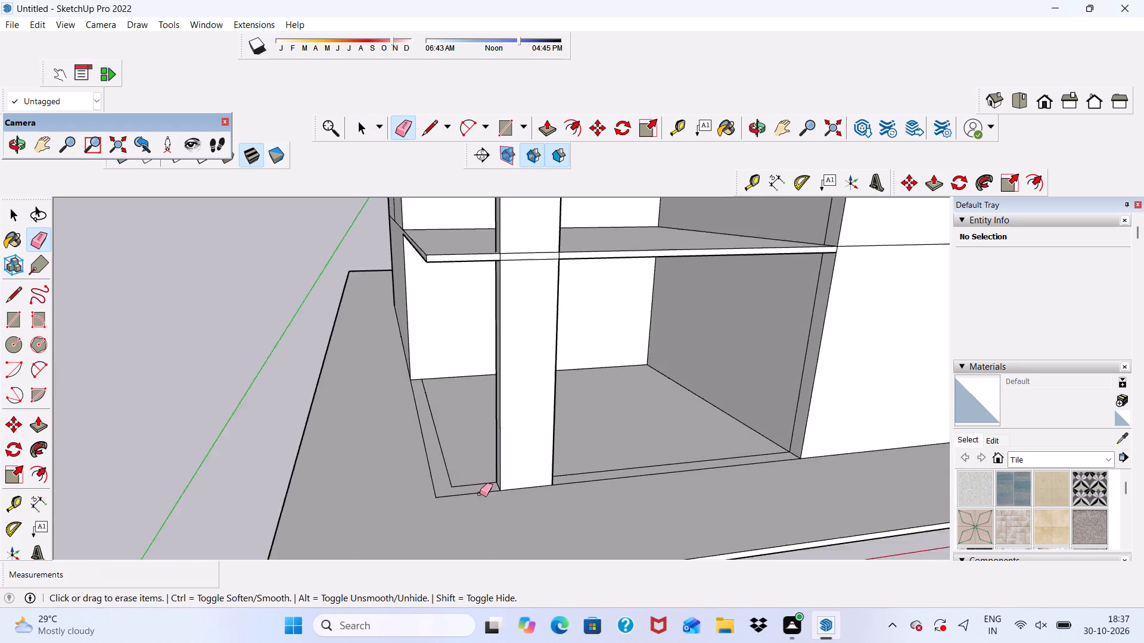
scroll(480, 494, "down", 6)
middle_click_drag(512, 441, 612, 404)
scroll(498, 226, "up", 9)
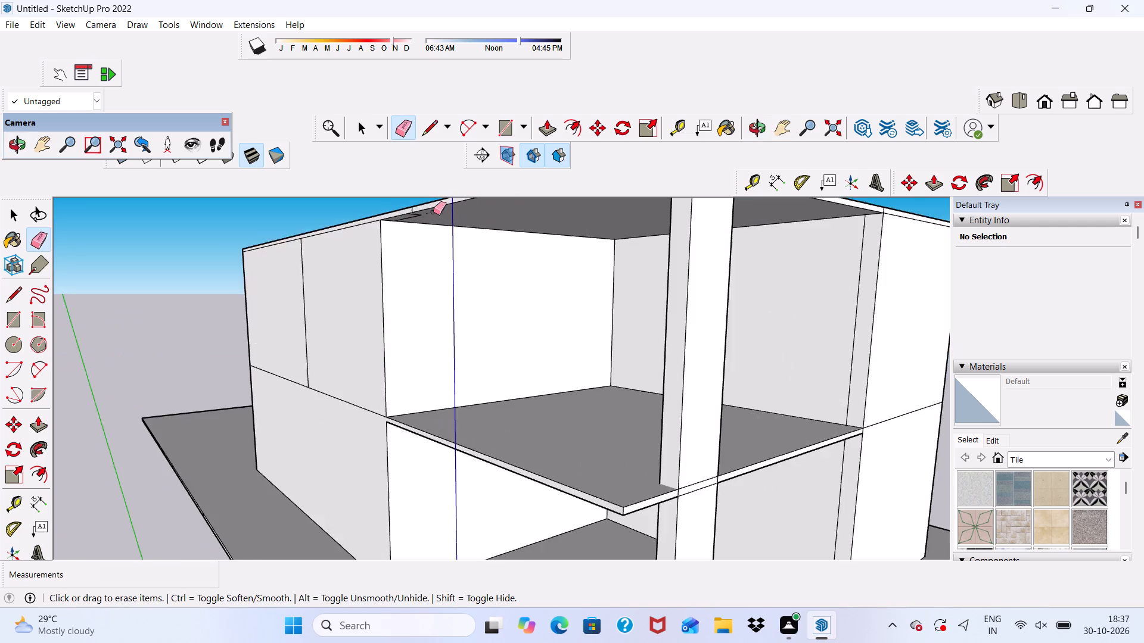
scroll(433, 212, "up", 9)
left_click_drag(406, 204, 394, 218)
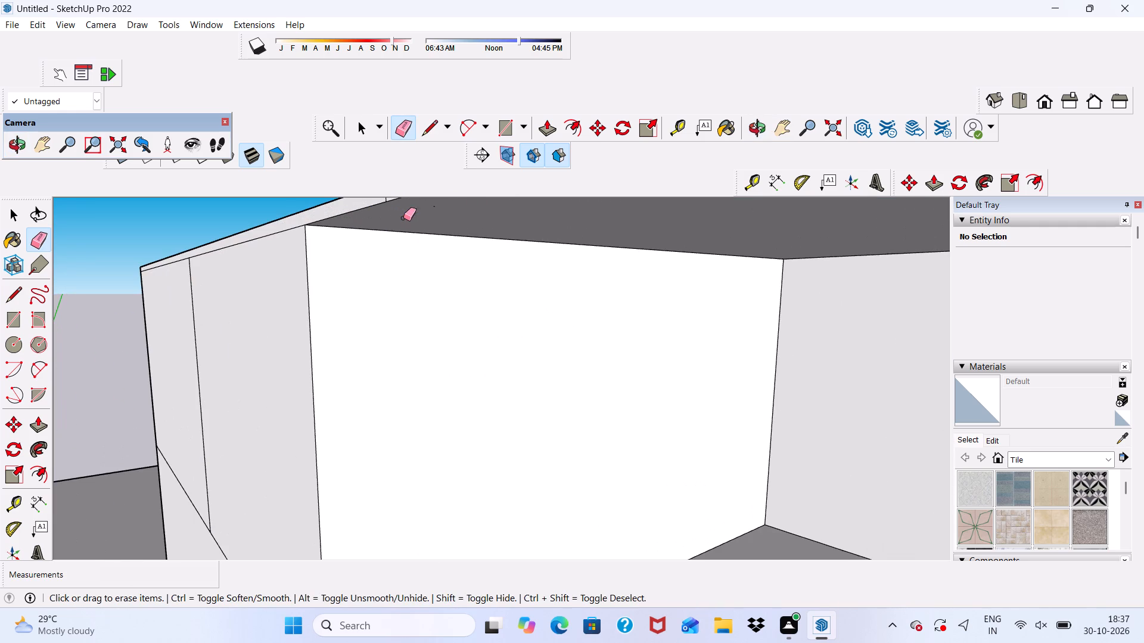
left_click_drag(433, 208, 439, 208)
scroll(355, 248, "down", 14)
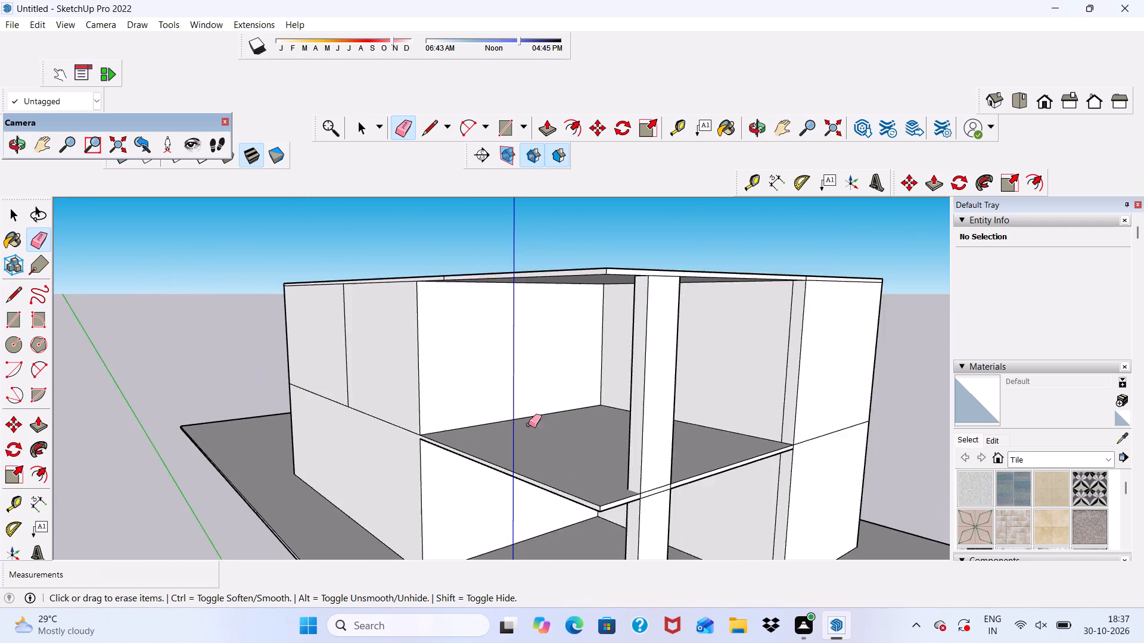
Offset the upper floor slab's top face at the open corner inward by 9".
middle_click_drag(529, 424, 443, 409)
scroll(438, 463, "up", 4)
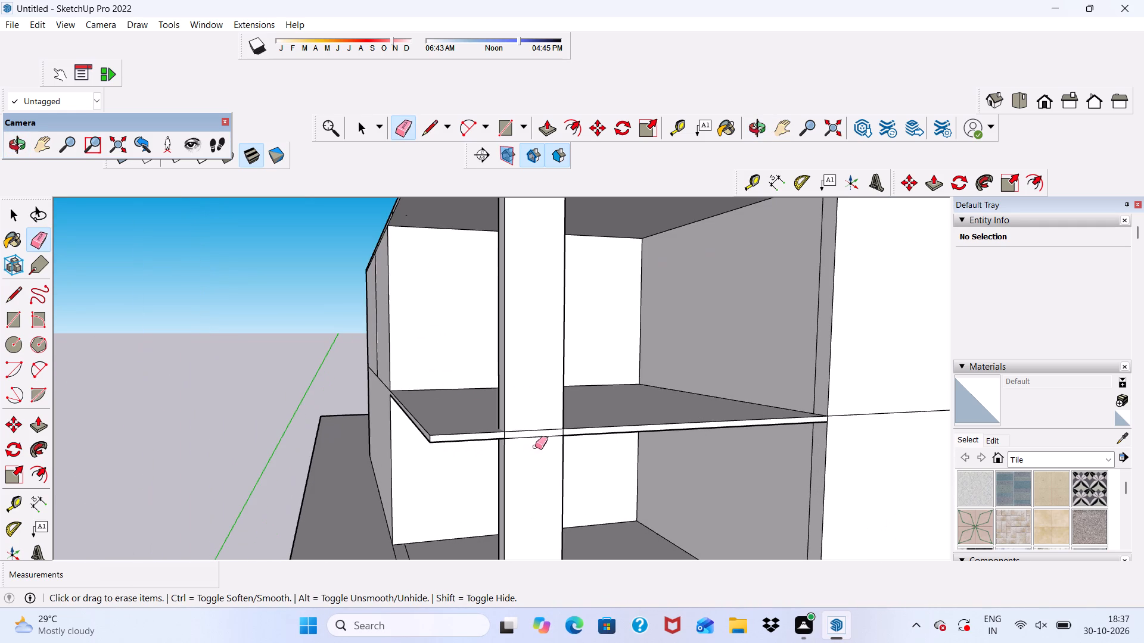
left_click(510, 123)
scroll(580, 255, "down", 4)
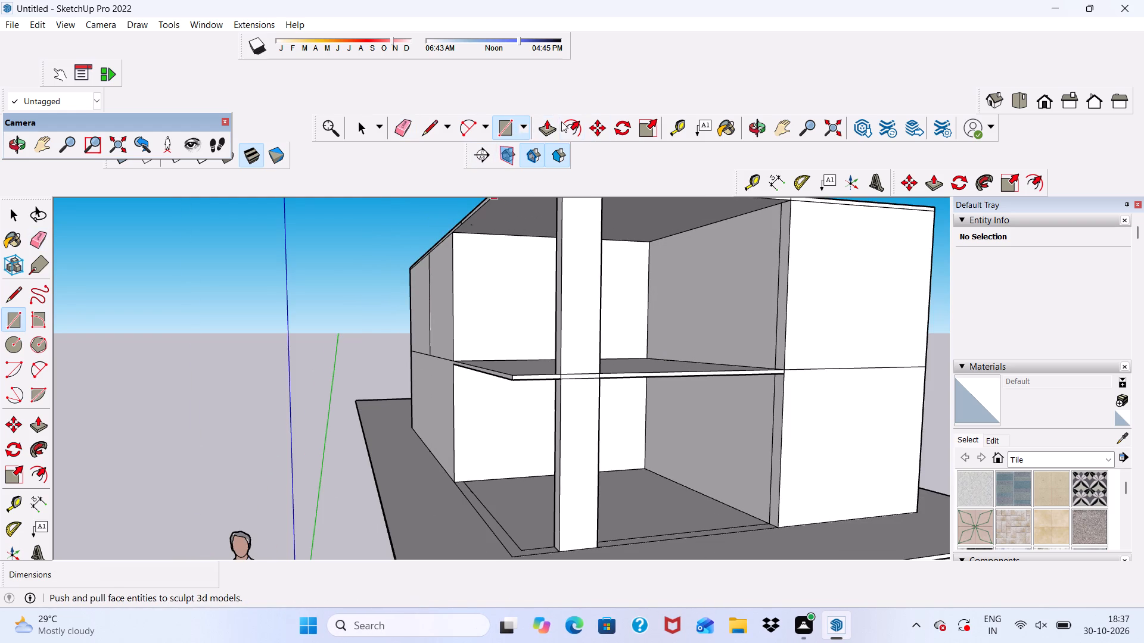
left_click(576, 117)
scroll(601, 298, "down", 1)
middle_click_drag(602, 298, 596, 404)
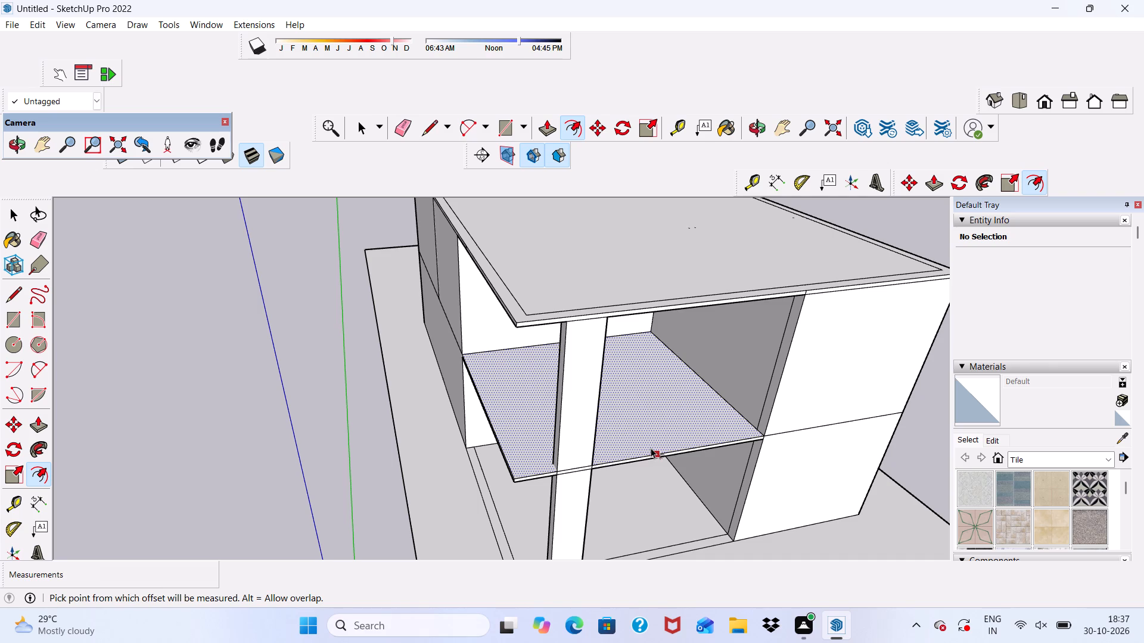
left_click(651, 448)
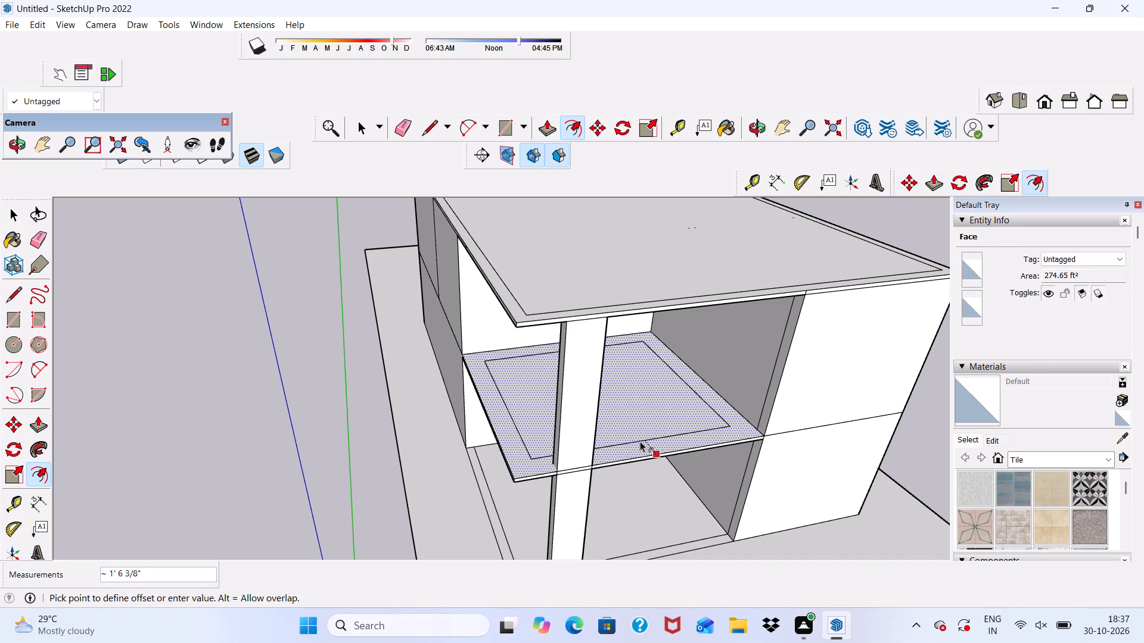
key("9")
key("shift+quotedbl")
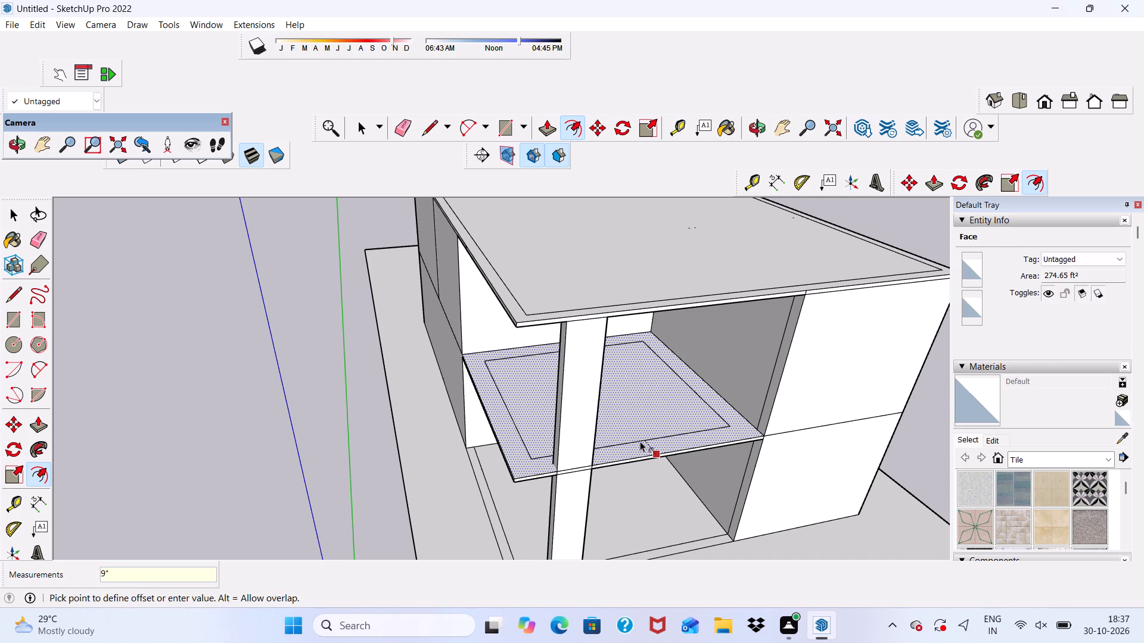
key("Return")
scroll(640, 441, "up", 3)
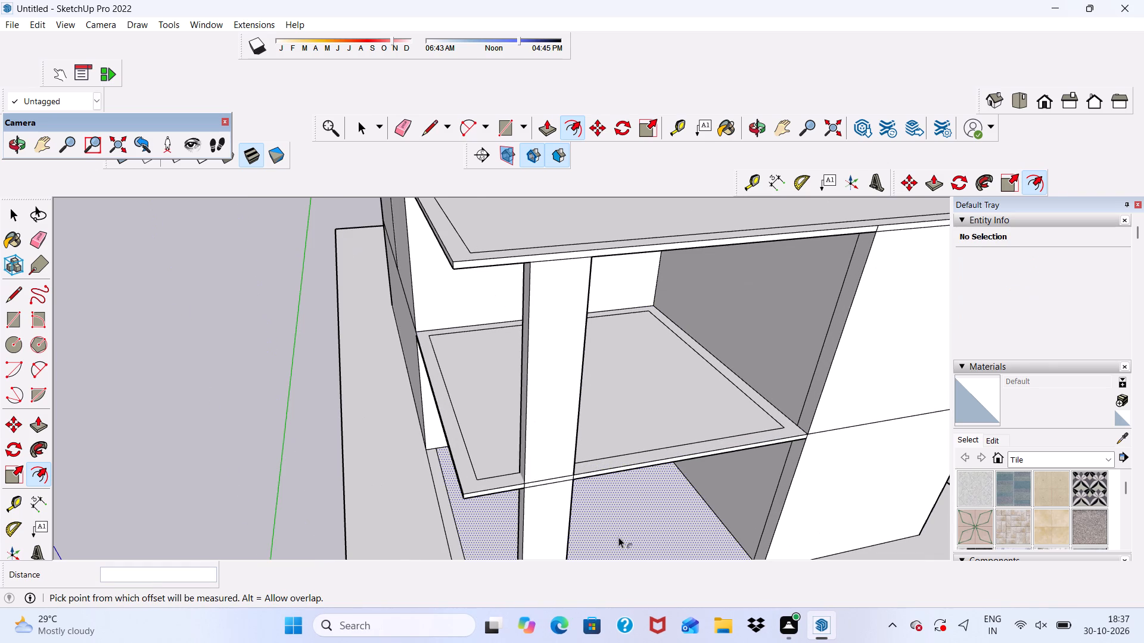
Draw a short line from the inset outline's corner on the upper floor slab to the adjoining recessed wall.
middle_click_drag(617, 530, 624, 480)
scroll(548, 532, "down", 3)
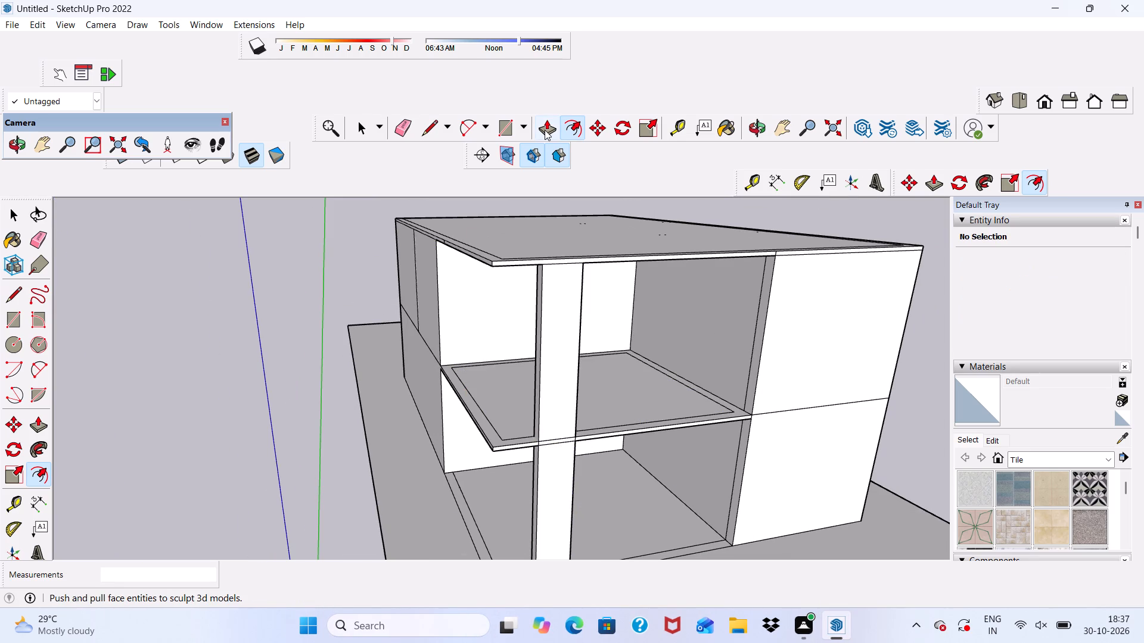
left_click(429, 125)
scroll(476, 335, "up", 12)
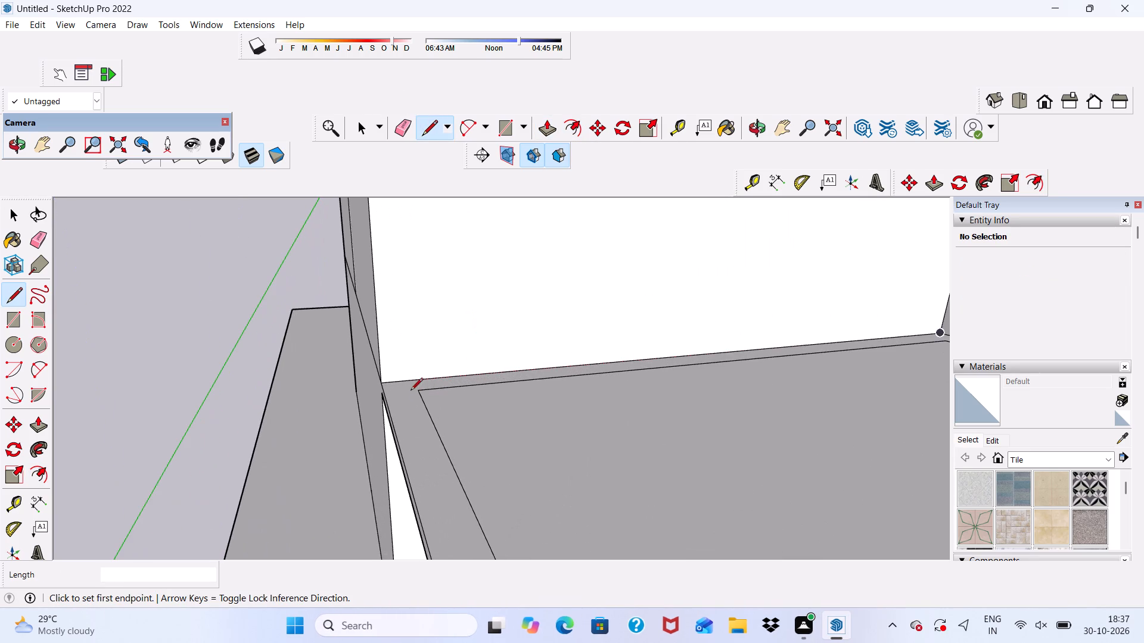
left_click(421, 392)
scroll(419, 378, "up", 4)
left_click(419, 378)
scroll(386, 378, "down", 3)
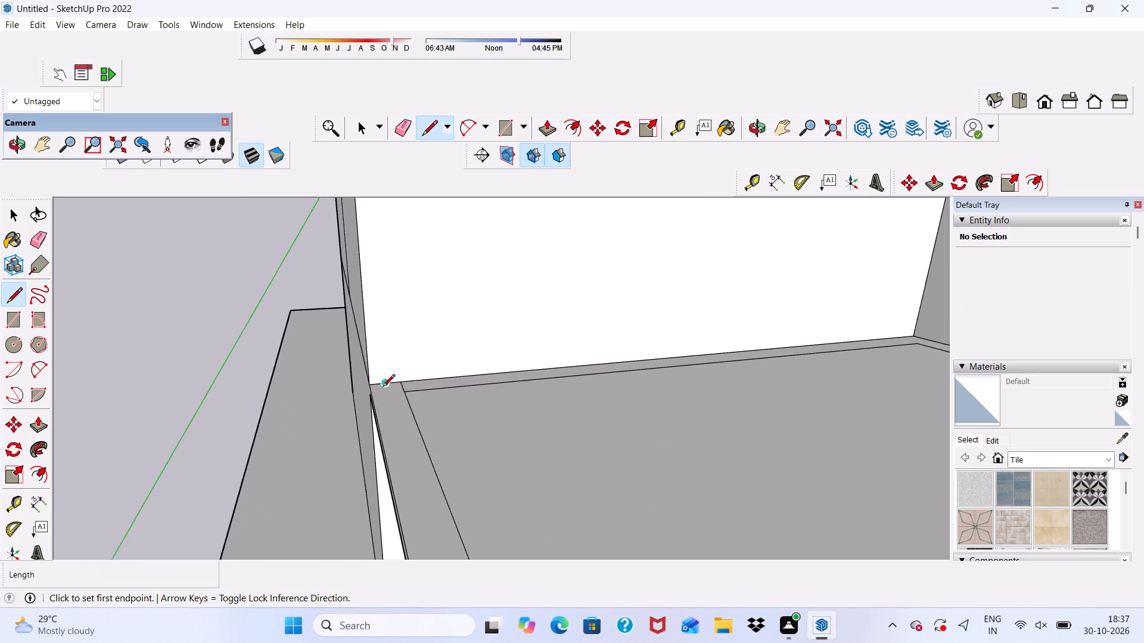
Draw a 9" line from the inset outline's opposite front corner on the upper floor slab to the other recessed wall.
scroll(383, 388, "down", 8)
middle_click_drag(776, 388, 646, 377)
scroll(492, 291, "down", 6)
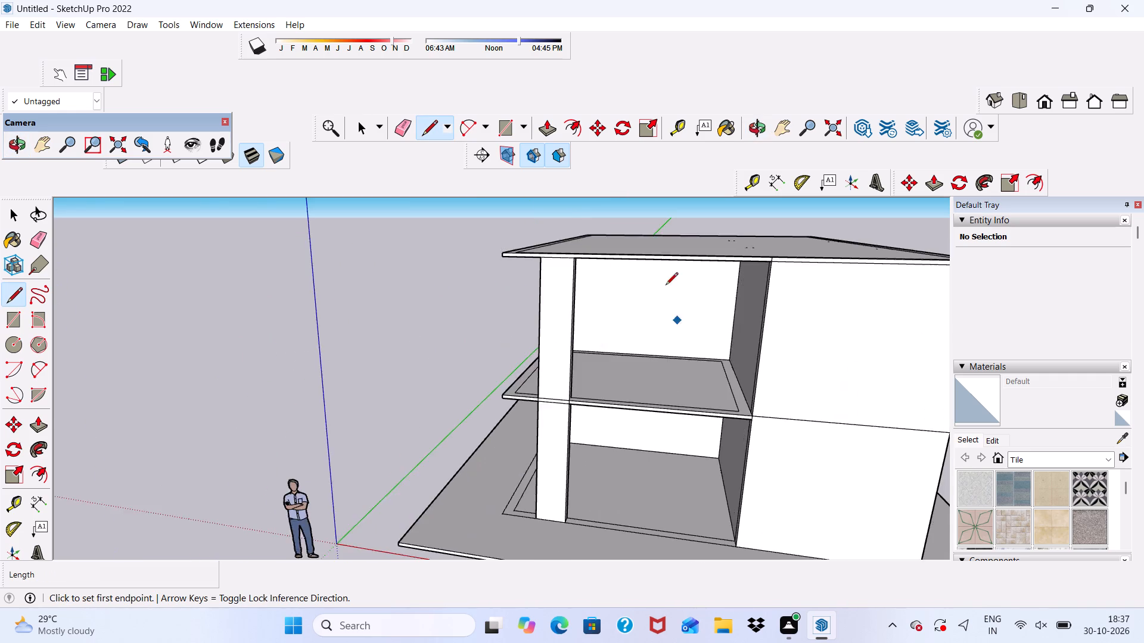
scroll(666, 286, "down", 4)
middle_click_drag(617, 374, 669, 399)
scroll(724, 401, "up", 14)
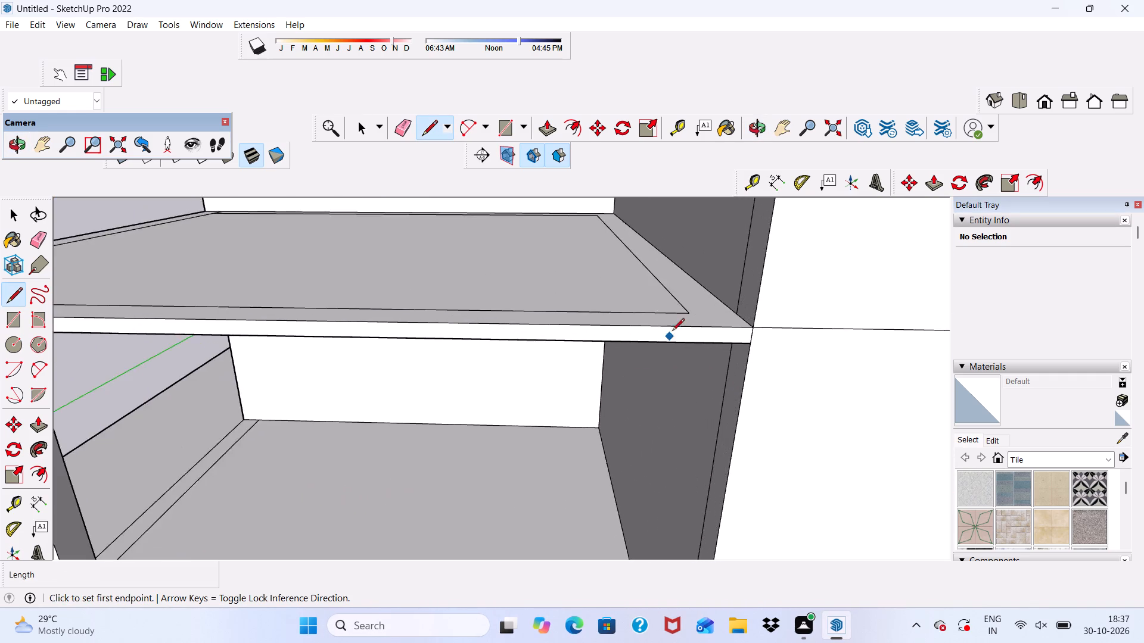
scroll(672, 332, "up", 6)
left_click(690, 309)
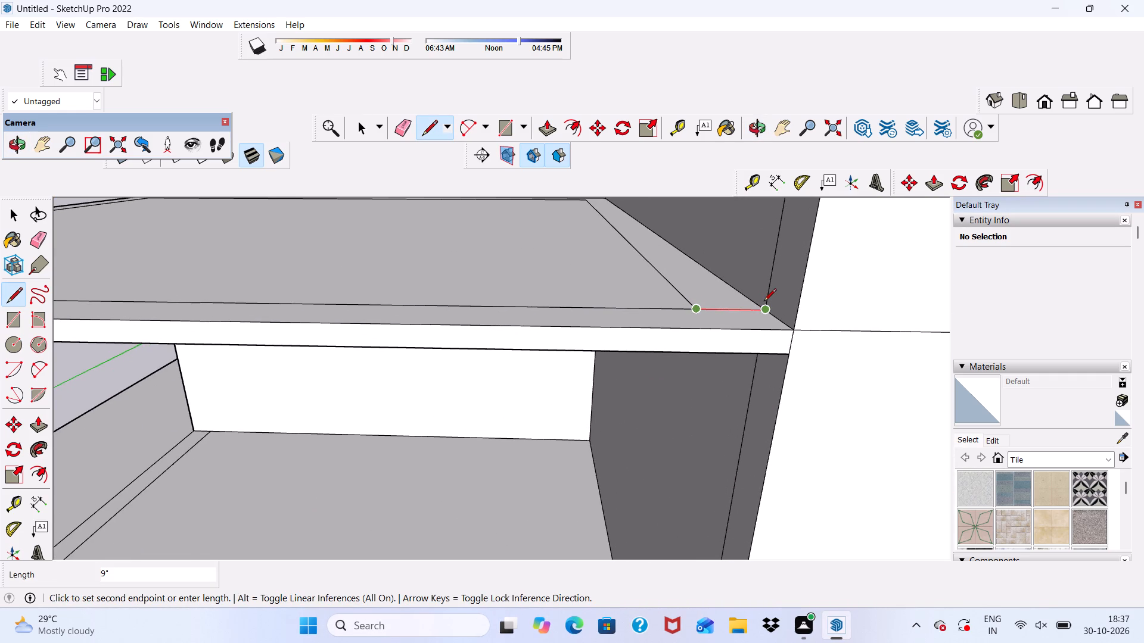
left_click(764, 302)
scroll(743, 298, "down", 5)
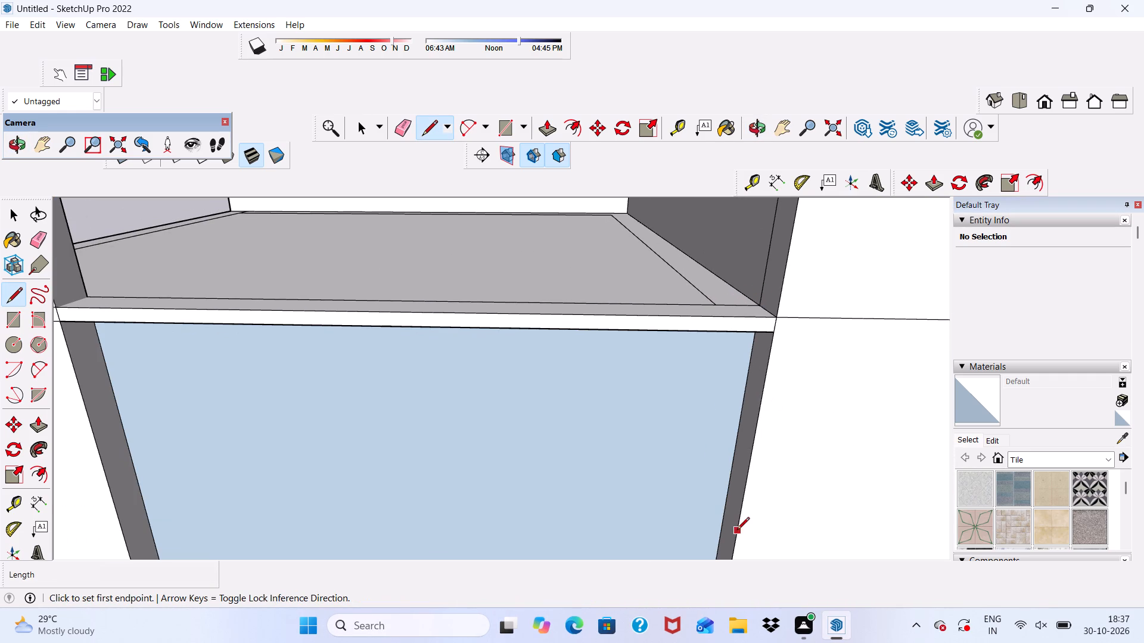
Delete the unwanted face closing the ground-floor opening below the upper floor slab.
key("space")
left_click(422, 476)
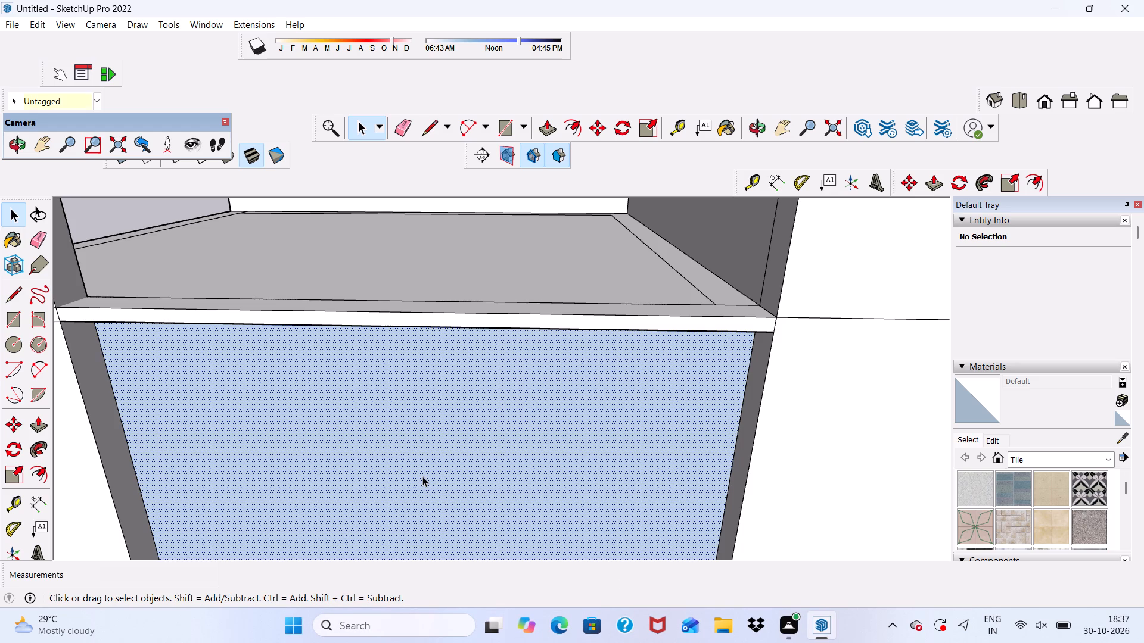
key("Delete")
scroll(422, 476, "down", 3)
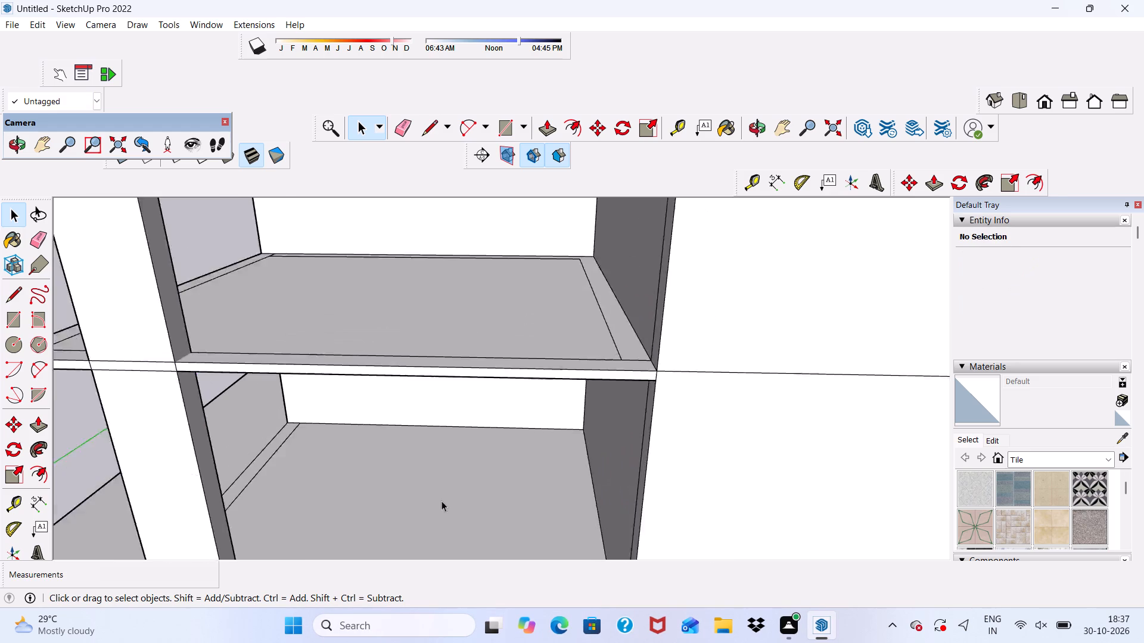
Erase the inset outline edges running along the two recessed walls on the upper floor slab.
scroll(442, 501, "down", 2)
left_click(405, 120)
scroll(469, 286, "up", 4)
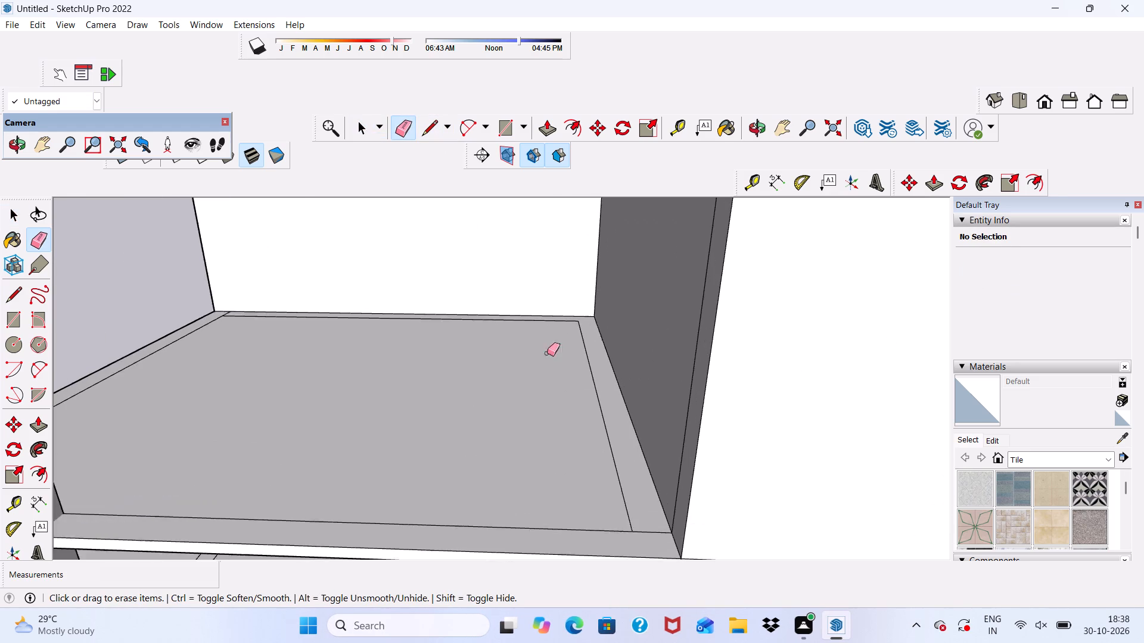
scroll(547, 353, "up", 1)
left_click_drag(617, 430, 606, 447)
scroll(545, 307, "up", 5)
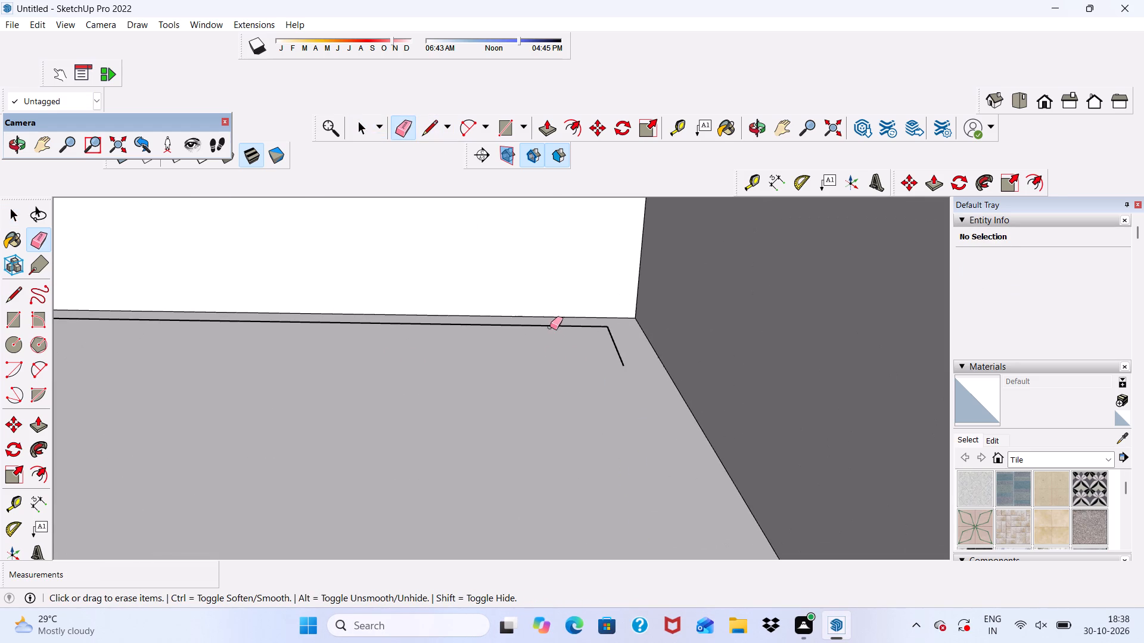
scroll(552, 330, "up", 3)
left_click_drag(552, 325, 571, 329)
left_click_drag(640, 344, 641, 355)
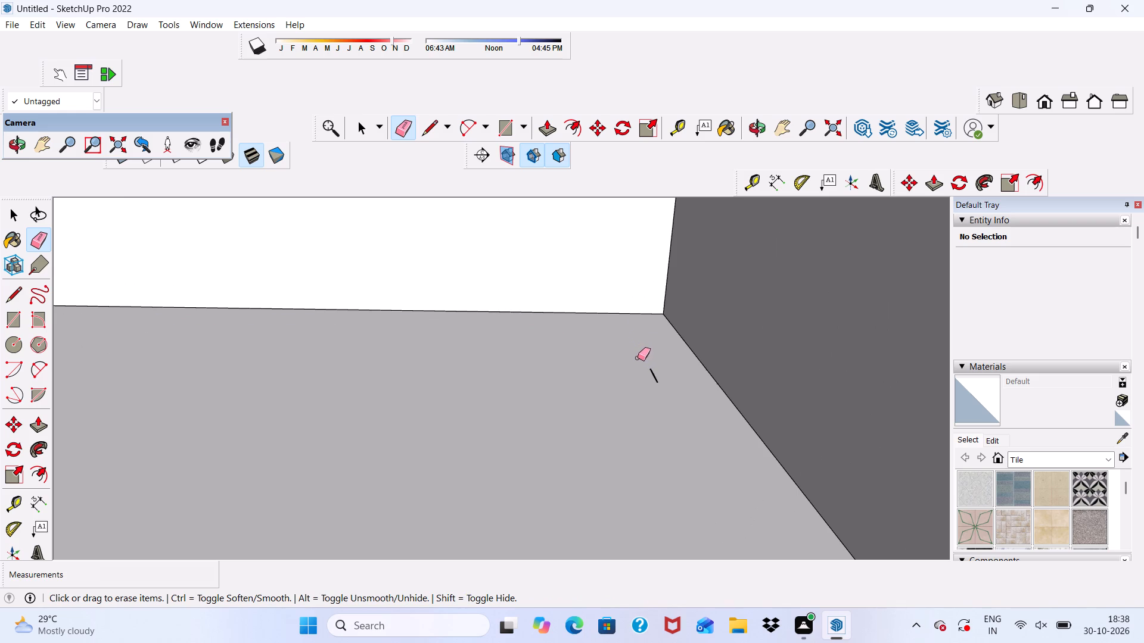
left_click_drag(643, 370, 651, 372)
scroll(648, 293, "down", 11)
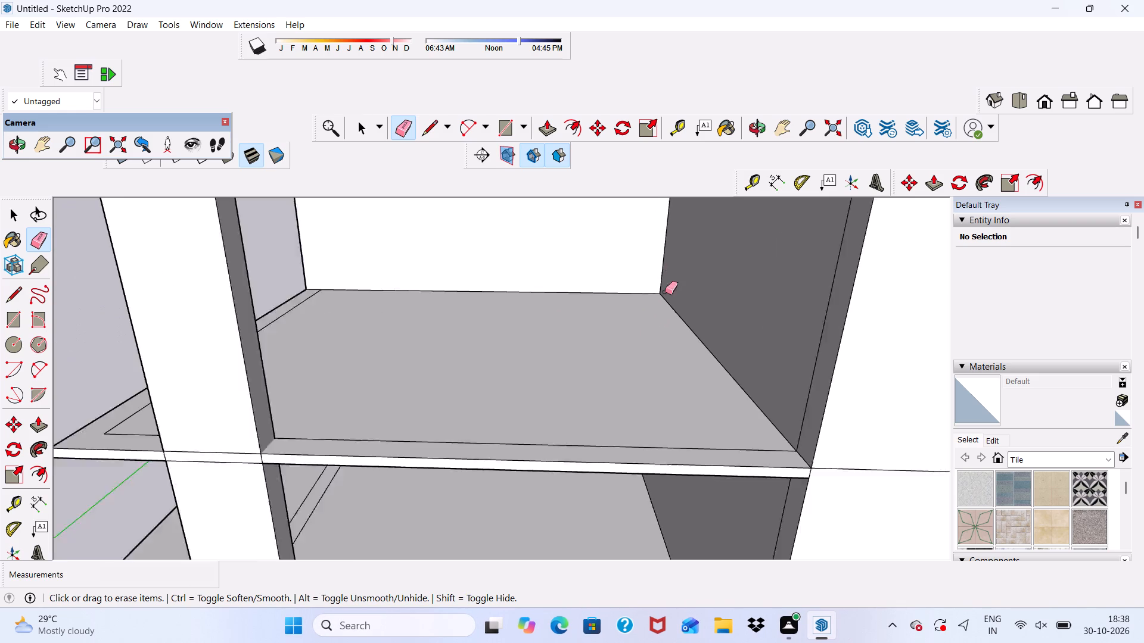
scroll(665, 292, "down", 1)
middle_click_drag(416, 342, 444, 371)
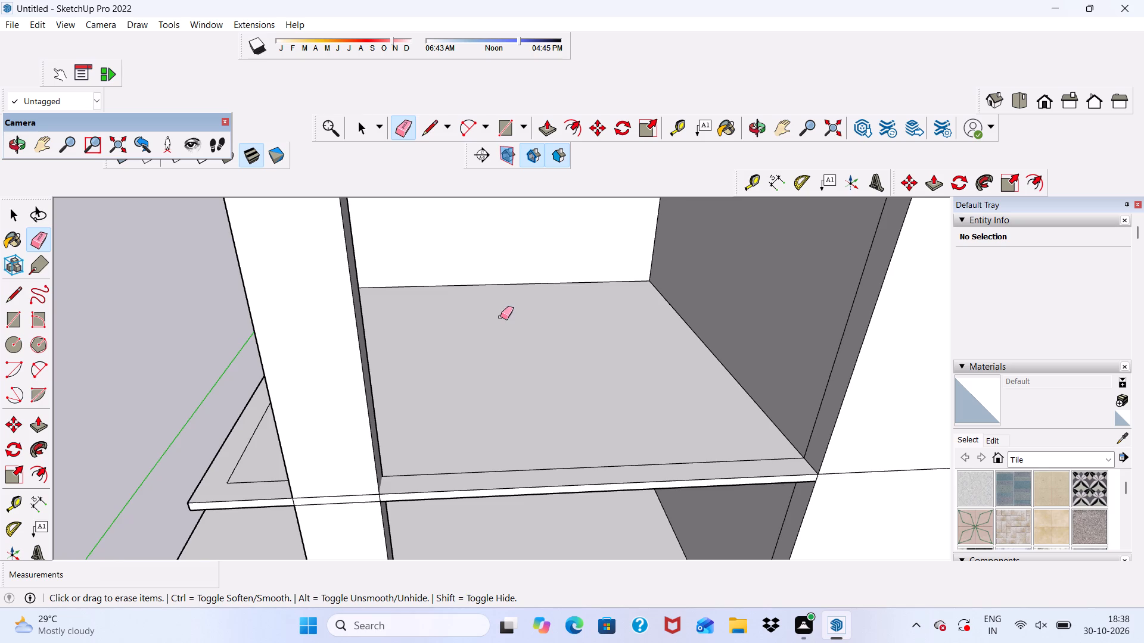
scroll(499, 321, "down", 5)
middle_click_drag(517, 375, 546, 338)
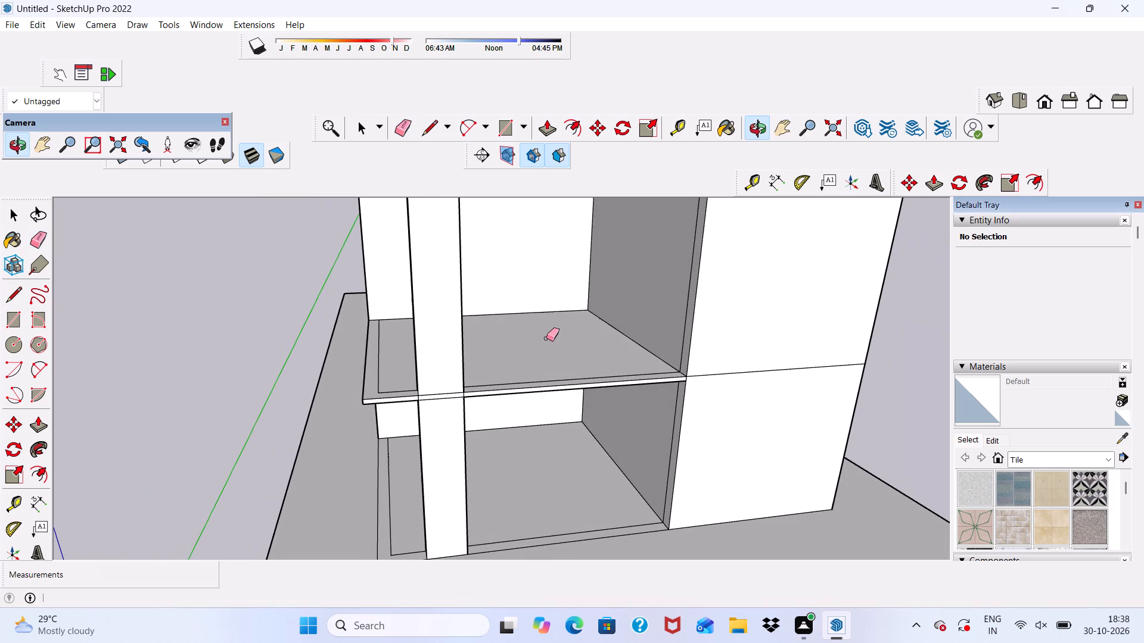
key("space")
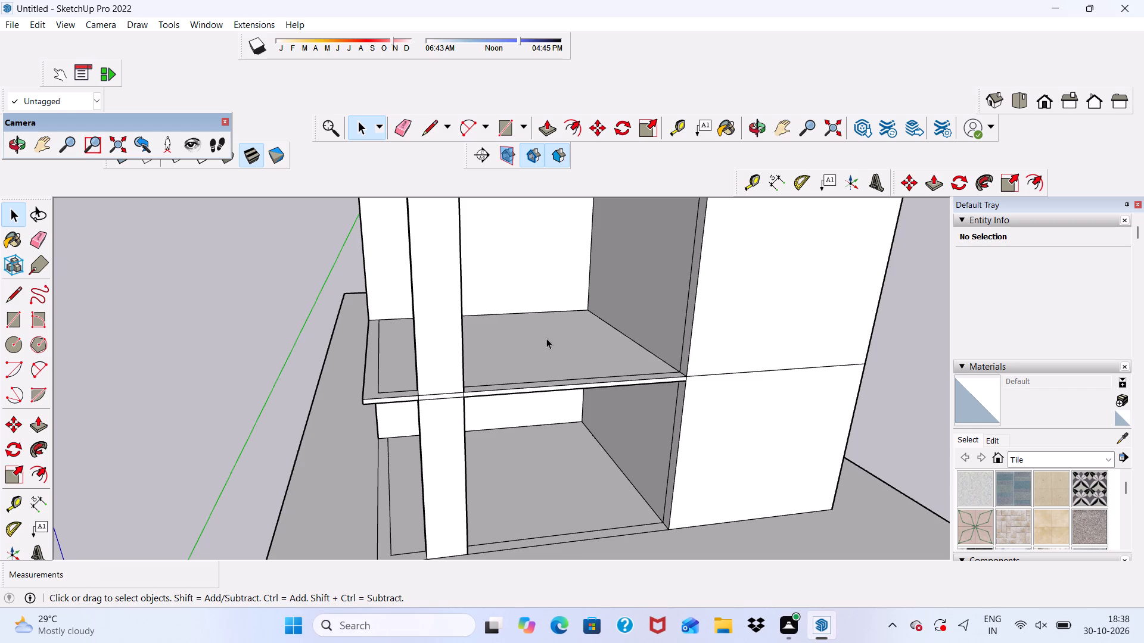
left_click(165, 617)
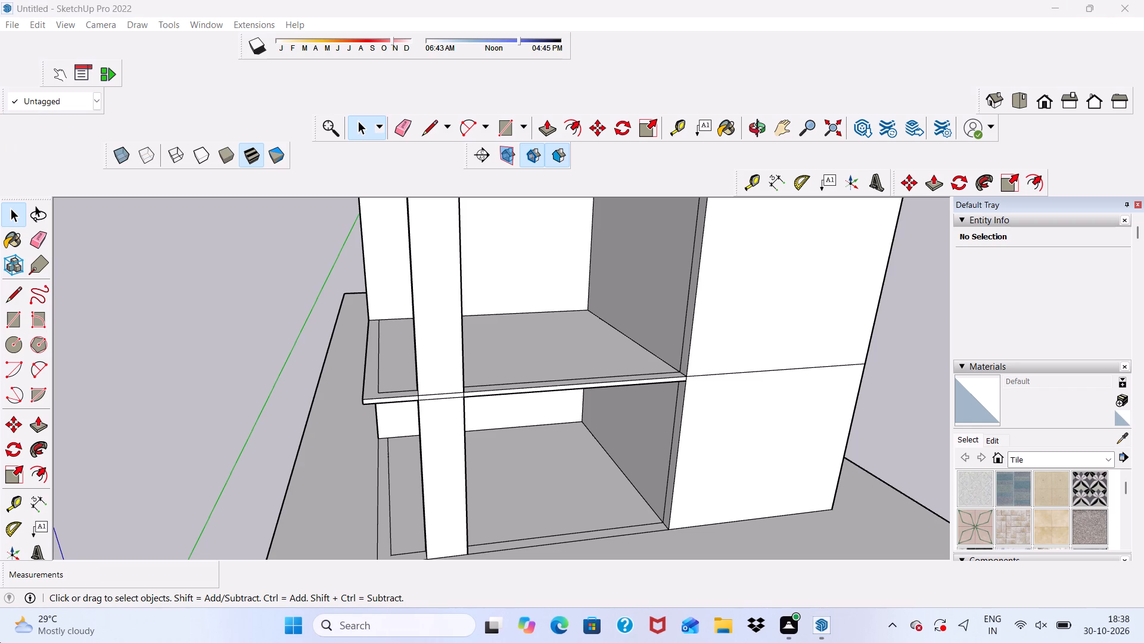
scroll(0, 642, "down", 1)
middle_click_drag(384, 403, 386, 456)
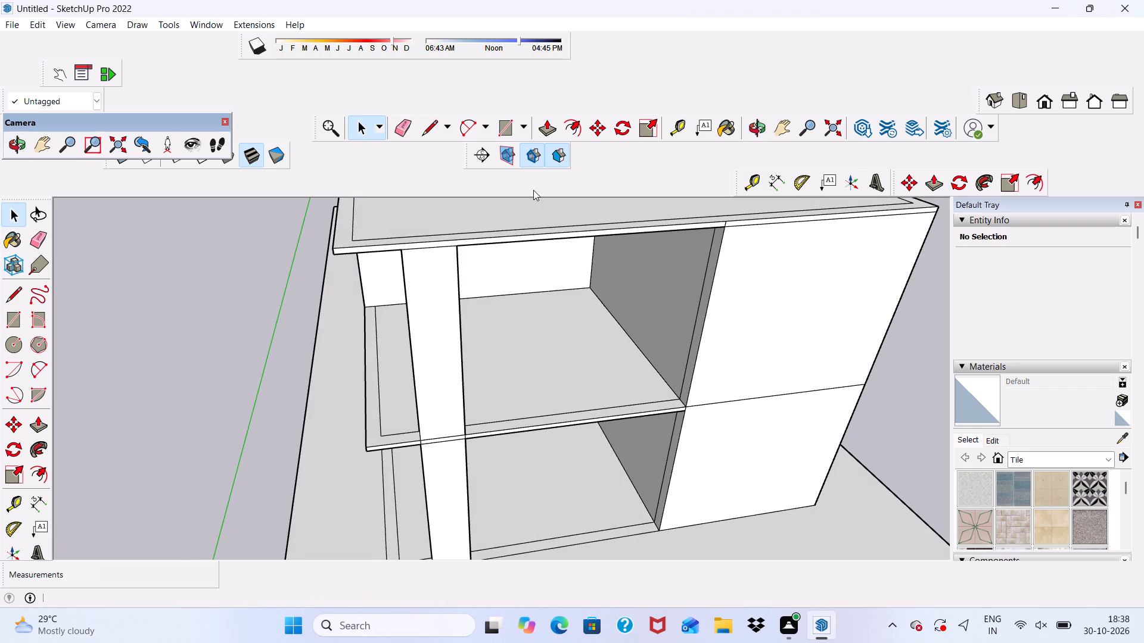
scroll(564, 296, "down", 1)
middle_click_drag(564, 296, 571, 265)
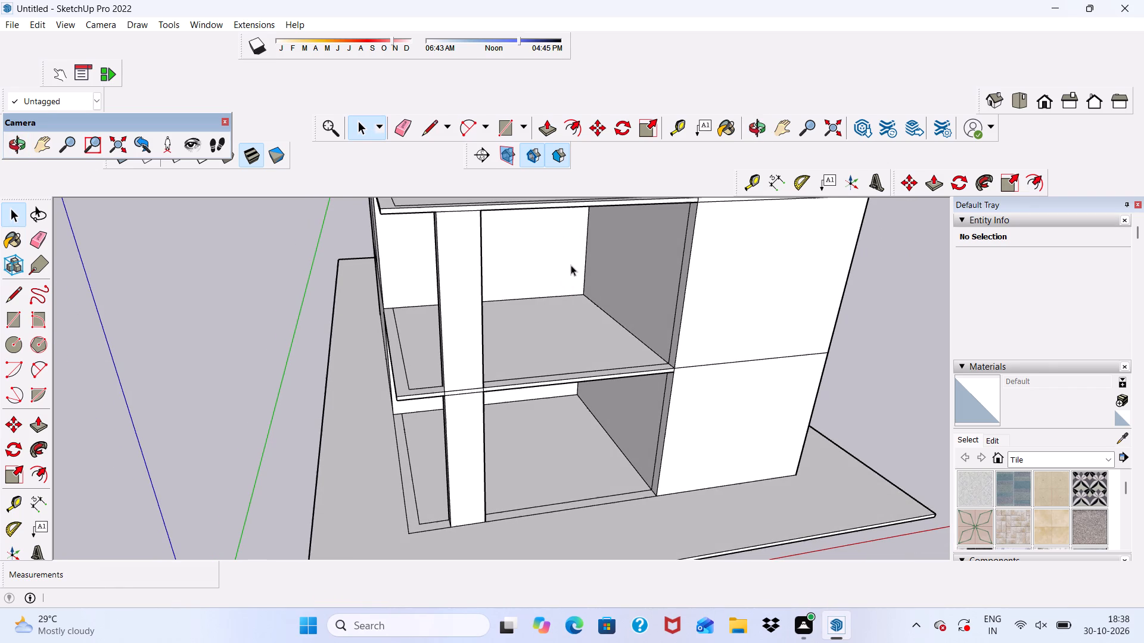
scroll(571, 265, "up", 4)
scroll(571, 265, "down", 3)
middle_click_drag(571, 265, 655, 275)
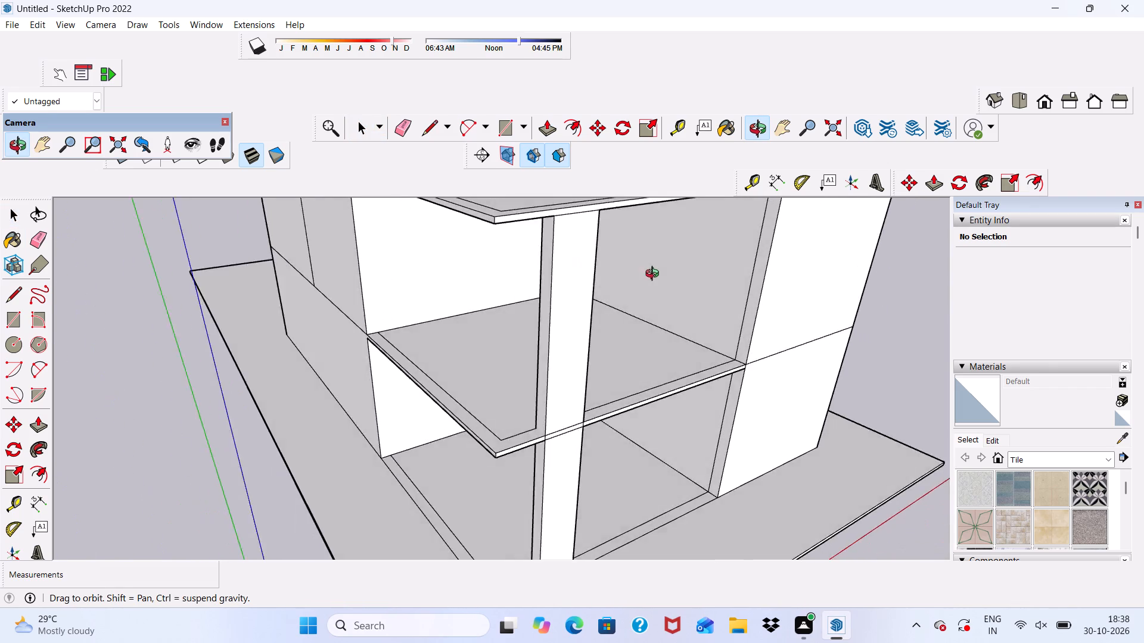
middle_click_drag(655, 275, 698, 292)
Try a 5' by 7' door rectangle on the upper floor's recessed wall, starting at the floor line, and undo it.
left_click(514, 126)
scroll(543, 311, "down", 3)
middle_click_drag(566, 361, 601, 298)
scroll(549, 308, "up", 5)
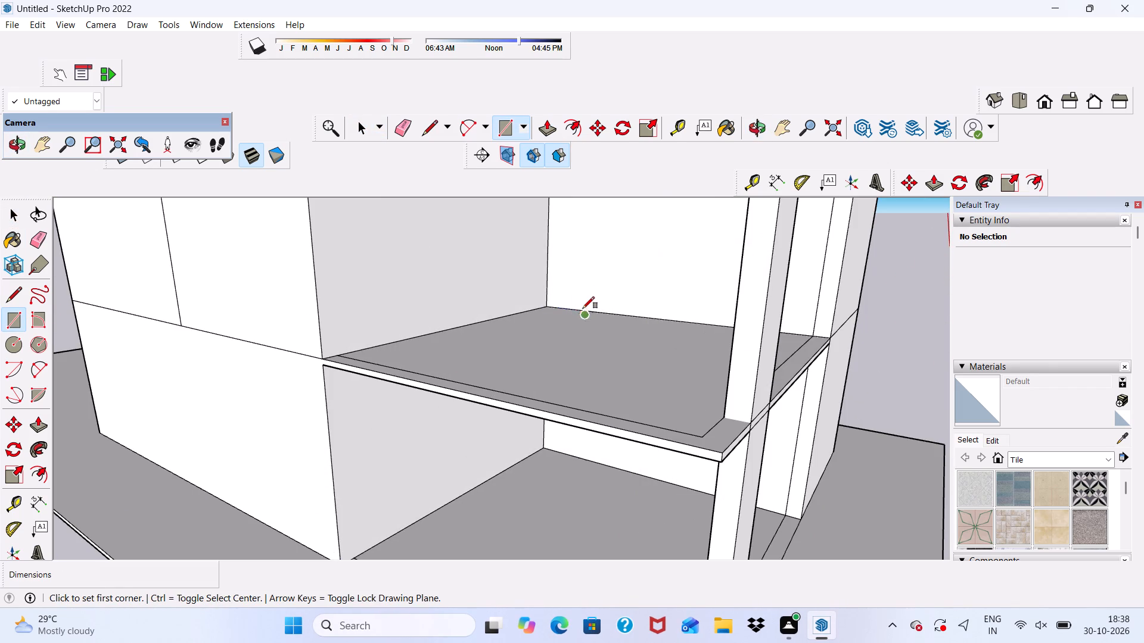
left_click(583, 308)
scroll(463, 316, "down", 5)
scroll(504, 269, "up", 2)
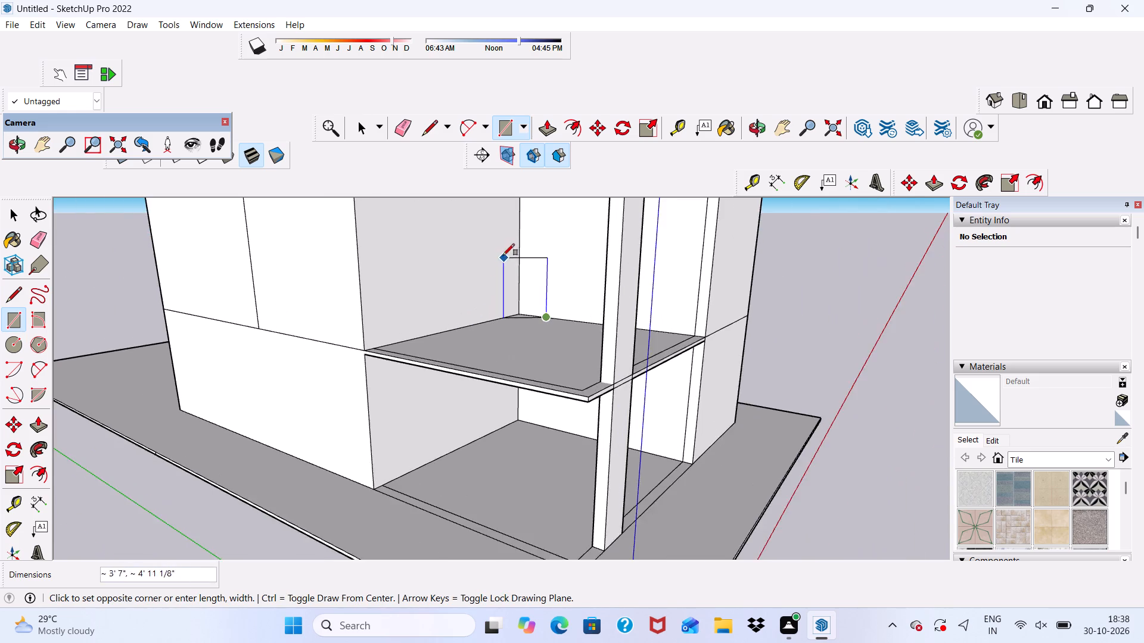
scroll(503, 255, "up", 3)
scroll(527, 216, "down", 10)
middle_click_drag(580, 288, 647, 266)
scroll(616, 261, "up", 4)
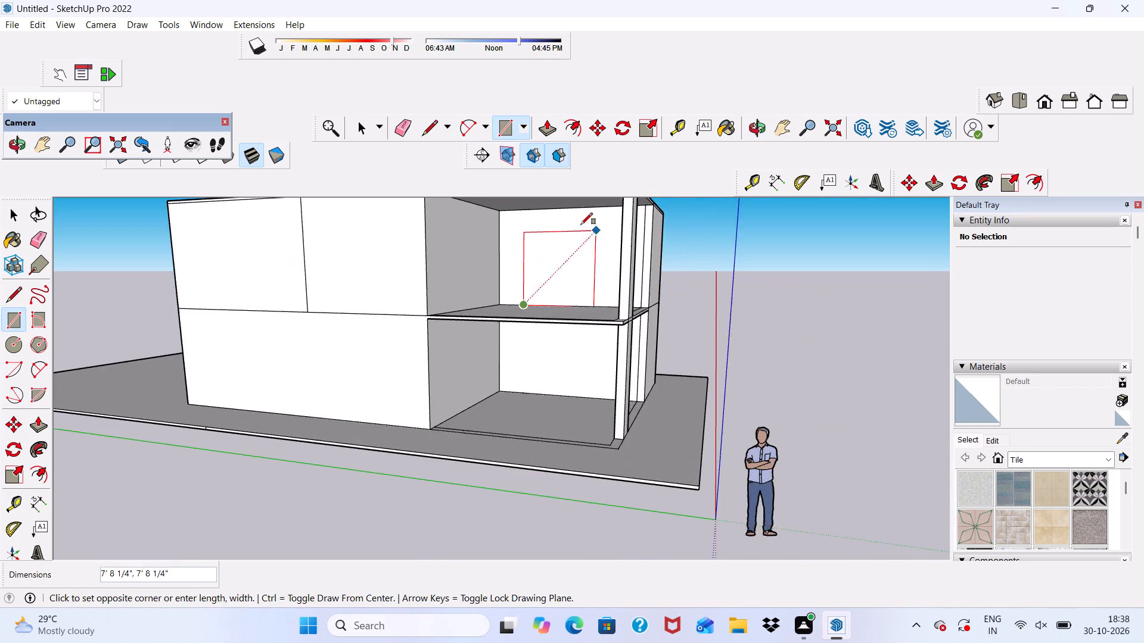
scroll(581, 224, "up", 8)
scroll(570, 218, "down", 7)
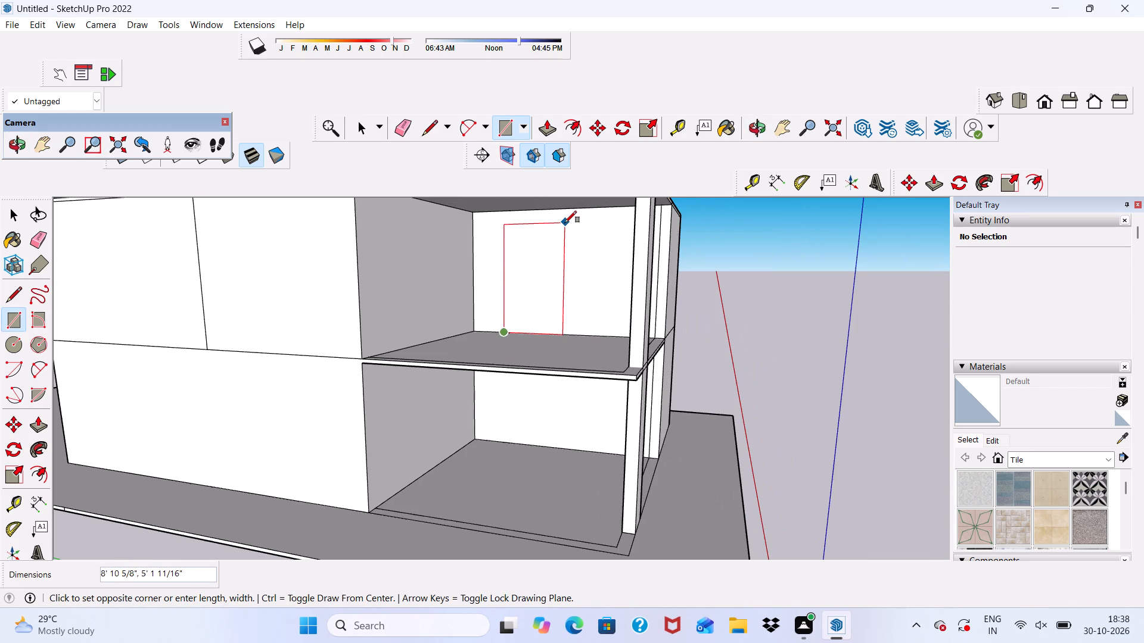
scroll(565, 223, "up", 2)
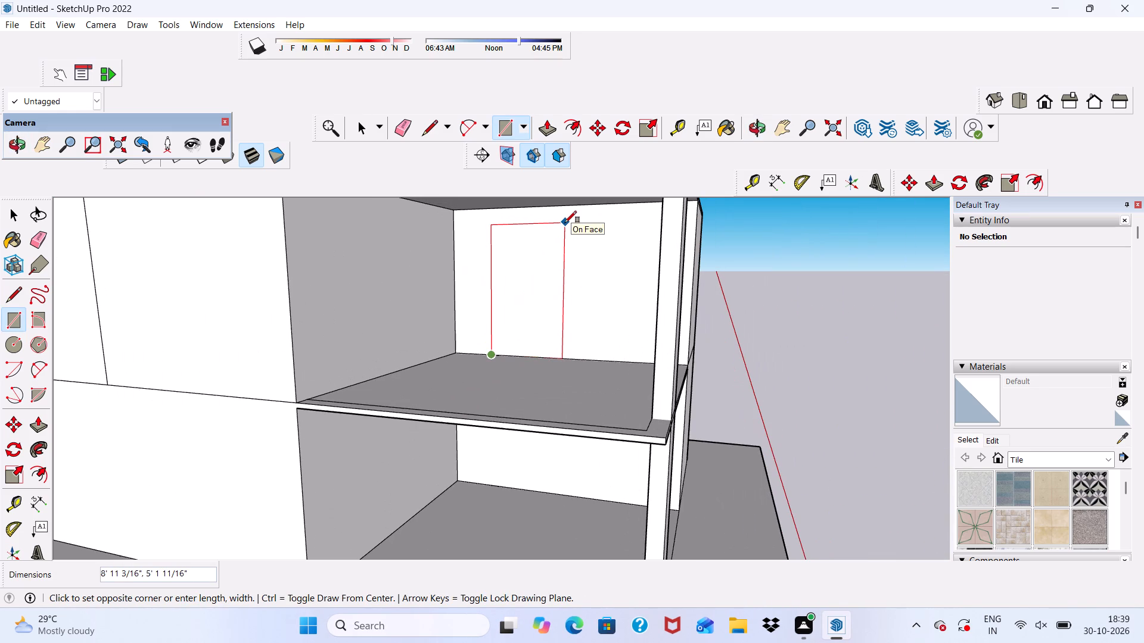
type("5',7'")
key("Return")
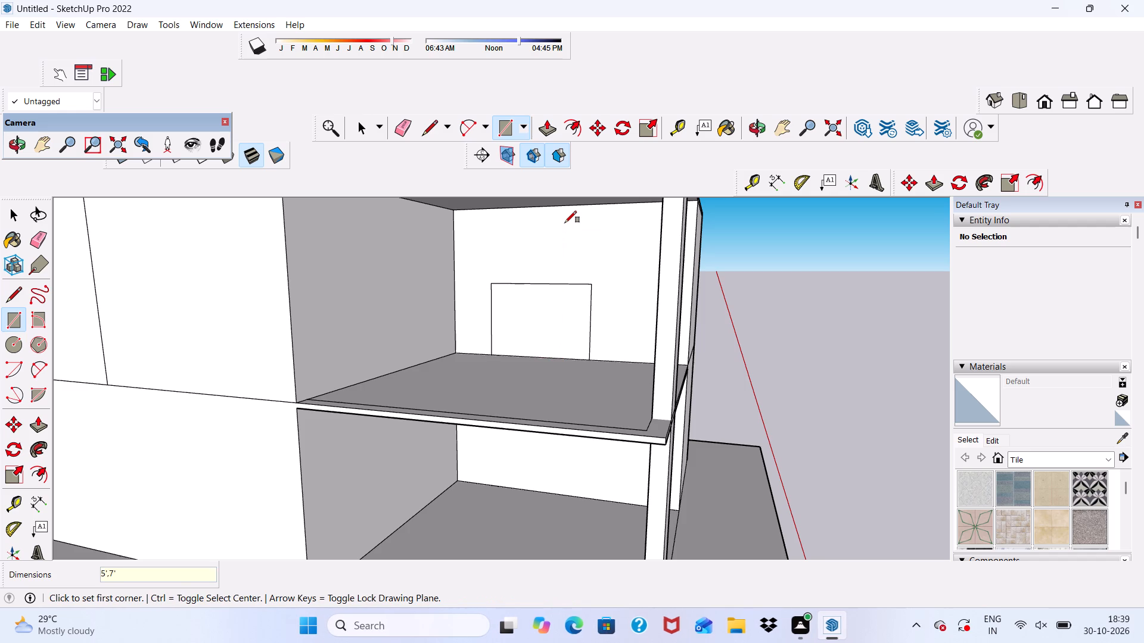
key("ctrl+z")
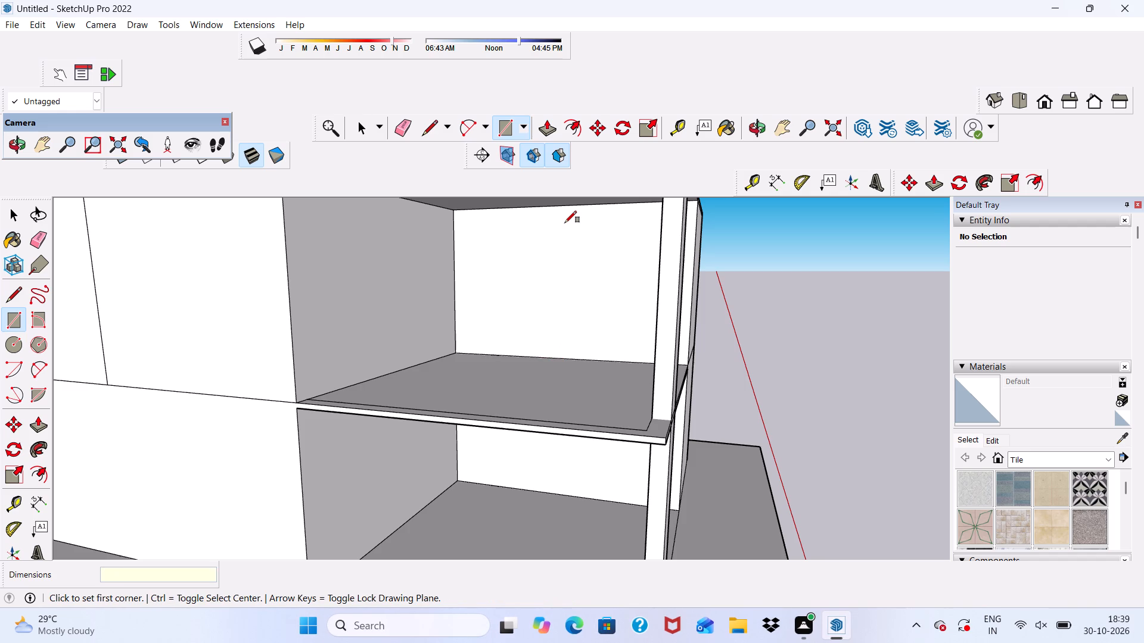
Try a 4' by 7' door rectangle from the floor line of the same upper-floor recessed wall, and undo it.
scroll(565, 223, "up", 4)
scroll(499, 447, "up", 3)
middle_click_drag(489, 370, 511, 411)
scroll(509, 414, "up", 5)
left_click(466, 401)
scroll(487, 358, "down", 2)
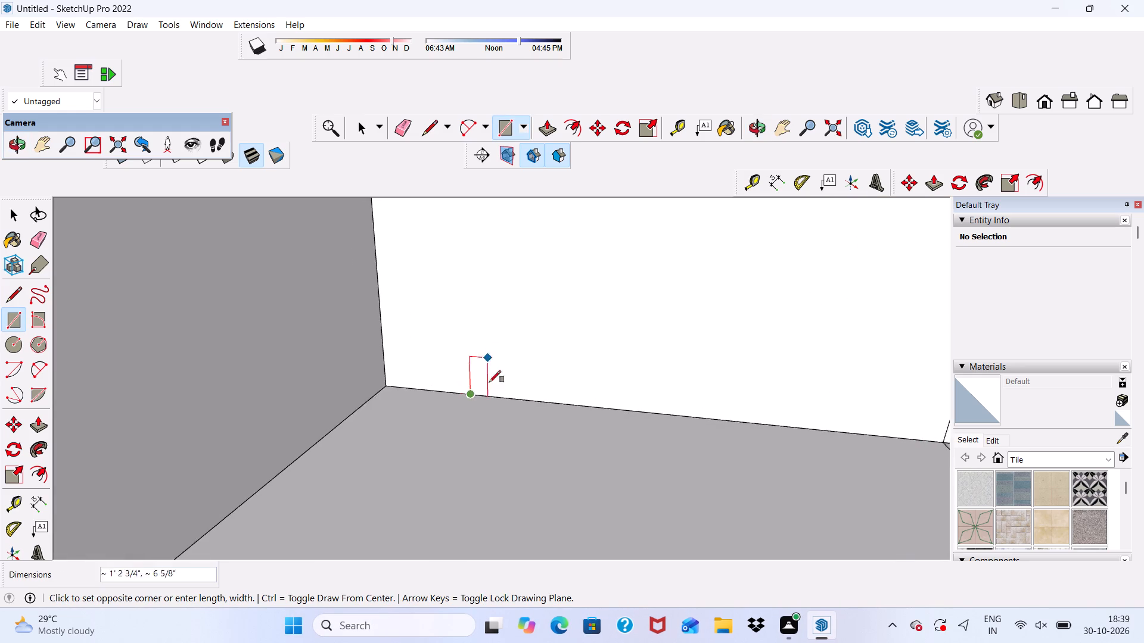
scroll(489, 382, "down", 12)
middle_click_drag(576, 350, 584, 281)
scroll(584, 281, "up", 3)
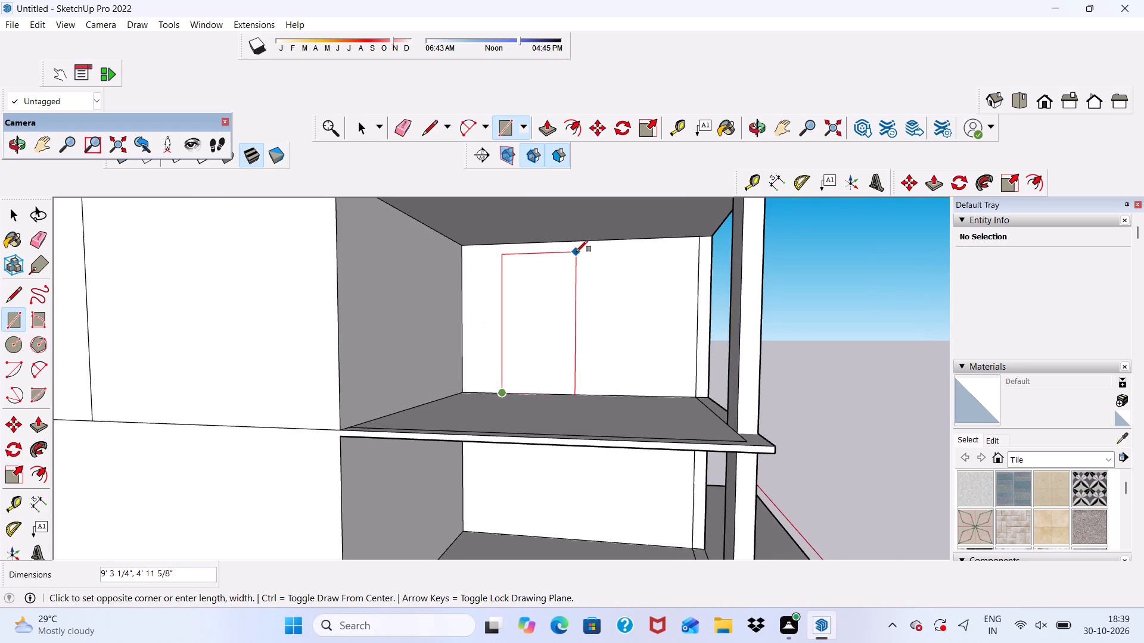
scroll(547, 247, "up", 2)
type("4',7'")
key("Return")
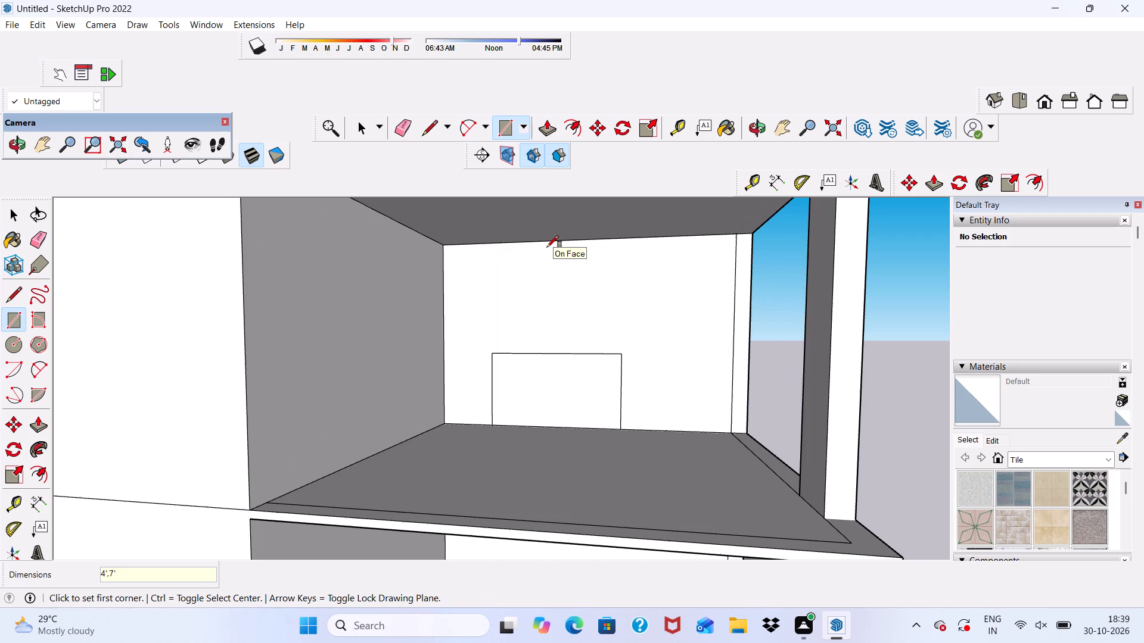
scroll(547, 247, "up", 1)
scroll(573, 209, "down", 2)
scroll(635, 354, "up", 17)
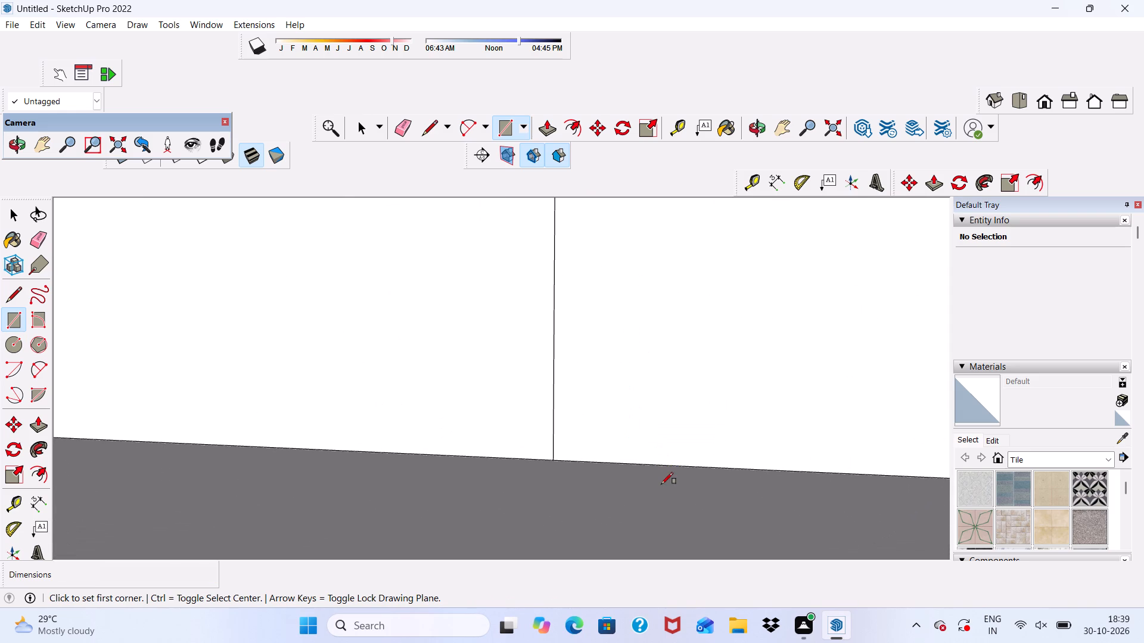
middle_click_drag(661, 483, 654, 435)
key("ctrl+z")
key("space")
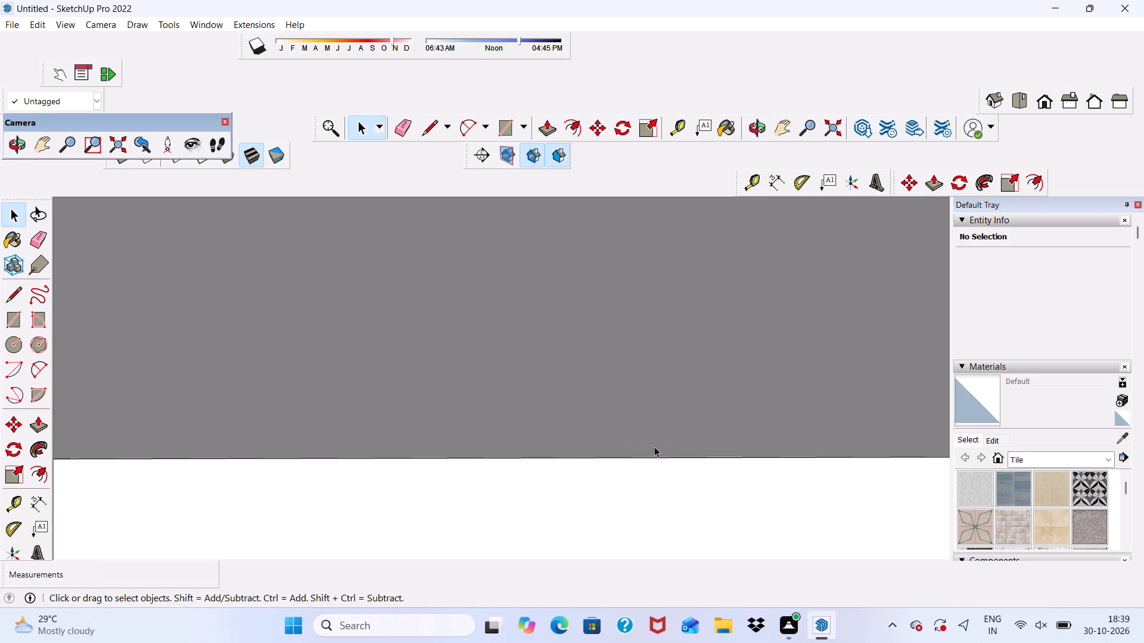
Draw a door rectangle about 7'10" high and 4' wide on the upper floor's recessed wall, rising from the floor line.
scroll(626, 436, "up", 2)
scroll(617, 430, "down", 12)
scroll(1056, 240, "up", 1)
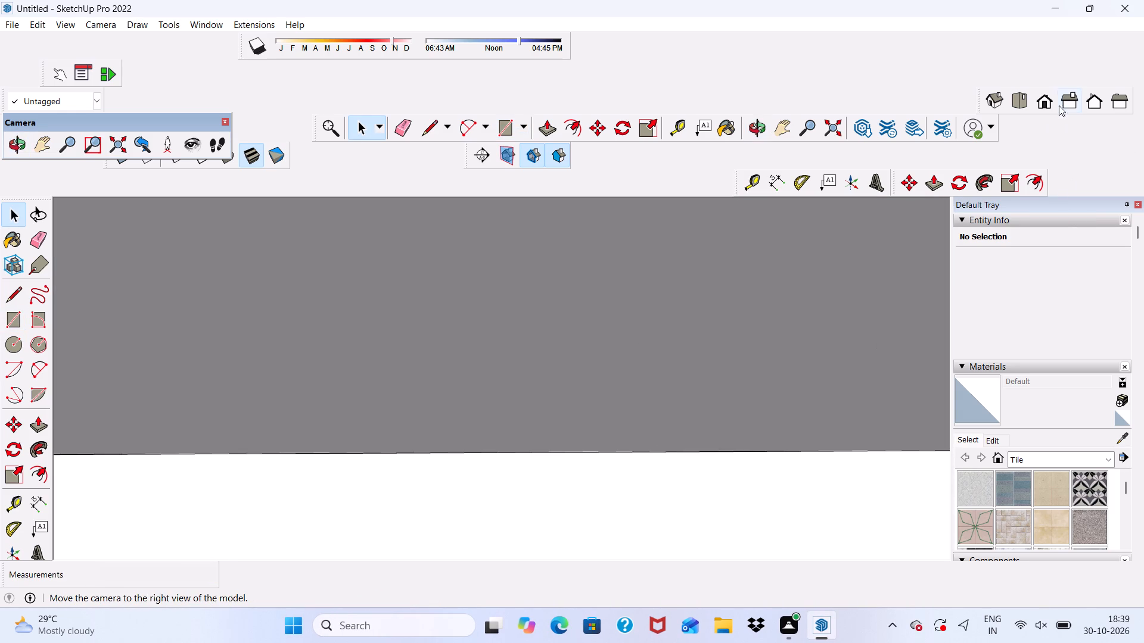
left_click(1040, 96)
scroll(953, 254, "down", 20)
scroll(953, 254, "down", 9)
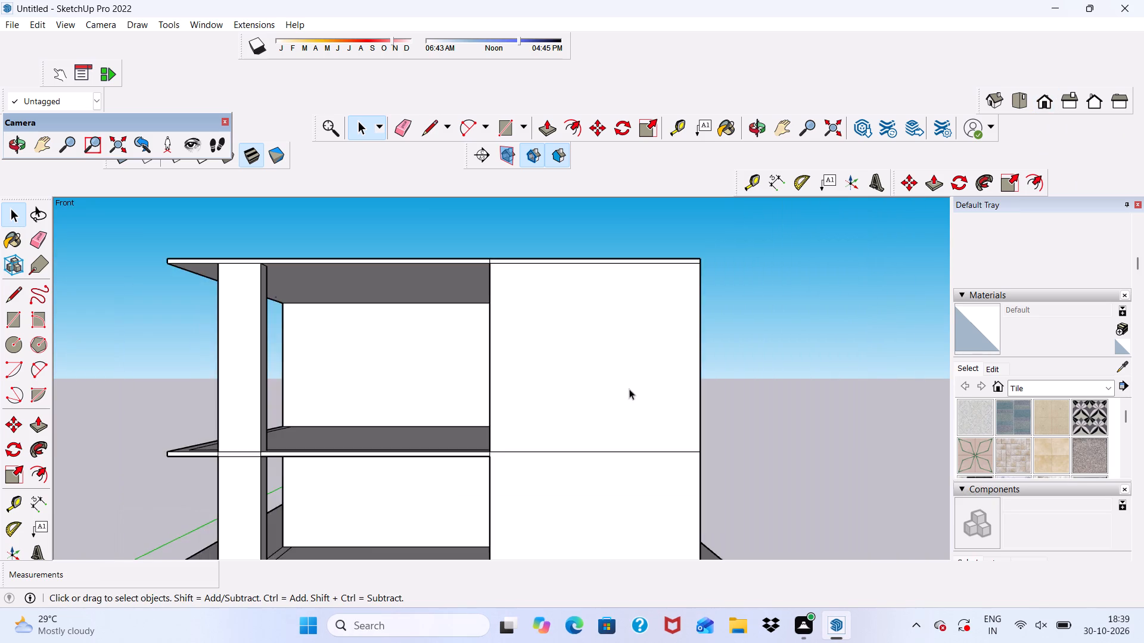
scroll(629, 389, "down", 6)
middle_click_drag(403, 395, 674, 412)
scroll(511, 376, "up", 5)
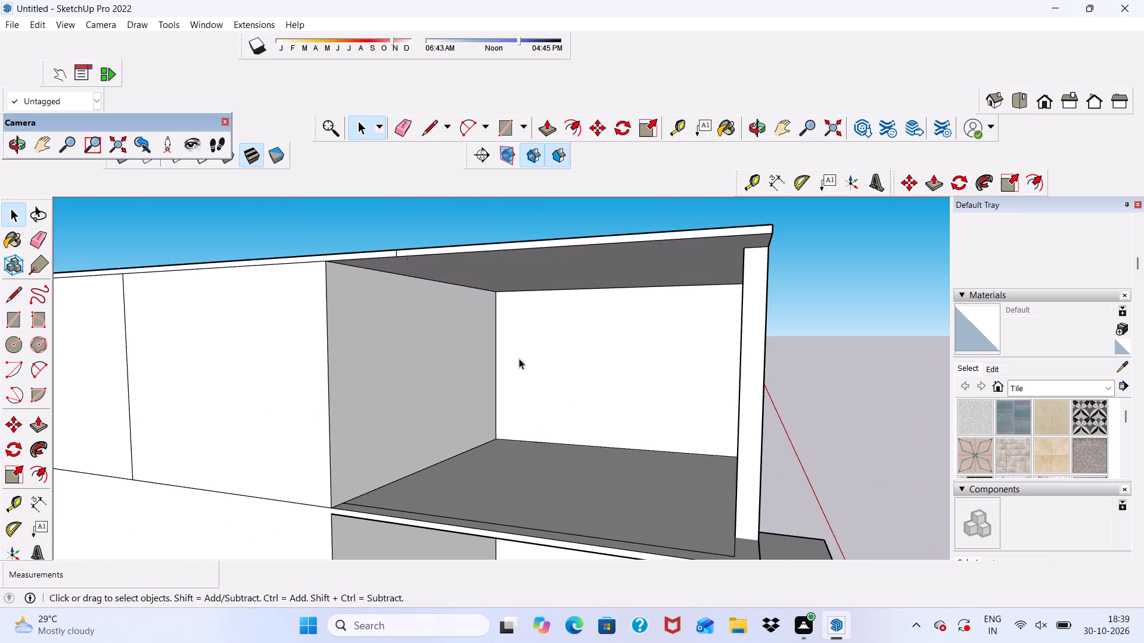
left_click(512, 134)
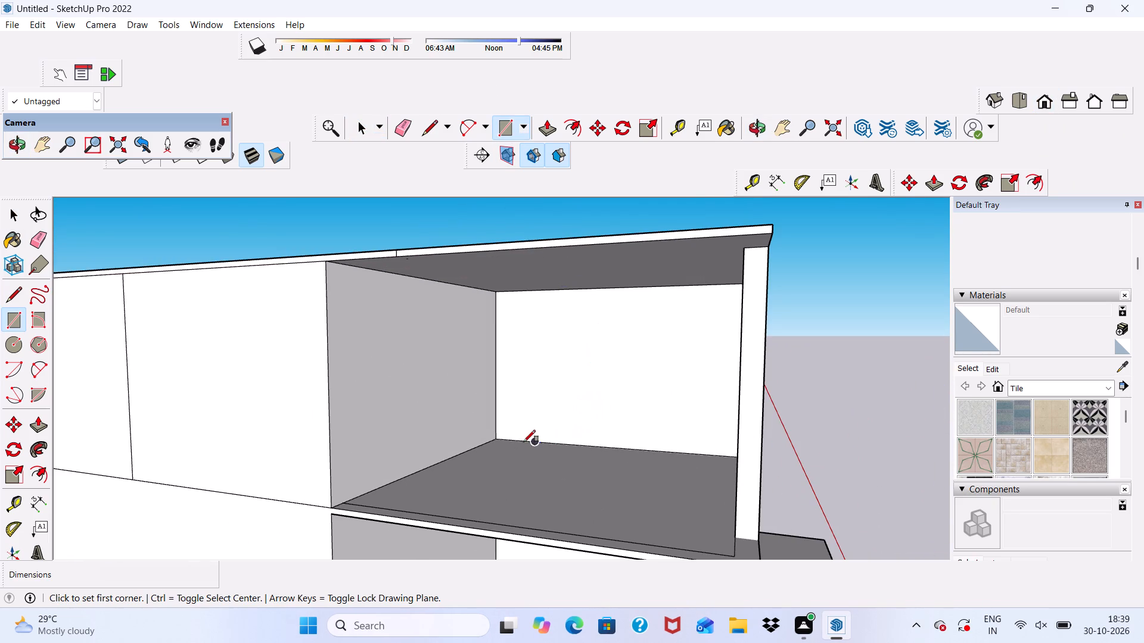
left_click(532, 441)
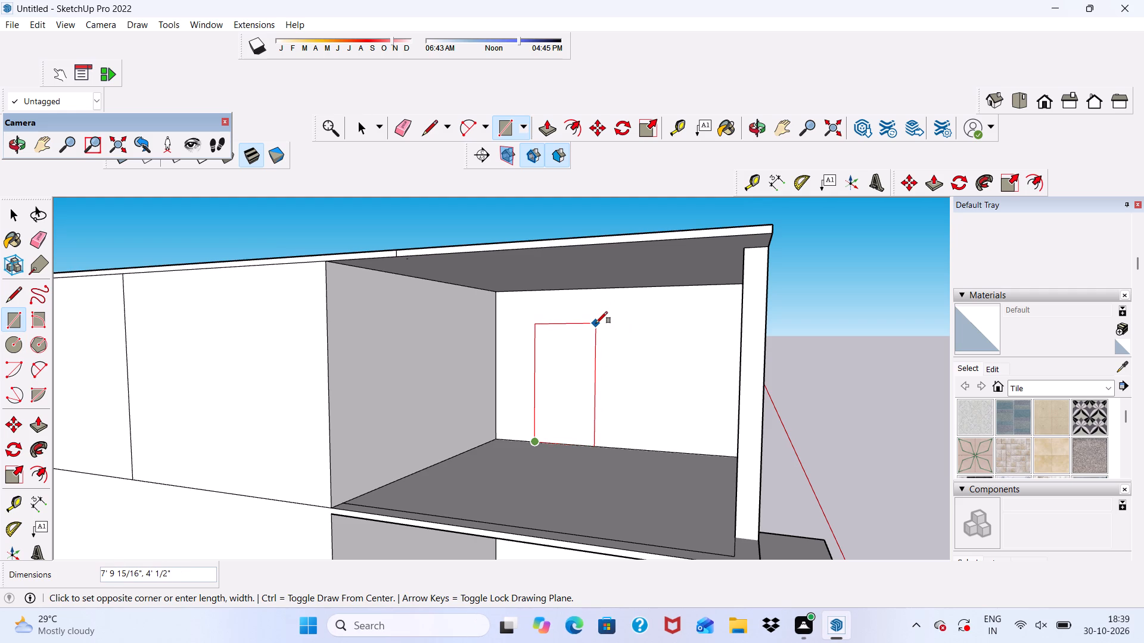
left_click(596, 323)
Draw a window rectangle about 5' high and 3' wide beside the door outline on the upper-floor recessed wall.
scroll(605, 342, "down", 2)
middle_click_drag(607, 348, 614, 288)
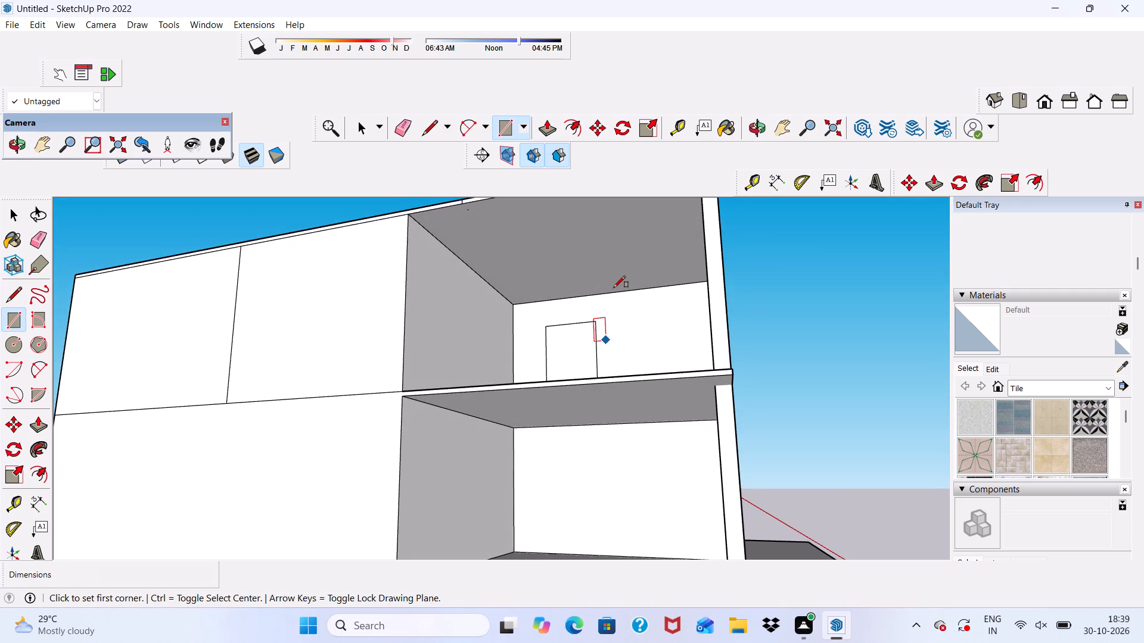
scroll(614, 288, "up", 5)
scroll(614, 286, "down", 2)
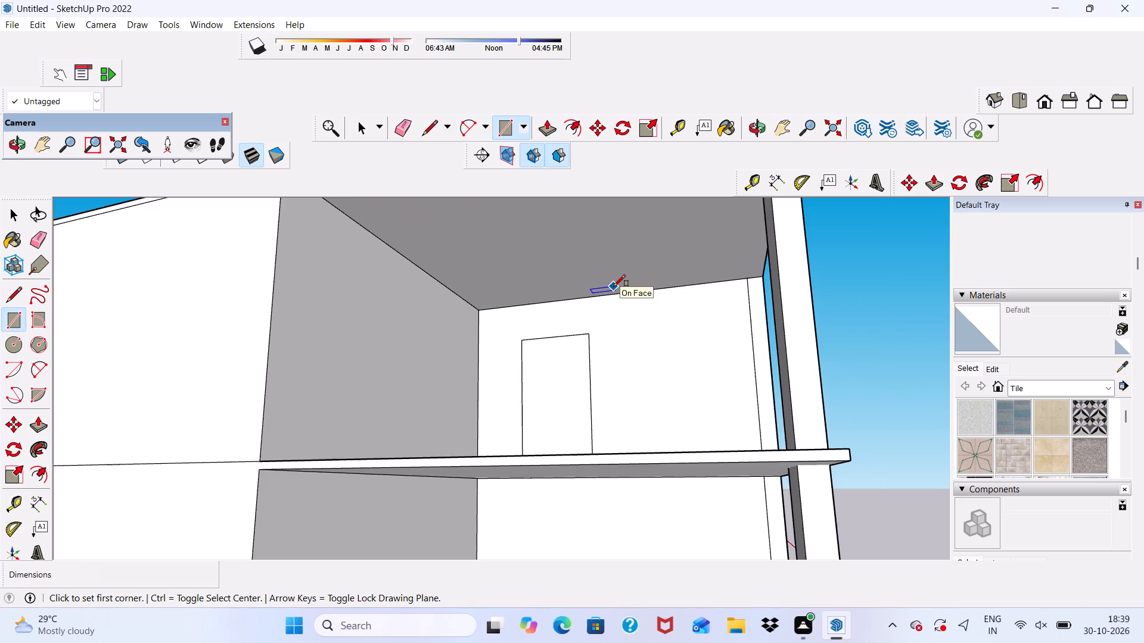
middle_click_drag(614, 286, 621, 324)
scroll(613, 329, "down", 4)
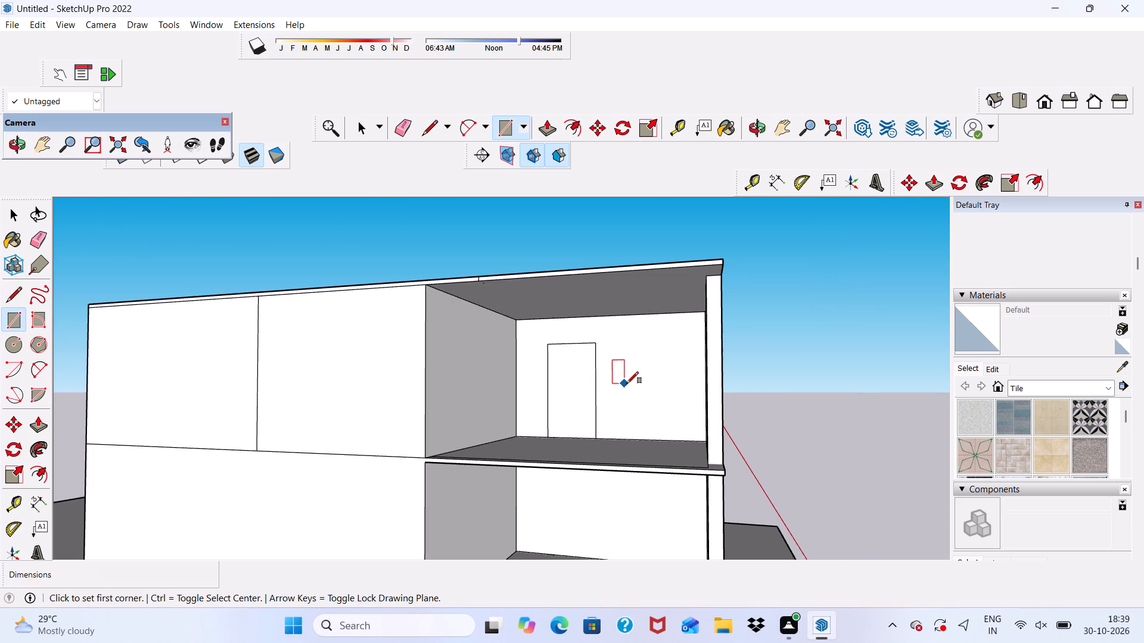
scroll(643, 348, "up", 4)
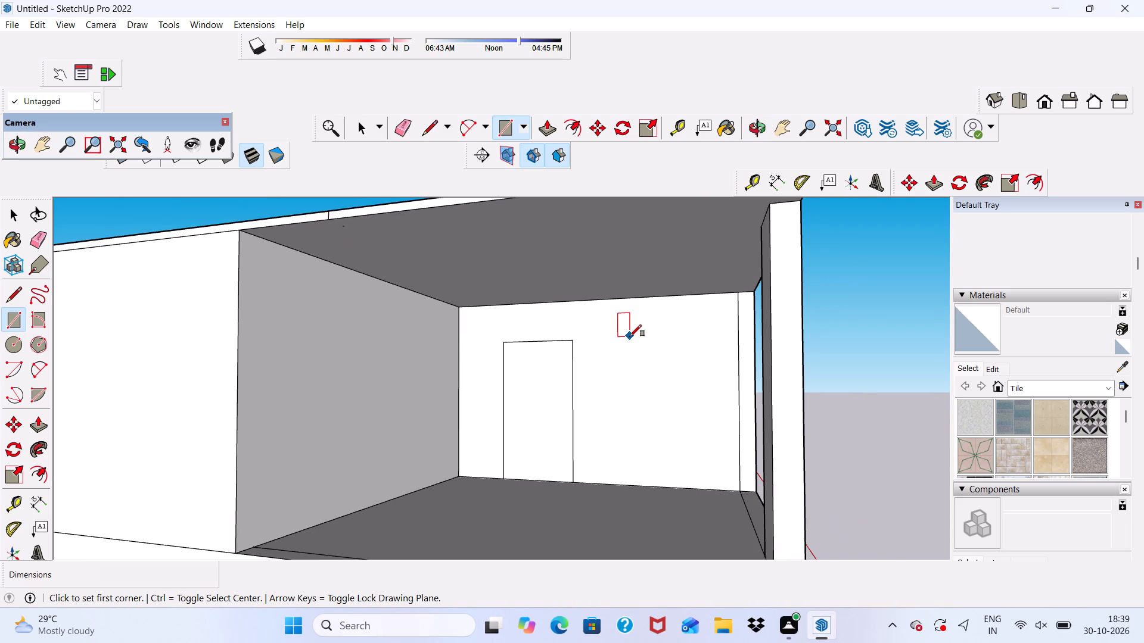
left_click(630, 336)
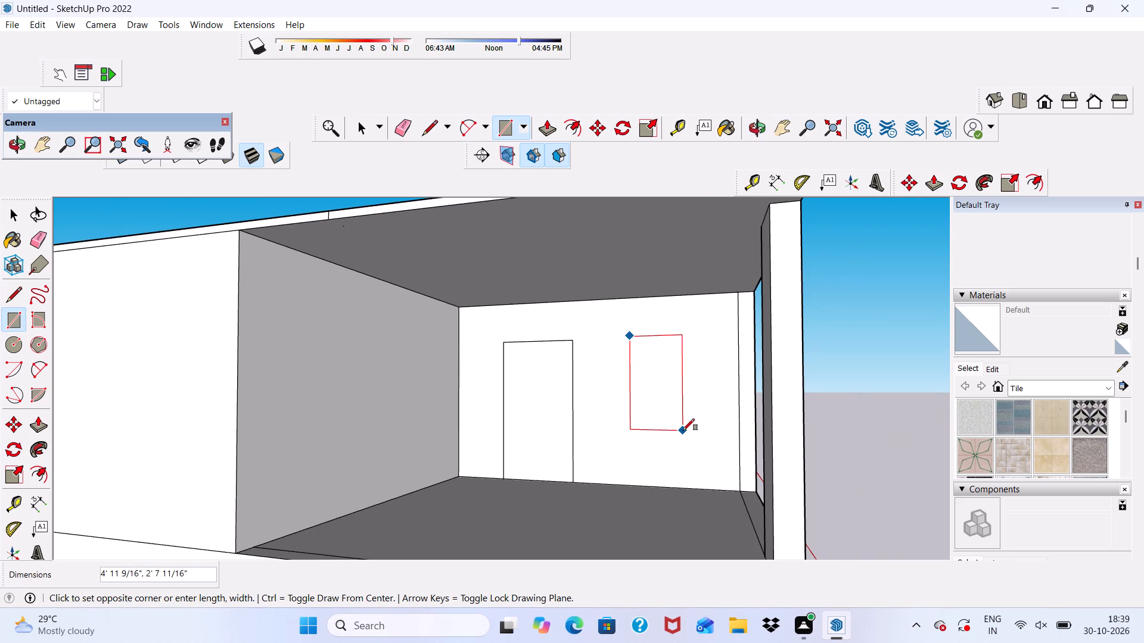
left_click(694, 433)
scroll(630, 349, "down", 4)
middle_click_drag(620, 377, 698, 373)
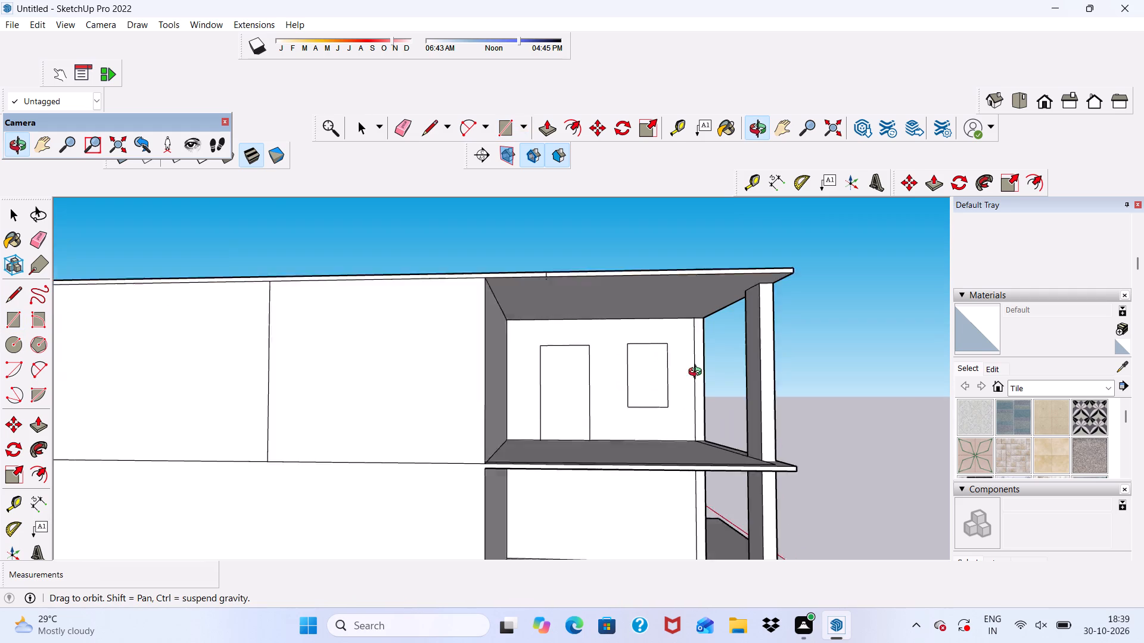
middle_click_drag(698, 373, 698, 373)
Move the window rectangle about 1' 7 9/16" horizontally along the wall towards the door outline.
key("space")
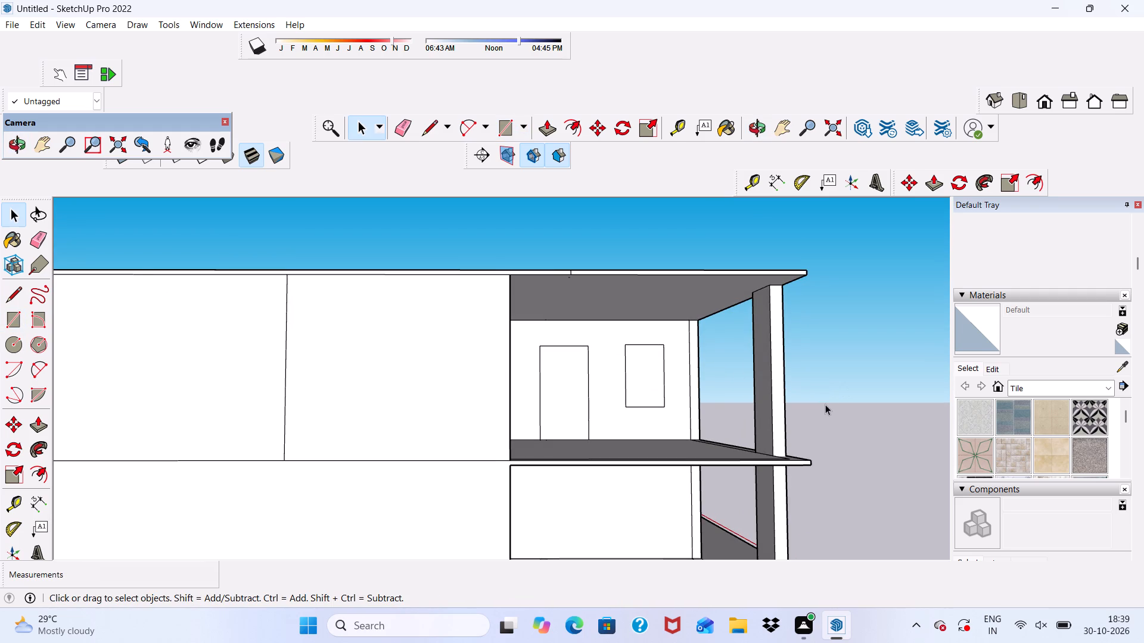
scroll(606, 376, "up", 4)
scroll(686, 388, "up", 2)
double_click(645, 386)
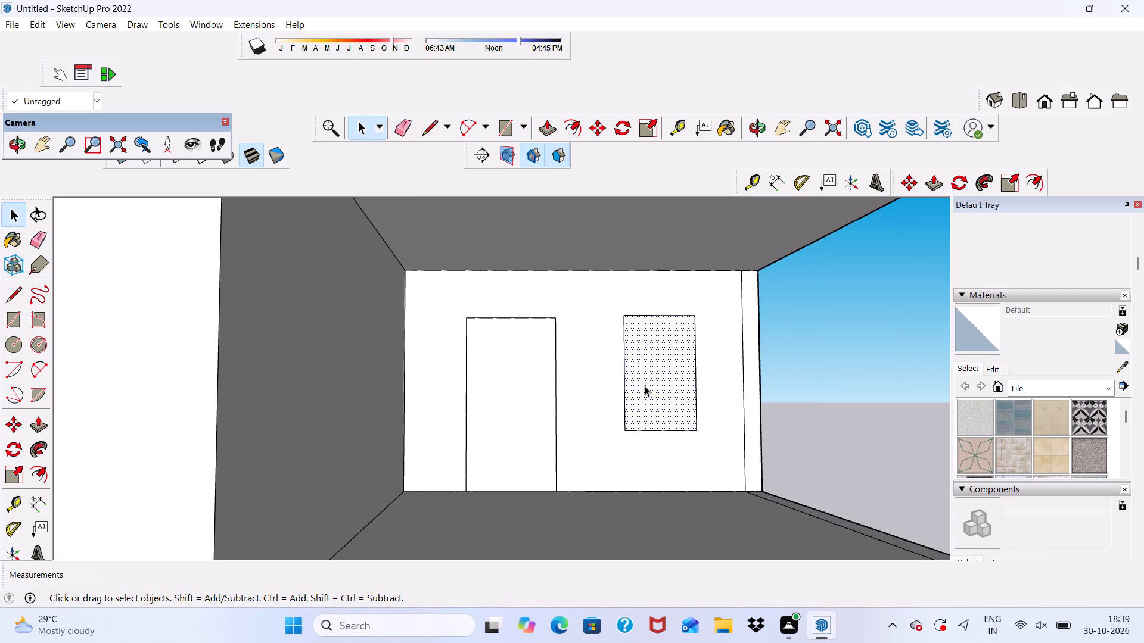
left_click(593, 122)
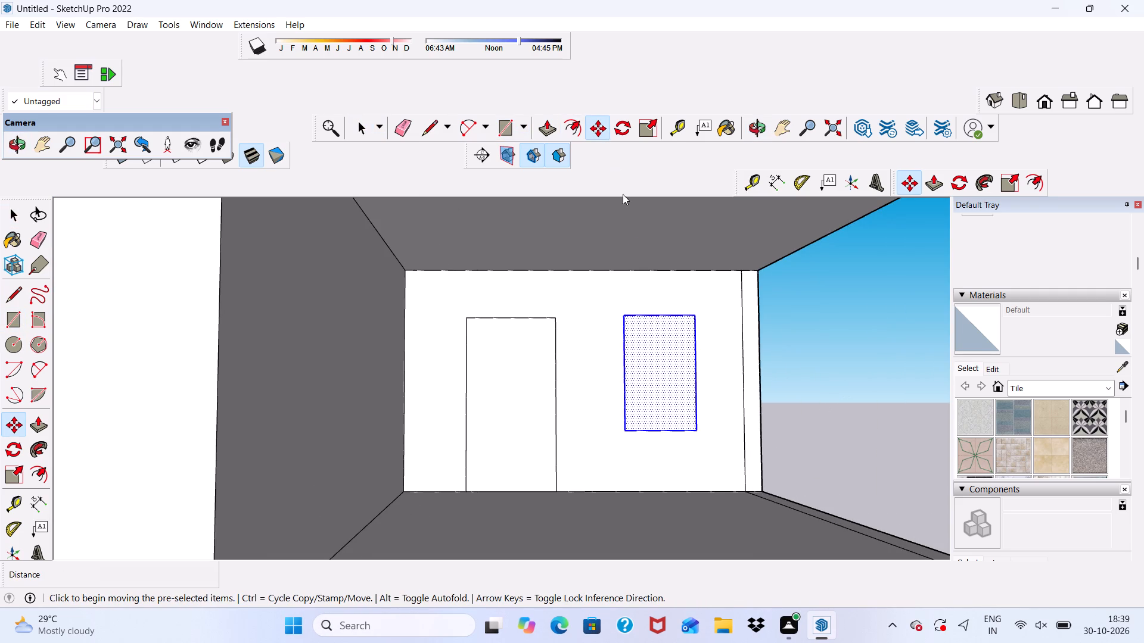
left_click(624, 432)
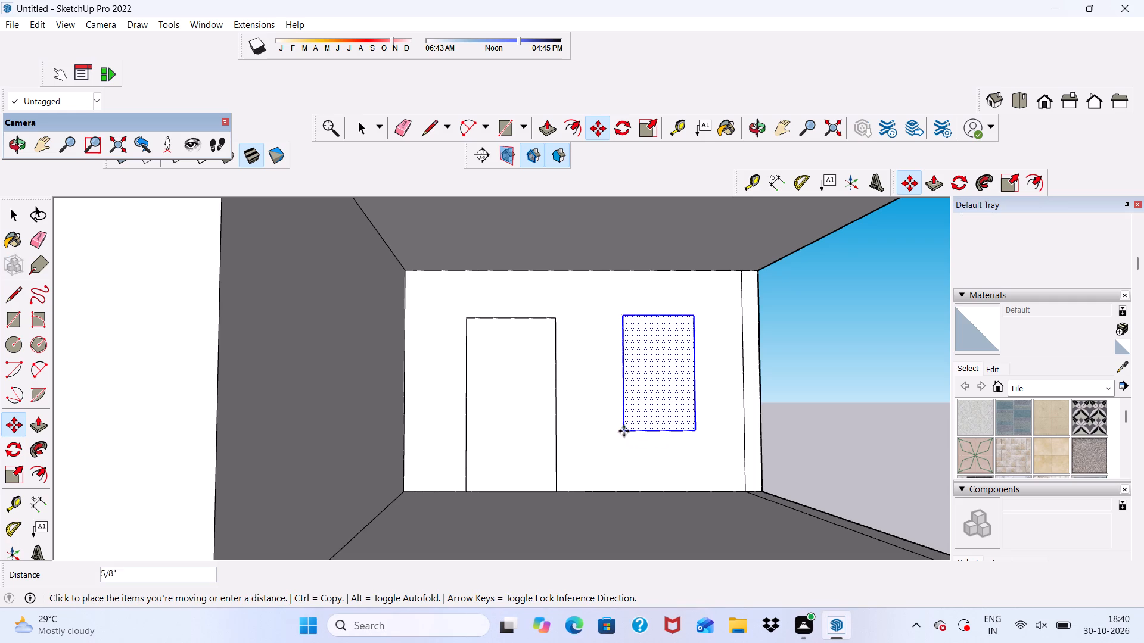
left_click(589, 427)
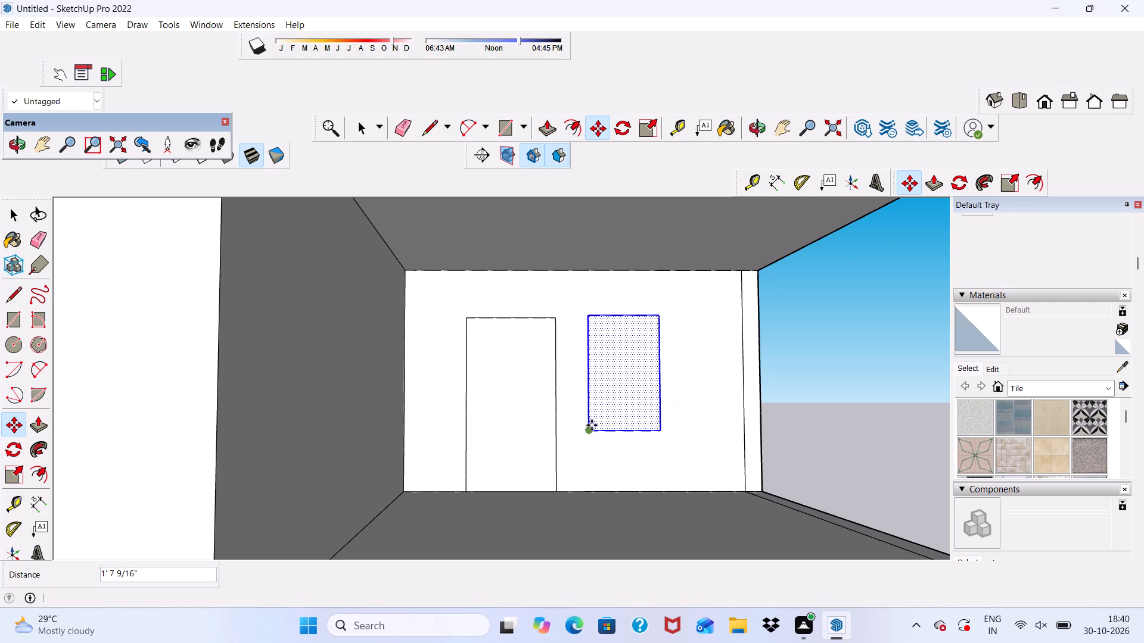
left_click(773, 397)
key("space")
scroll(773, 397, "up", 1)
scroll(773, 397, "down", 1)
left_click(794, 357)
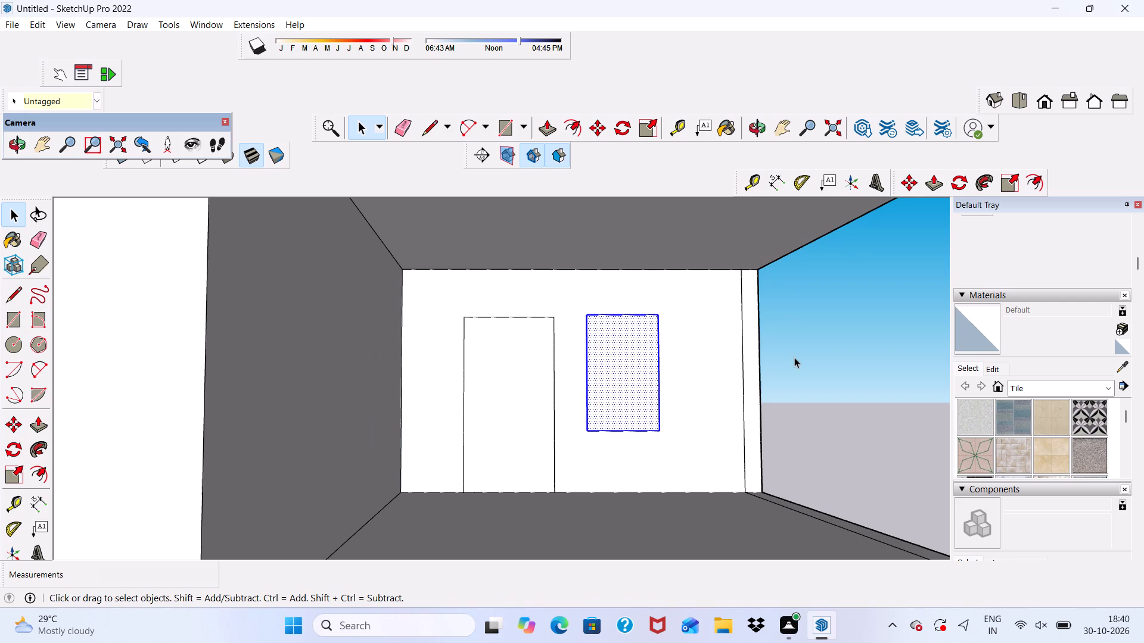
Offset the door outline 6" inwards for the door frame.
left_click(570, 134)
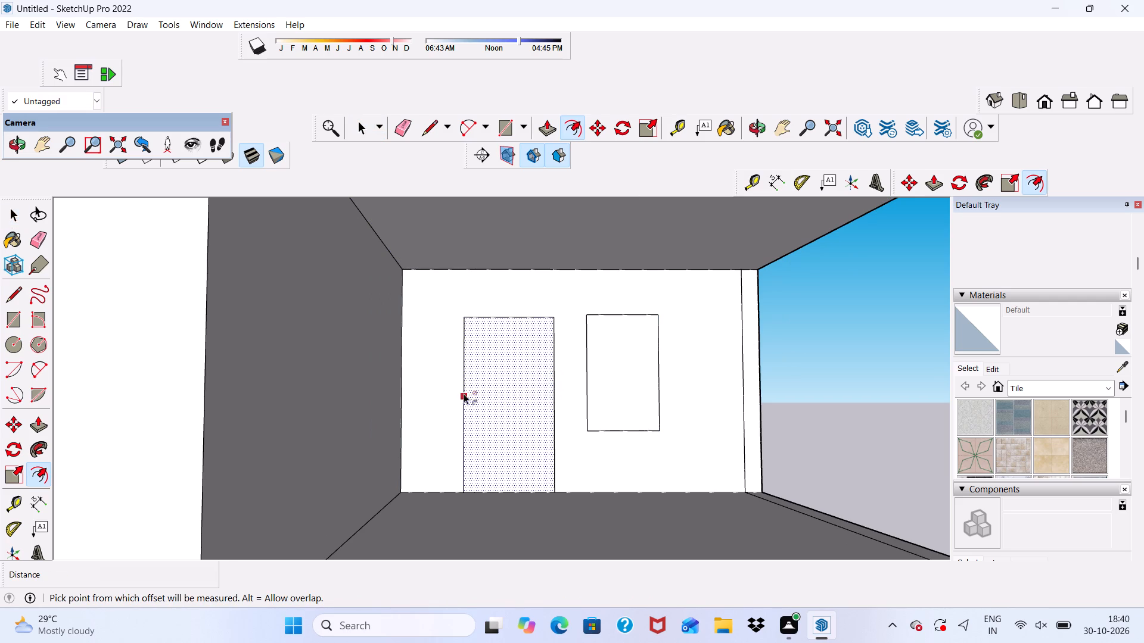
left_click(492, 379)
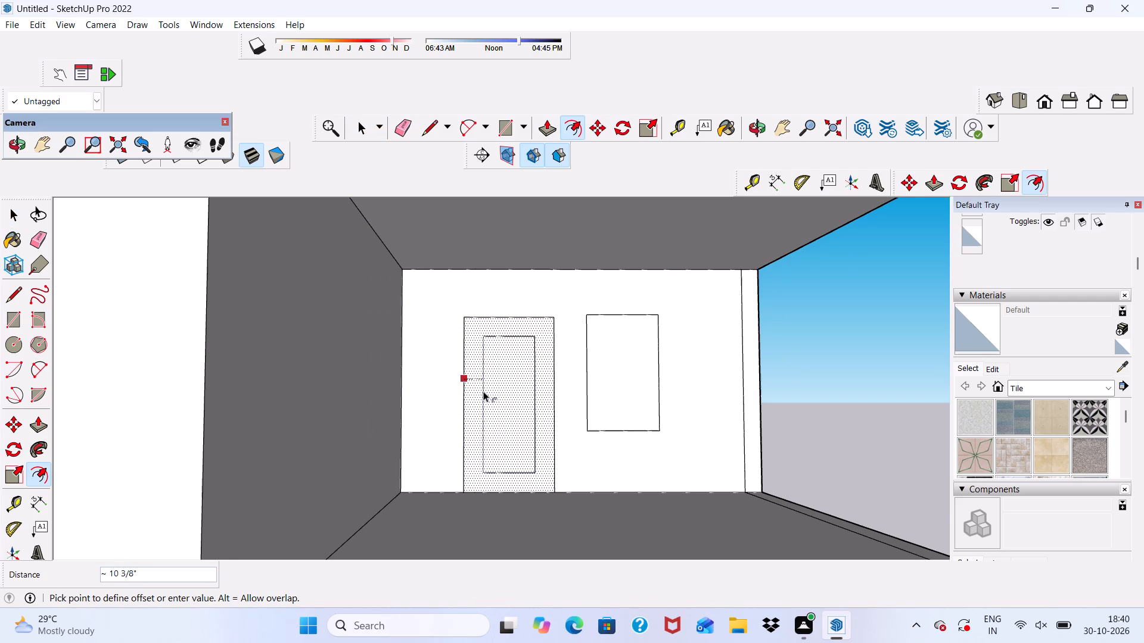
key("6")
key("shift+quotedbl")
key("Return")
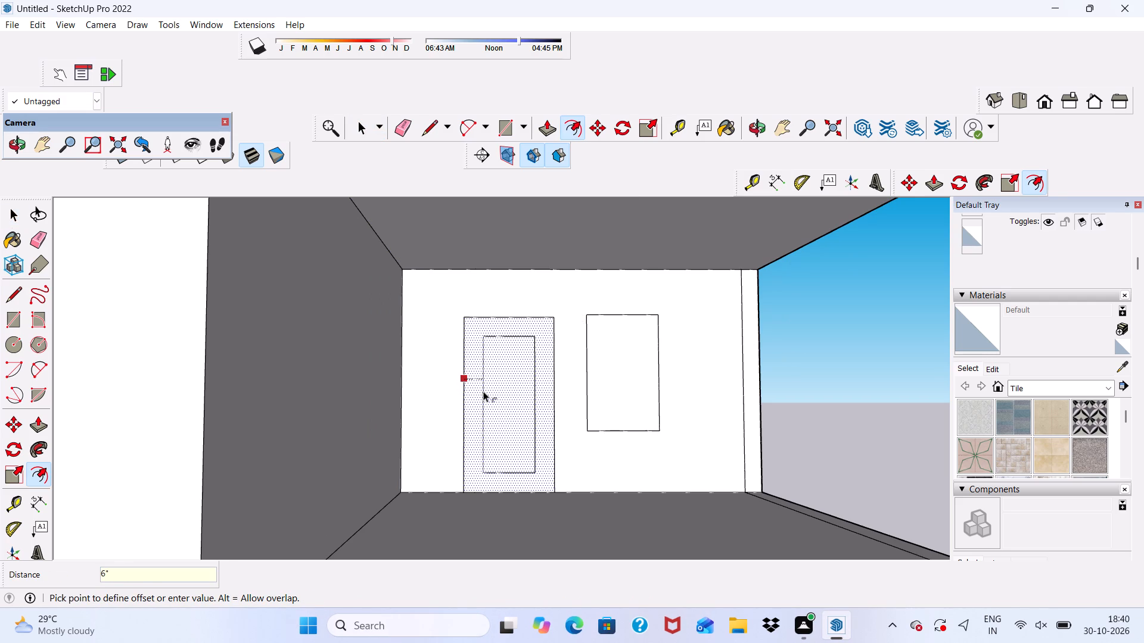
Draw 6" vertical lines from both lower corners of the inner door outline down to the floor line.
left_click(431, 120)
scroll(530, 486, "up", 9)
left_click(440, 459)
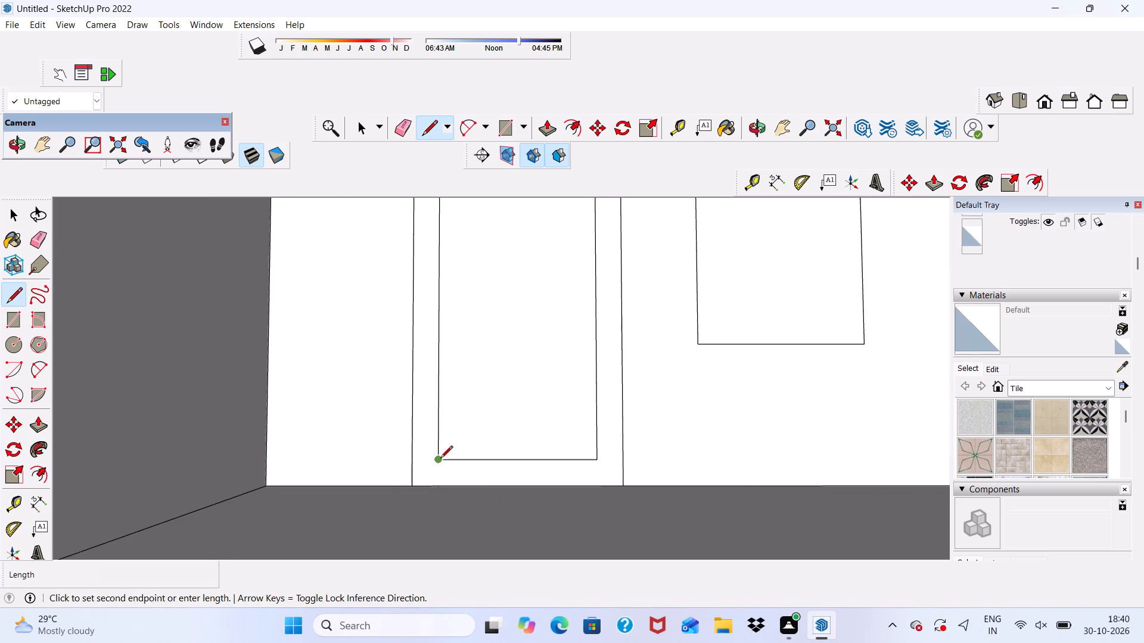
left_click(439, 491)
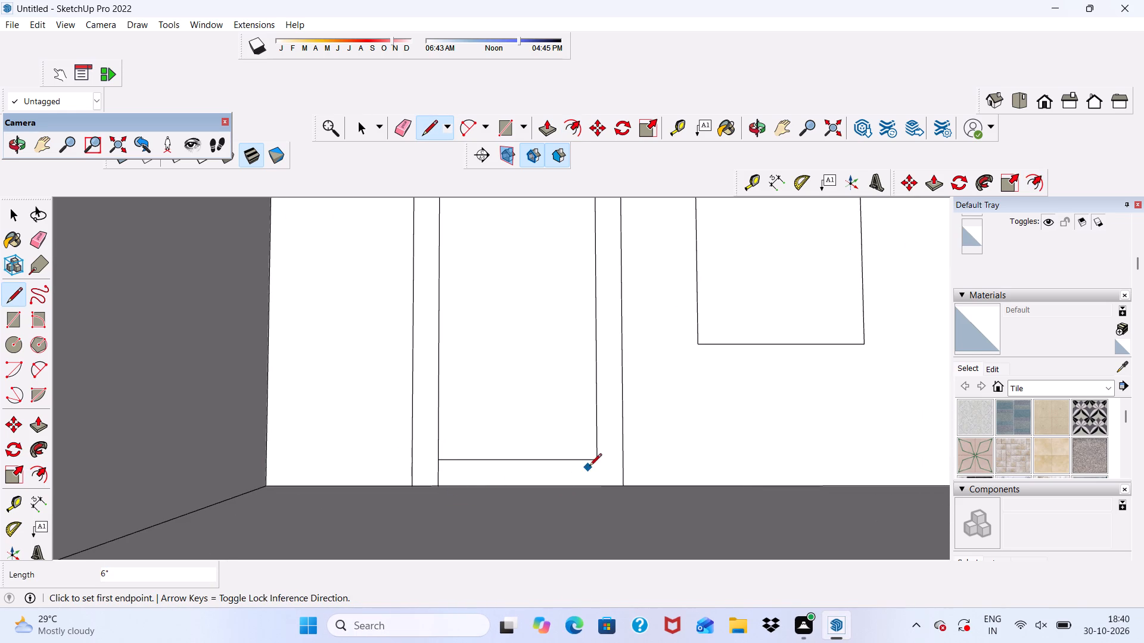
left_click(593, 463)
left_click(596, 489)
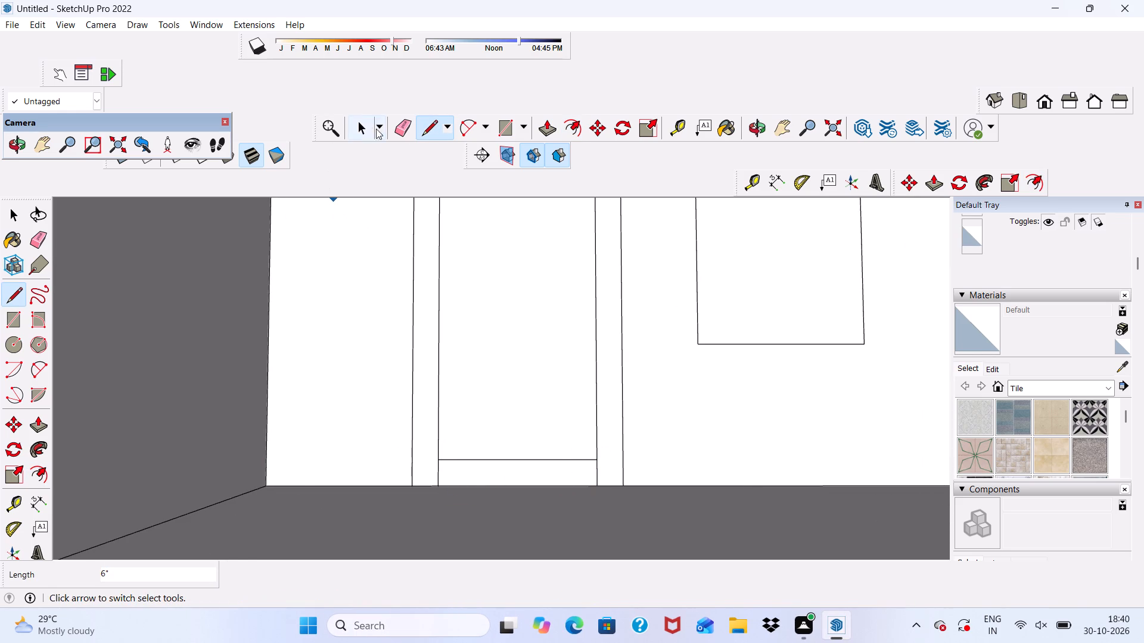
Erase the horizontal line across the bottom of the inner door outline.
left_click(398, 127)
left_click_drag(462, 436, 477, 480)
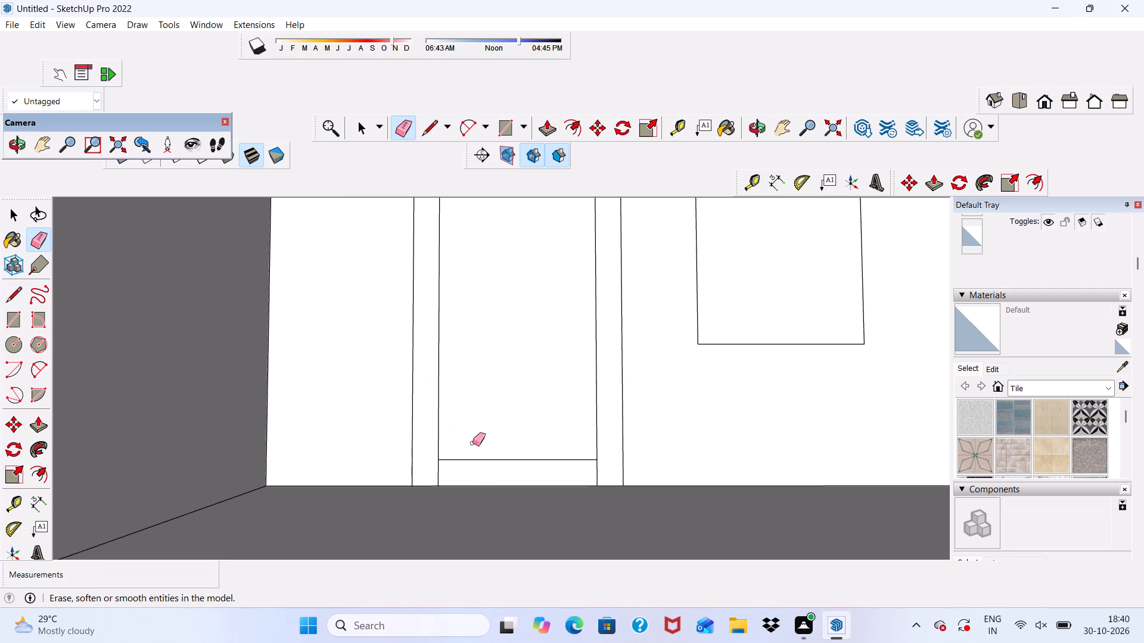
left_click_drag(472, 443, 475, 457)
left_click(475, 457)
Extrude the door frame face 6" outwards from the upper-floor wall with Push/Pull.
scroll(470, 447, "down", 11)
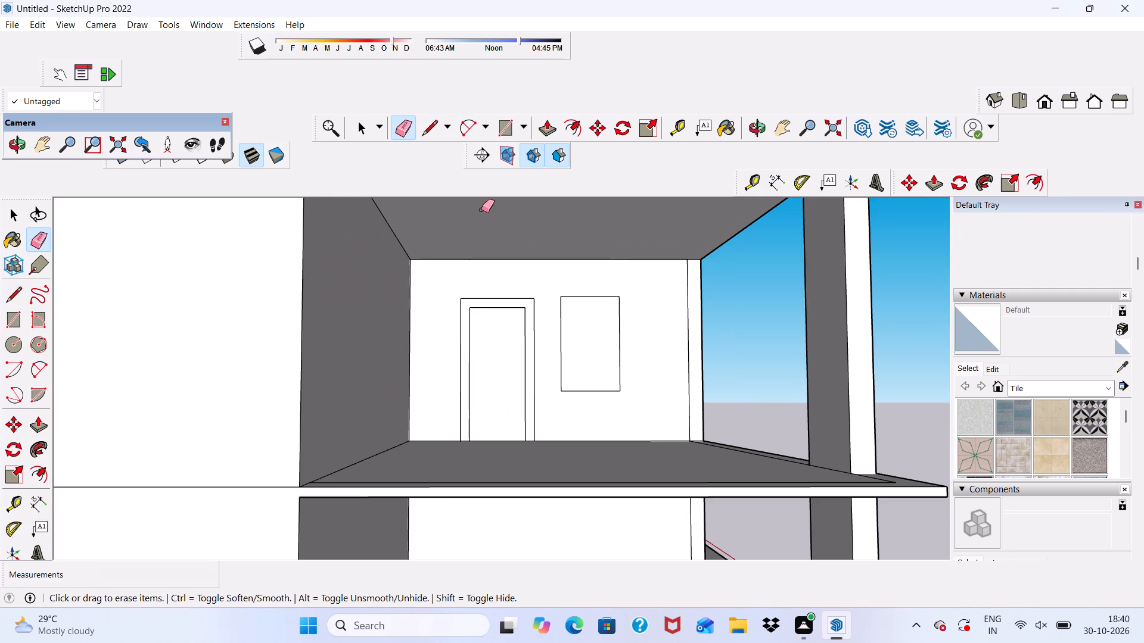
left_click(543, 133)
scroll(486, 395, "up", 4)
scroll(536, 250, "up", 3)
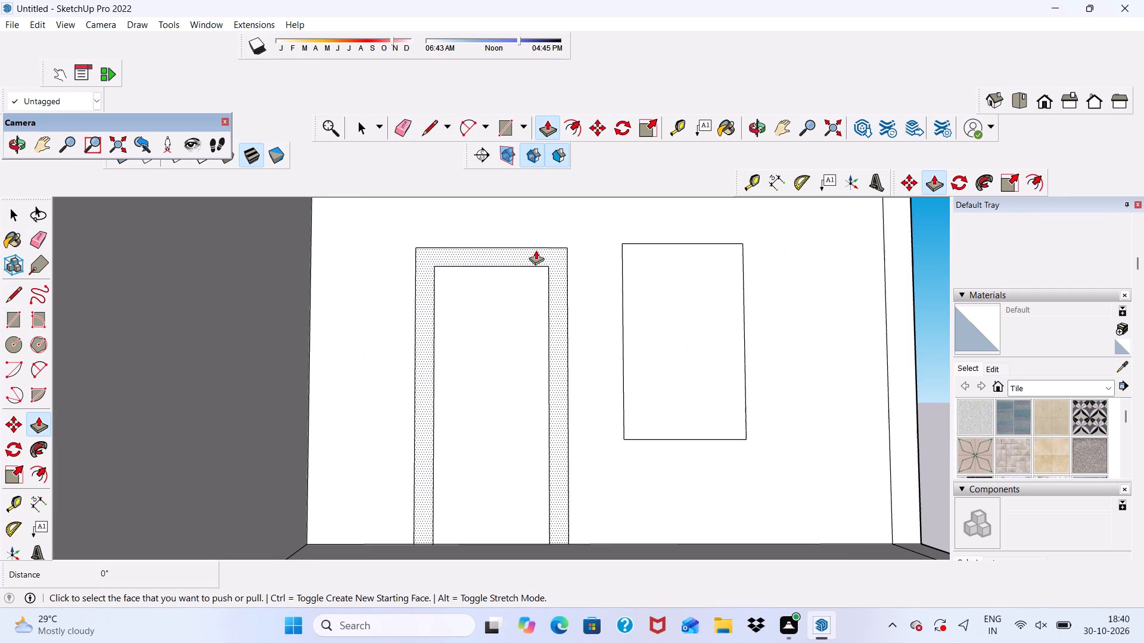
left_click(536, 250)
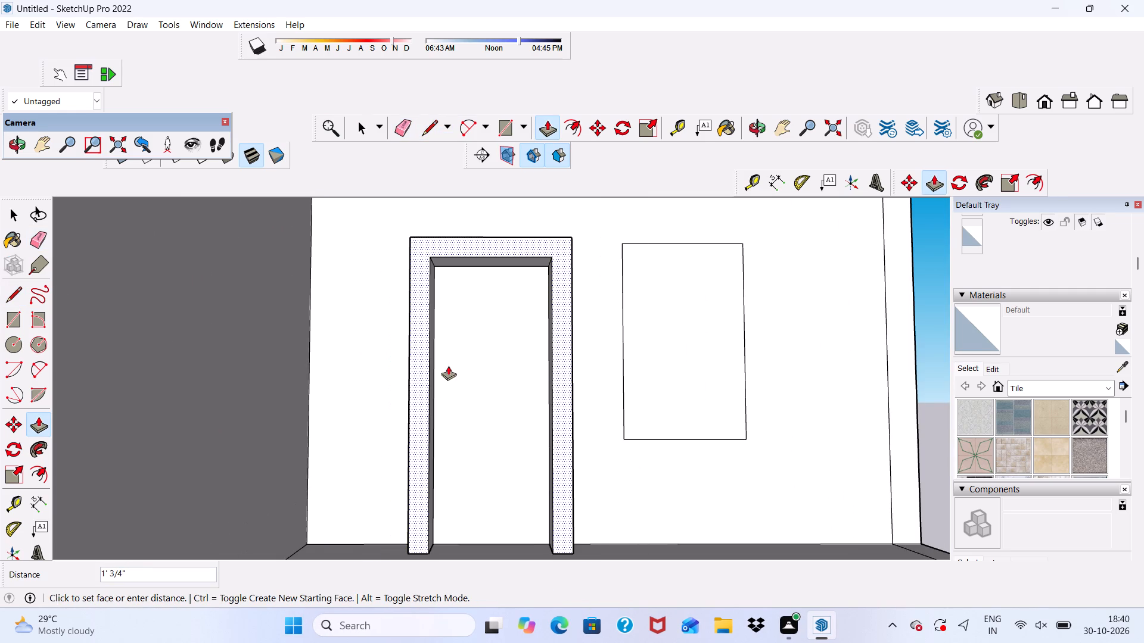
key("3")
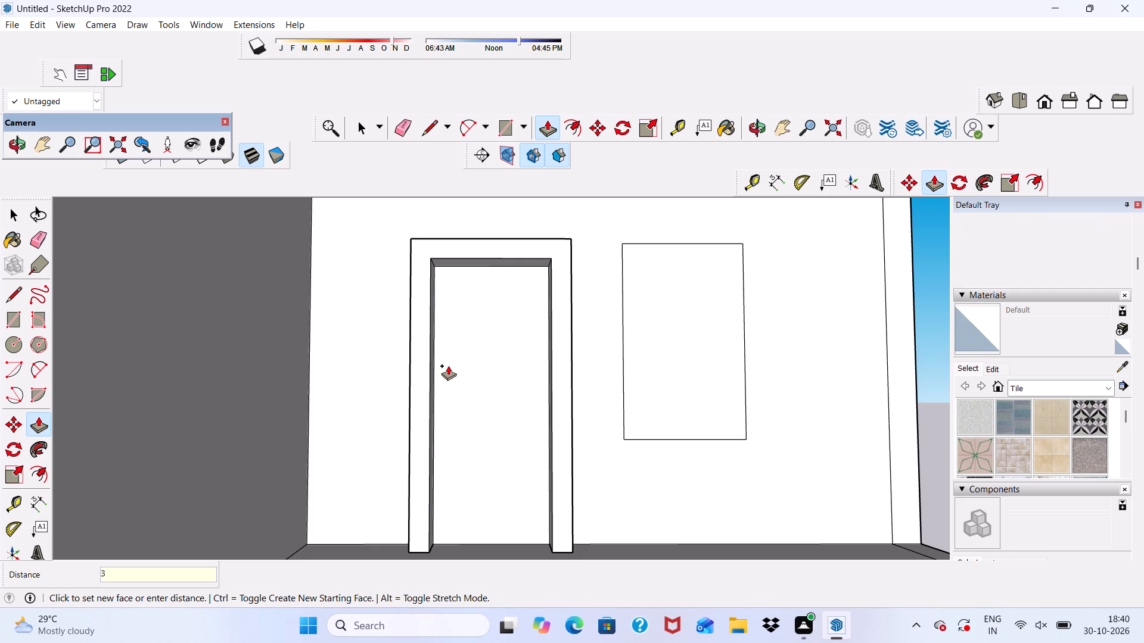
key("BackSpace")
type("6\"")
key("Return")
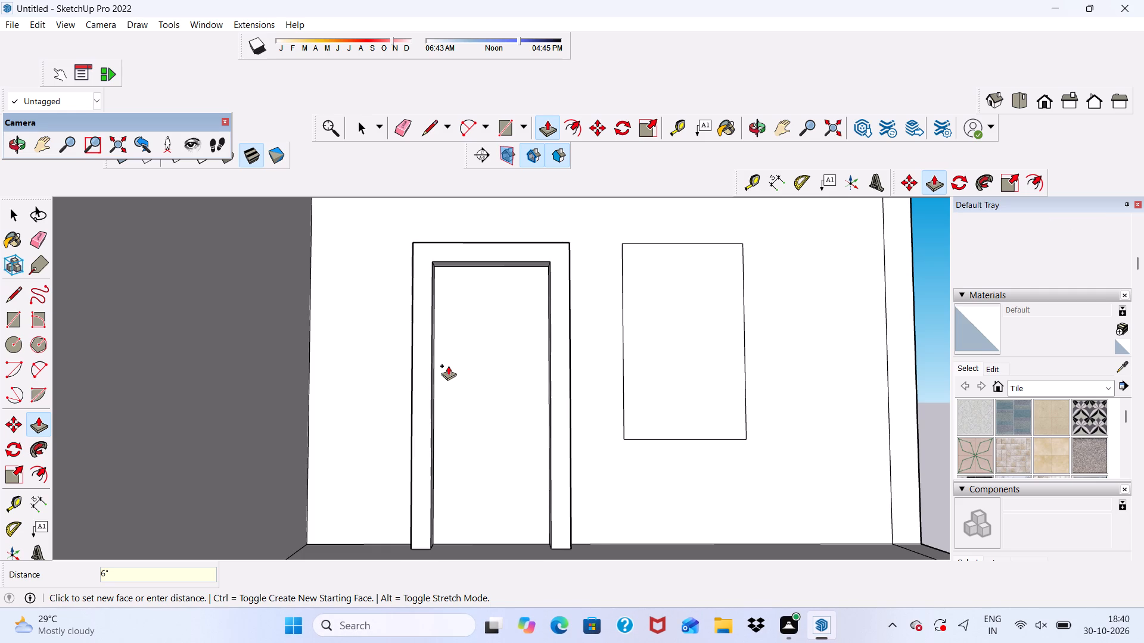
Extrude the door face inside the frame 3" outwards with Push/Pull.
scroll(448, 366, "up", 4)
middle_click_drag(498, 364, 400, 368)
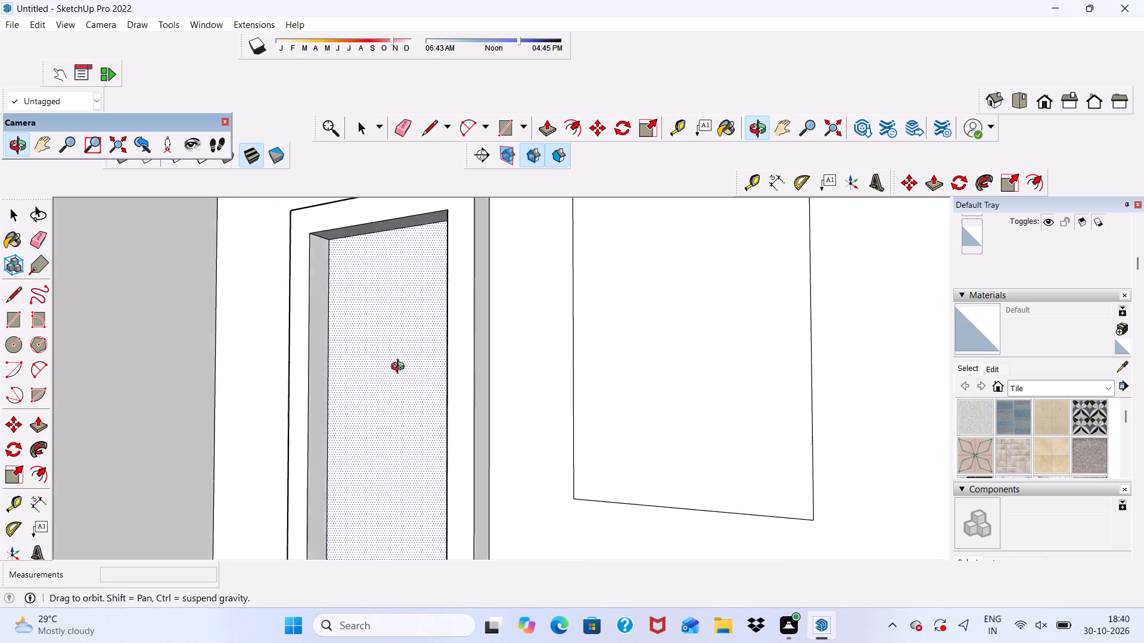
middle_click_drag(400, 368, 434, 373)
left_click(436, 373)
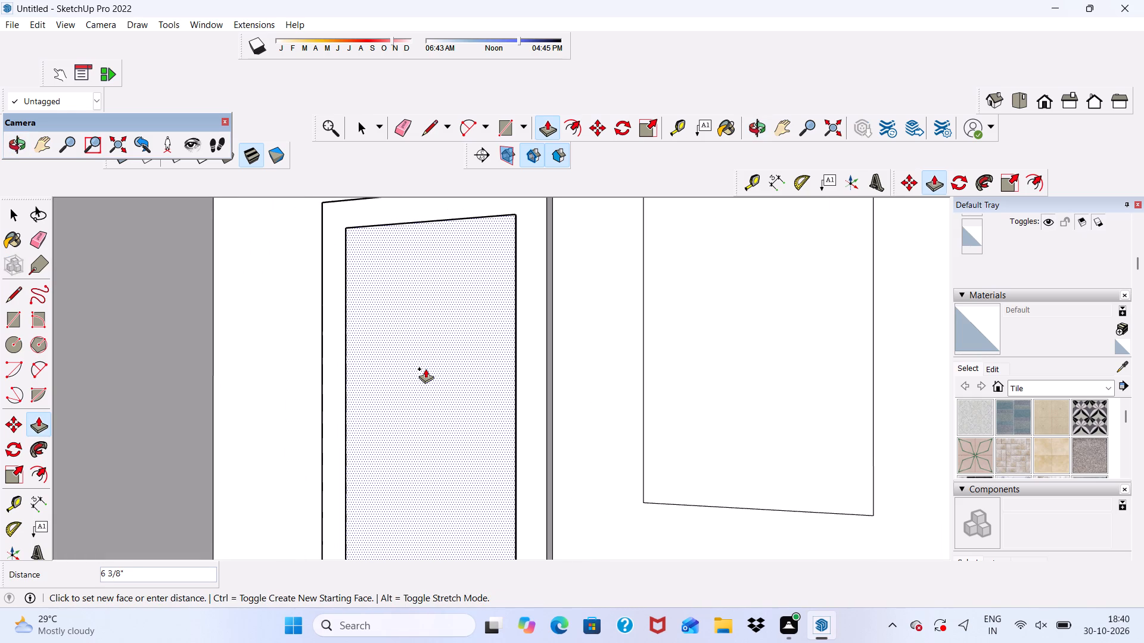
type("3\"")
key("Return")
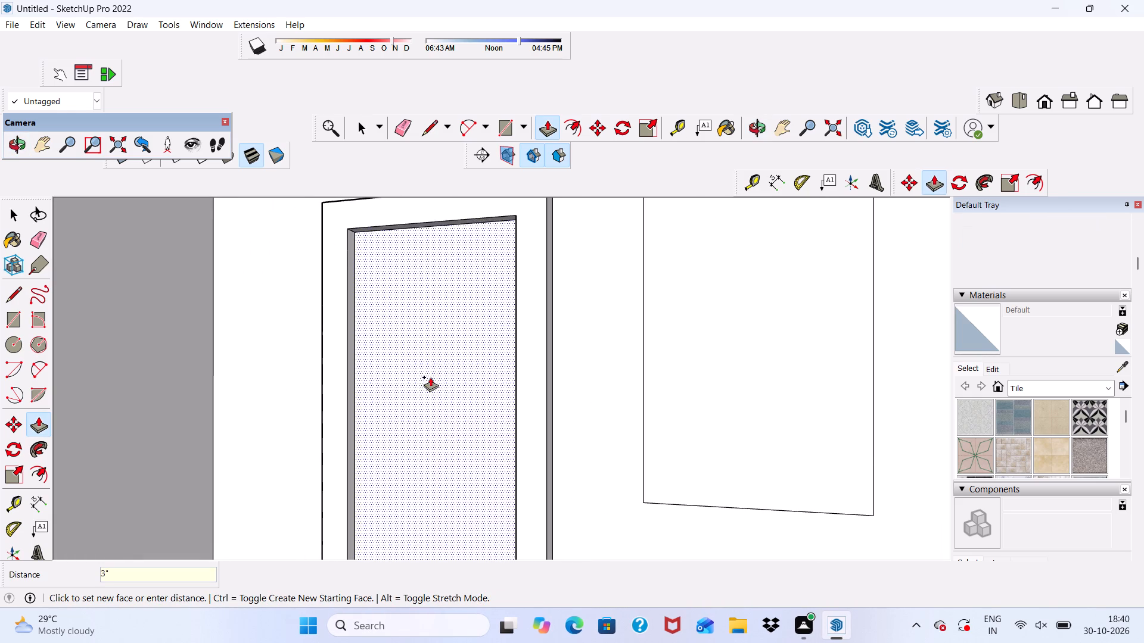
Draw a vertical strip rectangle about 4 1/2" wide from the door face's top-edge midpoint down to the floor line.
scroll(430, 377, "up", 3)
scroll(391, 358, "down", 5)
middle_click_drag(398, 368, 455, 355)
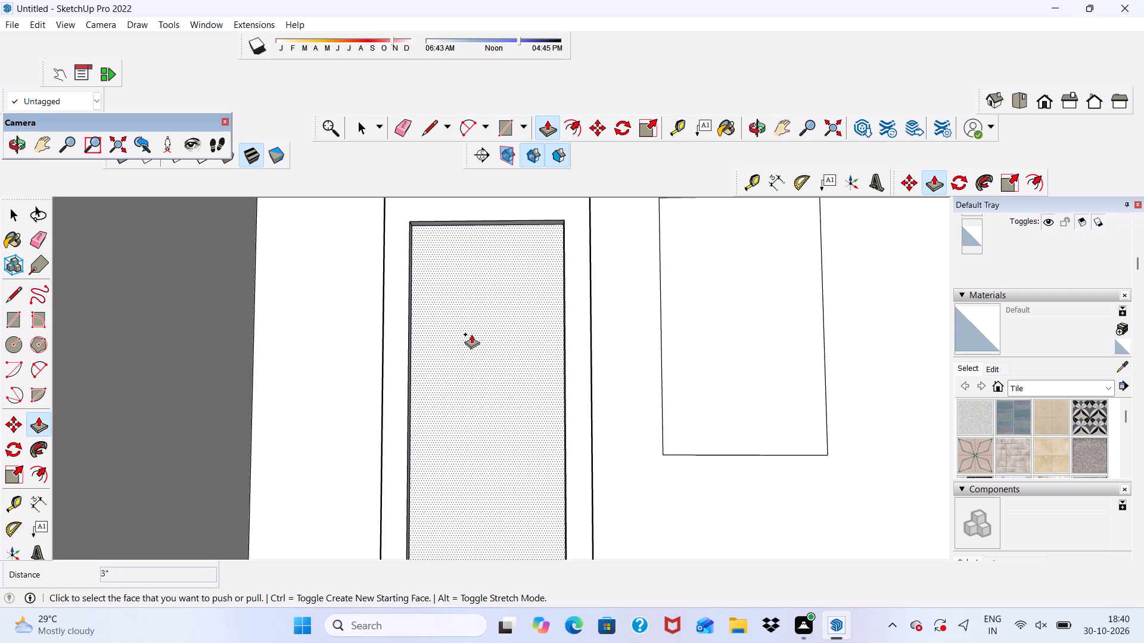
left_click(506, 123)
scroll(487, 233, "up", 3)
left_click(487, 223)
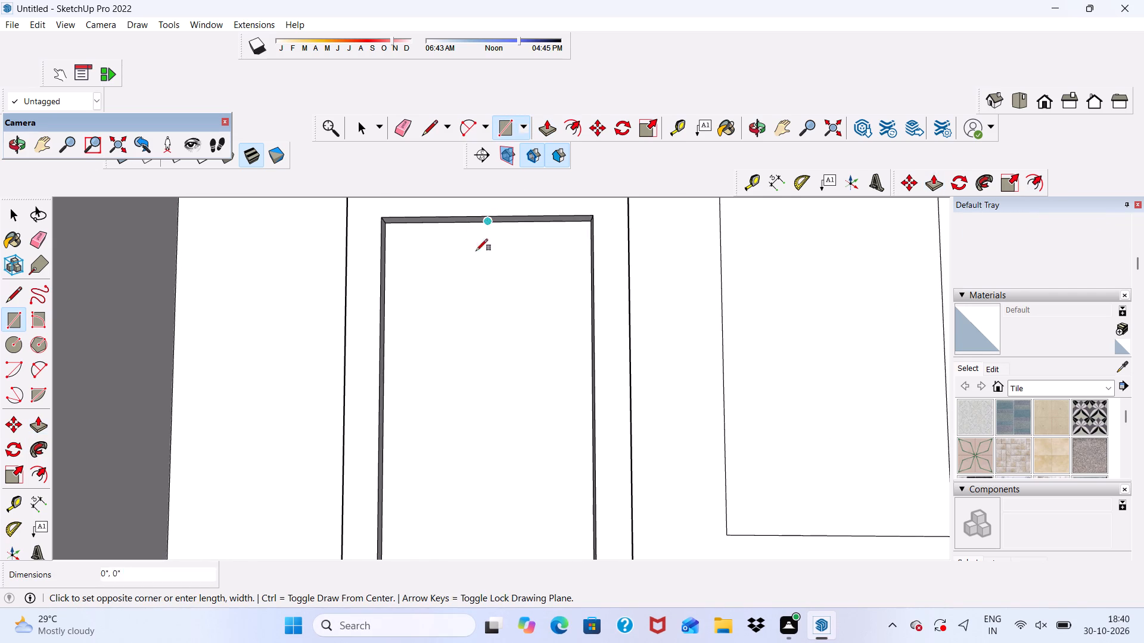
scroll(474, 266, "down", 9)
scroll(495, 380, "up", 6)
scroll(496, 486, "up", 8)
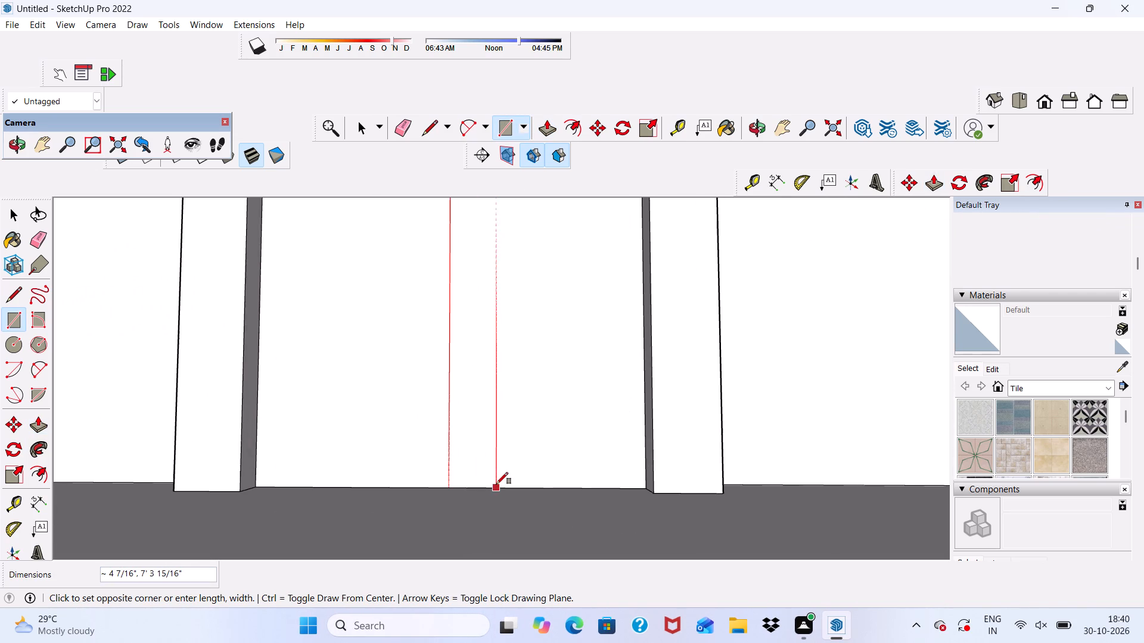
left_click(494, 485)
Extrude the central door strip 3" outwards, level with the front of the door frame.
scroll(458, 462, "down", 14)
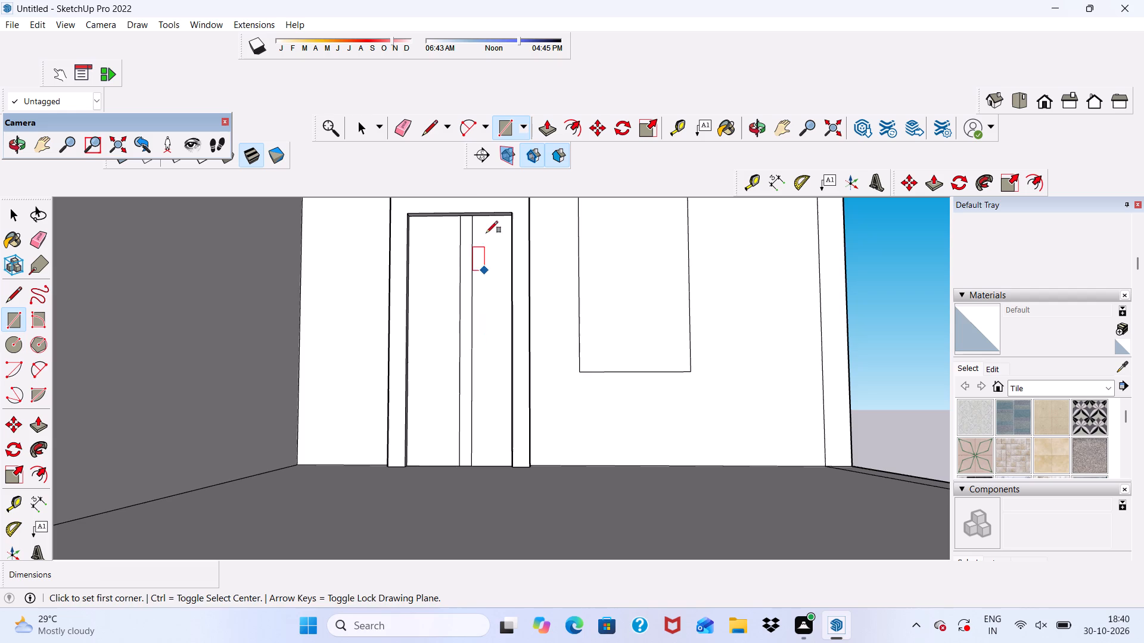
scroll(511, 142, "up", 1)
left_click(546, 127)
scroll(475, 241, "up", 4)
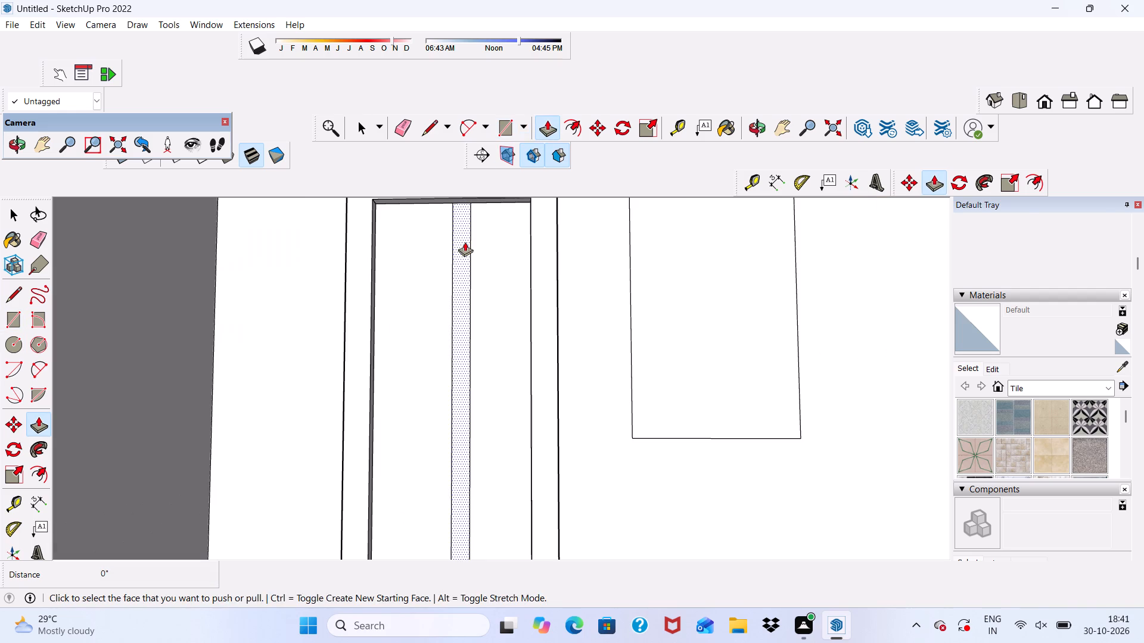
left_click(465, 242)
left_click(371, 264)
Draw a panel rectangle about 2' 6 1/2" high and 9" wide on the upper part of the left door leaf.
scroll(437, 257, "down", 6)
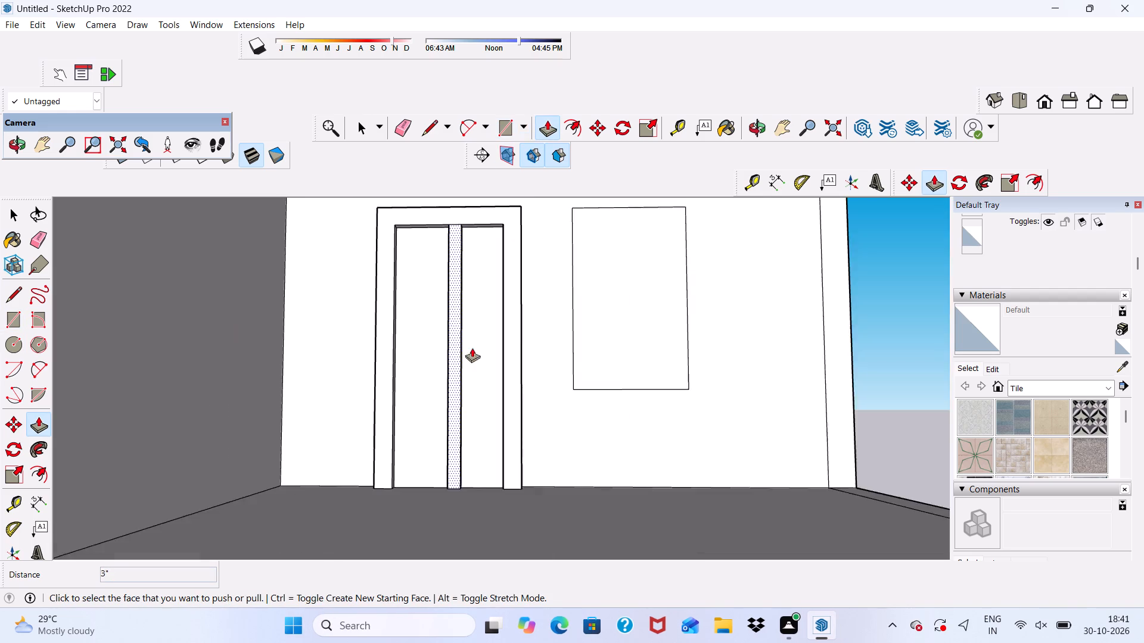
middle_click_drag(472, 348, 509, 357)
scroll(480, 364, "up", 5)
scroll(433, 271, "down", 6)
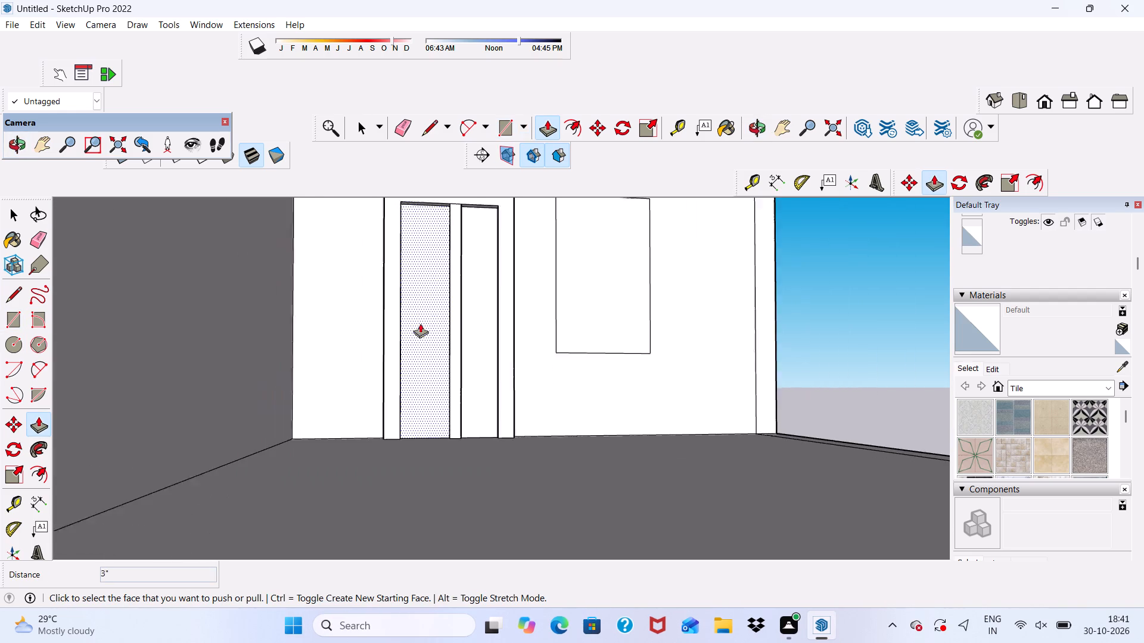
left_click(502, 133)
scroll(434, 244, "up", 6)
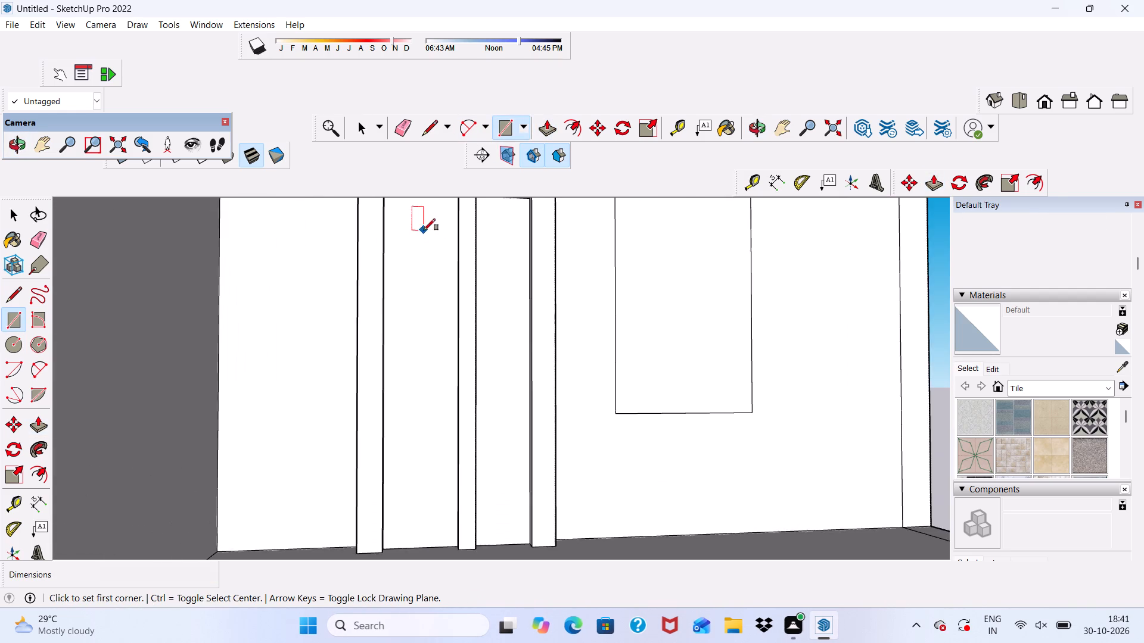
scroll(424, 230, "up", 4)
scroll(419, 227, "down", 11)
scroll(423, 251, "up", 11)
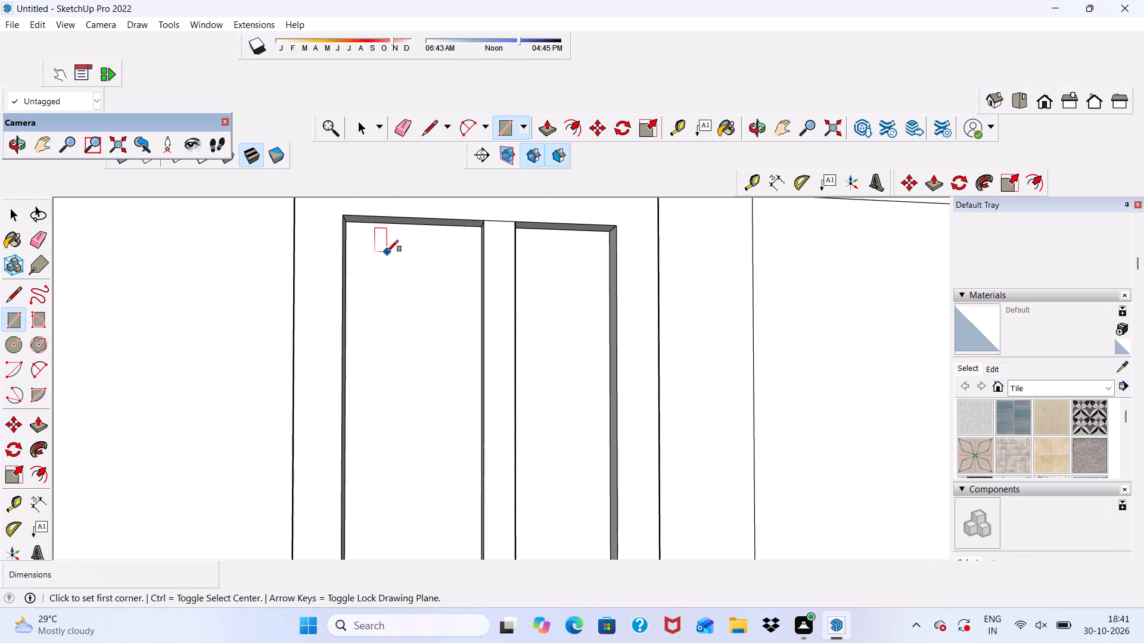
left_click(386, 252)
scroll(368, 312, "down", 4)
scroll(452, 276, "up", 4)
scroll(427, 360, "up", 1)
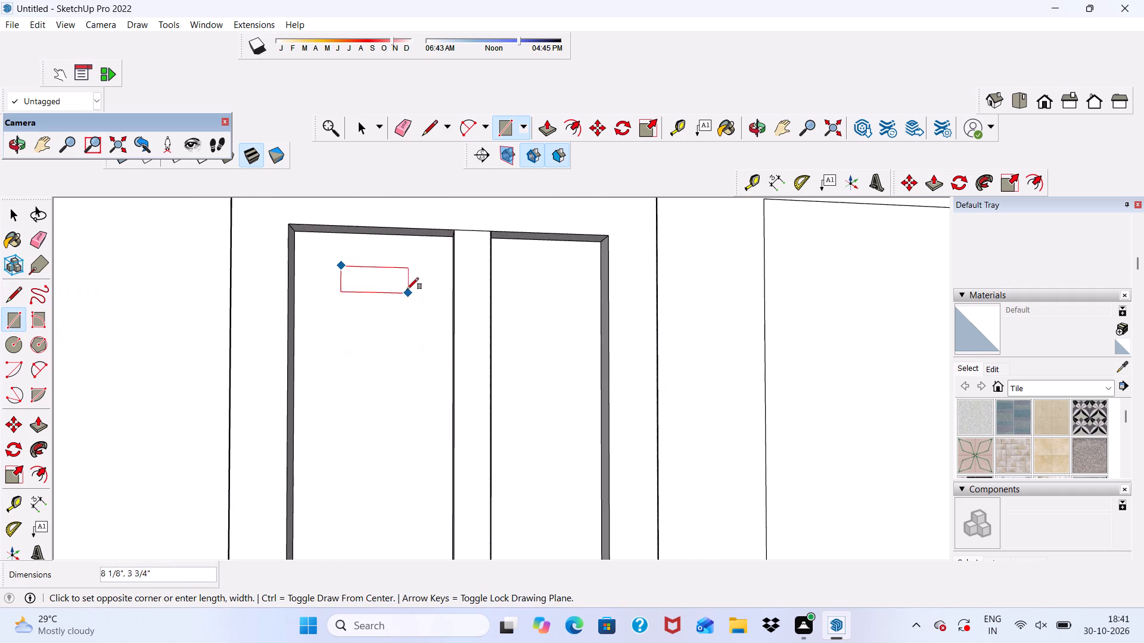
scroll(407, 289, "down", 5)
scroll(412, 439, "up", 6)
left_click(414, 448)
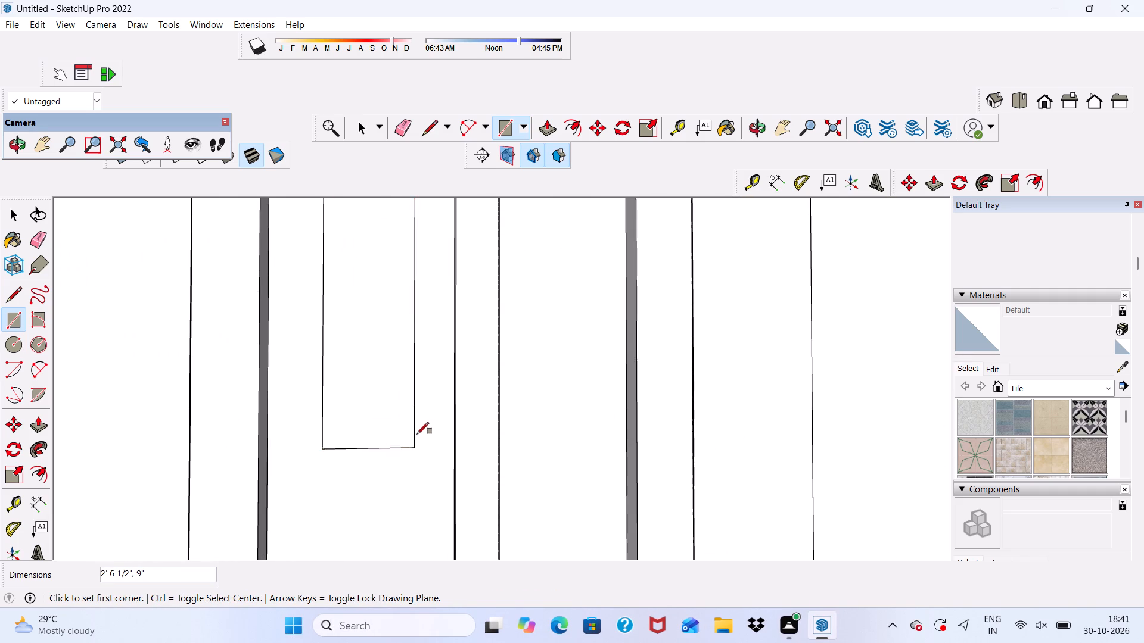
scroll(417, 398, "down", 10)
middle_click_drag(463, 386, 415, 407)
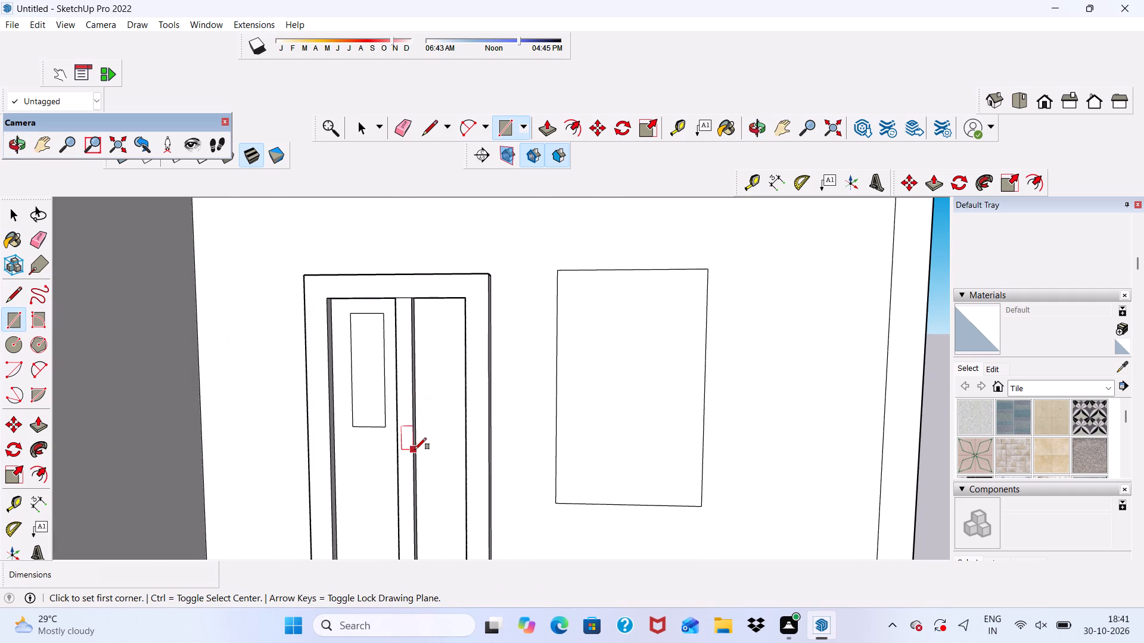
left_click(415, 450)
key("space")
Copy the panel rectangle about 1' 8" horizontally onto the upper part of the right door leaf.
scroll(307, 384, "up", 2)
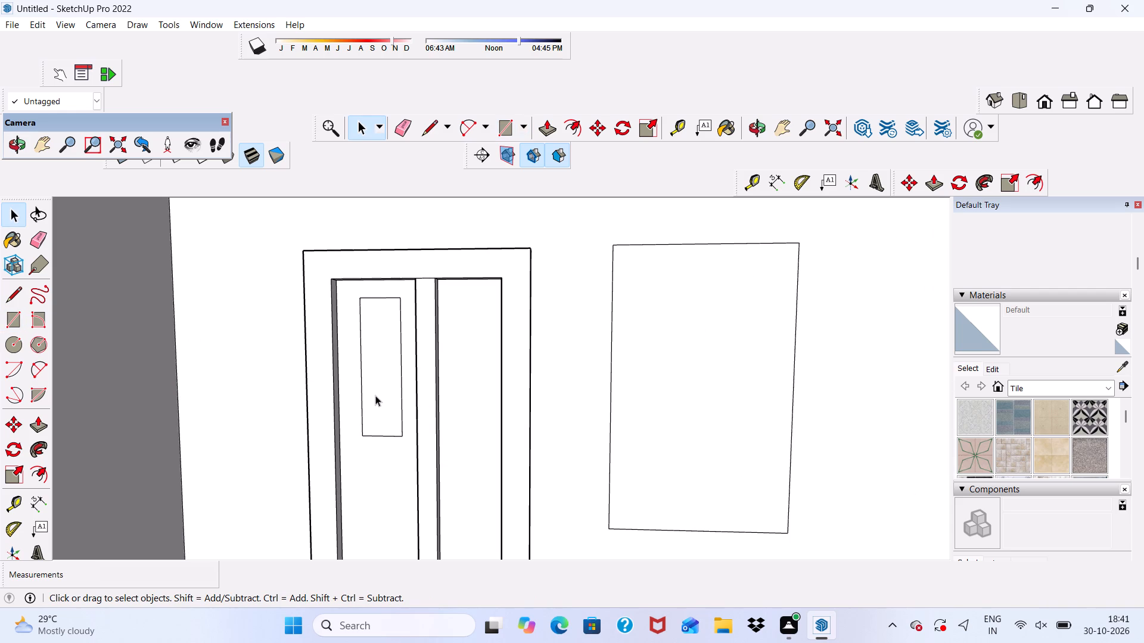
double_click(375, 395)
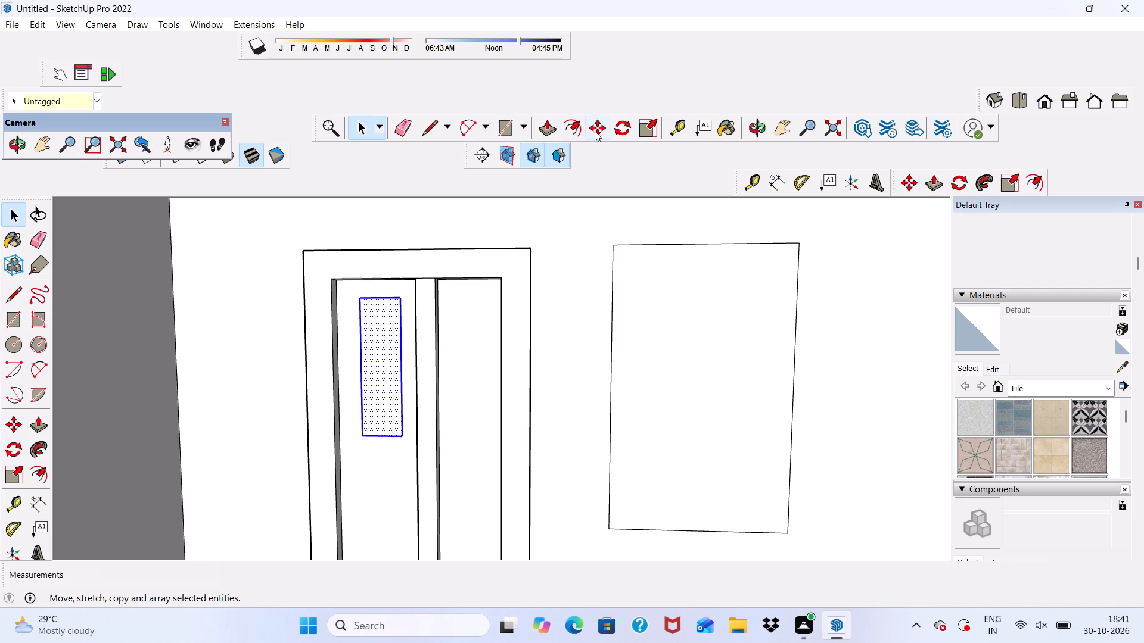
left_click(595, 130)
left_click(374, 363)
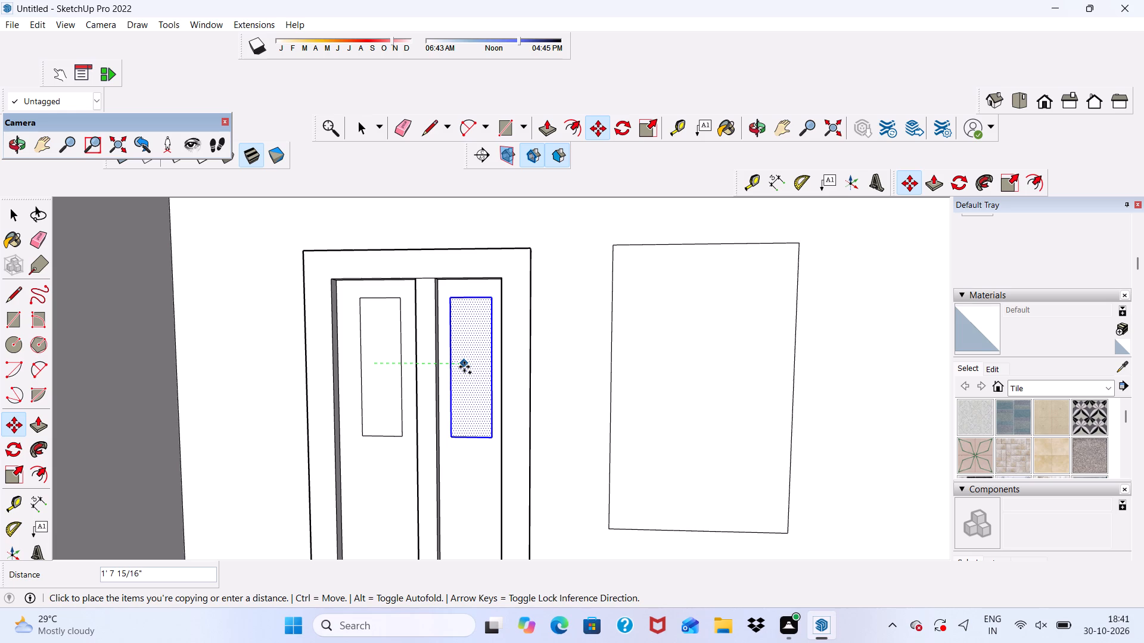
left_click(464, 367)
Copy the right leaf's panel rectangle straight down onto the lower part of the same leaf.
scroll(469, 349, "down", 4)
left_click(468, 392)
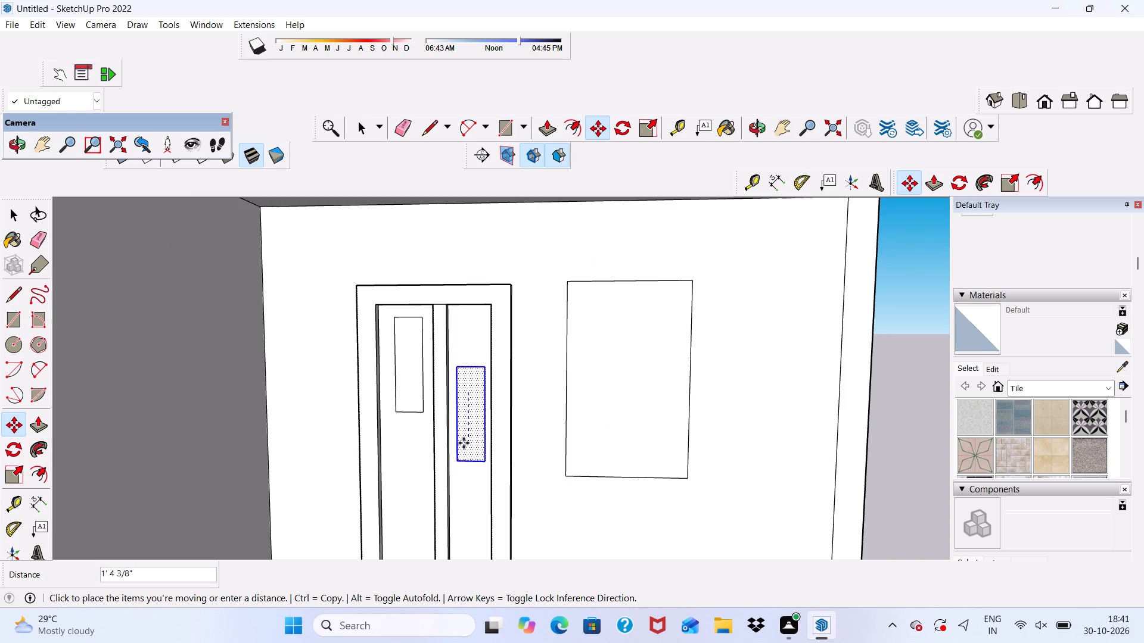
scroll(461, 460, "down", 3)
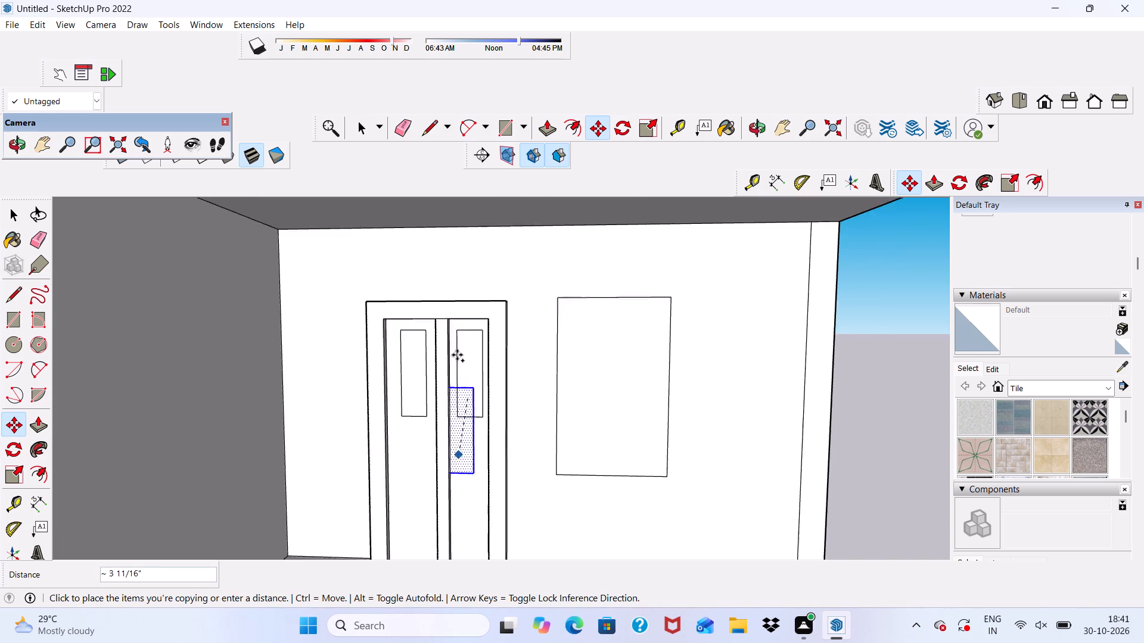
scroll(457, 355, "down", 1)
scroll(448, 492, "up", 9)
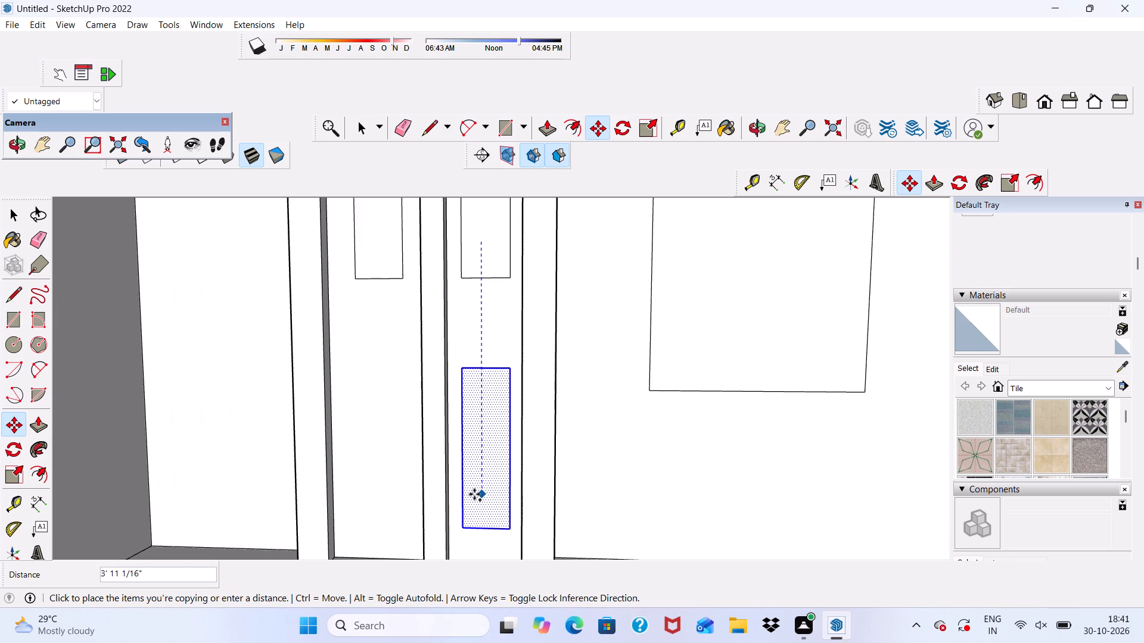
left_click(474, 483)
Copy the lower panel rectangle about 1' 9" horizontally onto the left door leaf.
left_click(477, 458)
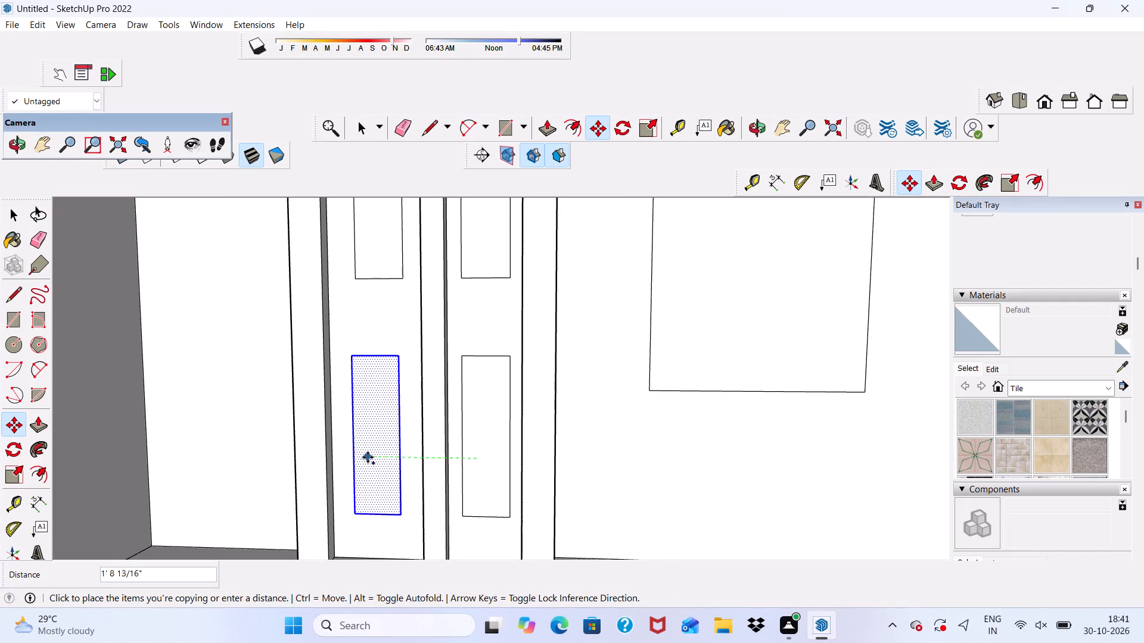
left_click(368, 457)
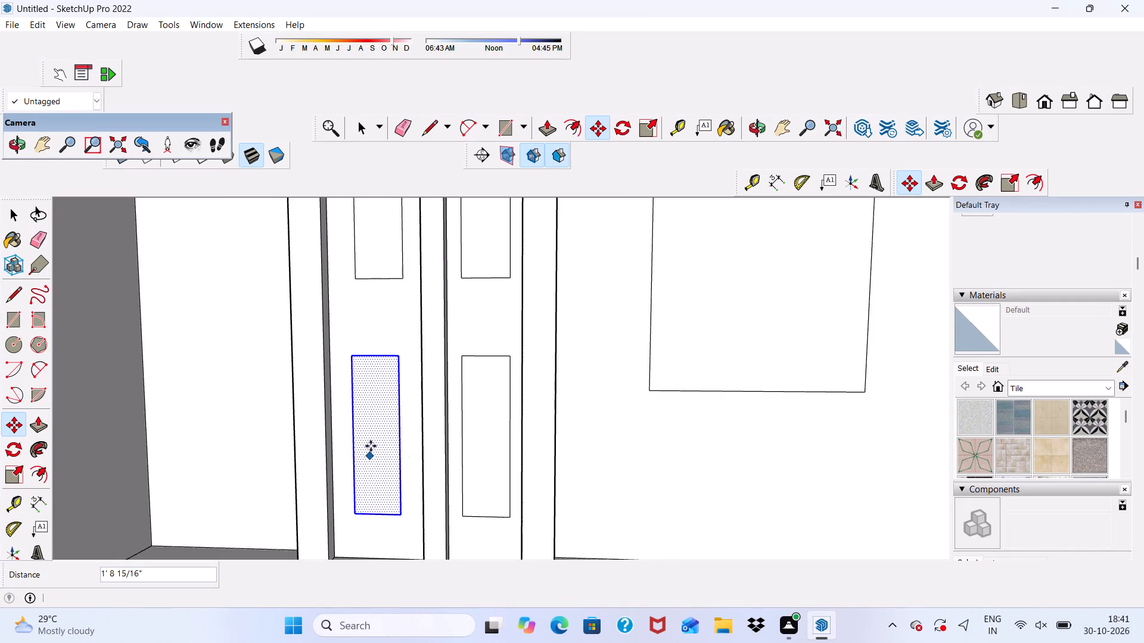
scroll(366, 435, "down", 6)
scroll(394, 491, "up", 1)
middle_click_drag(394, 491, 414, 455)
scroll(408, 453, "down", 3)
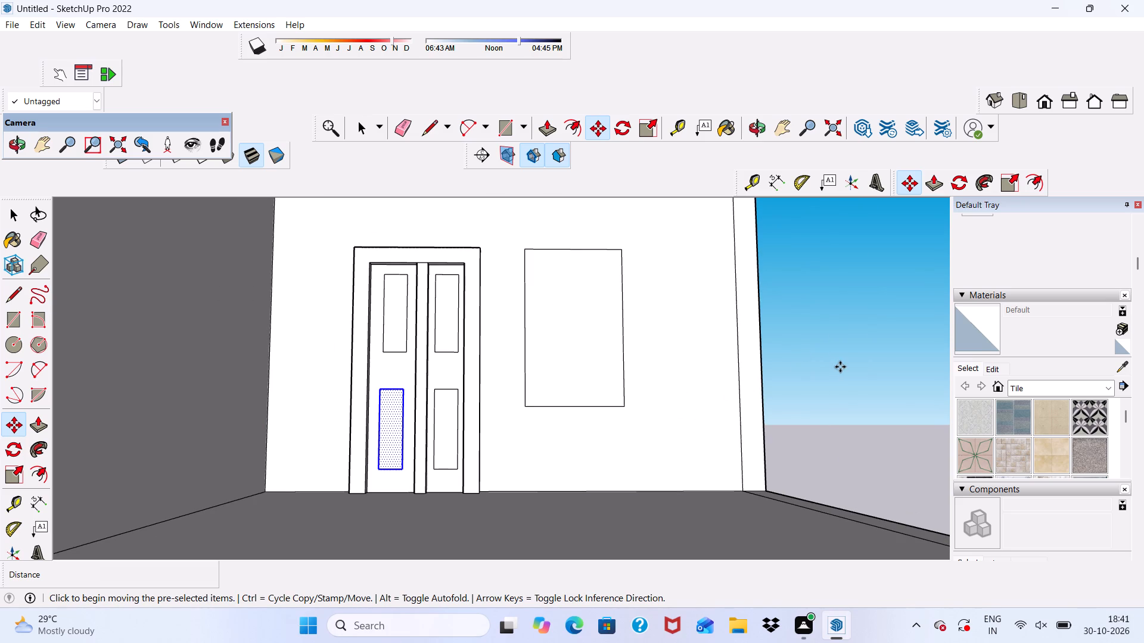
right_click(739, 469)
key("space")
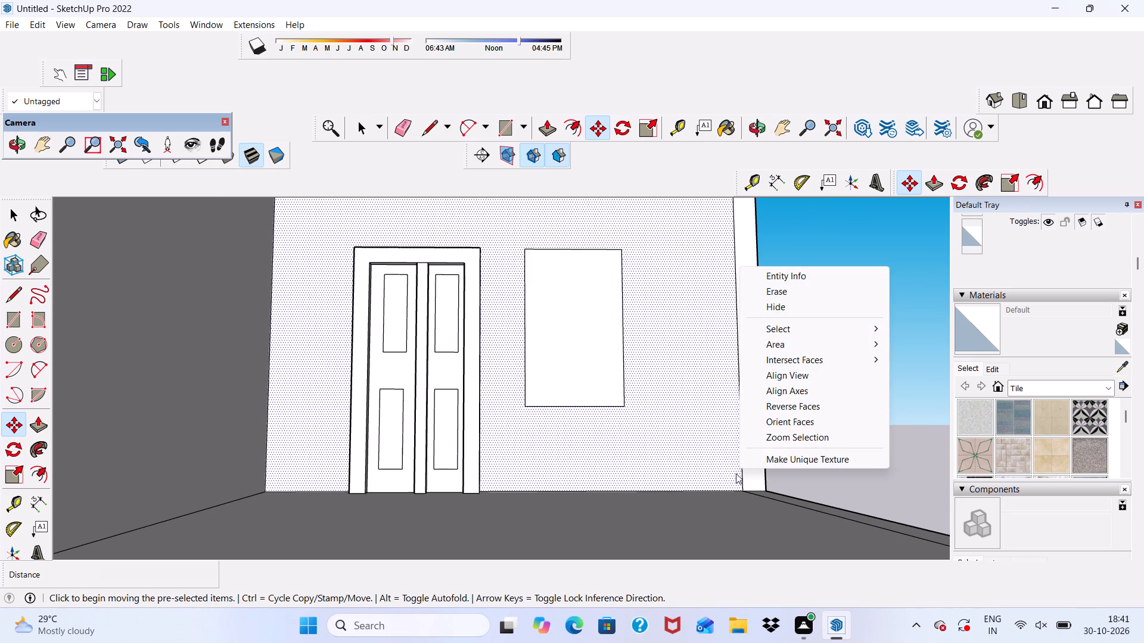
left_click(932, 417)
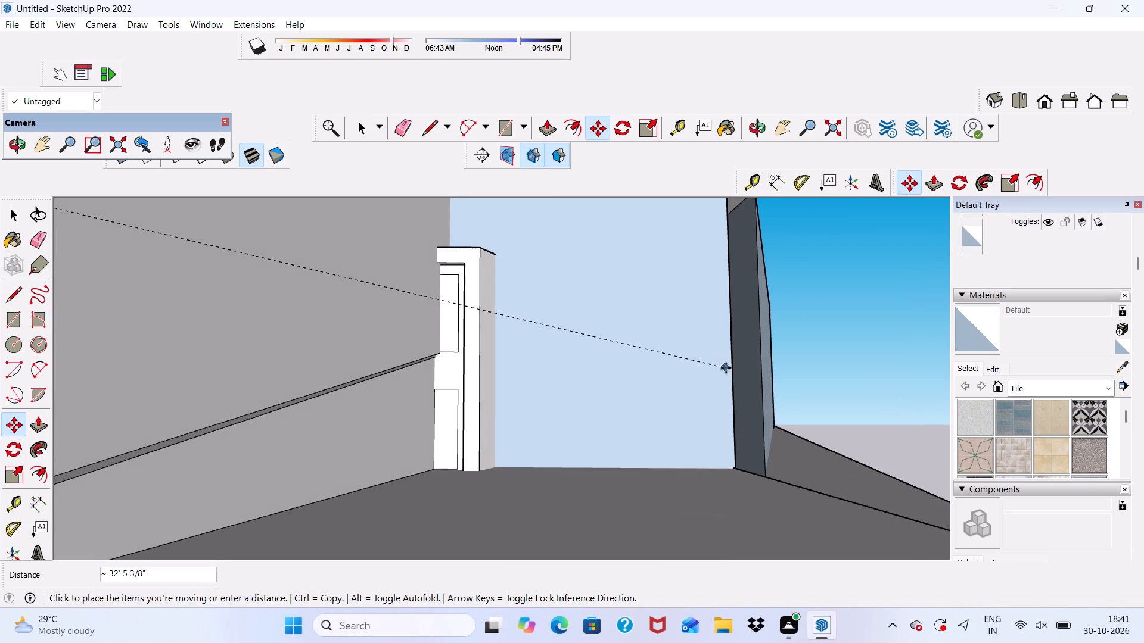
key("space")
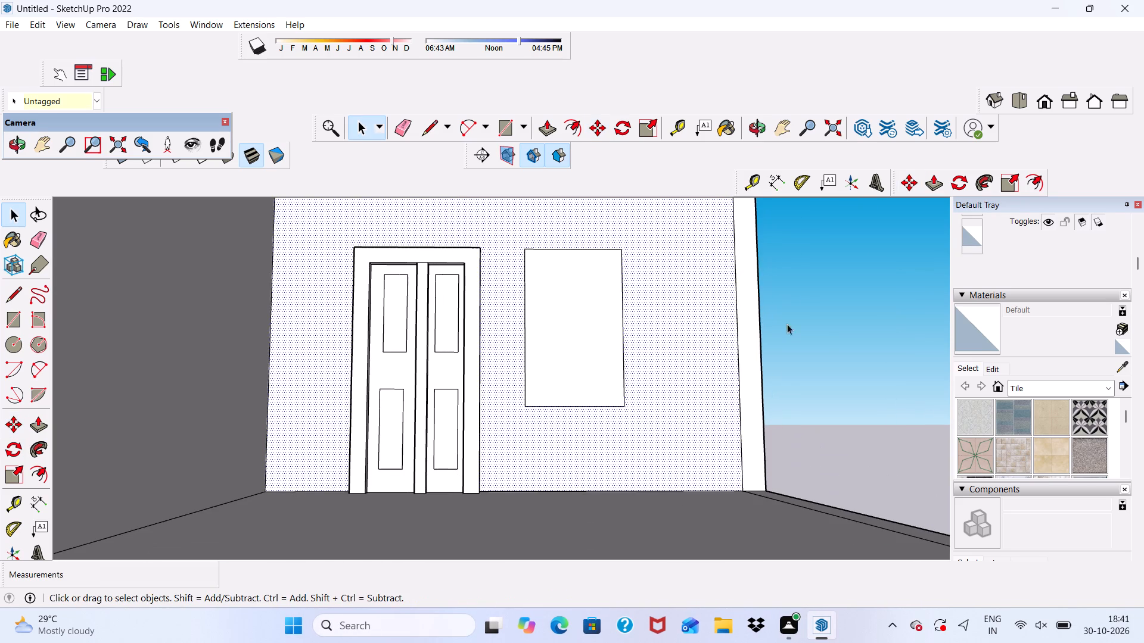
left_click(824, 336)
Draw a two-point arc with a bulge of about 3 1/2" across the upper left door panel, touching its top edge.
scroll(425, 278, "up", 9)
left_click(349, 296)
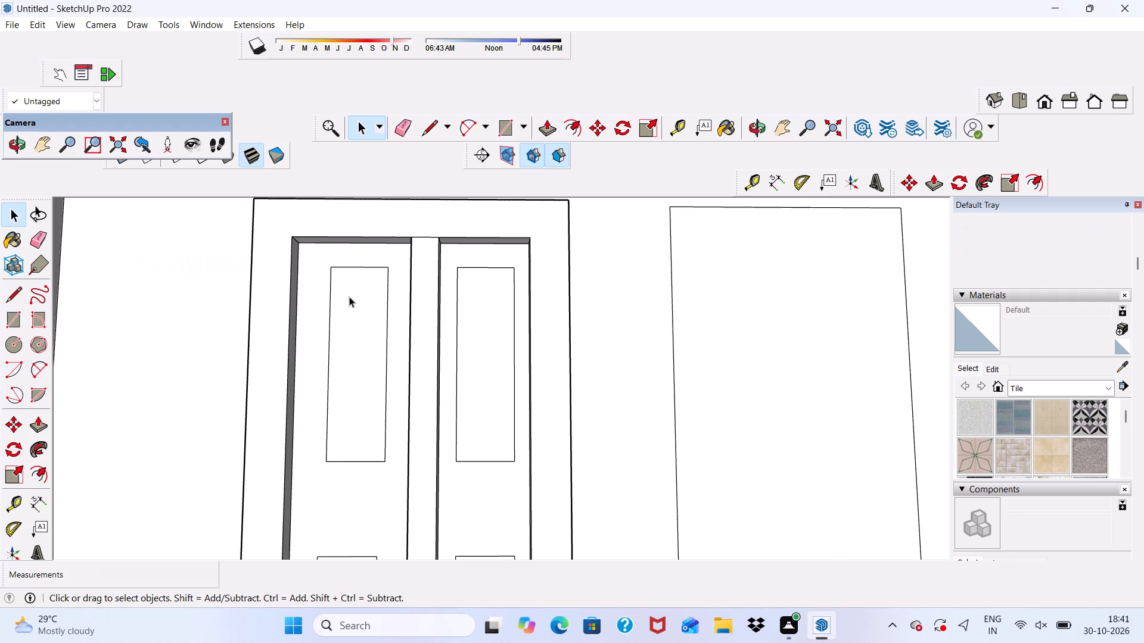
scroll(349, 296, "down", 6)
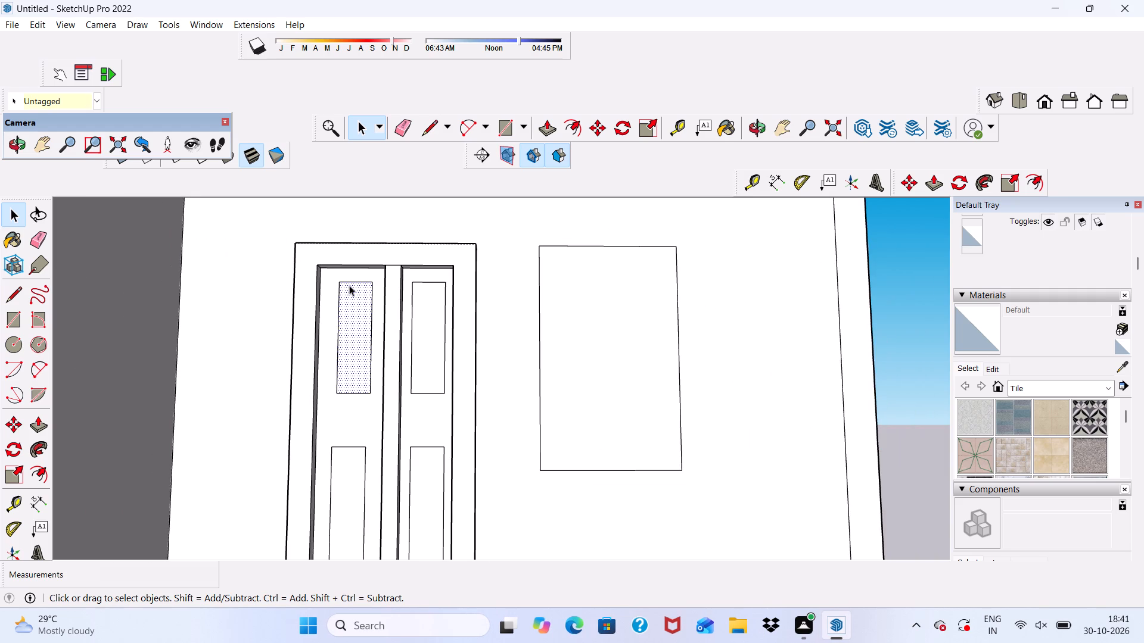
scroll(347, 279, "up", 4)
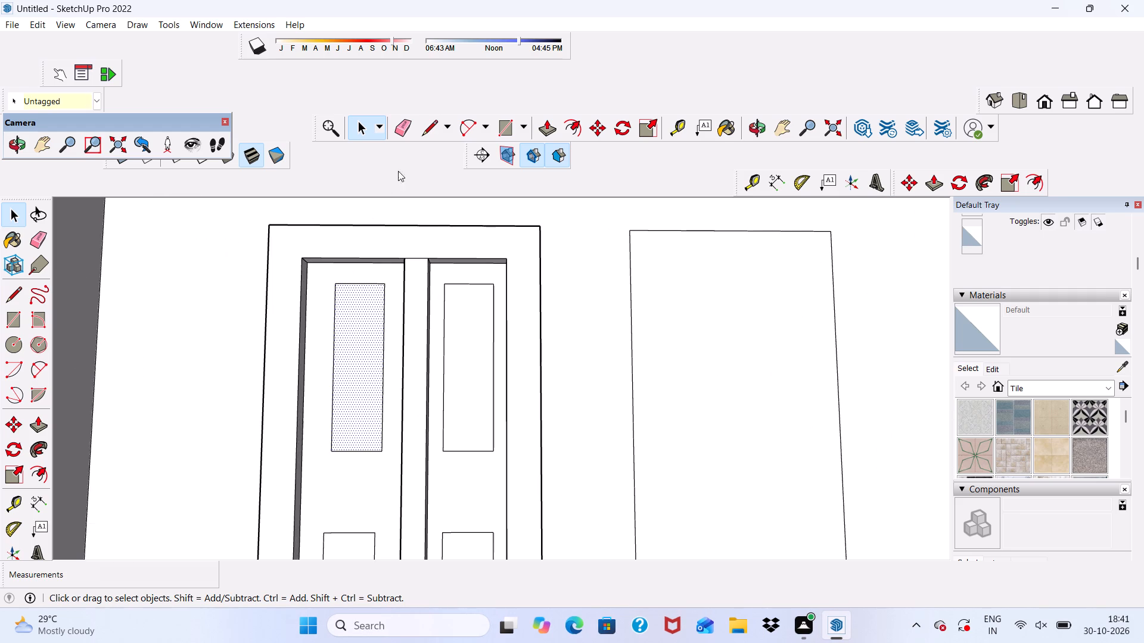
left_click(469, 120)
scroll(358, 367, "up", 3)
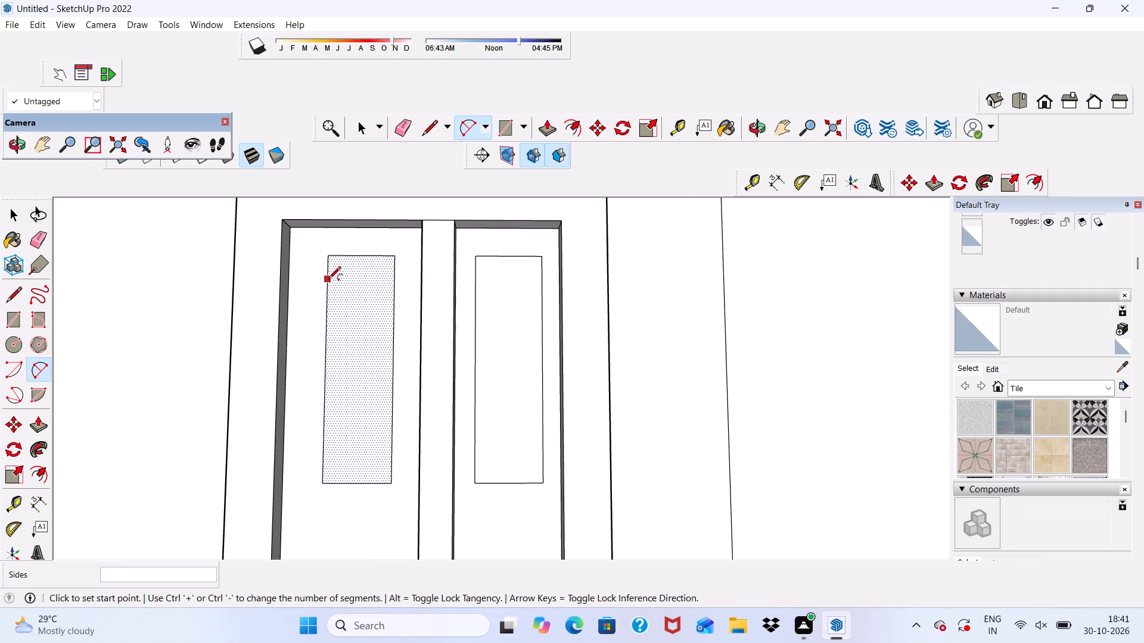
left_click(328, 281)
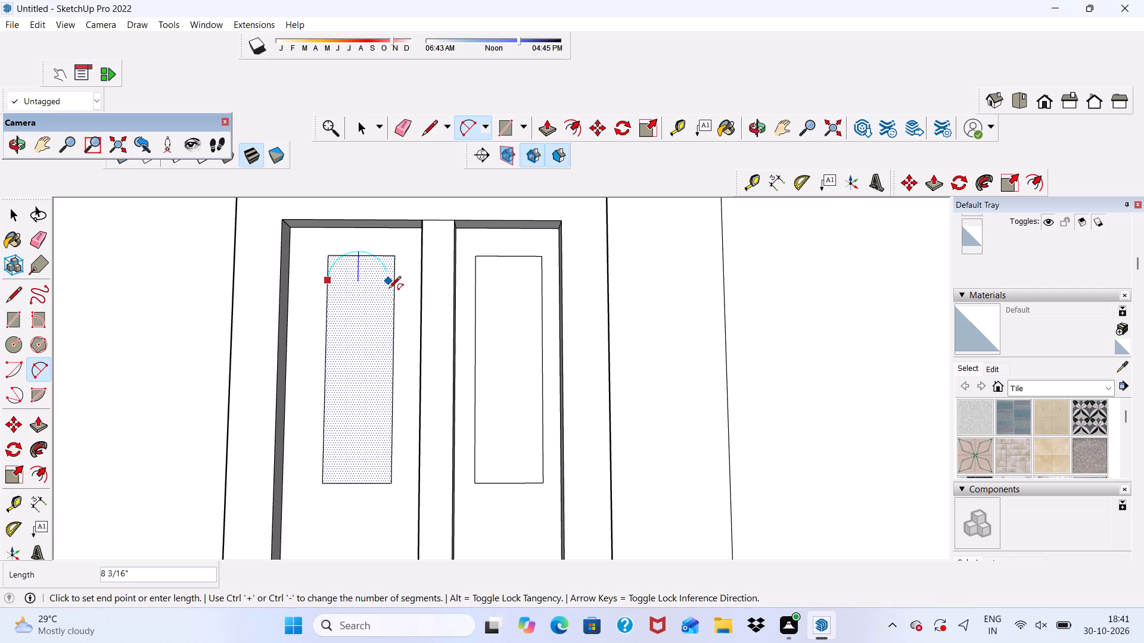
left_click(391, 289)
scroll(384, 274, "up", 6)
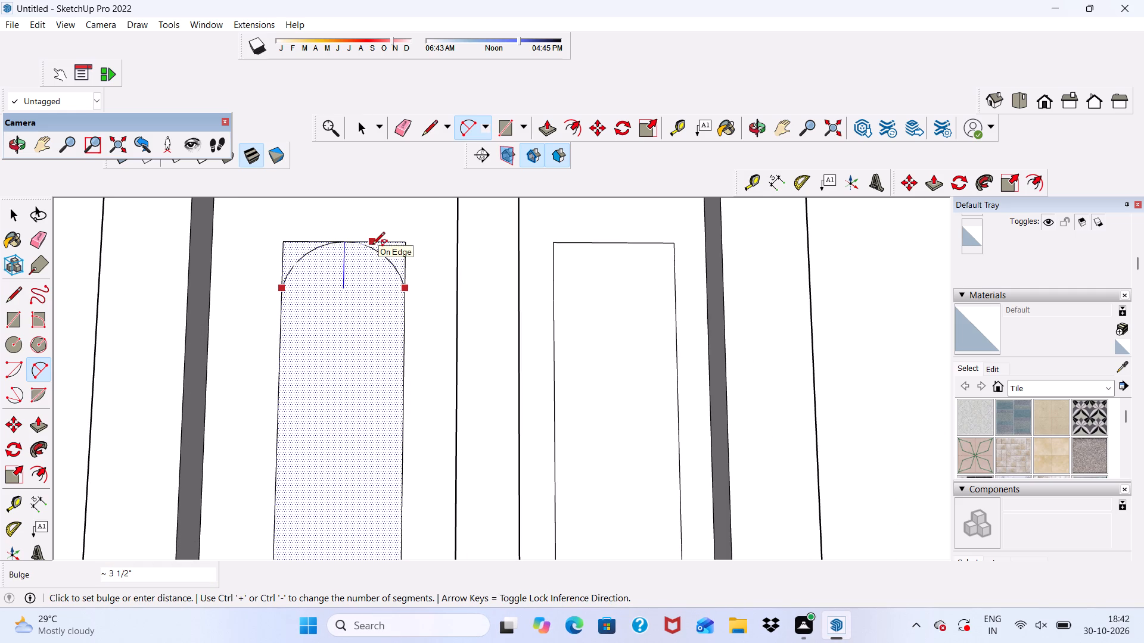
left_click(372, 245)
Draw a downward half-circle arc with a 4 1/2" bulge across the bottom end of the upper left door panel.
scroll(374, 244, "down", 12)
scroll(342, 377, "up", 6)
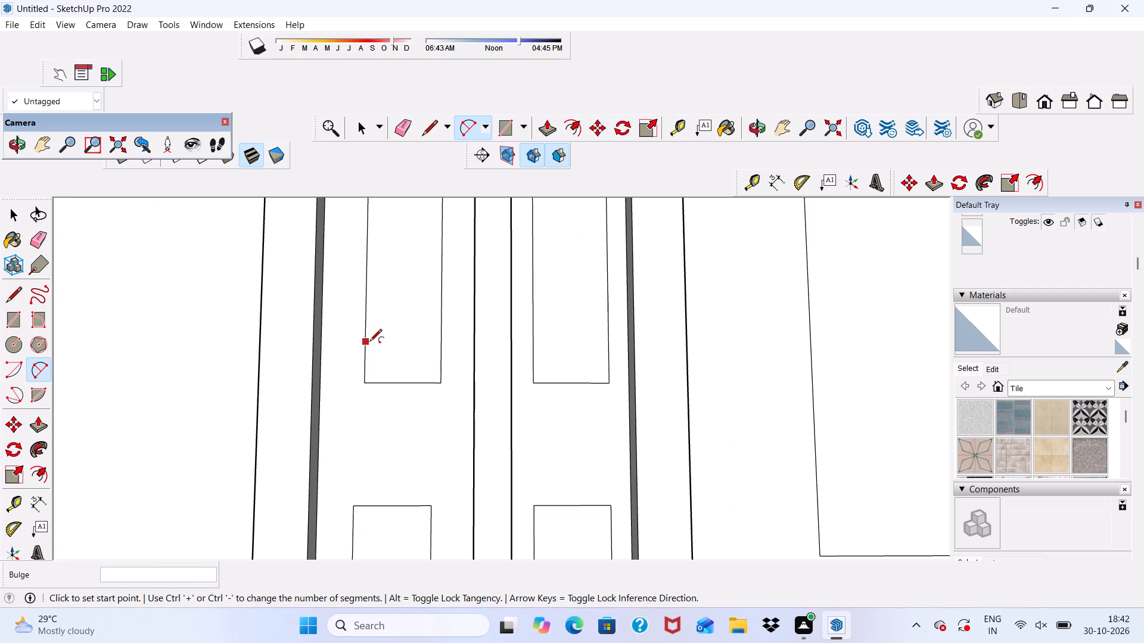
scroll(370, 363, "down", 6)
scroll(382, 354, "up", 4)
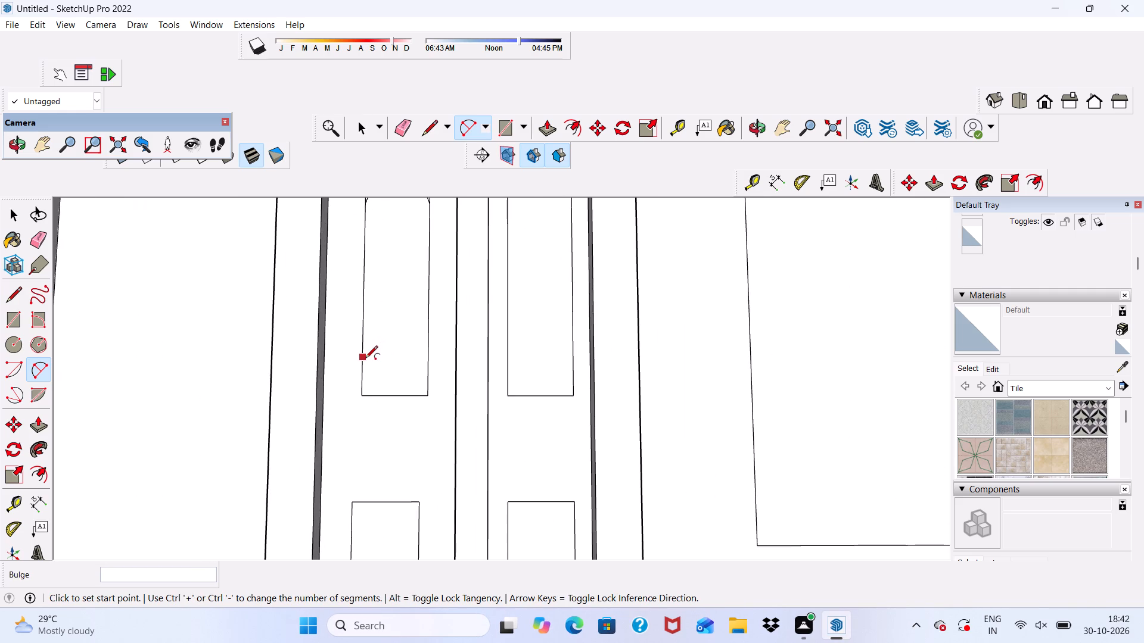
left_click(365, 362)
scroll(398, 392, "up", 4)
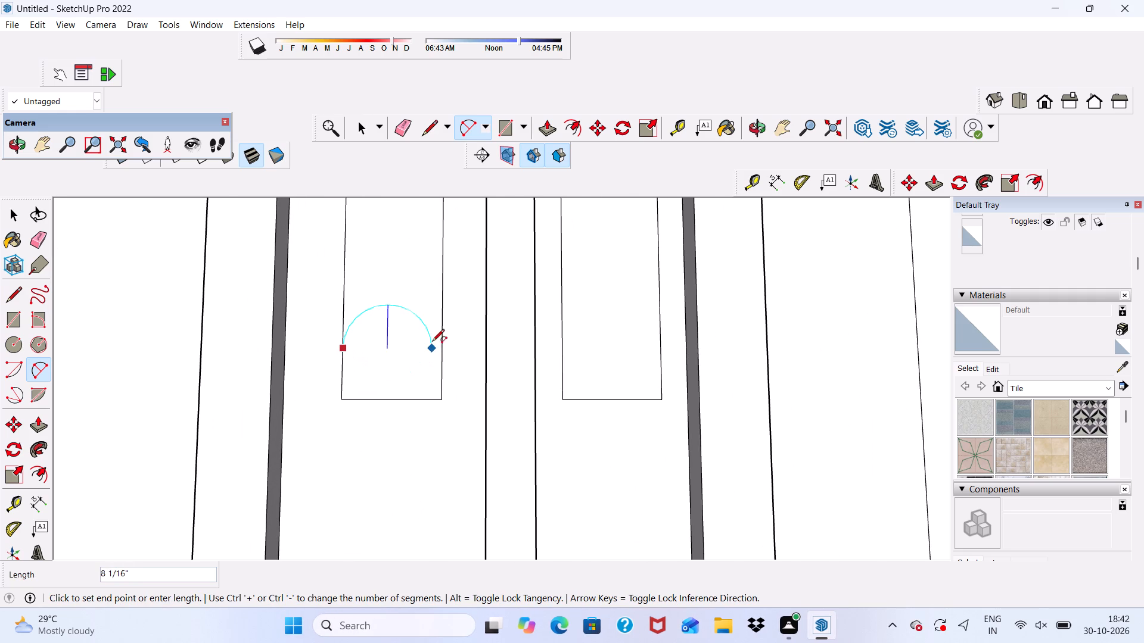
left_click(441, 356)
scroll(433, 377, "up", 3)
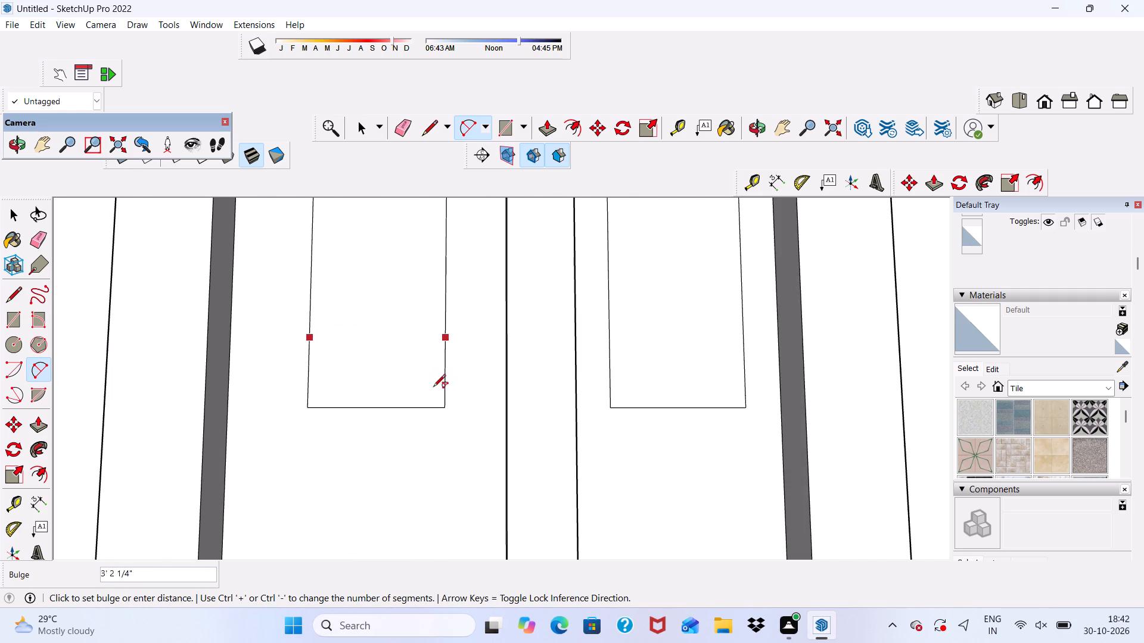
scroll(409, 399, "up", 2)
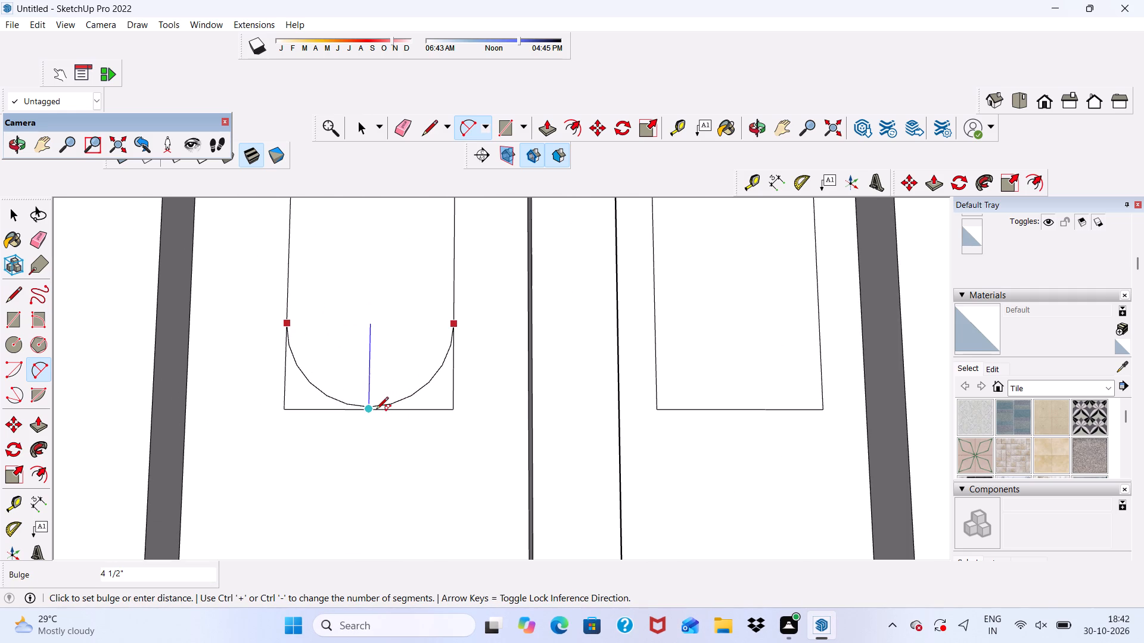
left_click(376, 410)
Draw an upward arc between the side edges of the lower left door panel, reaching its top edge.
scroll(386, 325, "down", 5)
scroll(448, 280, "down", 12)
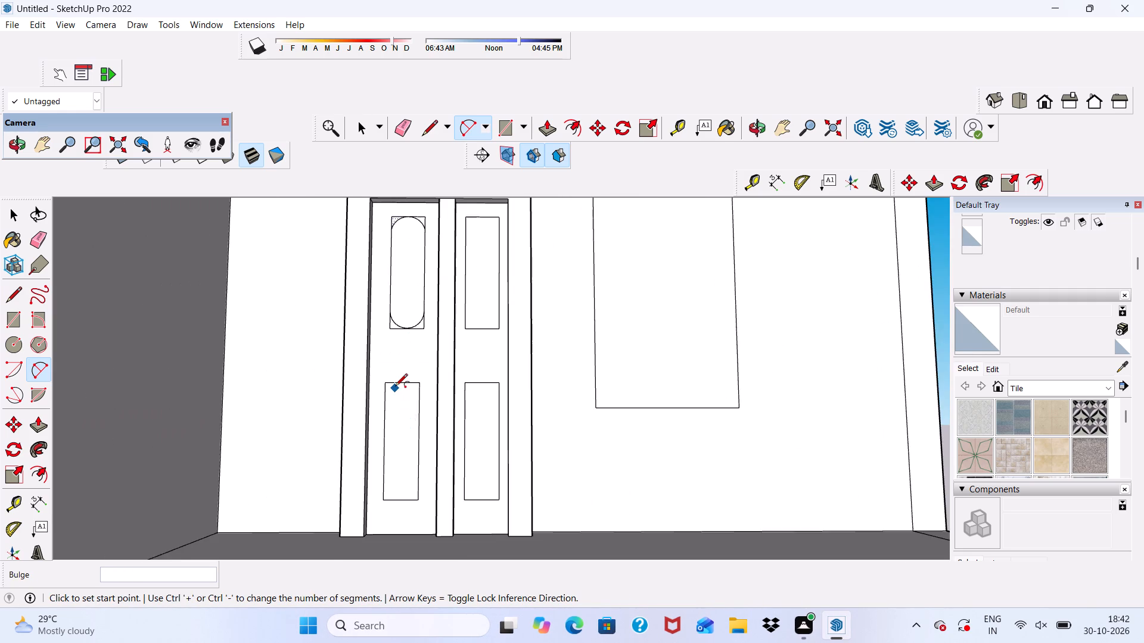
scroll(395, 387, "up", 3)
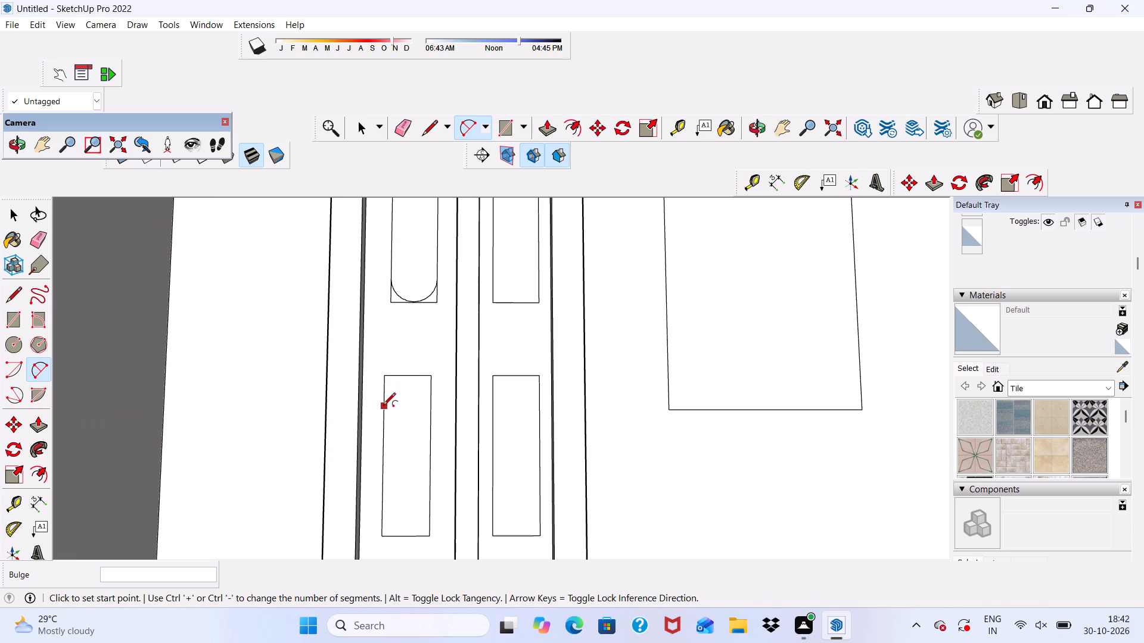
left_click(383, 399)
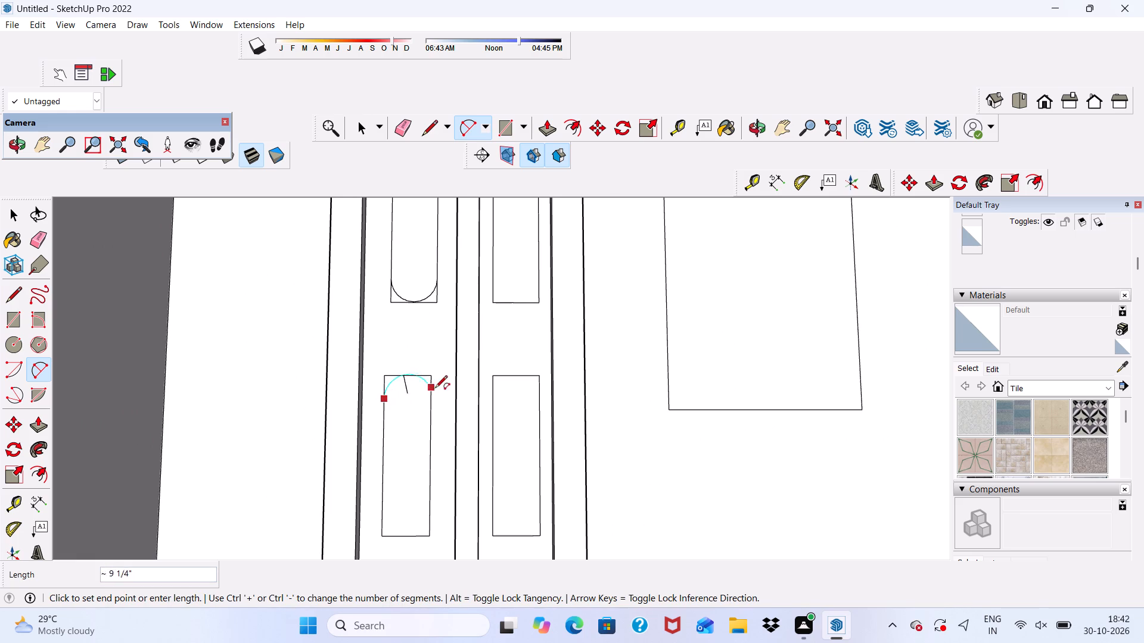
scroll(432, 405, "up", 10)
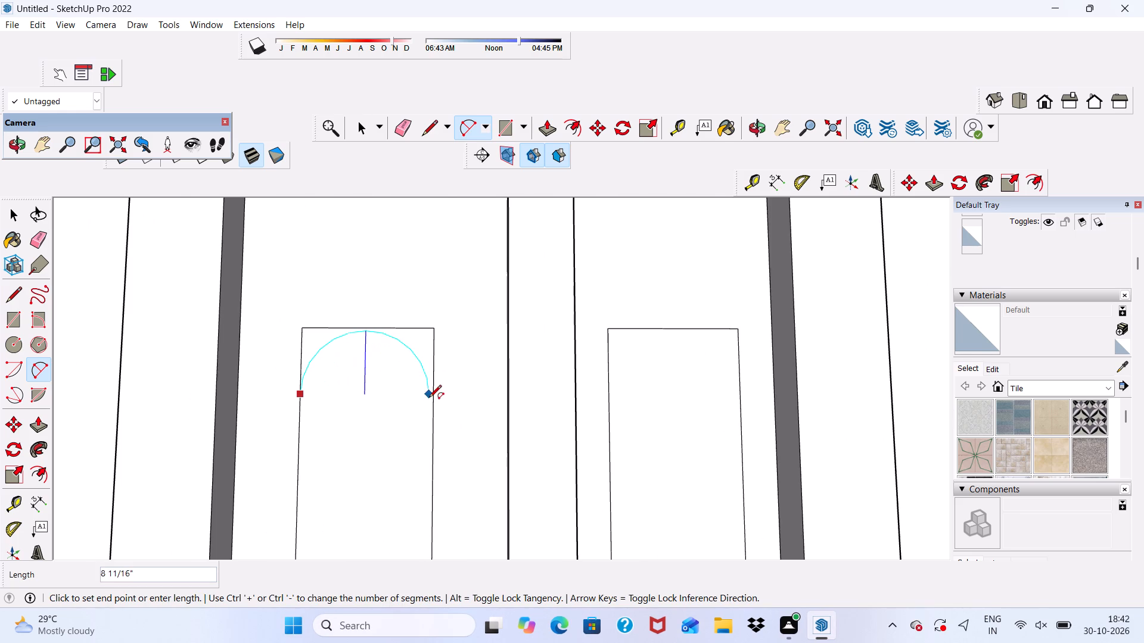
left_click(431, 399)
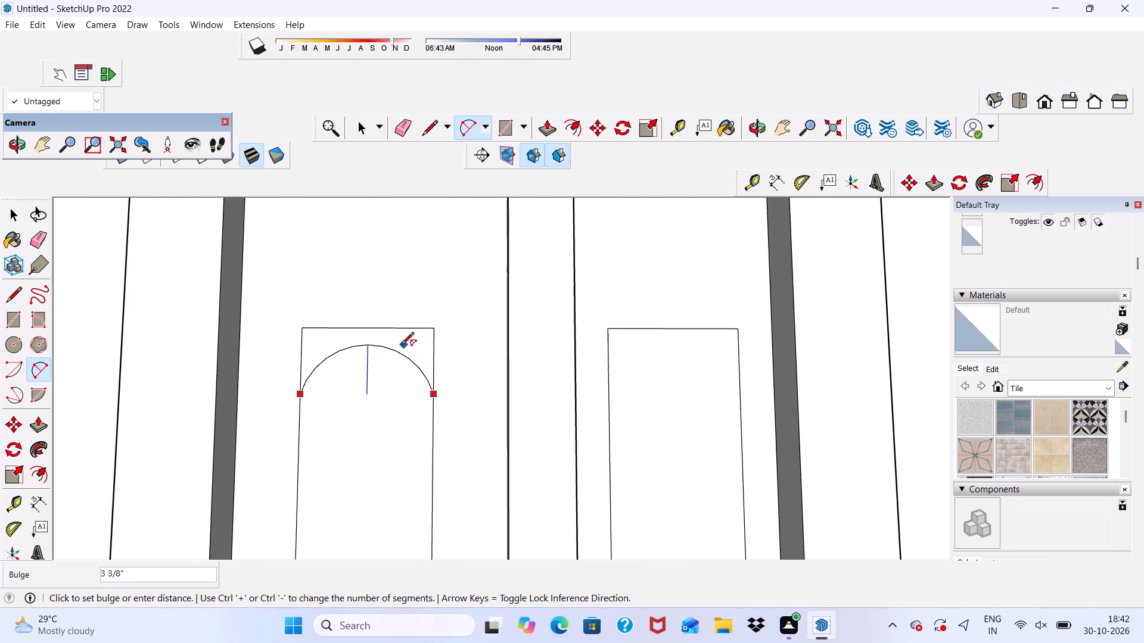
left_click(375, 330)
Draw a downward arc with a bulge of about 4 3/16" across the lower left door panel, touching its bottom edge.
scroll(393, 285, "down", 2)
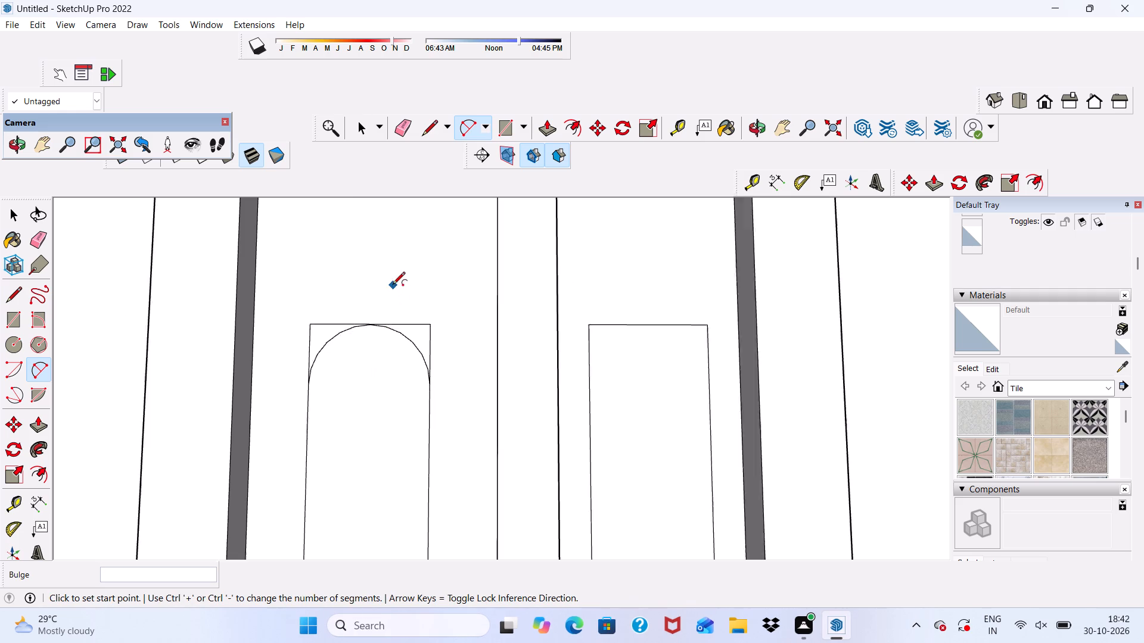
scroll(393, 285, "down", 12)
scroll(391, 429, "up", 4)
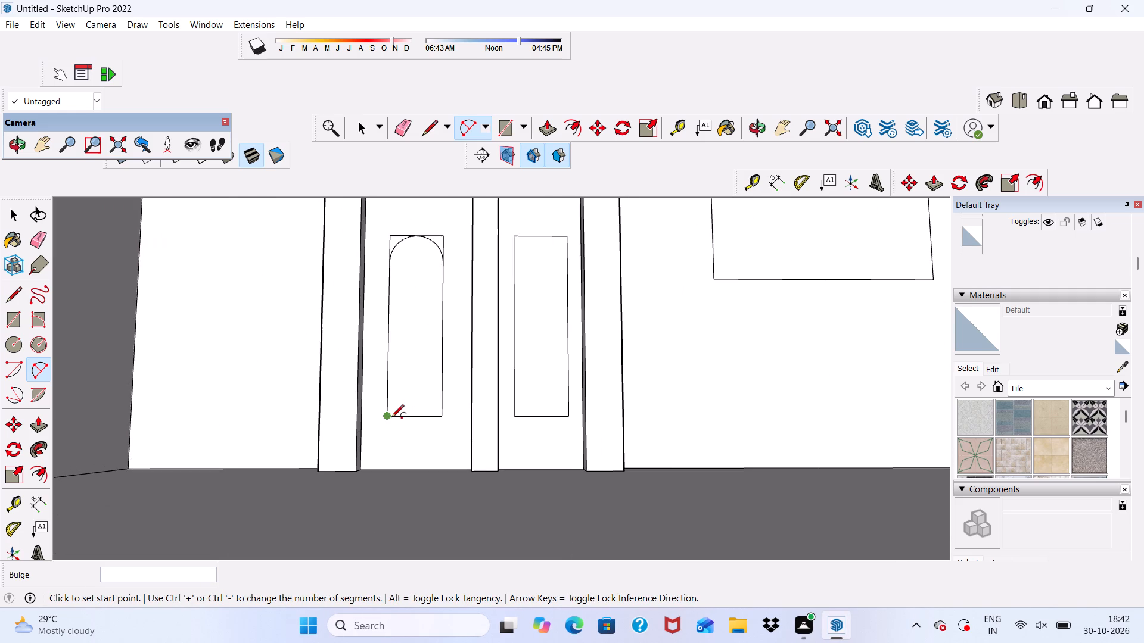
left_click(391, 418)
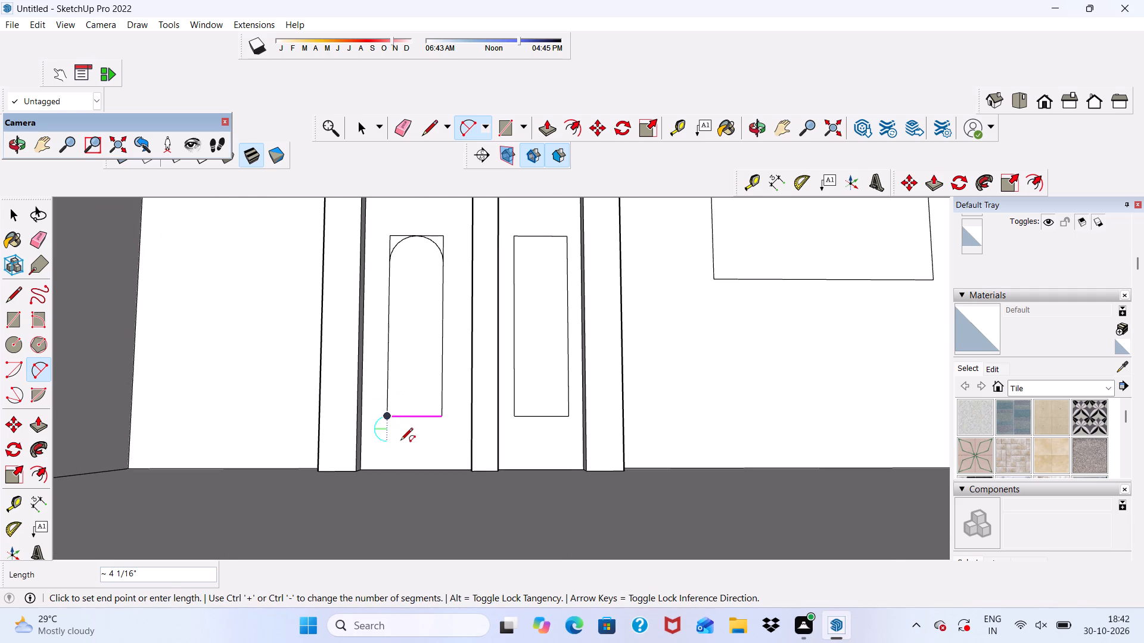
key("space")
scroll(423, 385, "up", 3)
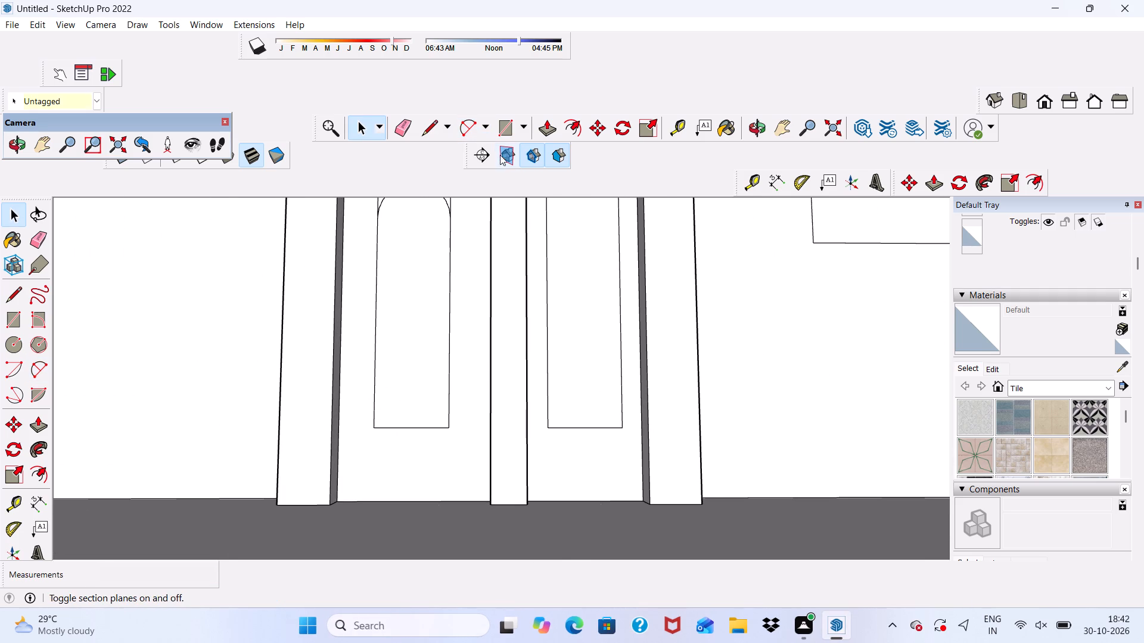
left_click(461, 127)
scroll(396, 408, "down", 5)
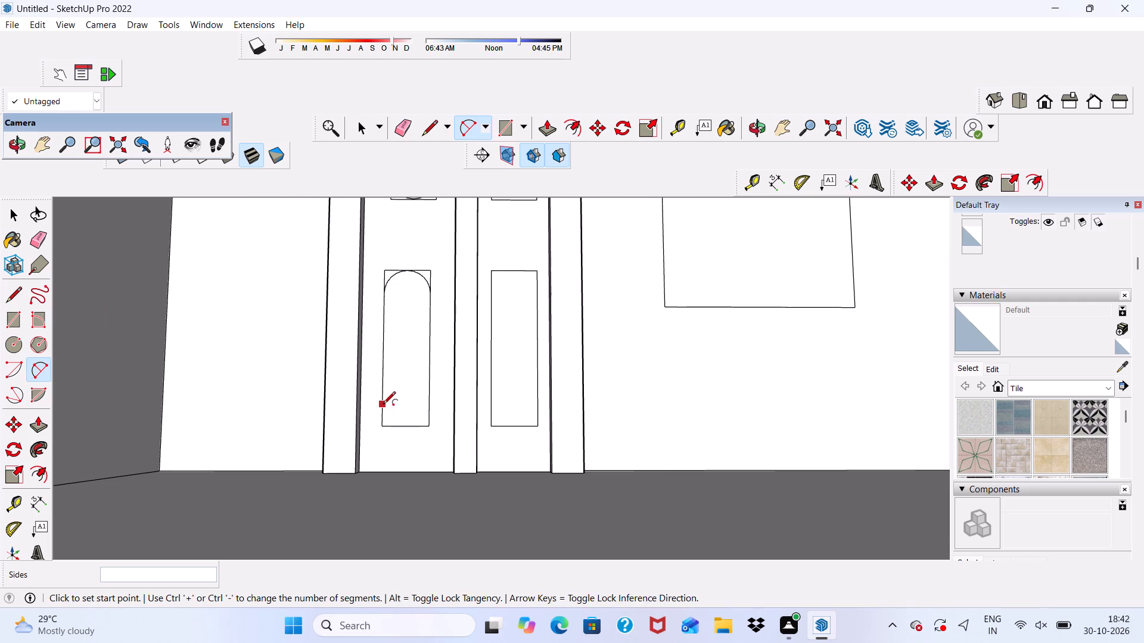
left_click(383, 404)
left_click(426, 407)
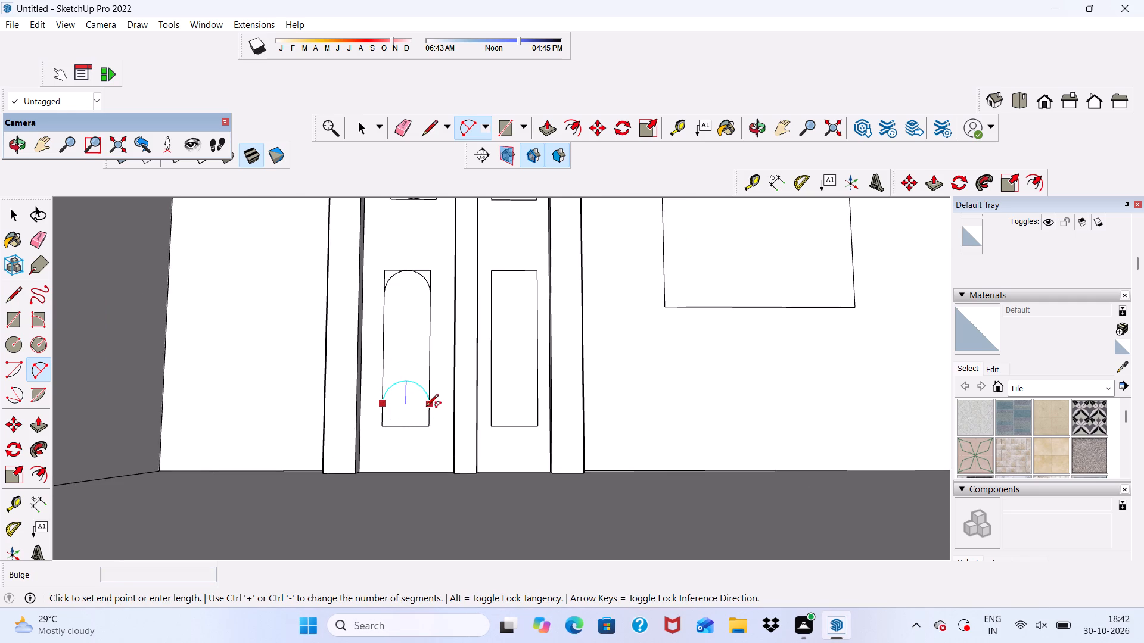
scroll(400, 419, "up", 14)
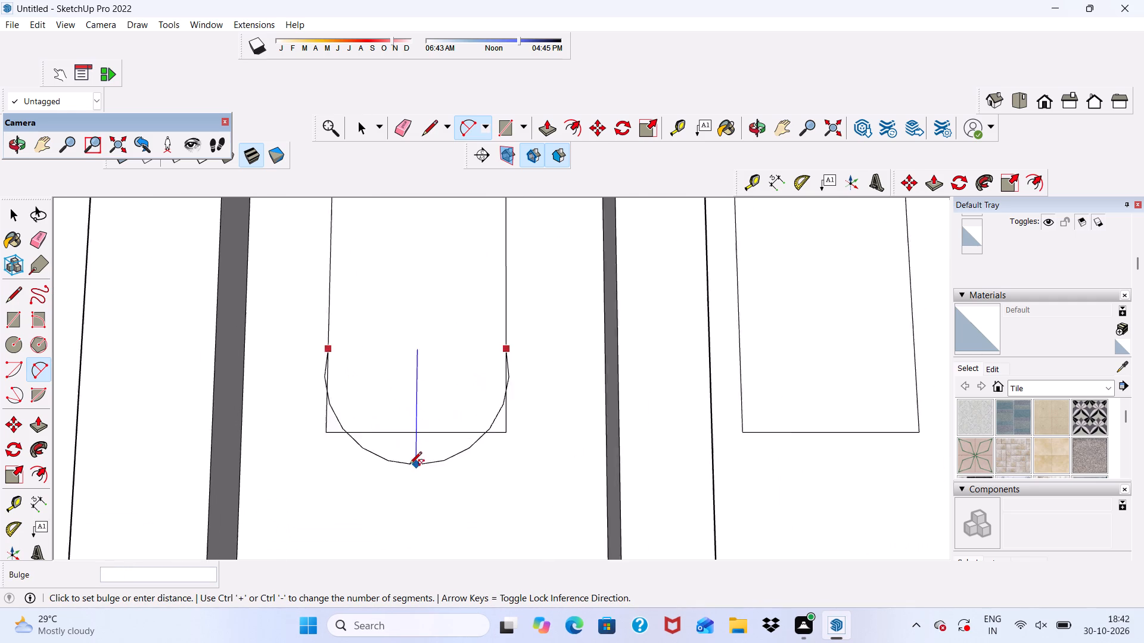
scroll(418, 417, "up", 4)
left_click(414, 433)
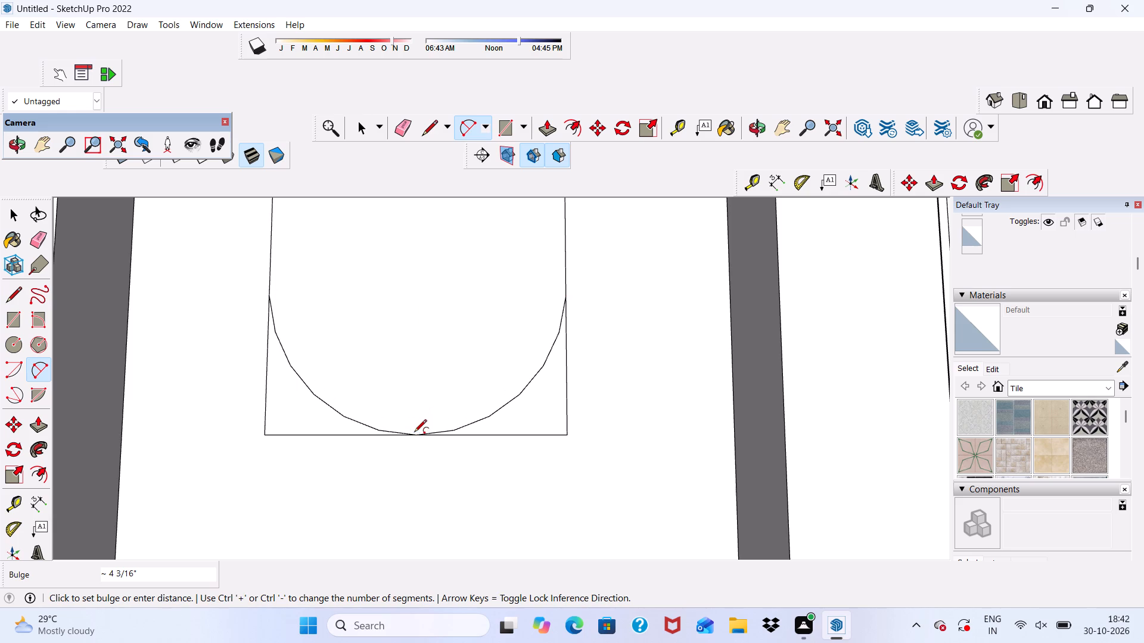
Draw a downward half-circle arc between the side edges of the lower right door panel, meeting its bottom edge.
scroll(335, 399, "down", 17)
scroll(526, 374, "up", 1)
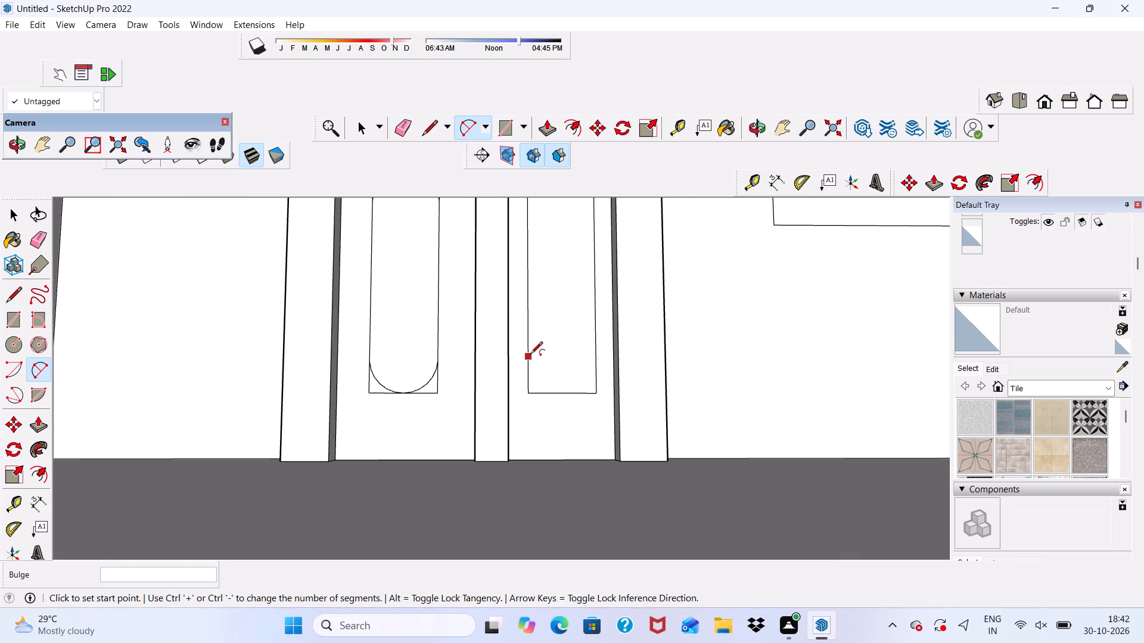
left_click(530, 359)
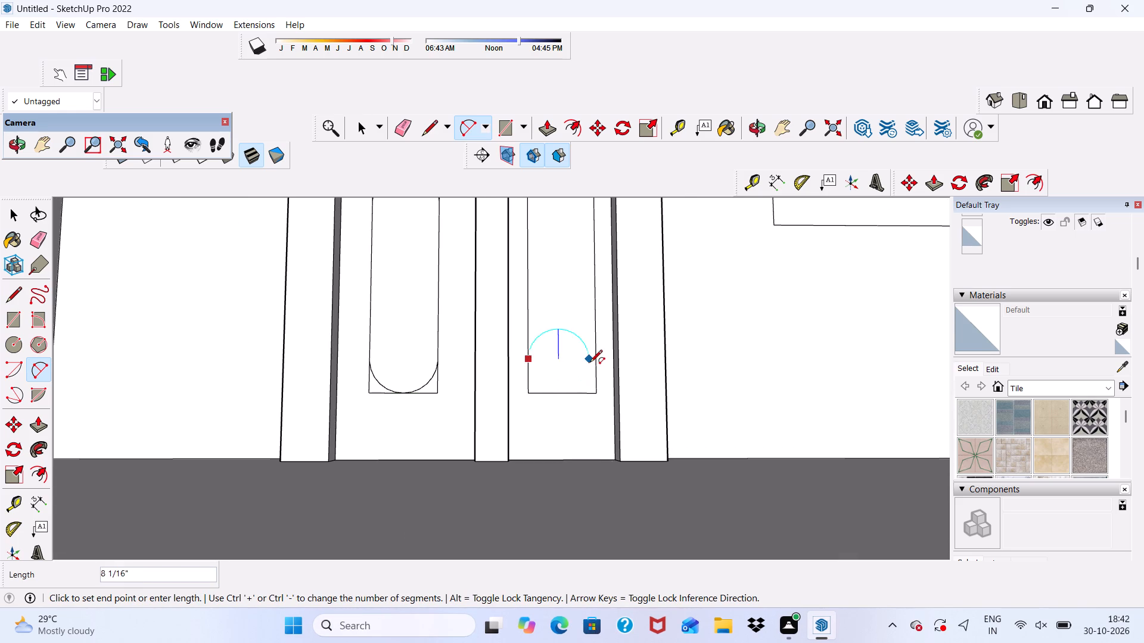
left_click(592, 358)
scroll(559, 418, "up", 6)
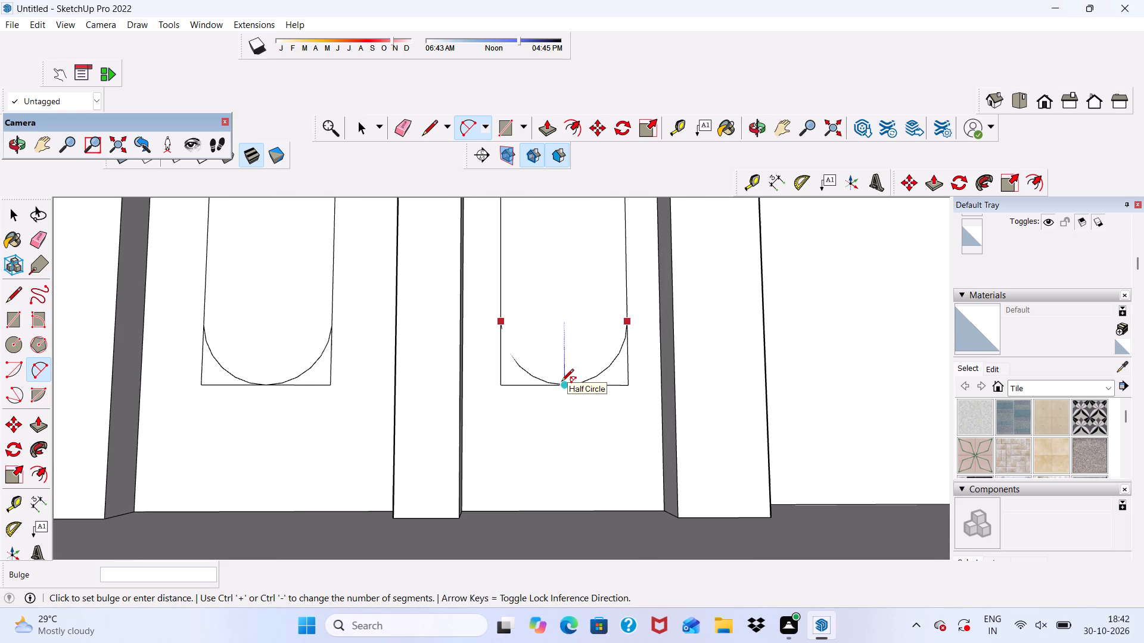
left_click(562, 381)
Draw an upward arc spanning 9" between the side edges of the lower right door panel, meeting its top edge.
scroll(537, 371, "down", 10)
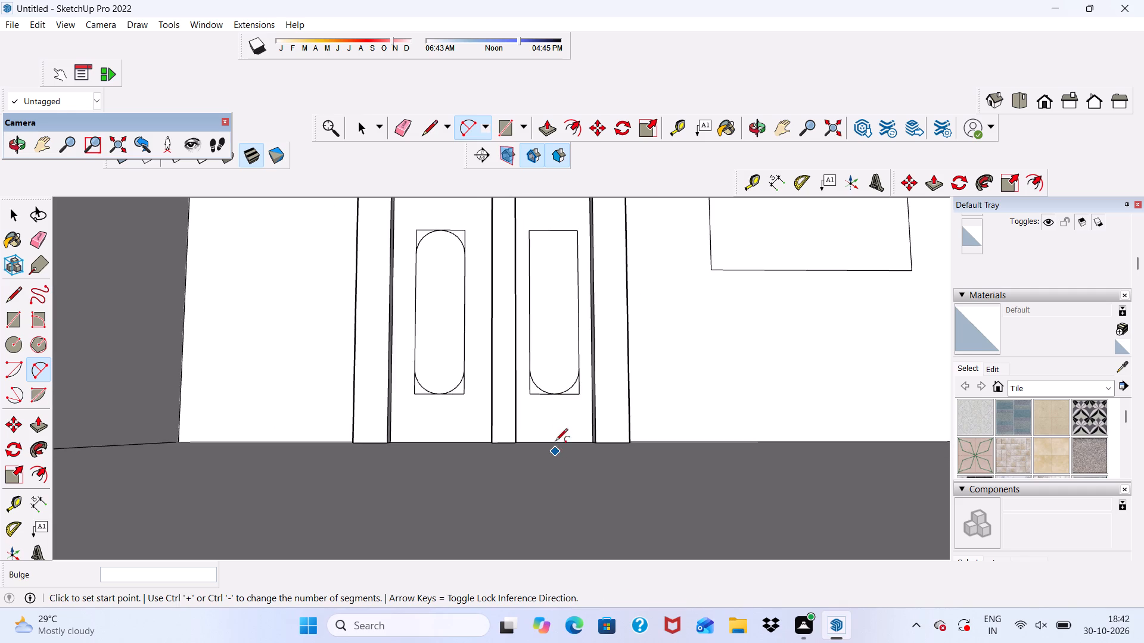
scroll(555, 442, "down", 6)
scroll(545, 370, "up", 1)
scroll(543, 304, "up", 5)
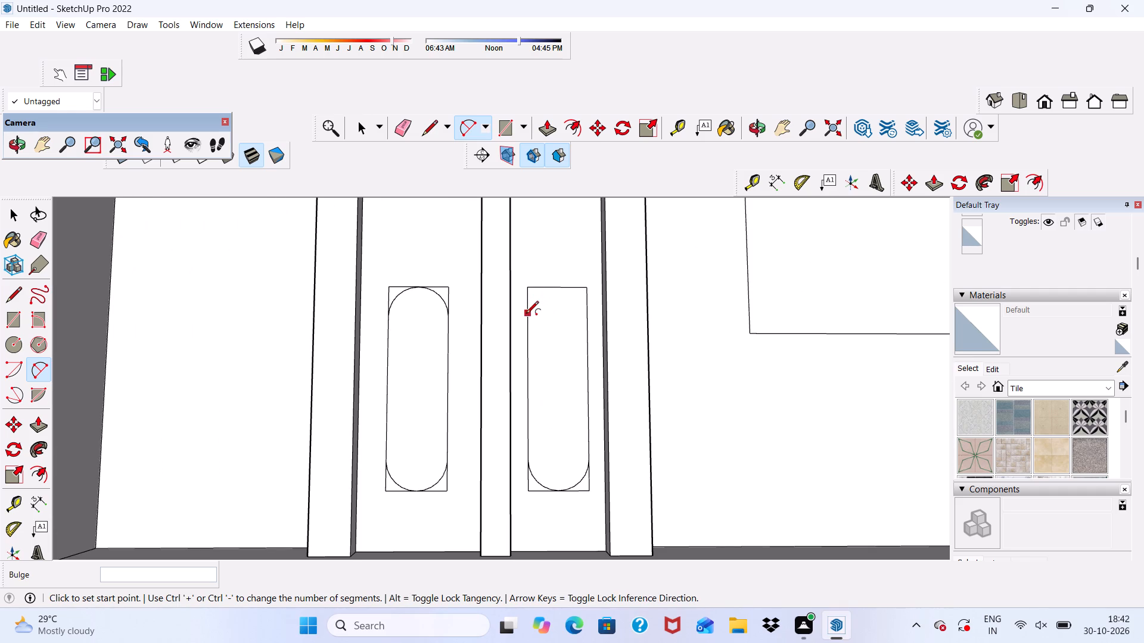
left_click(526, 314)
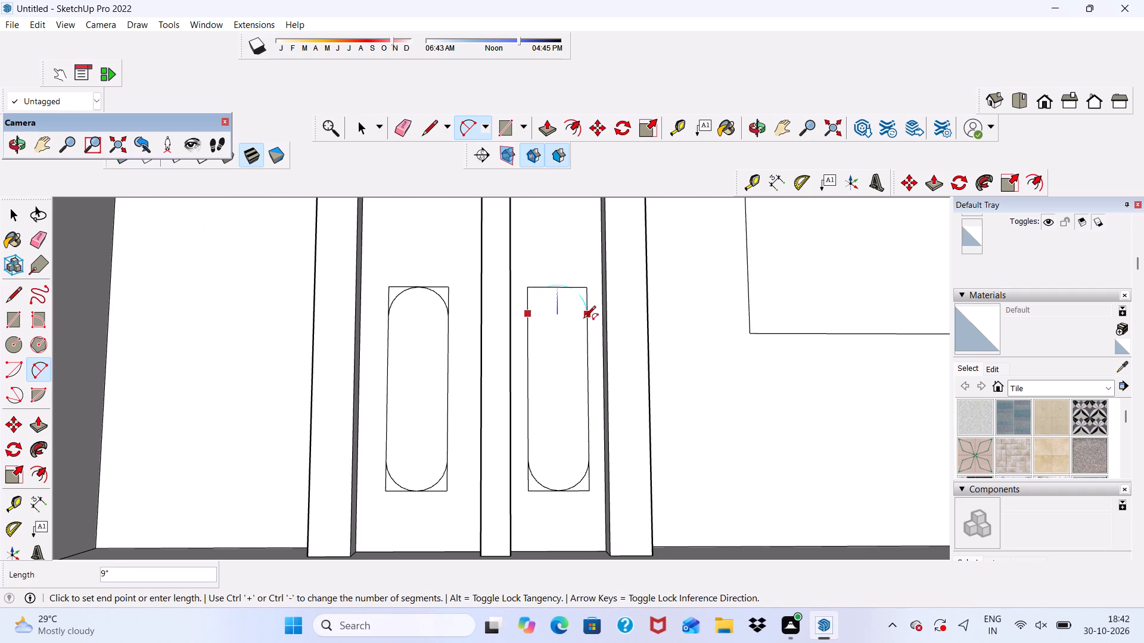
left_click(585, 320)
scroll(586, 308, "up", 8)
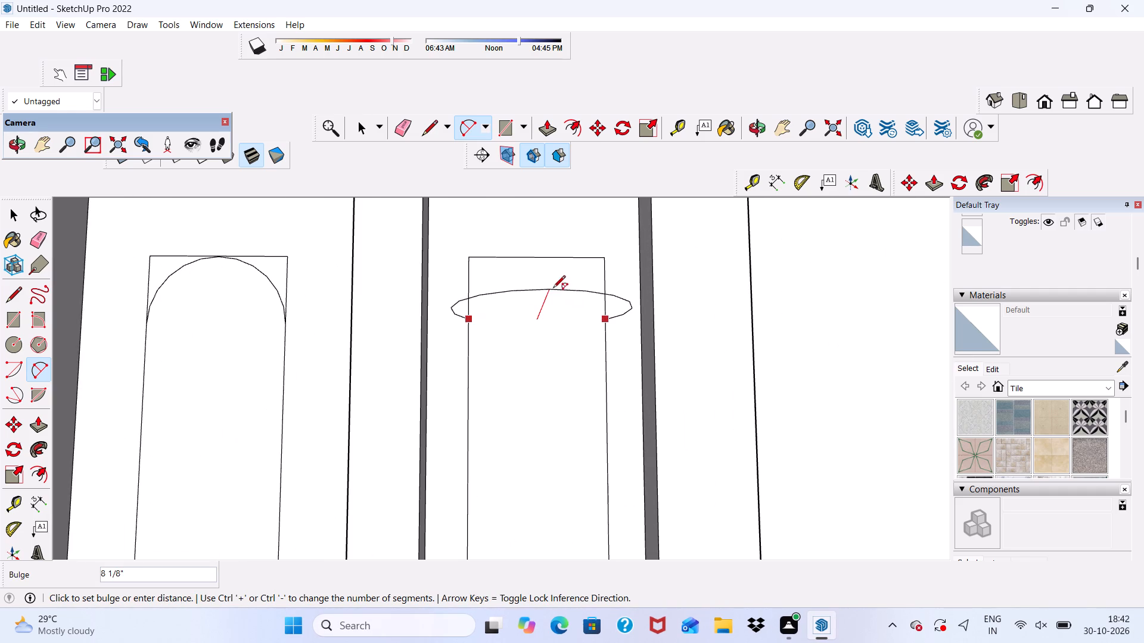
scroll(545, 267, "down", 1)
middle_click_drag(545, 267, 554, 195)
scroll(554, 228, "up", 2)
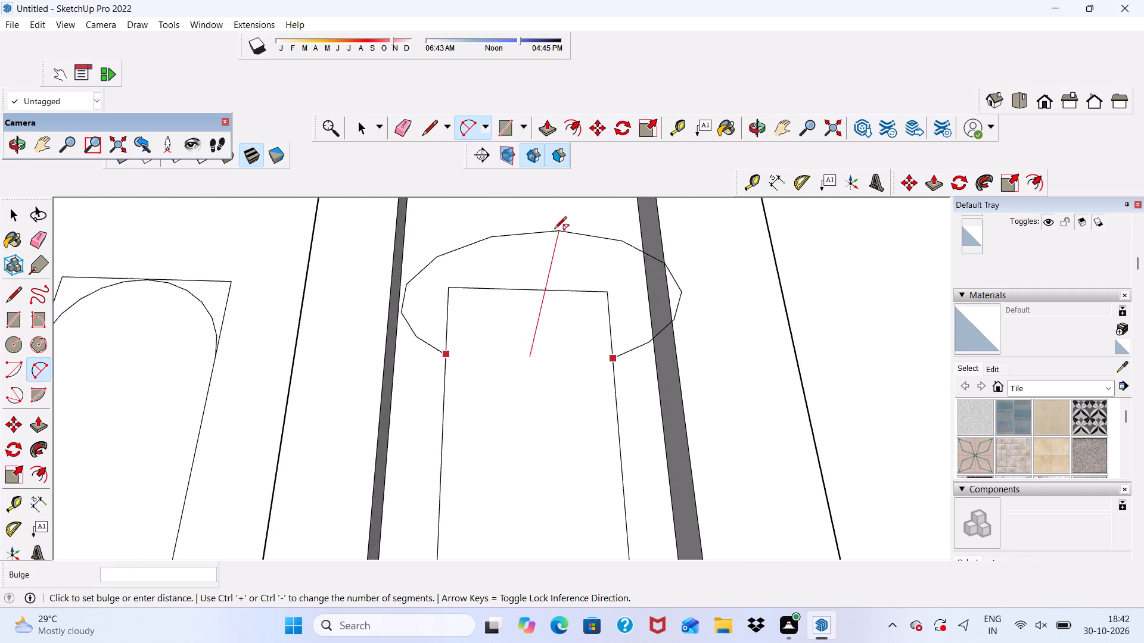
scroll(554, 230, "up", 2)
scroll(520, 301, "up", 1)
left_click(522, 291)
Switch to the standard front view of the building.
scroll(519, 281, "down", 4)
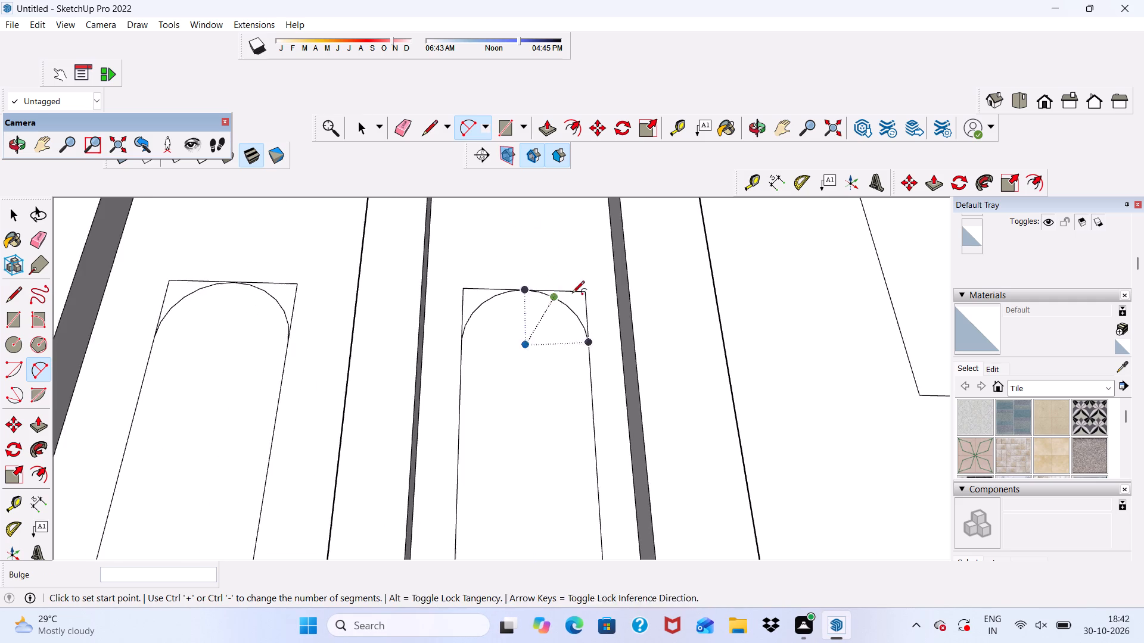
scroll(572, 294, "down", 7)
scroll(516, 370, "down", 6)
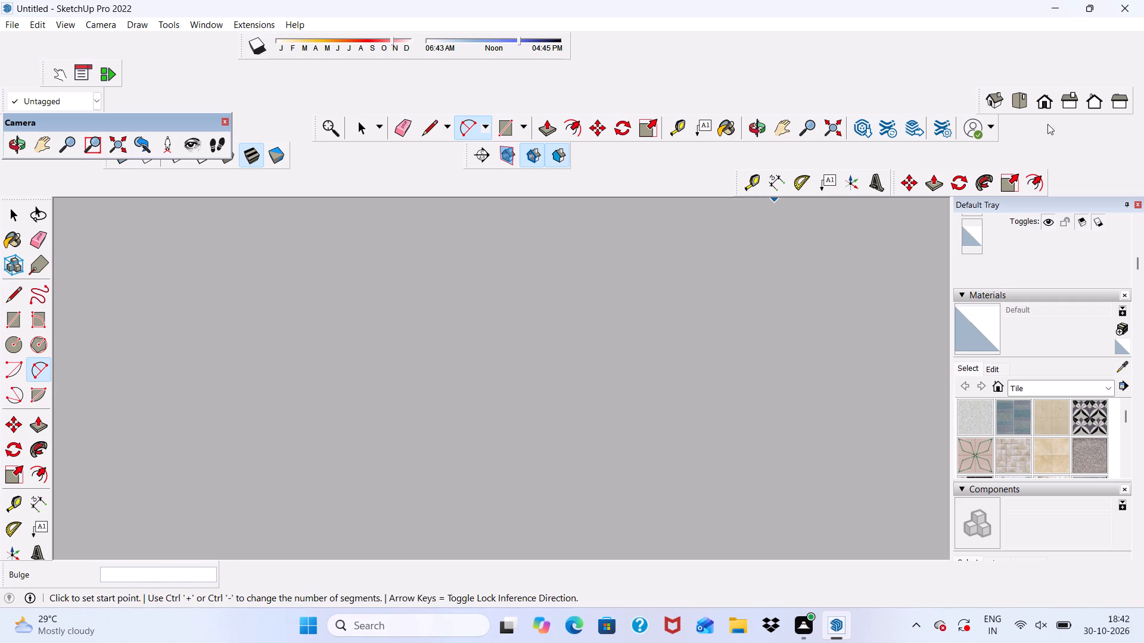
left_click(1047, 96)
scroll(779, 290, "down", 18)
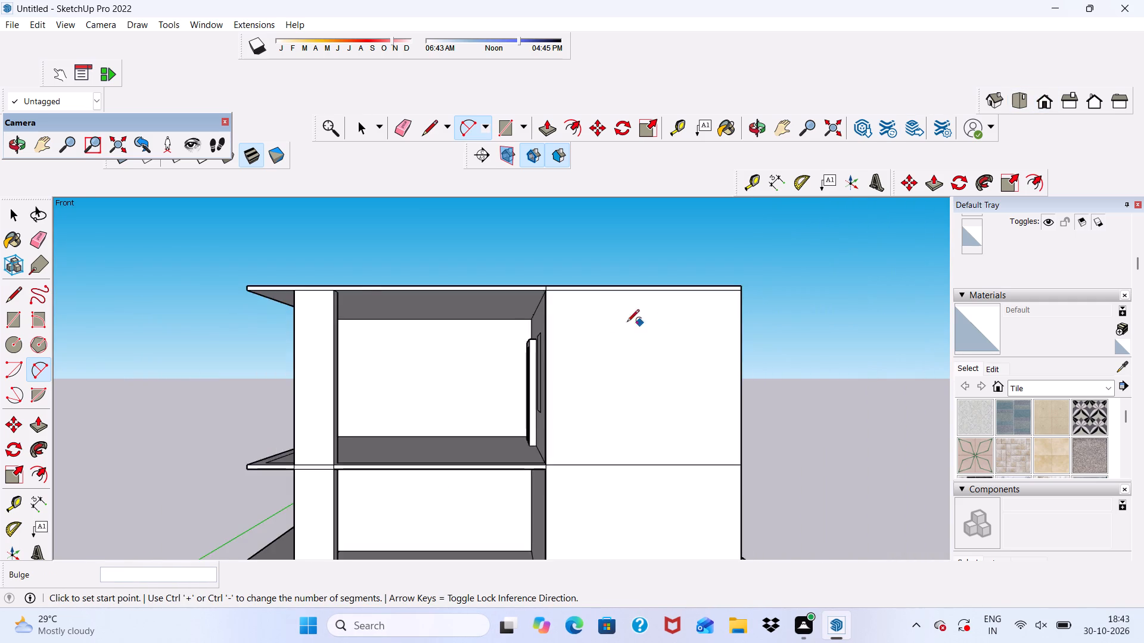
Draw an upward arc with a bulge of about 3 3/8" across the upper right door panel, meeting its top edge.
scroll(627, 323, "down", 3)
scroll(527, 448, "up", 5)
scroll(524, 435, "down", 3)
middle_click_drag(524, 435, 829, 439)
scroll(572, 353, "up", 4)
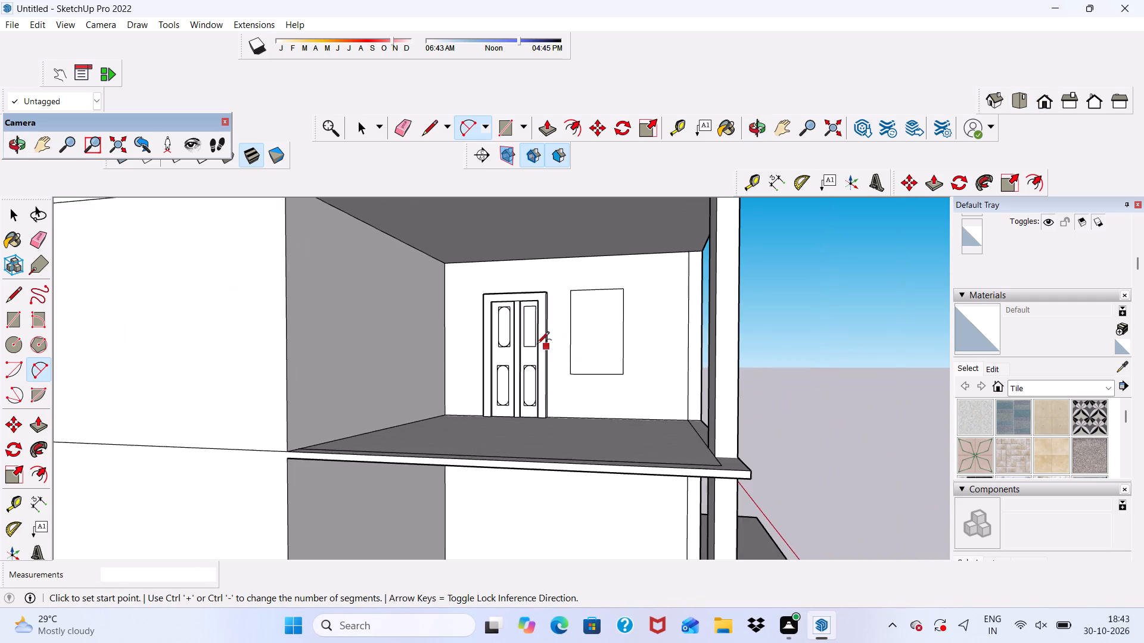
scroll(525, 326, "up", 14)
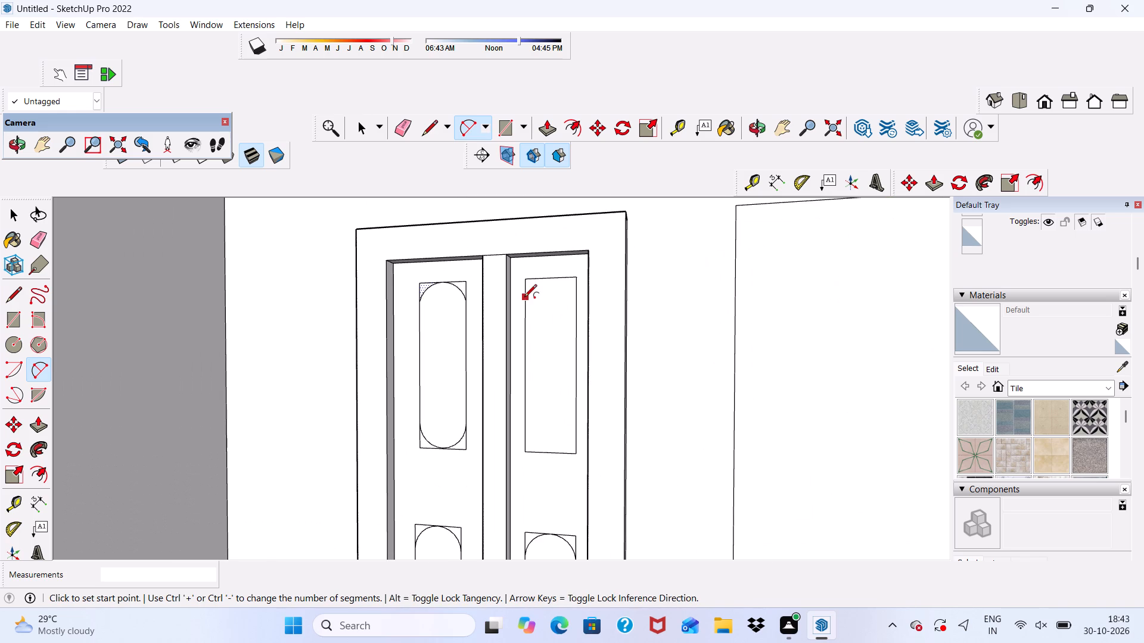
left_click(525, 298)
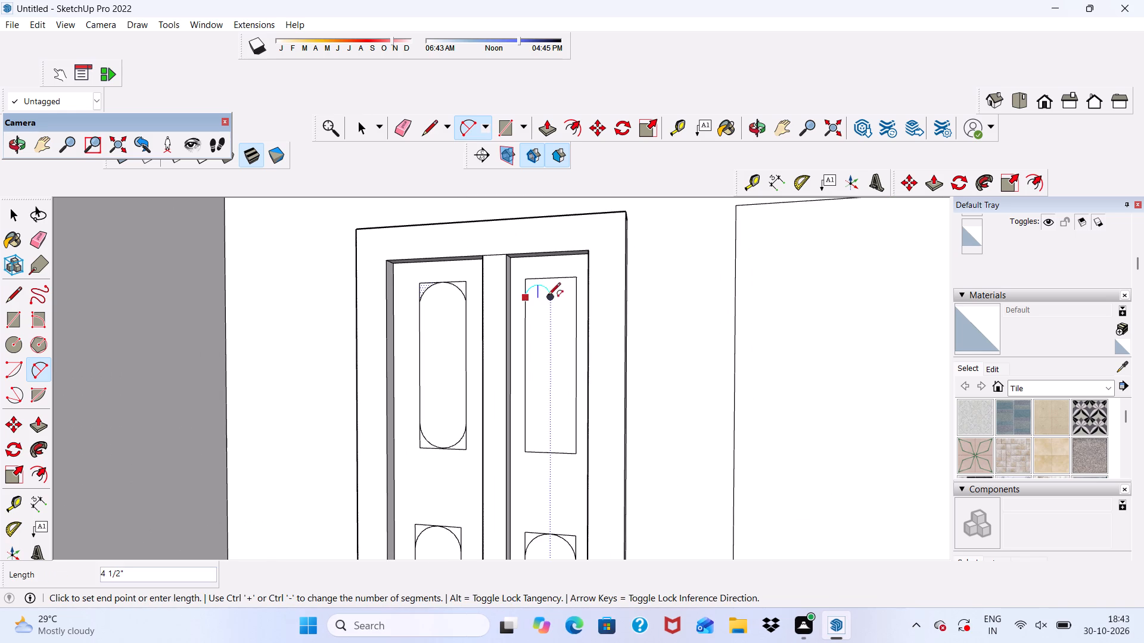
left_click(576, 296)
scroll(563, 303, "up", 5)
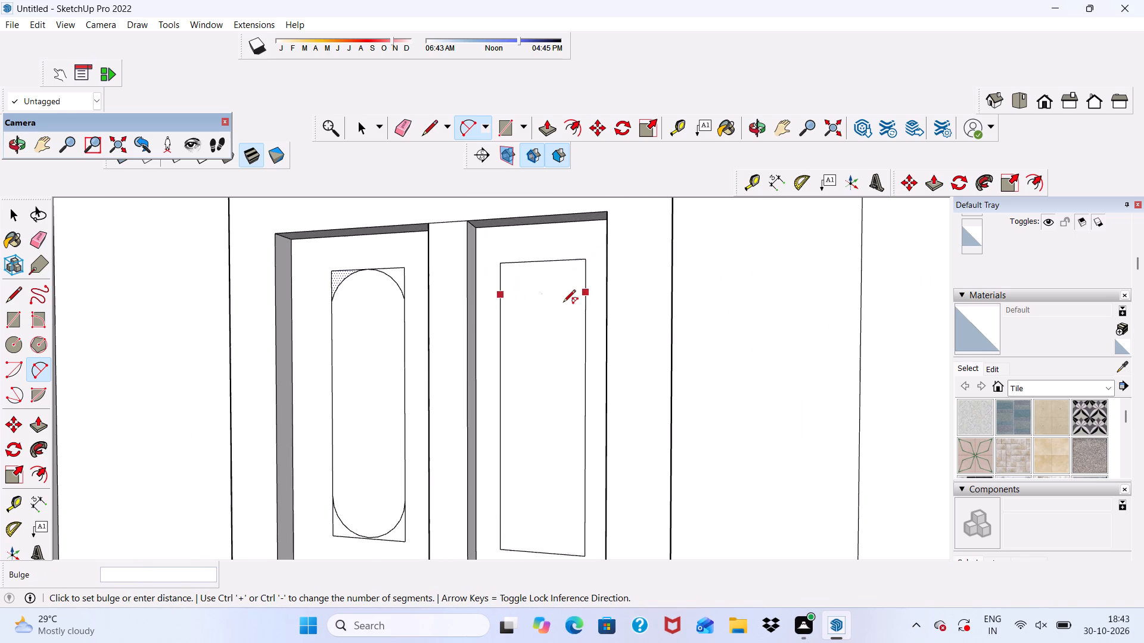
scroll(557, 269, "up", 2)
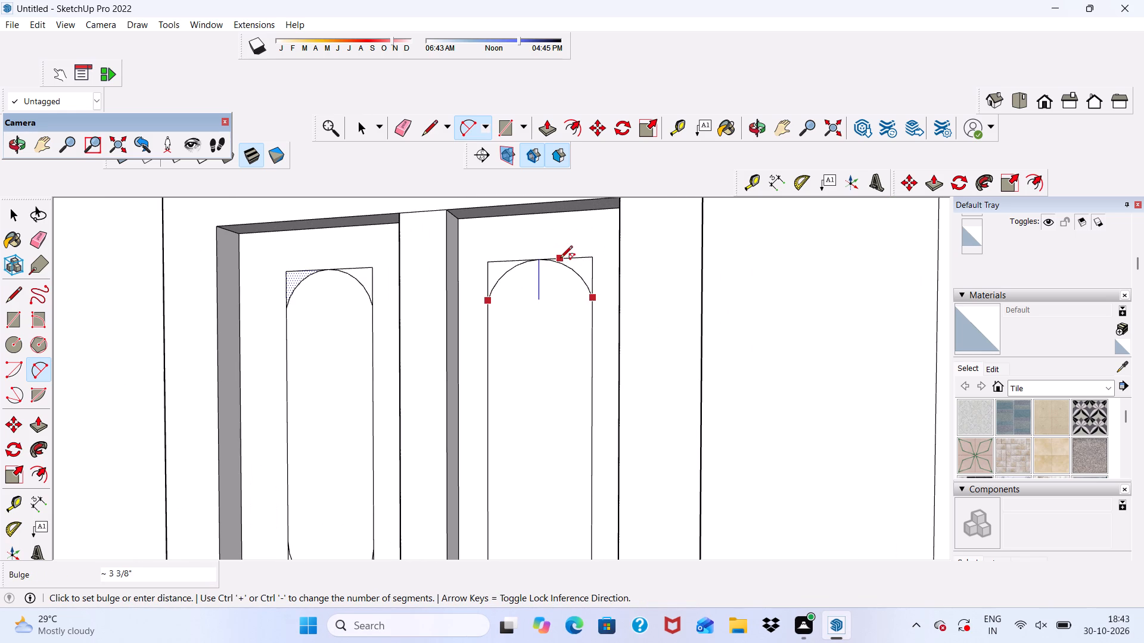
left_click(560, 259)
Draw a downward arc between the side edges of the upper right door panel, meeting its bottom edge.
scroll(560, 259, "down", 8)
scroll(526, 427, "up", 2)
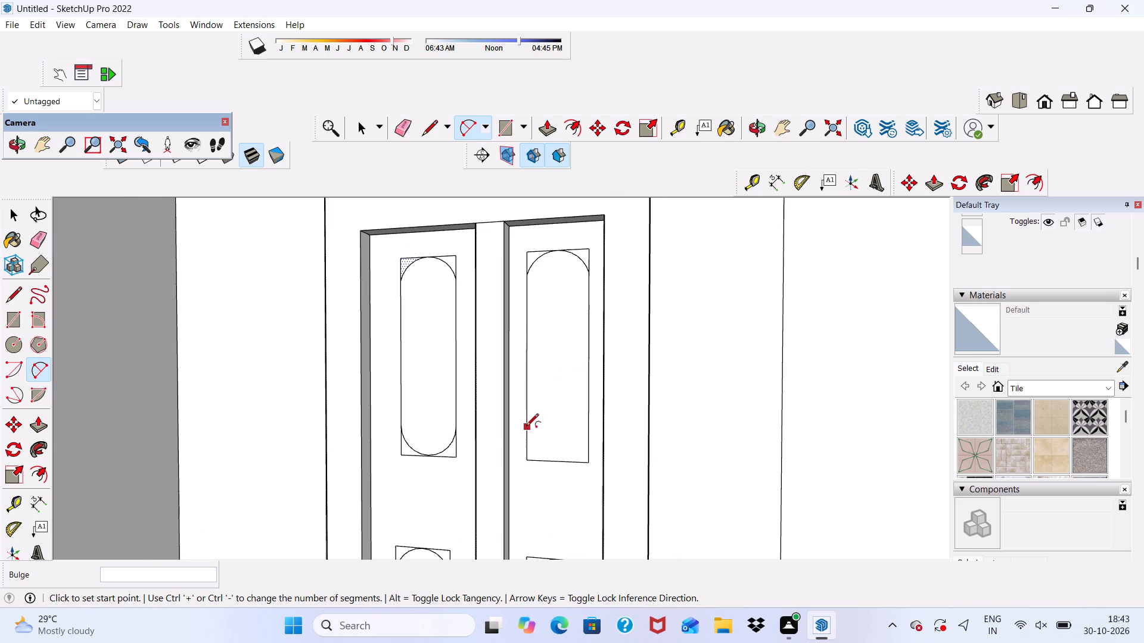
left_click(529, 435)
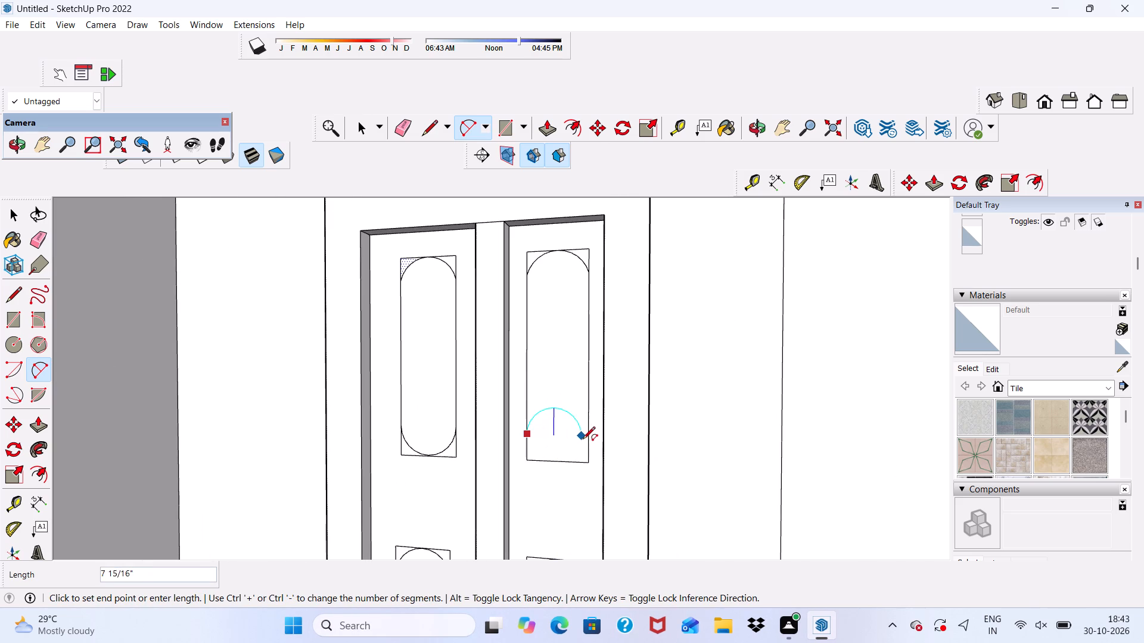
left_click(587, 441)
scroll(557, 445, "up", 3)
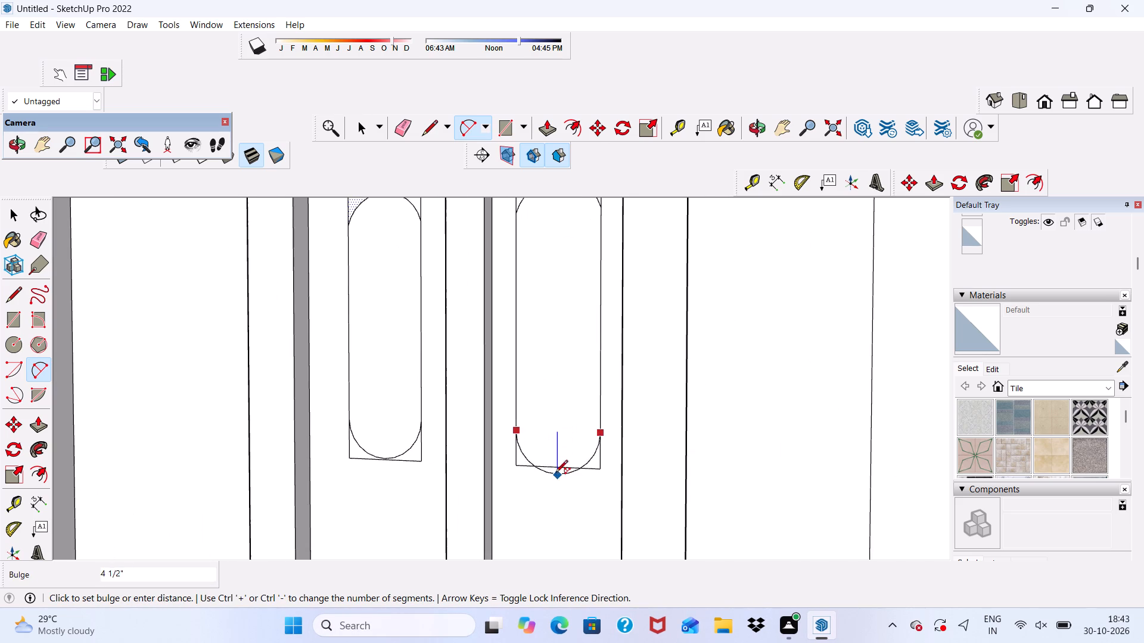
scroll(555, 472, "up", 1)
left_click(558, 466)
Erase the straight corner edges outside the top and bottom arcs of the upper right door panel.
scroll(549, 395, "down", 8)
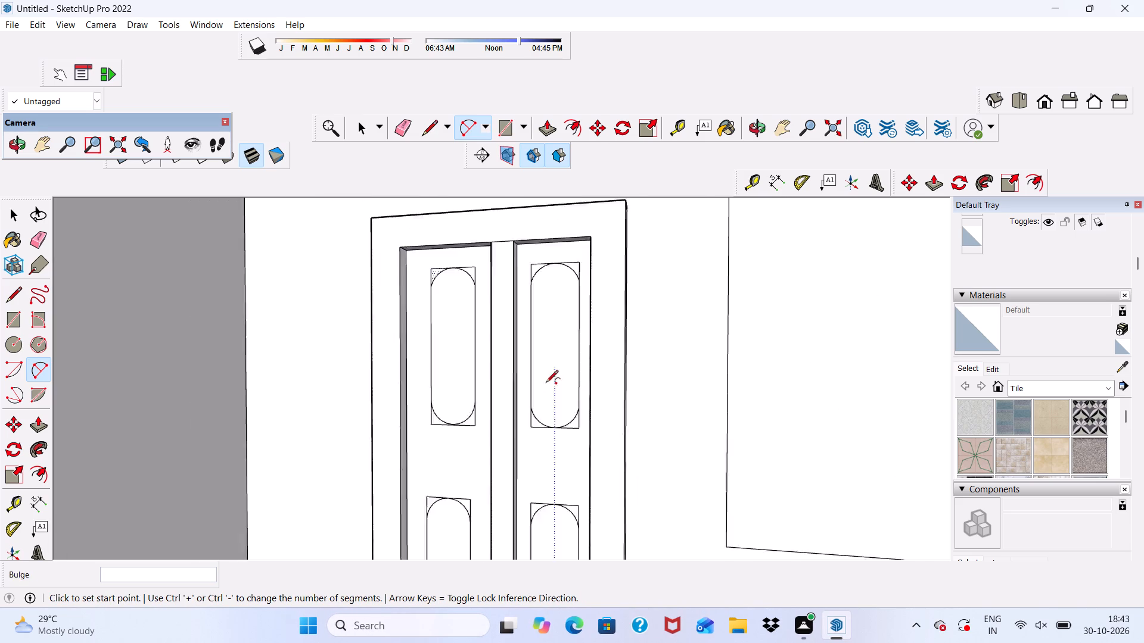
scroll(546, 383, "down", 3)
left_click(402, 121)
scroll(534, 300, "up", 4)
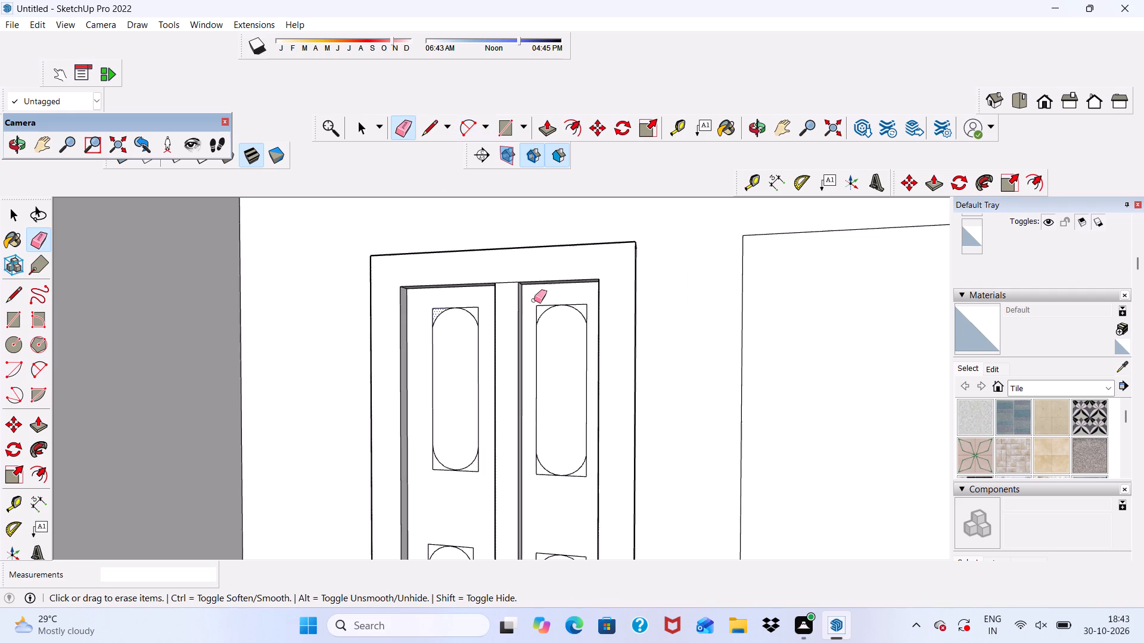
scroll(534, 300, "up", 9)
left_click_drag(542, 308, 532, 322)
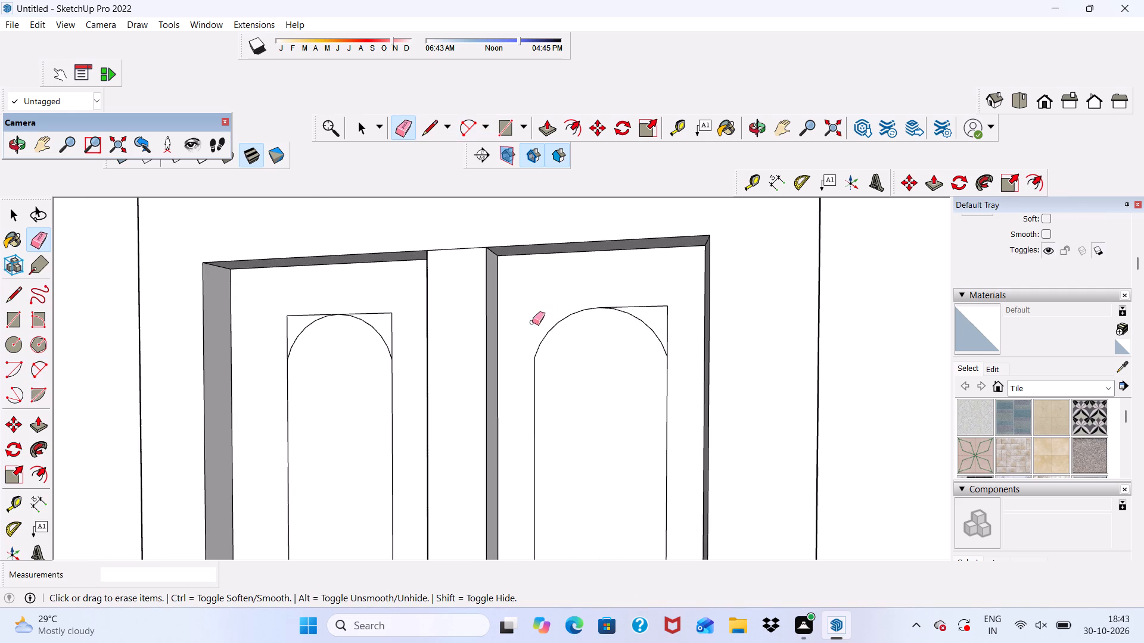
left_click_drag(632, 308, 649, 308)
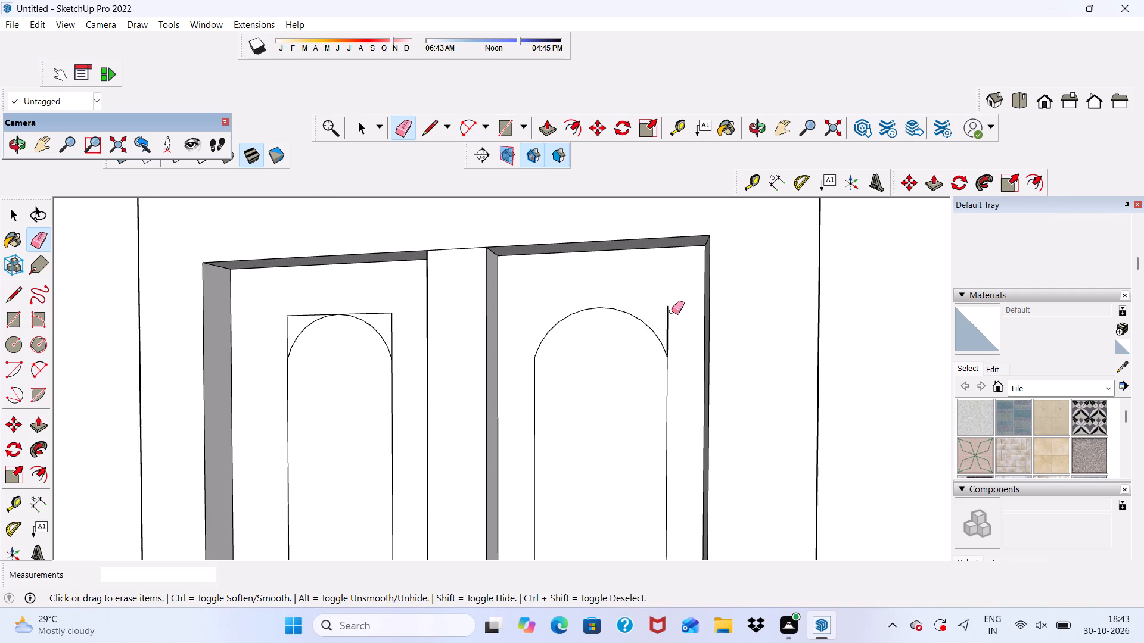
left_click_drag(672, 312, 660, 321)
scroll(632, 213, "down", 11)
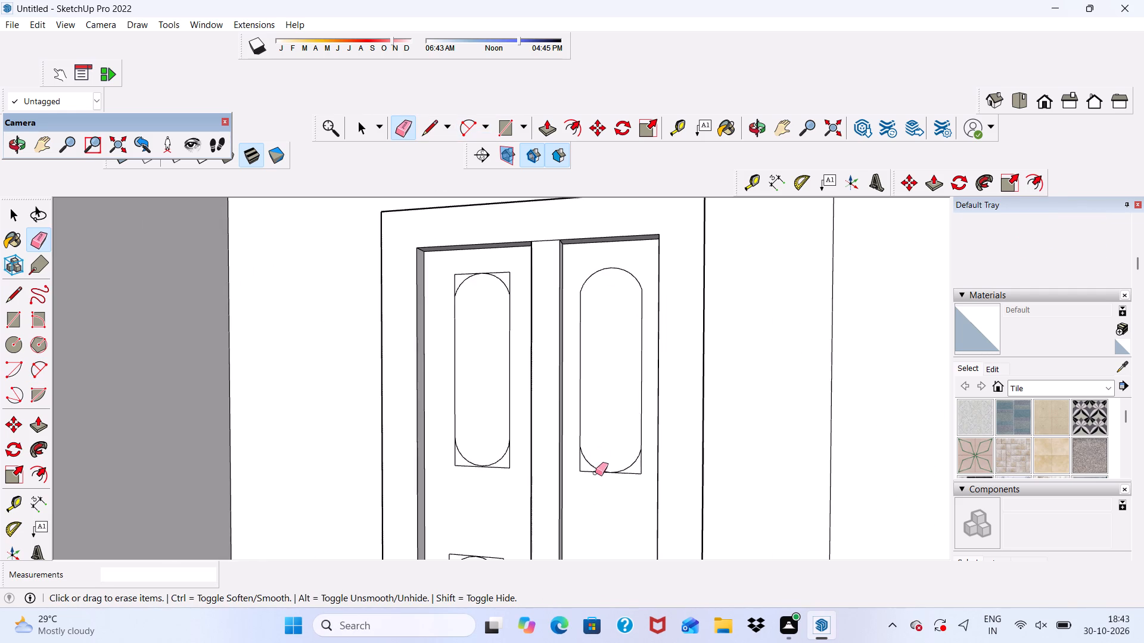
scroll(595, 473, "up", 5)
left_click_drag(570, 448, 576, 467)
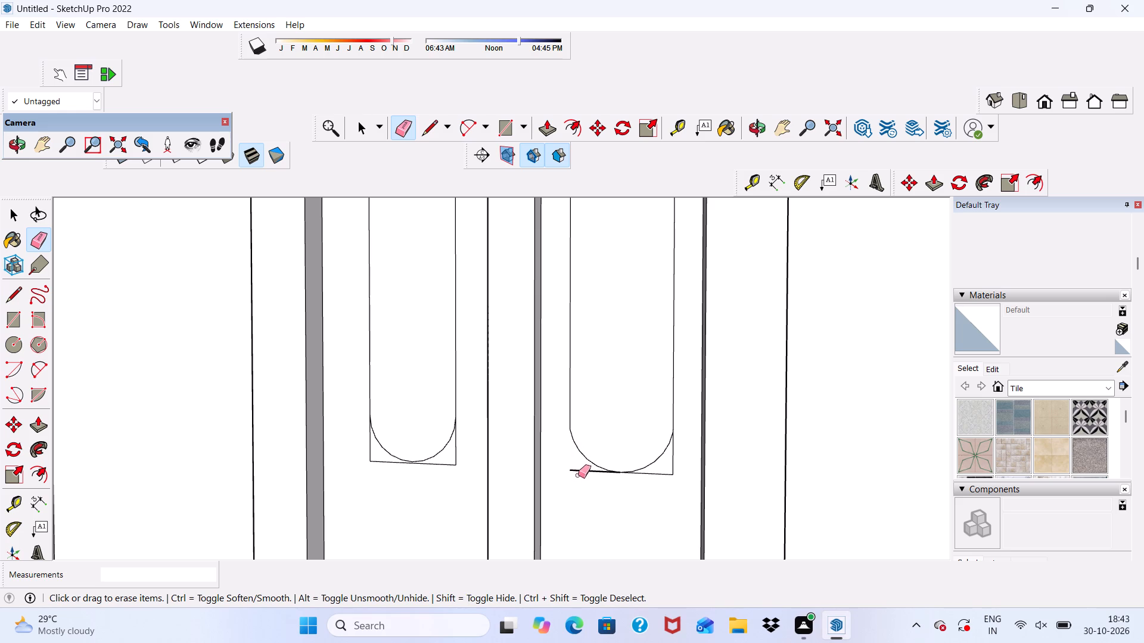
left_click_drag(653, 470, 660, 480)
left_click_drag(668, 461, 676, 458)
scroll(601, 475, "up", 2)
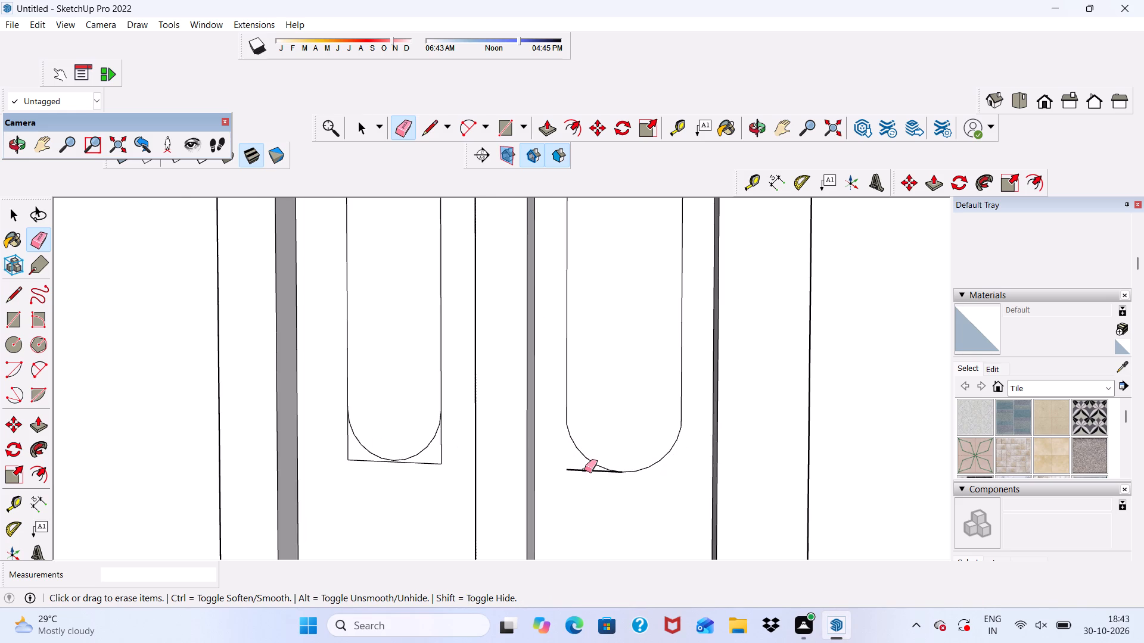
left_click(585, 470)
Erase the straight corner edges outside the top and bottom arcs of the lower right door panel.
scroll(558, 371, "down", 6)
scroll(590, 330, "down", 11)
scroll(586, 480, "up", 5)
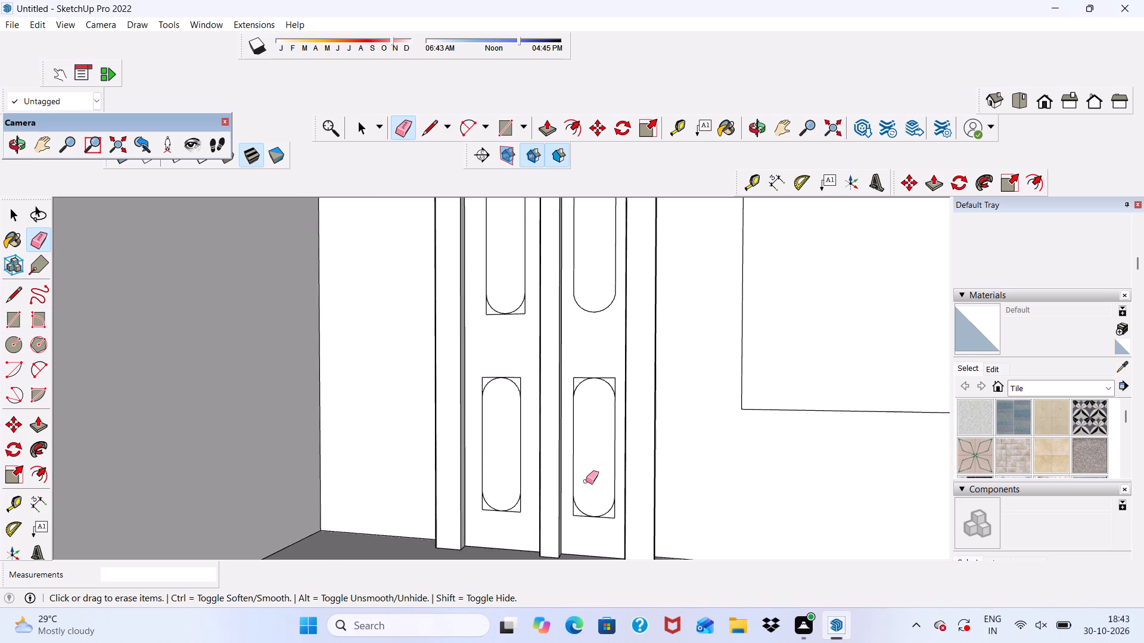
scroll(597, 367, "up", 10)
left_click_drag(624, 391, 627, 405)
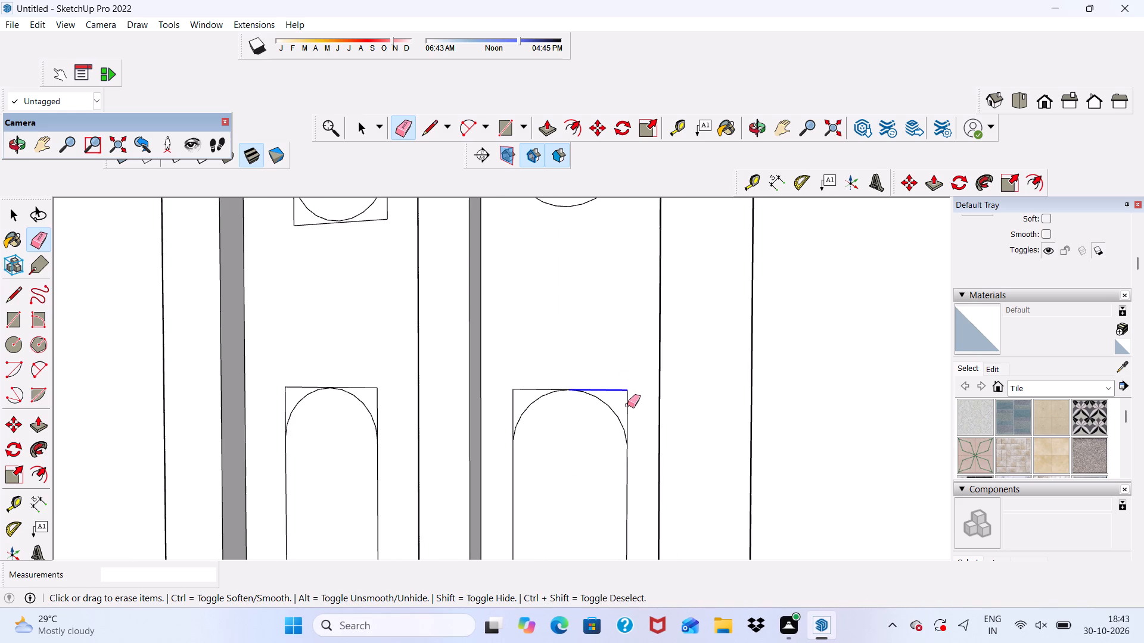
left_click_drag(627, 405, 628, 407)
scroll(552, 394, "up", 2)
left_click_drag(534, 387, 508, 398)
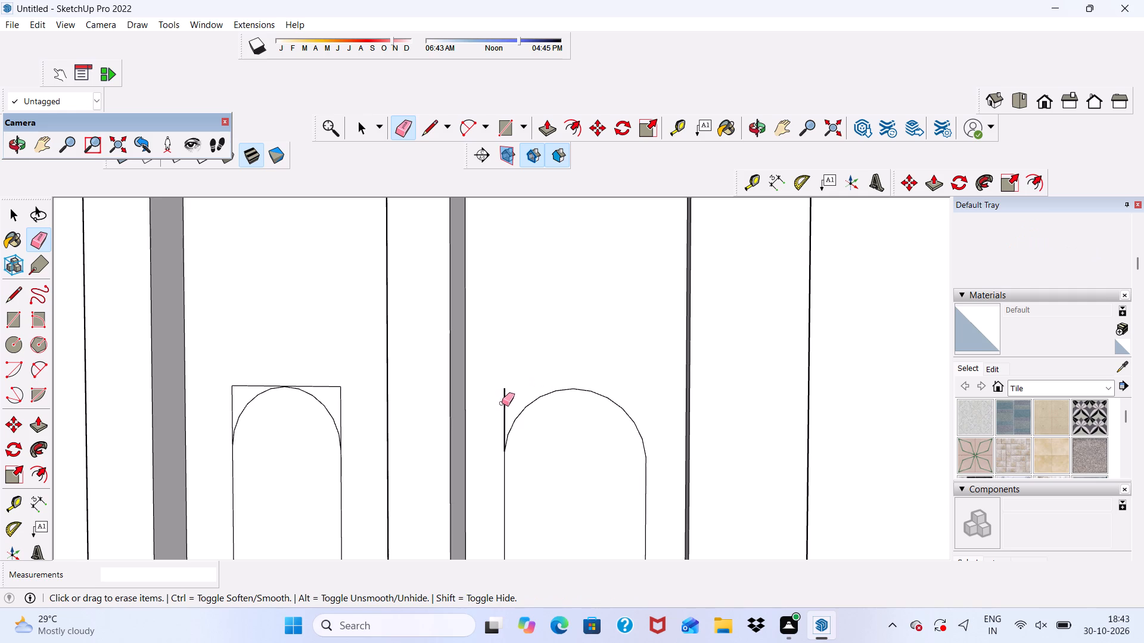
left_click_drag(502, 403, 508, 400)
scroll(511, 327, "down", 6)
scroll(588, 215, "down", 10)
scroll(548, 475, "up", 10)
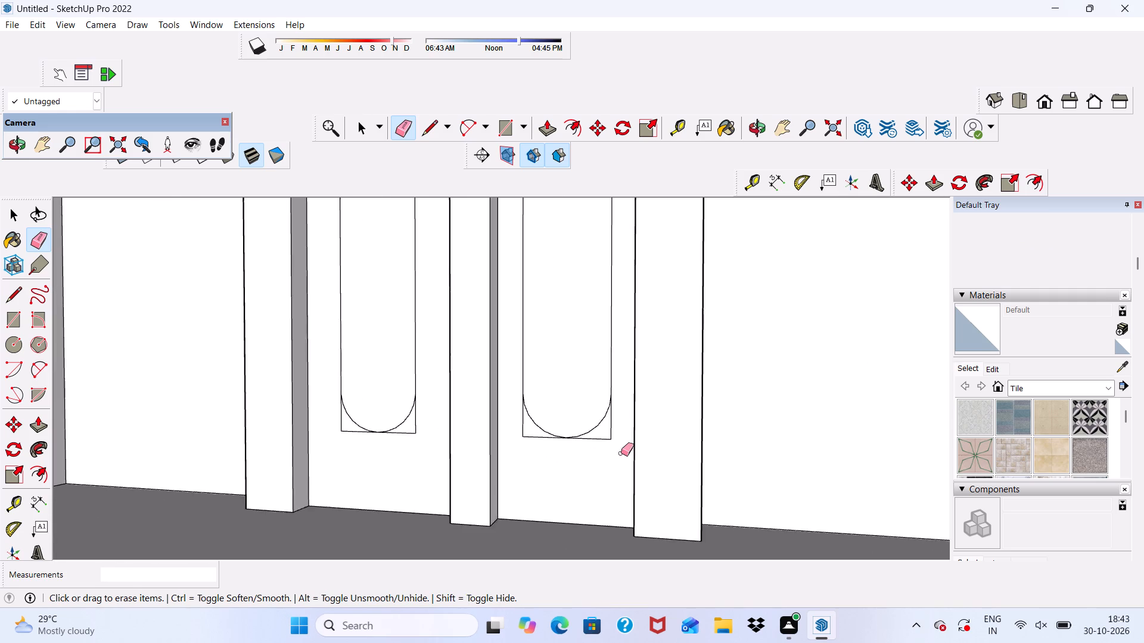
scroll(621, 453, "up", 8)
left_click_drag(599, 393, 580, 426)
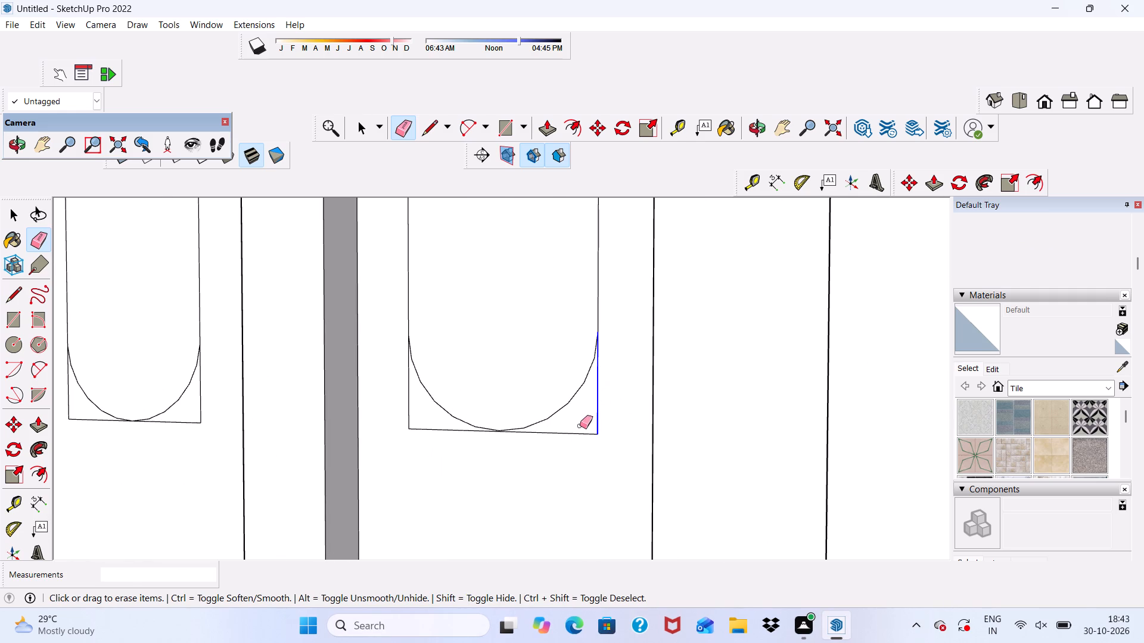
left_click_drag(580, 426, 573, 445)
left_click_drag(405, 400, 422, 433)
Erase the straight corner edges outside the bottom and top arcs of the lower left door panel.
scroll(425, 408, "down", 2)
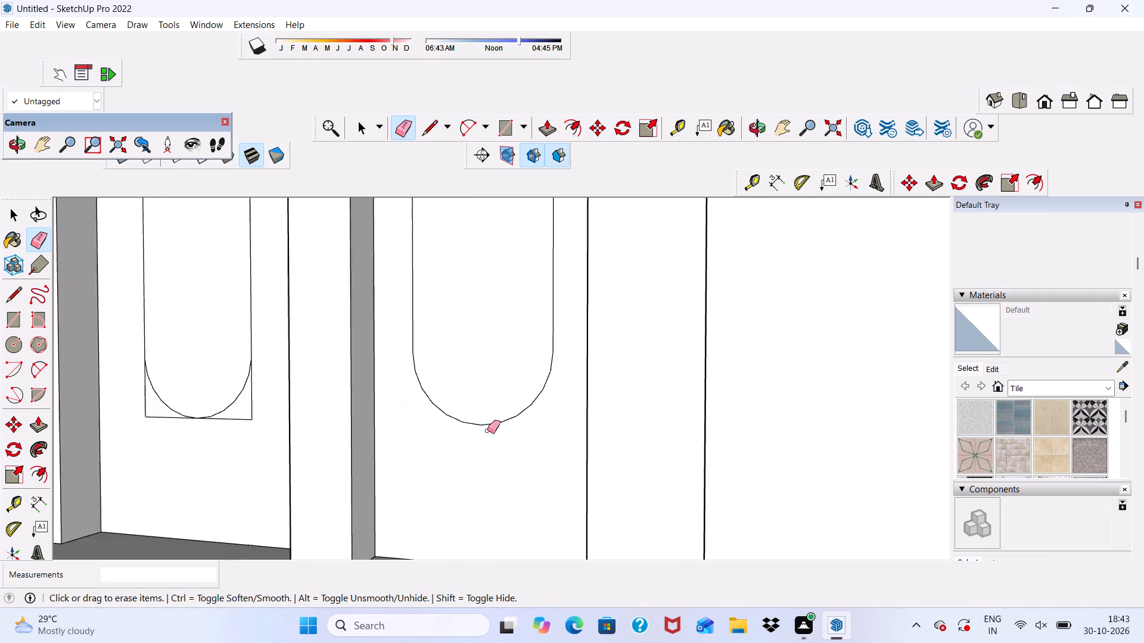
scroll(487, 430, "down", 12)
scroll(379, 362, "up", 14)
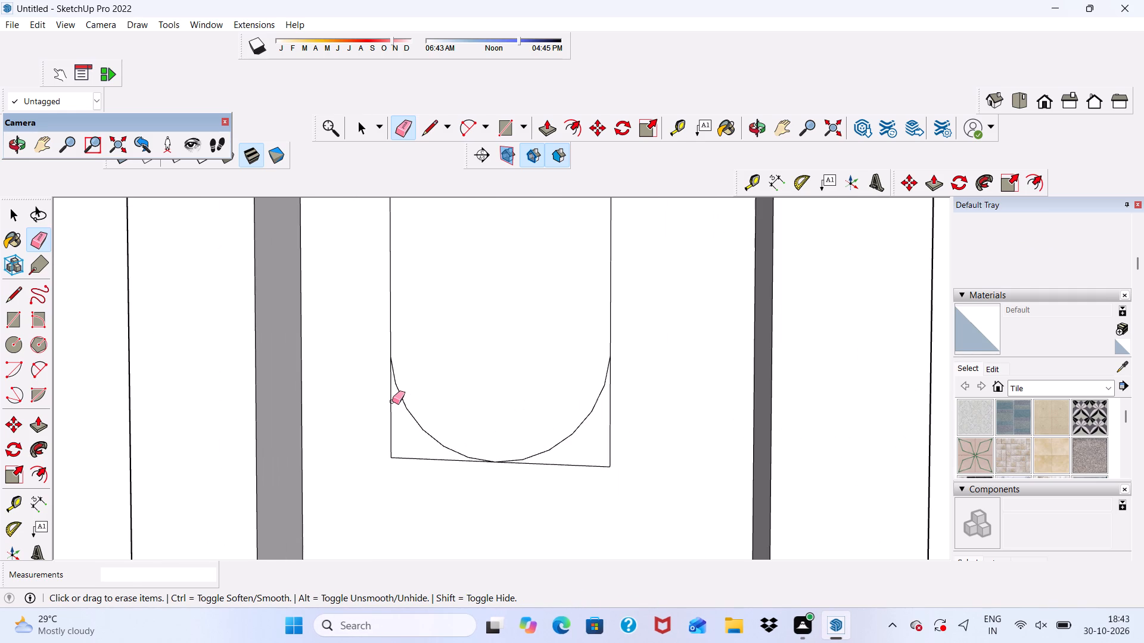
left_click_drag(392, 401, 394, 434)
left_click_drag(399, 452, 405, 461)
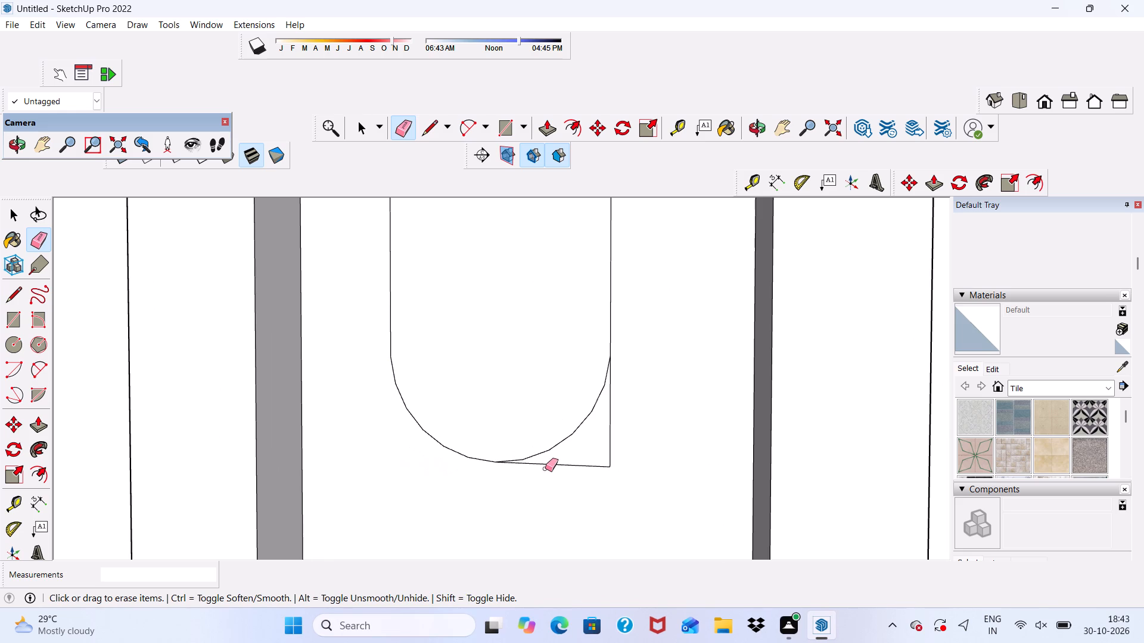
left_click_drag(545, 469, 607, 433)
left_click(609, 428)
scroll(601, 435, "down", 6)
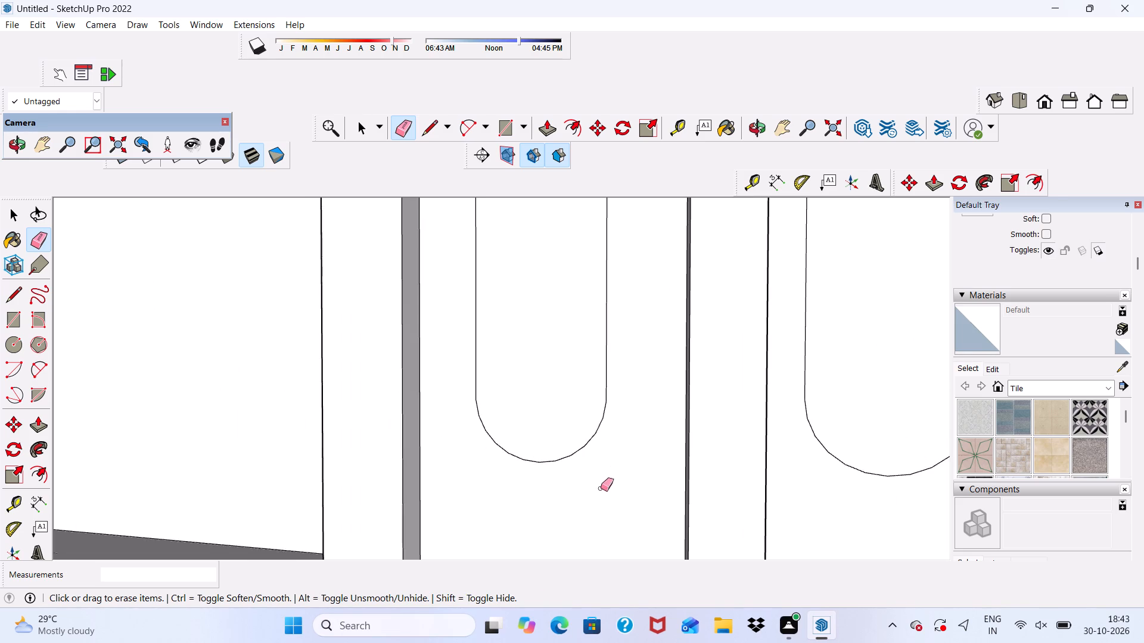
scroll(543, 476, "down", 11)
scroll(512, 317, "up", 18)
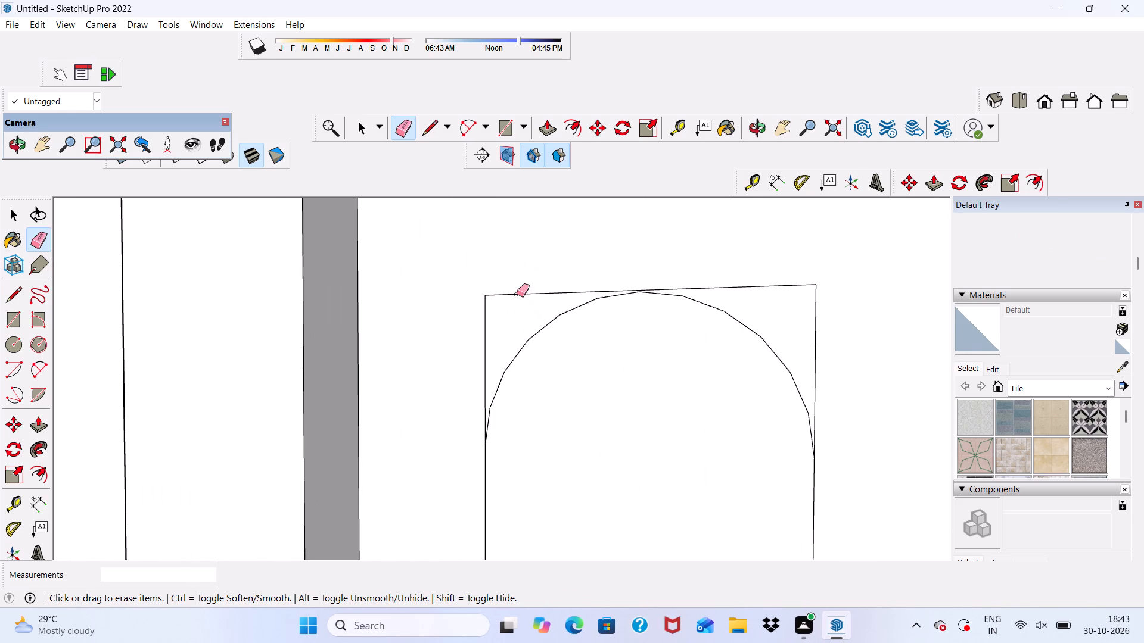
left_click_drag(517, 294, 470, 358)
left_click_drag(774, 305, 810, 336)
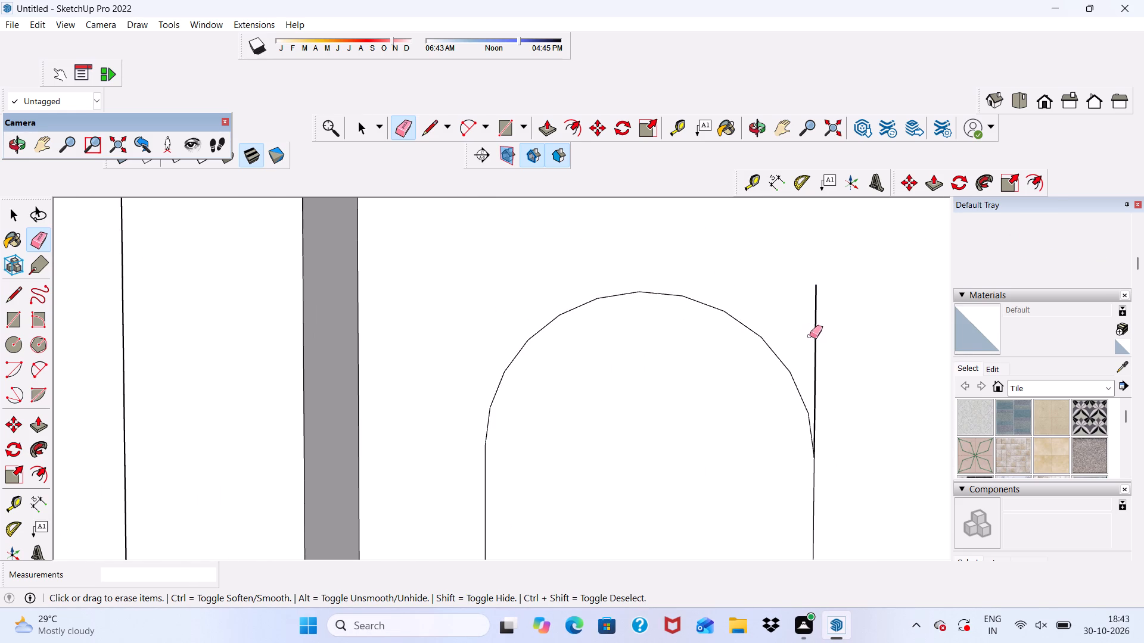
left_click_drag(810, 336, 819, 349)
Erase the straight corner edges outside the top and bottom arcs of the upper left door panel.
scroll(720, 277, "down", 20)
scroll(720, 277, "down", 4)
scroll(622, 257, "up", 3)
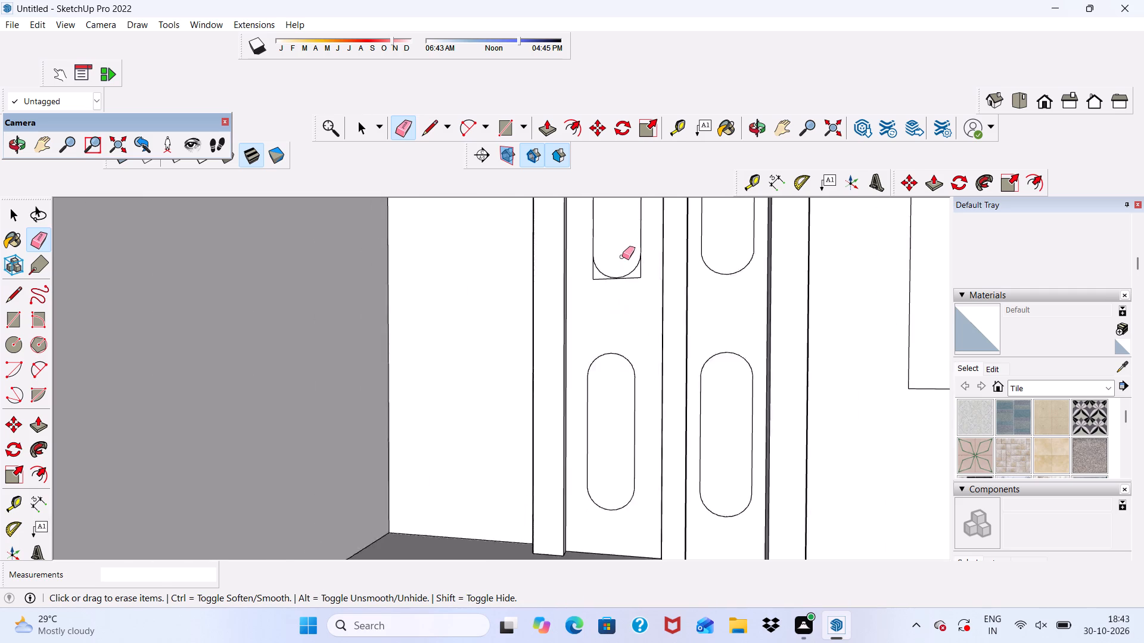
scroll(622, 257, "up", 2)
scroll(622, 257, "down", 12)
scroll(601, 261, "up", 16)
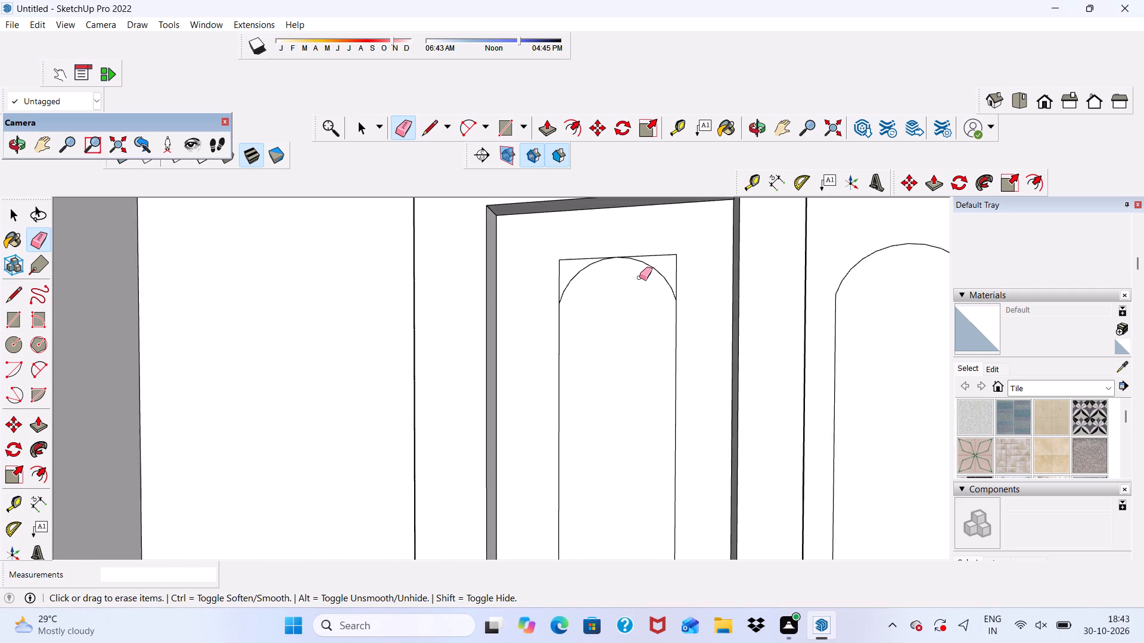
scroll(639, 277, "up", 11)
left_click_drag(660, 239, 720, 284)
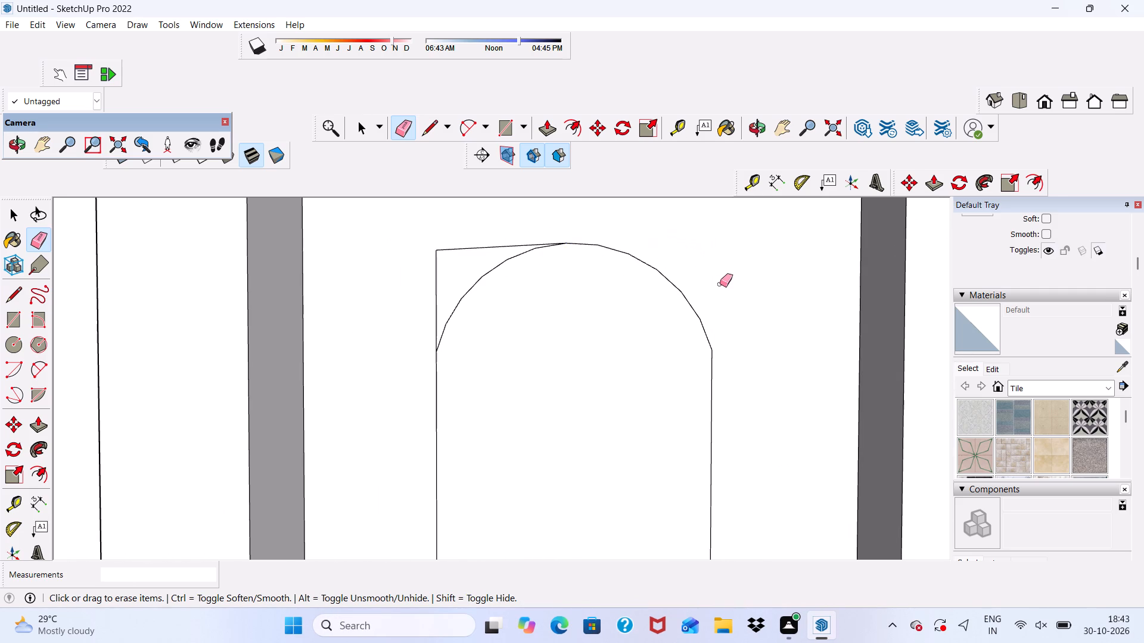
scroll(676, 255, "down", 12)
scroll(624, 246, "up", 6)
left_click_drag(575, 270, 561, 286)
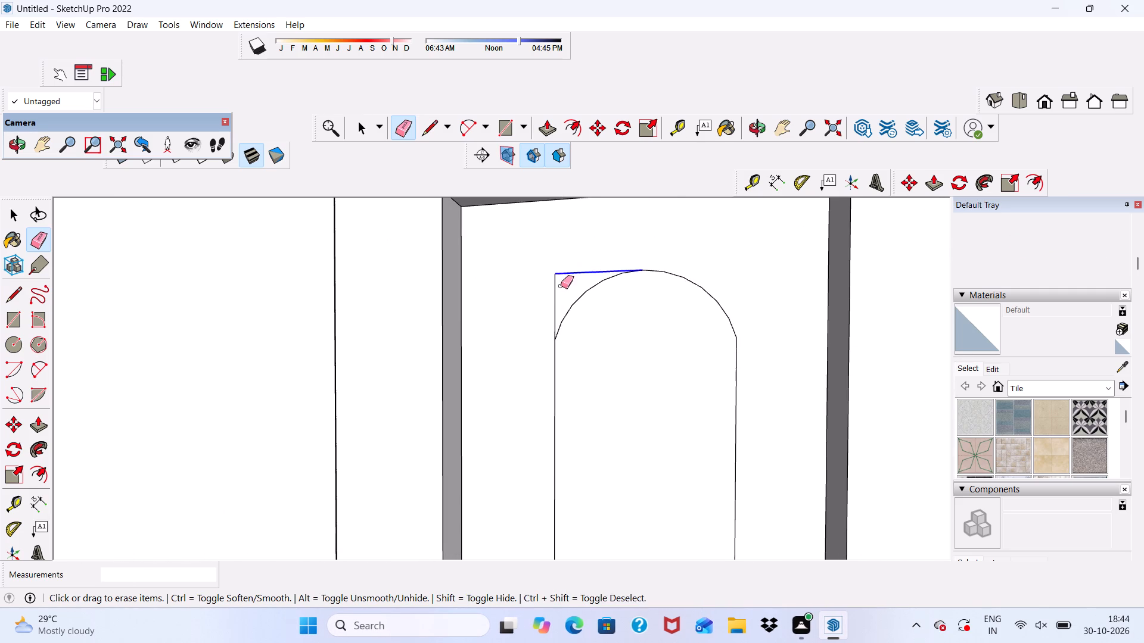
left_click_drag(561, 286, 552, 294)
scroll(555, 262, "down", 12)
scroll(644, 455, "up", 9)
left_click_drag(643, 464, 644, 466)
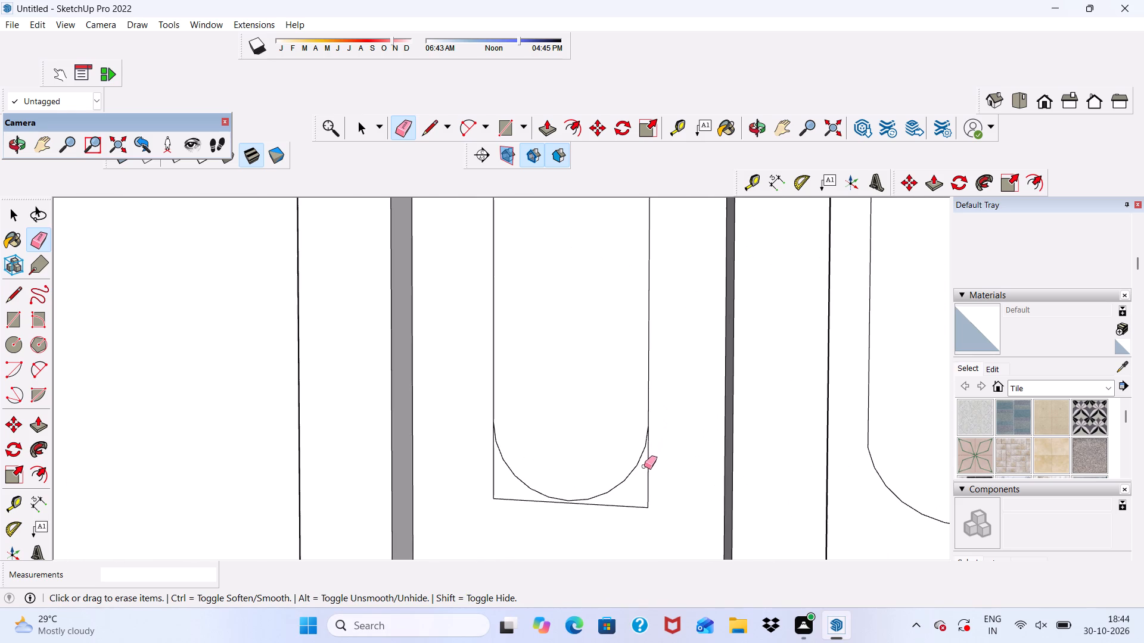
left_click_drag(644, 466, 629, 508)
left_click_drag(627, 493, 654, 490)
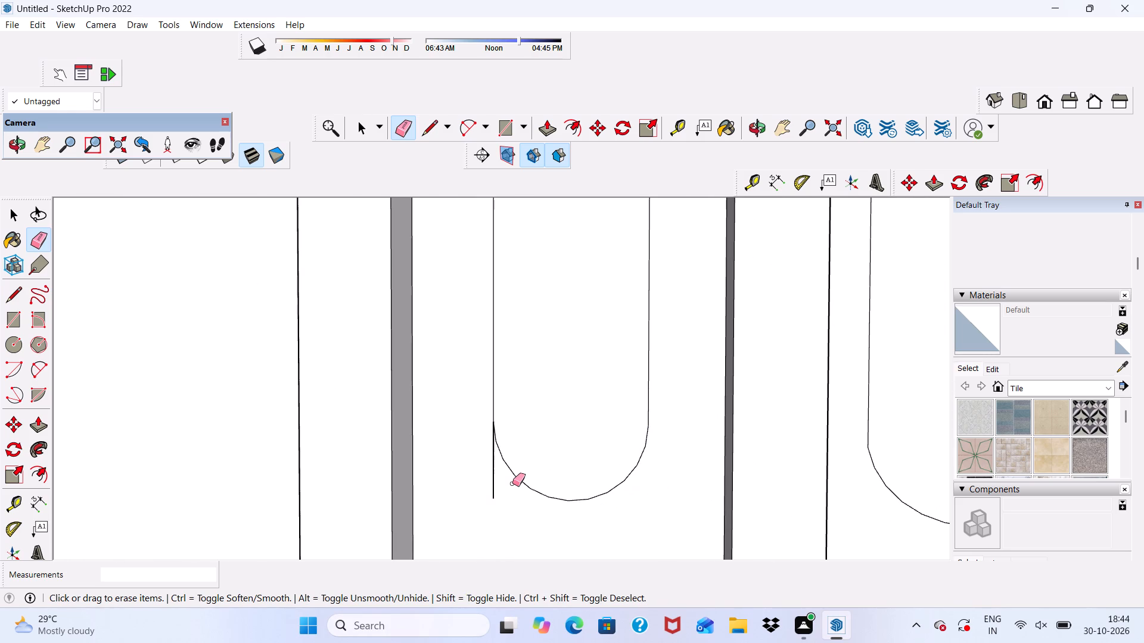
left_click_drag(505, 482, 478, 484)
scroll(517, 417, "down", 1)
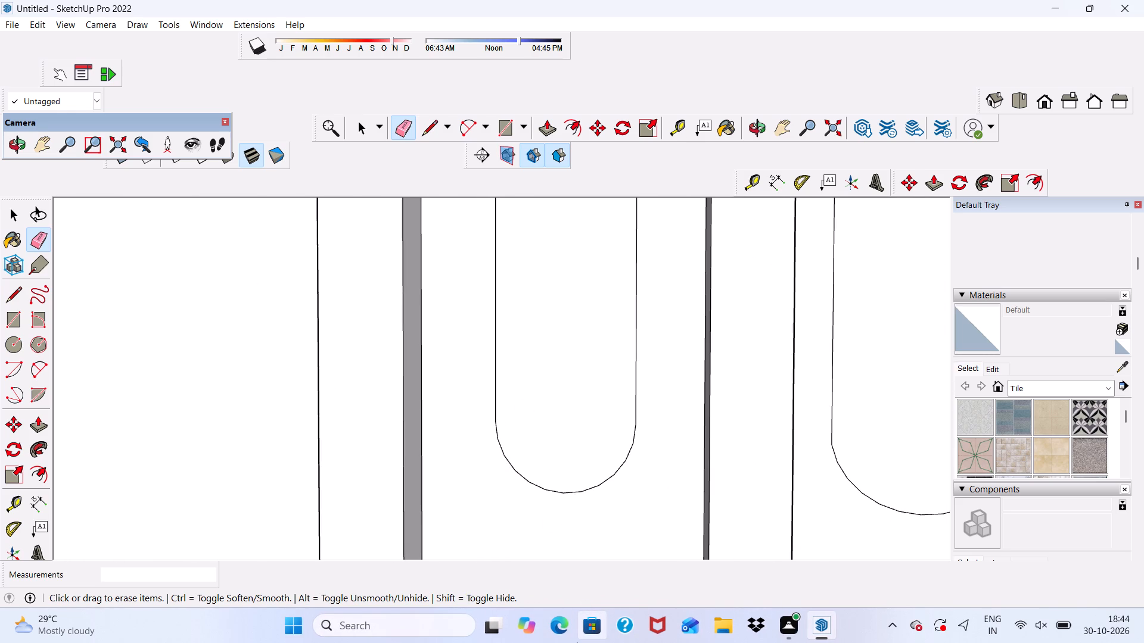
key("space")
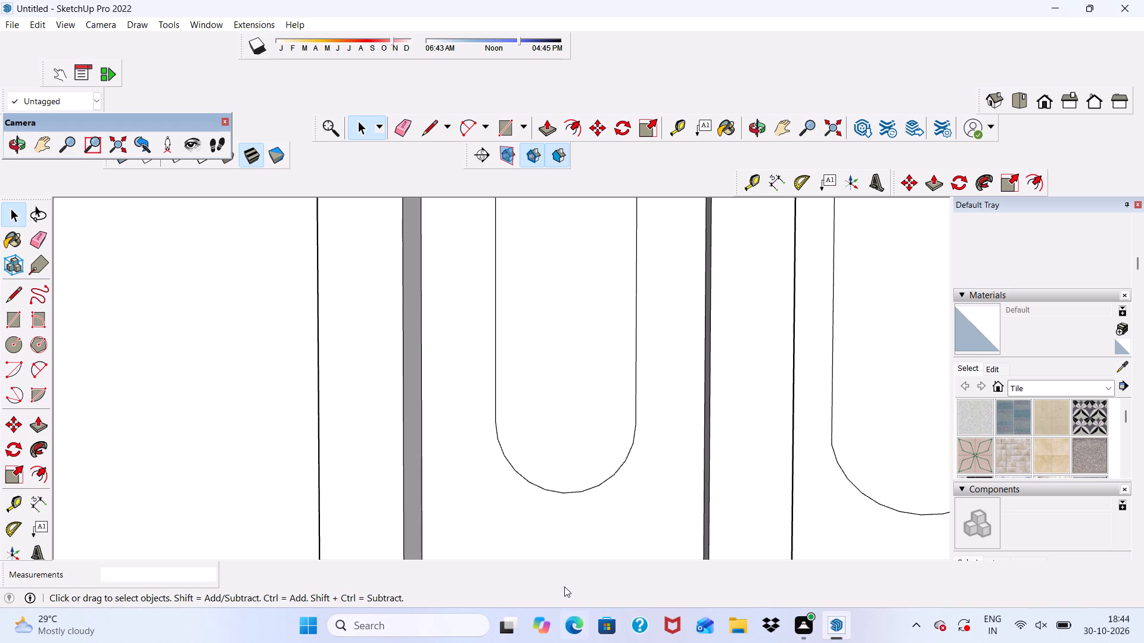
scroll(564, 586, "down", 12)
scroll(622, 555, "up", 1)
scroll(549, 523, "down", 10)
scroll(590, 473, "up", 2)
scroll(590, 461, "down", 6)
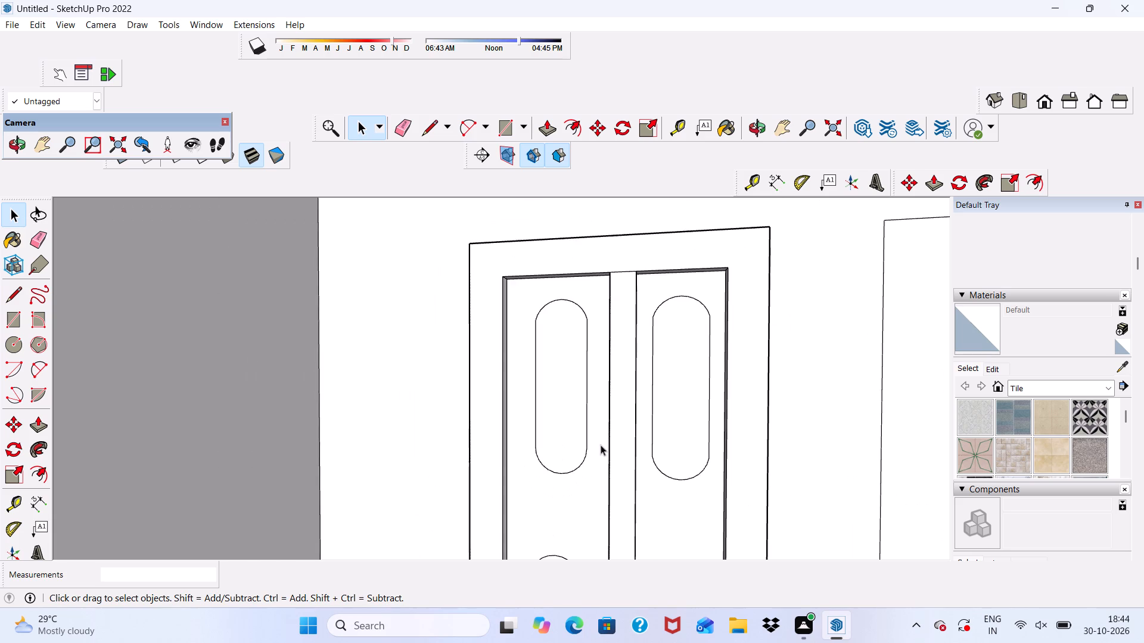
Recess the upper right round-ended door panel 3" with Push/Pull.
middle_click_drag(609, 424, 630, 458)
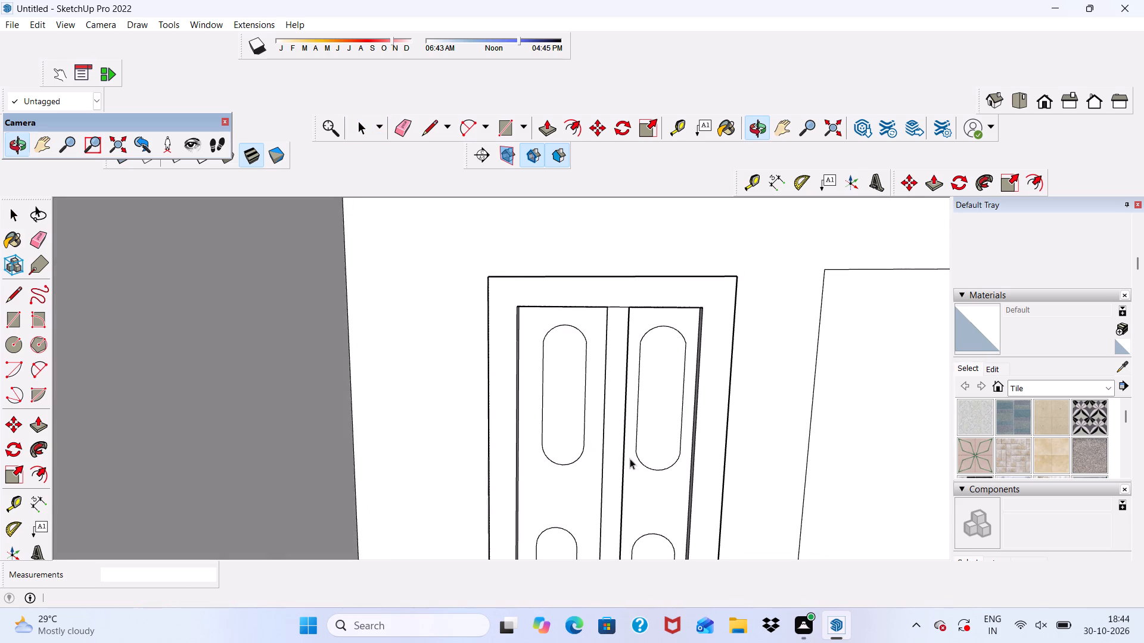
left_click(664, 410)
left_click(548, 128)
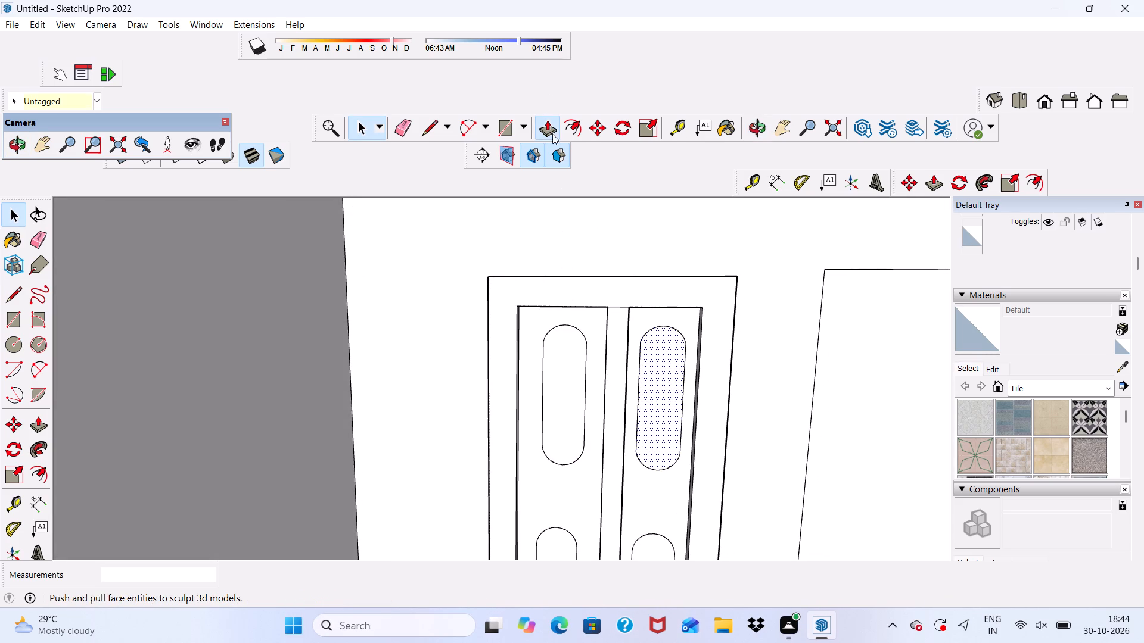
scroll(633, 364, "up", 4)
left_click(643, 384)
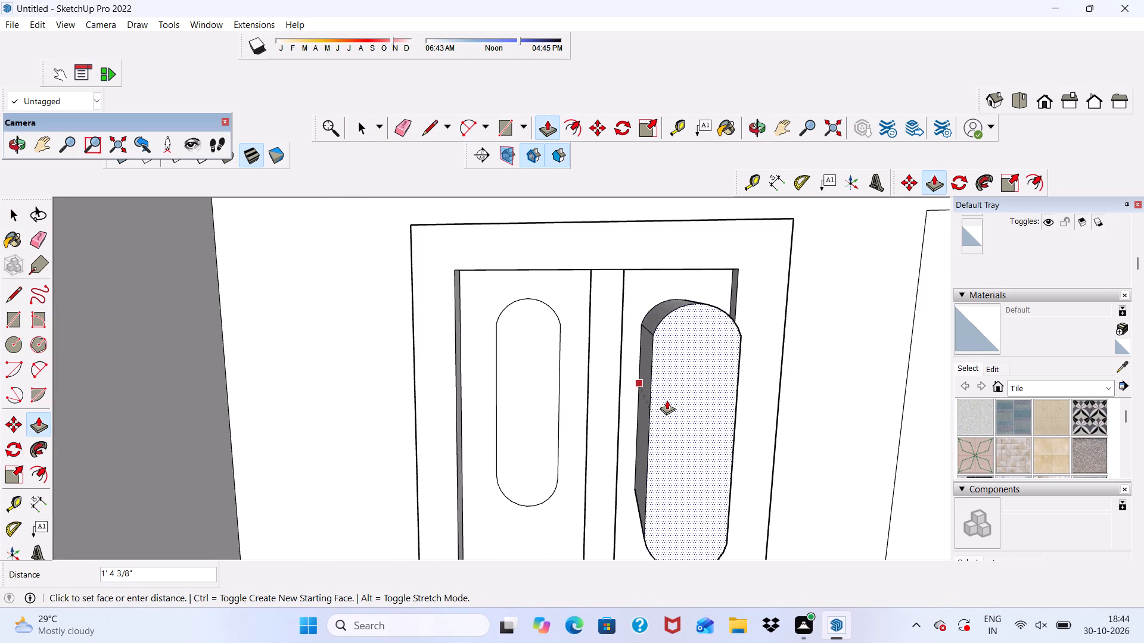
scroll(667, 400, "up", 5)
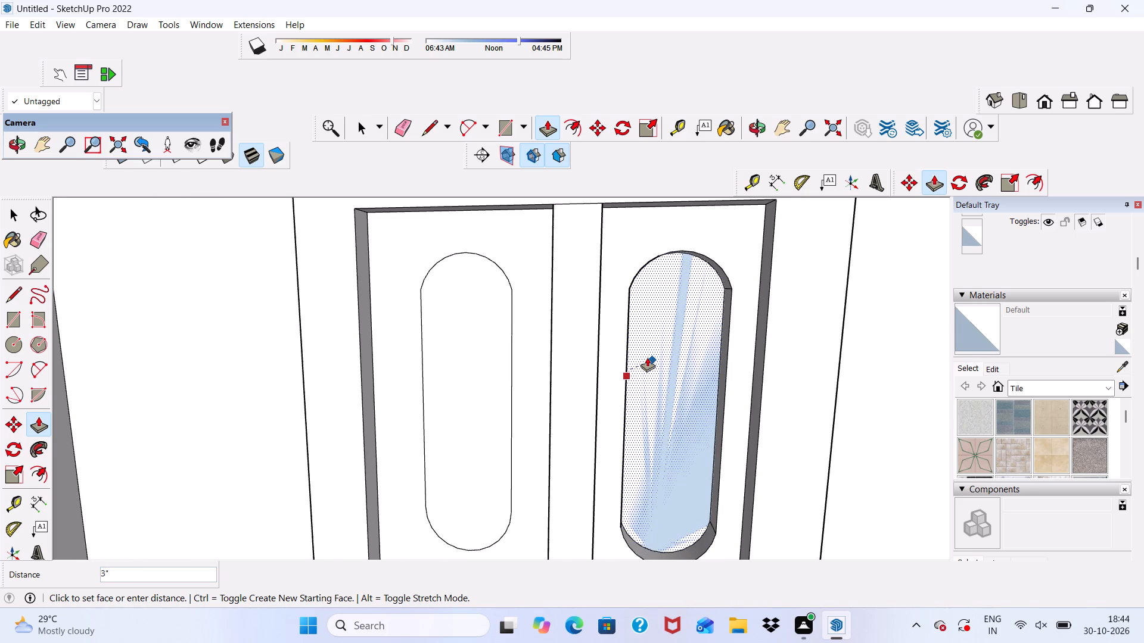
scroll(647, 357, "up", 1)
scroll(567, 451, "down", 3)
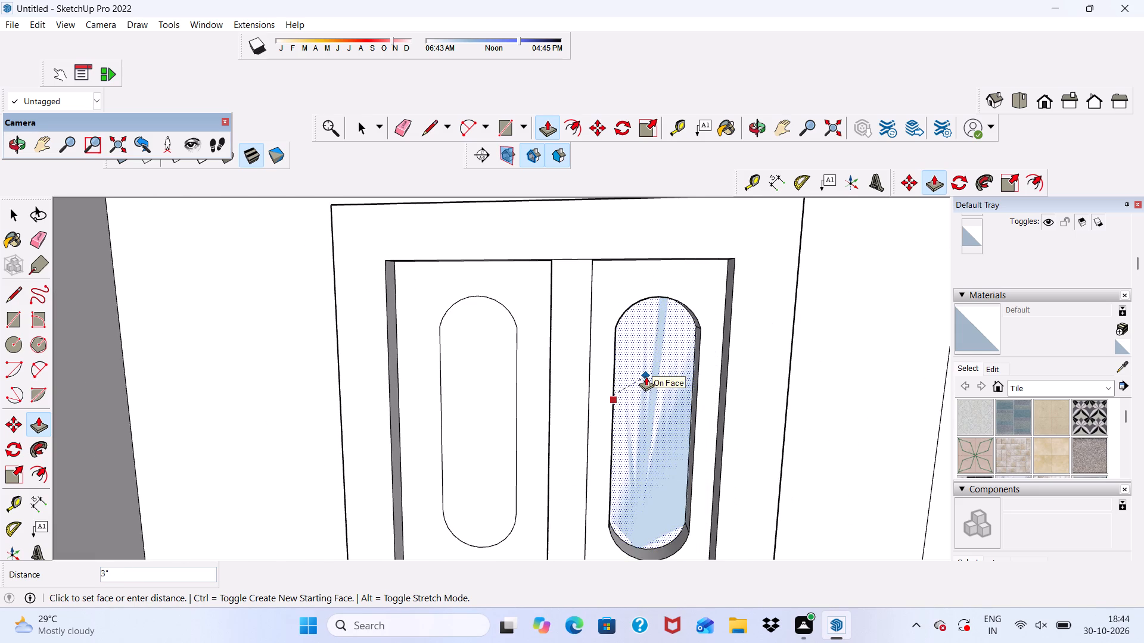
key("3")
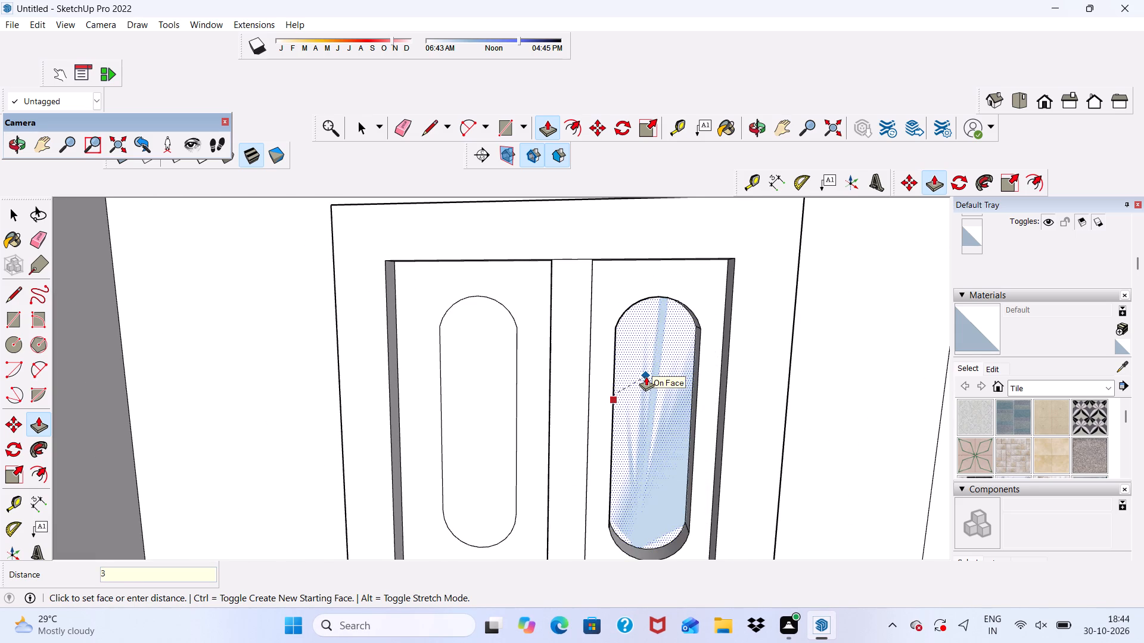
key("shift+quotedbl")
key("Return")
Push/Pull the recessed back face of the upper right door panel by about 6 1/2".
scroll(657, 325, "down", 6)
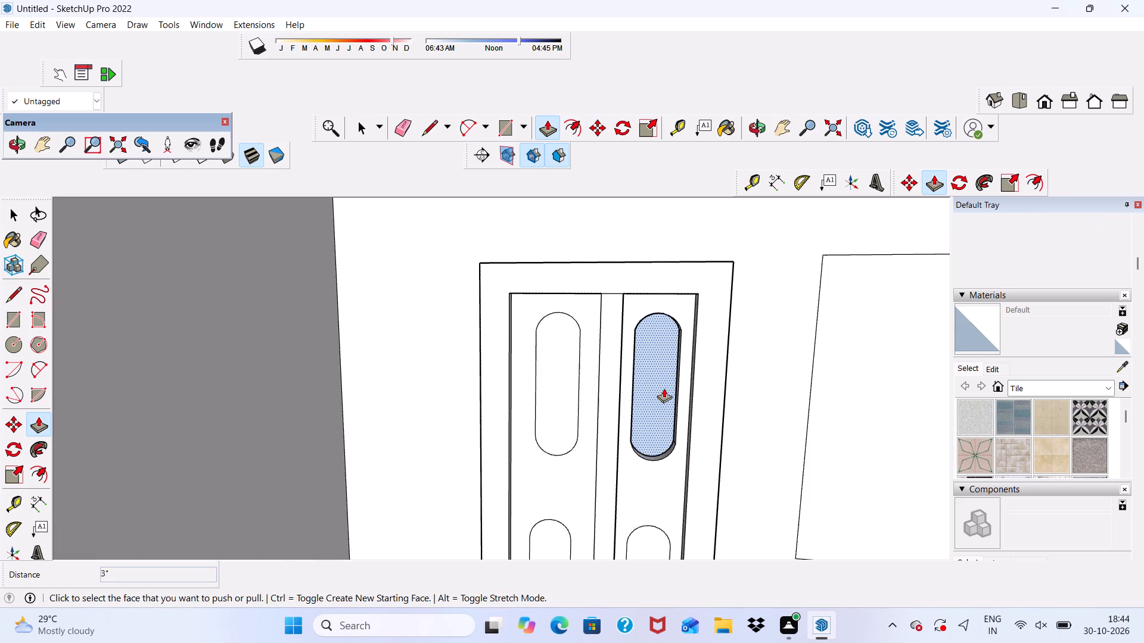
middle_click_drag(664, 388, 635, 398)
scroll(649, 390, "up", 5)
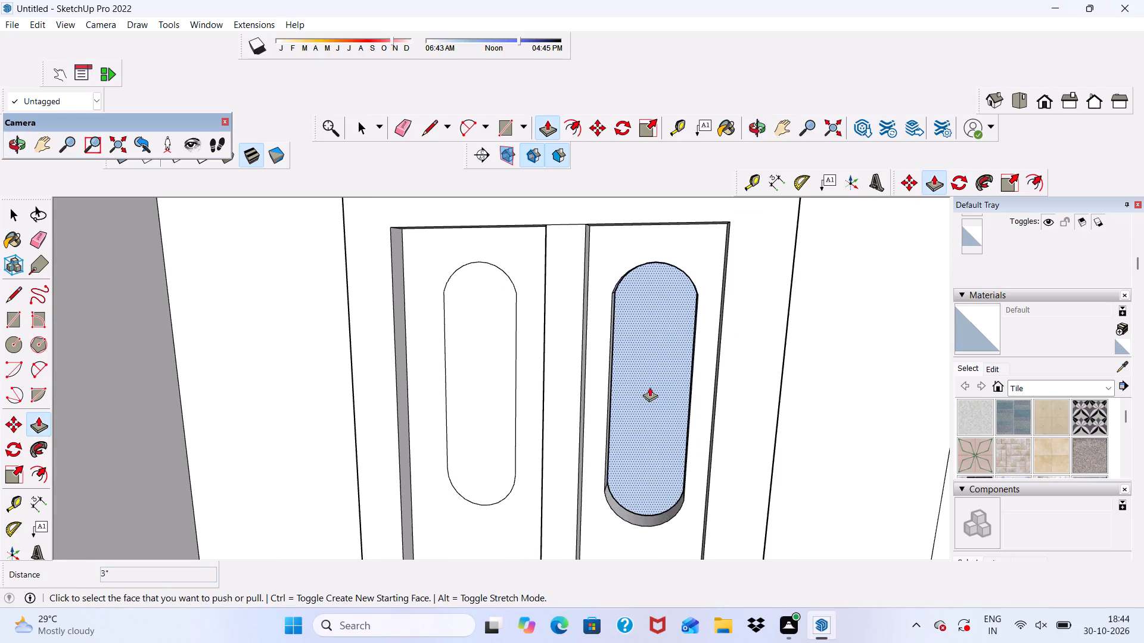
left_click(649, 364)
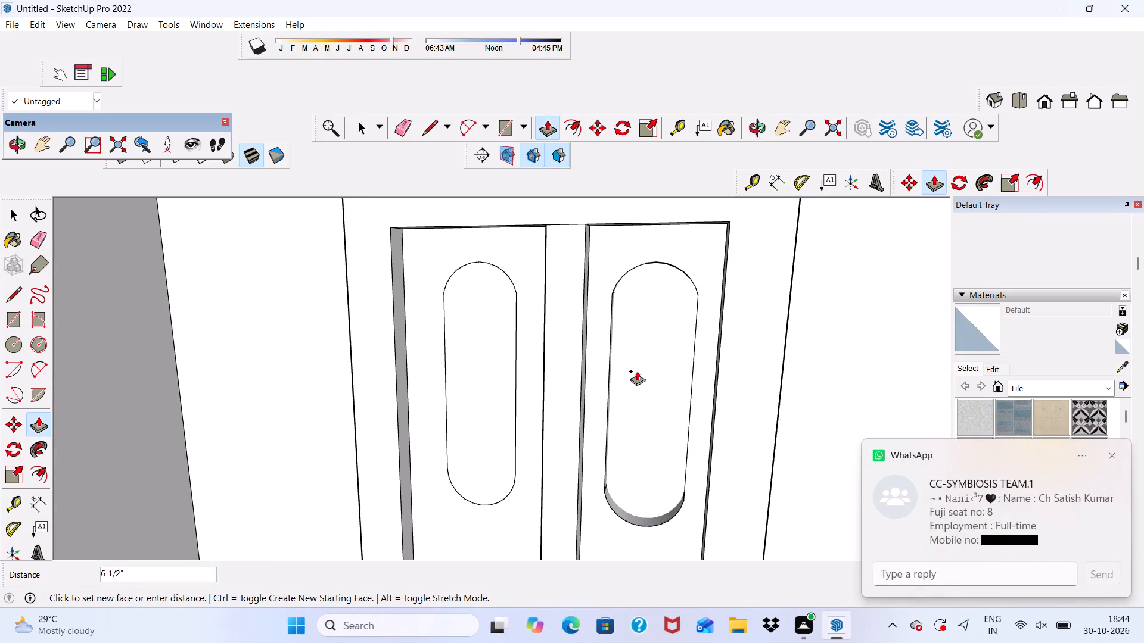
left_click(637, 371)
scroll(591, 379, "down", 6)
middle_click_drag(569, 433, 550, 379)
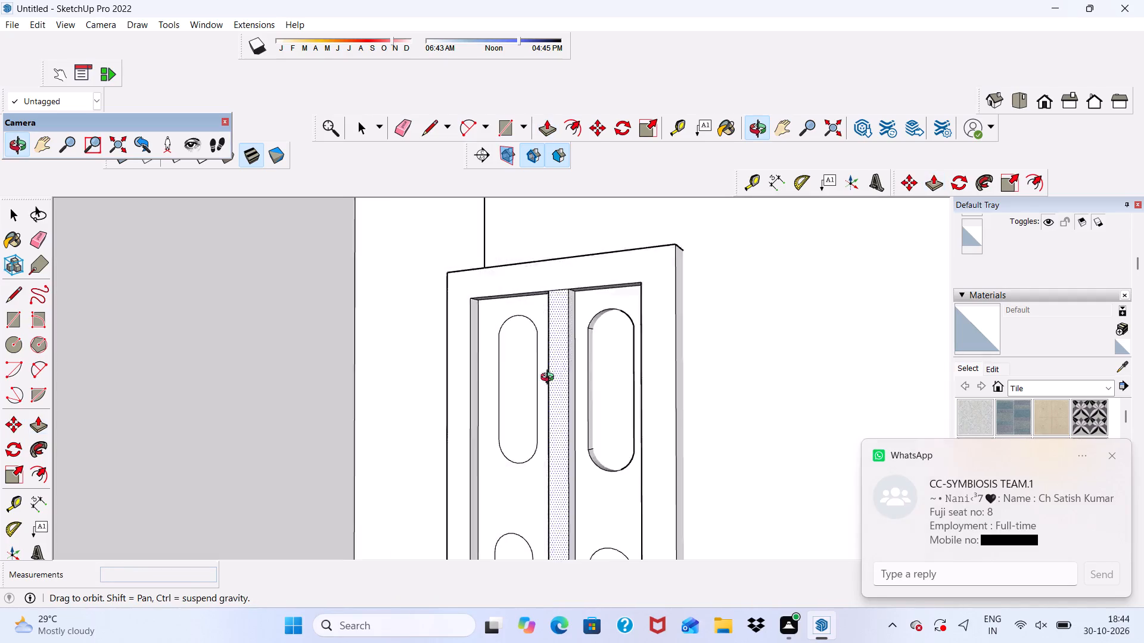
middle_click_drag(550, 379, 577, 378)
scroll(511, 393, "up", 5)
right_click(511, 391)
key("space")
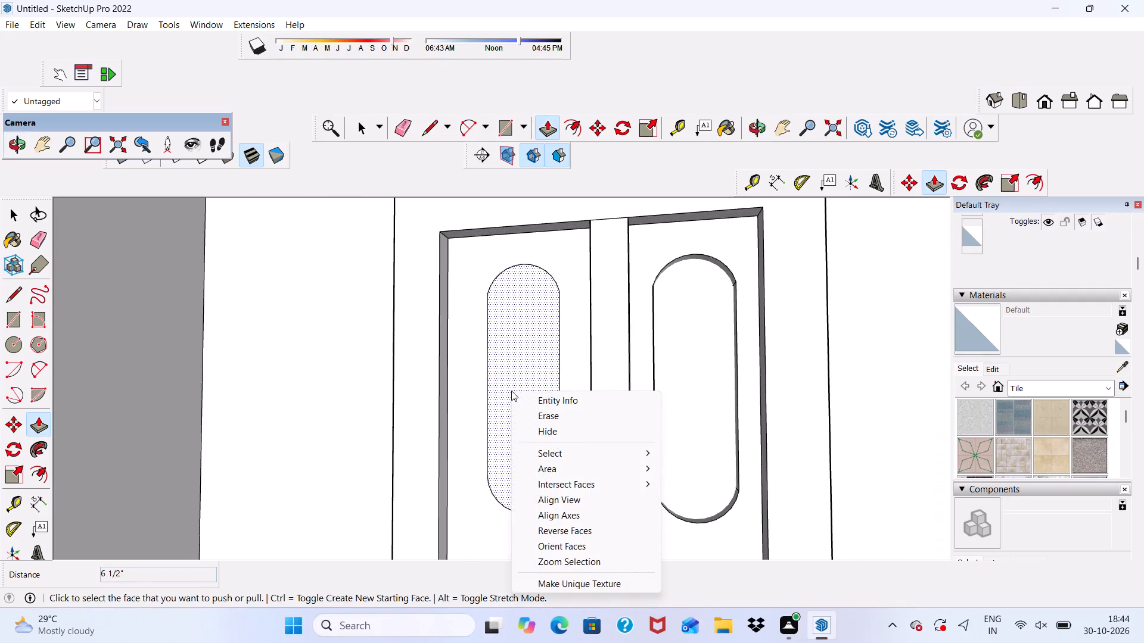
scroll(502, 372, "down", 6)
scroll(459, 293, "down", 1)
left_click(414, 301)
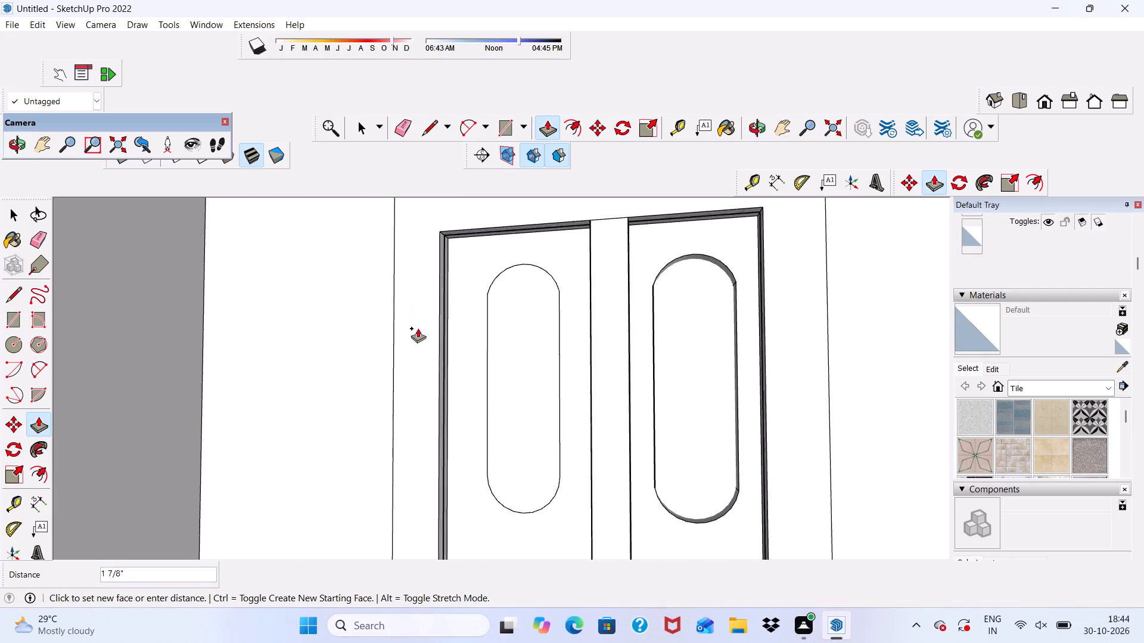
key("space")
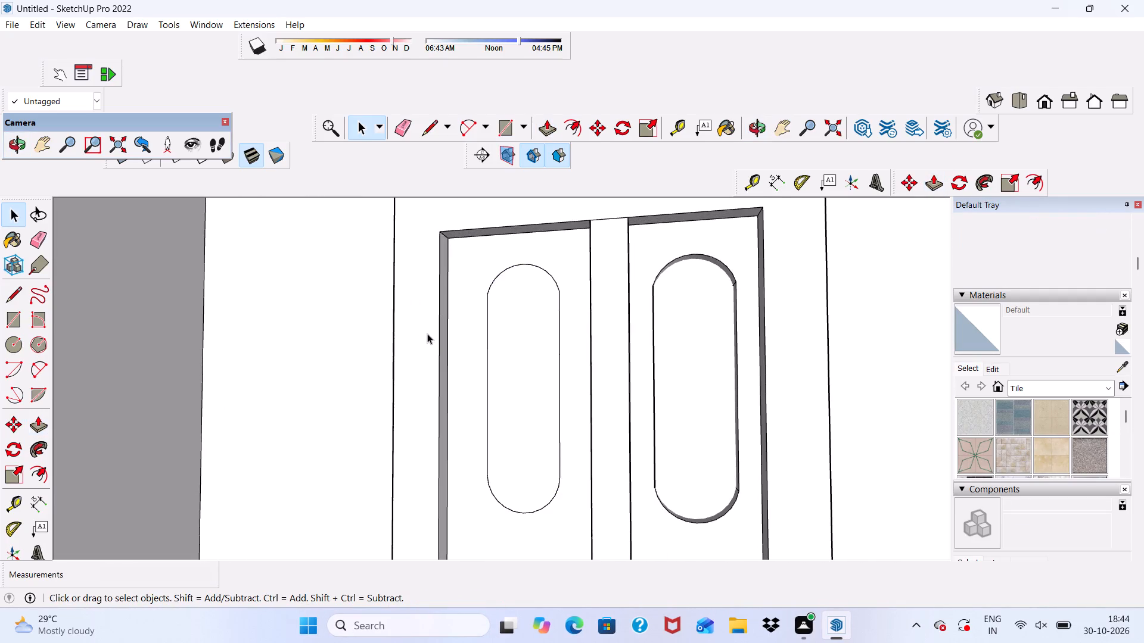
Recess the upper left round-ended door panel 3" with Push/Pull.
scroll(402, 429, "down", 8)
middle_click_drag(468, 410, 538, 381)
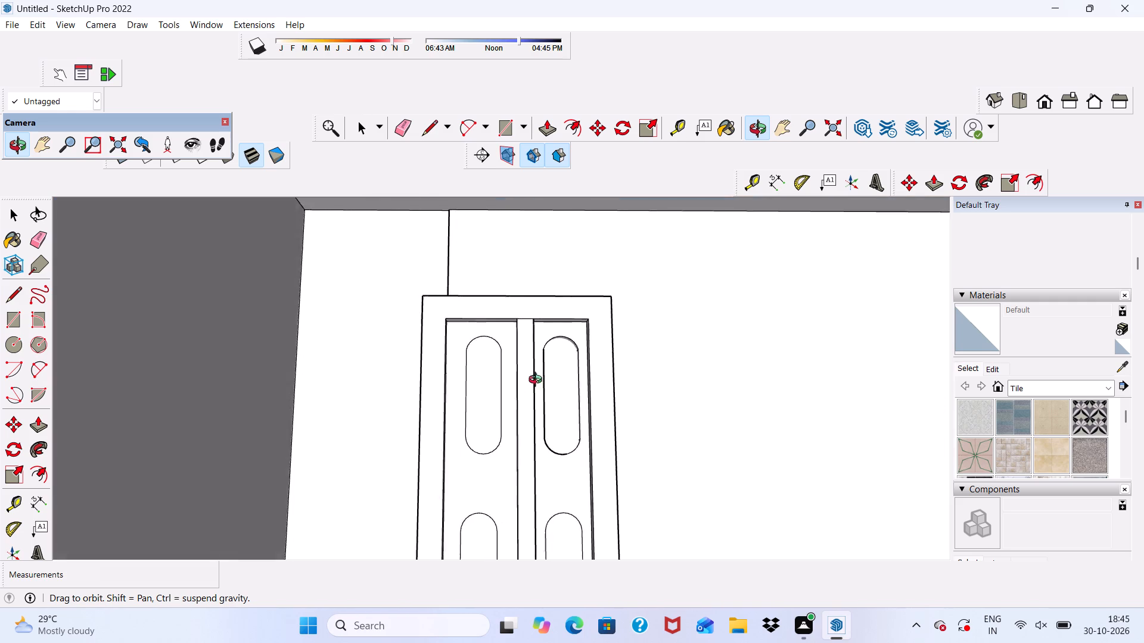
middle_click_drag(538, 381, 561, 389)
scroll(601, 435, "up", 11)
middle_click_drag(531, 465, 589, 415)
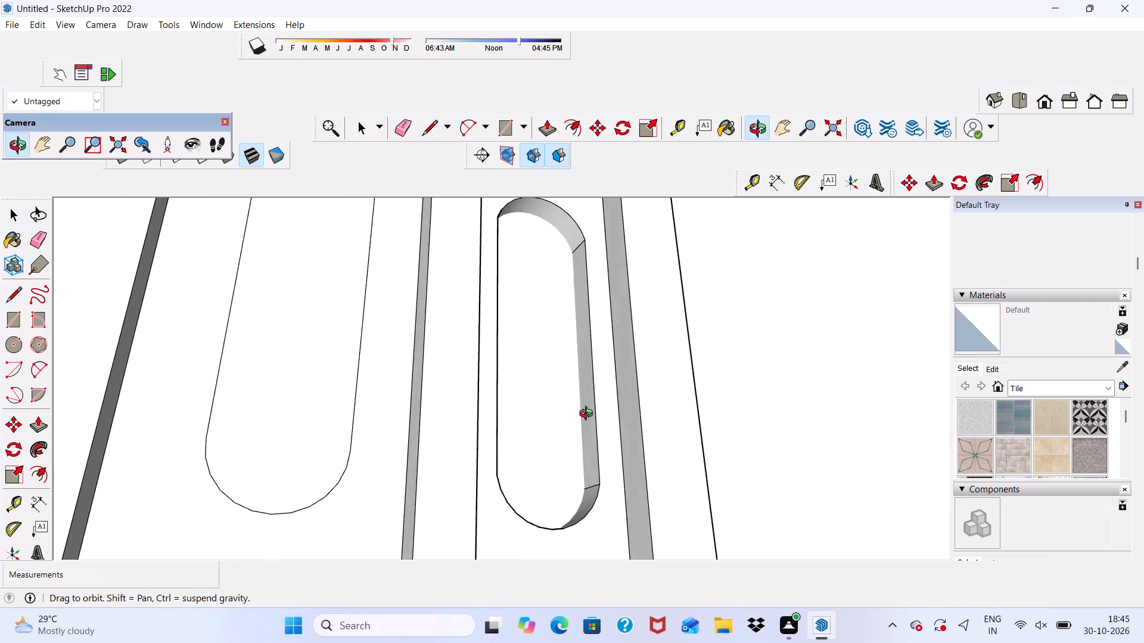
middle_click_drag(589, 415, 574, 461)
scroll(550, 343, "up", 1)
scroll(546, 318, "down", 8)
left_click(405, 320)
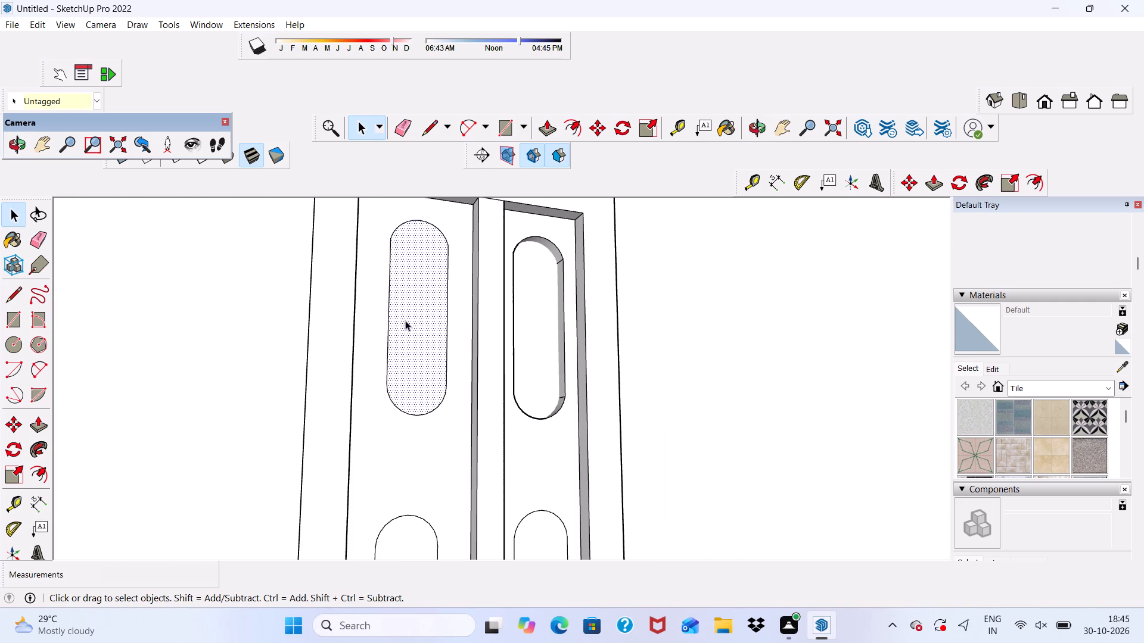
left_click(543, 127)
left_click(402, 335)
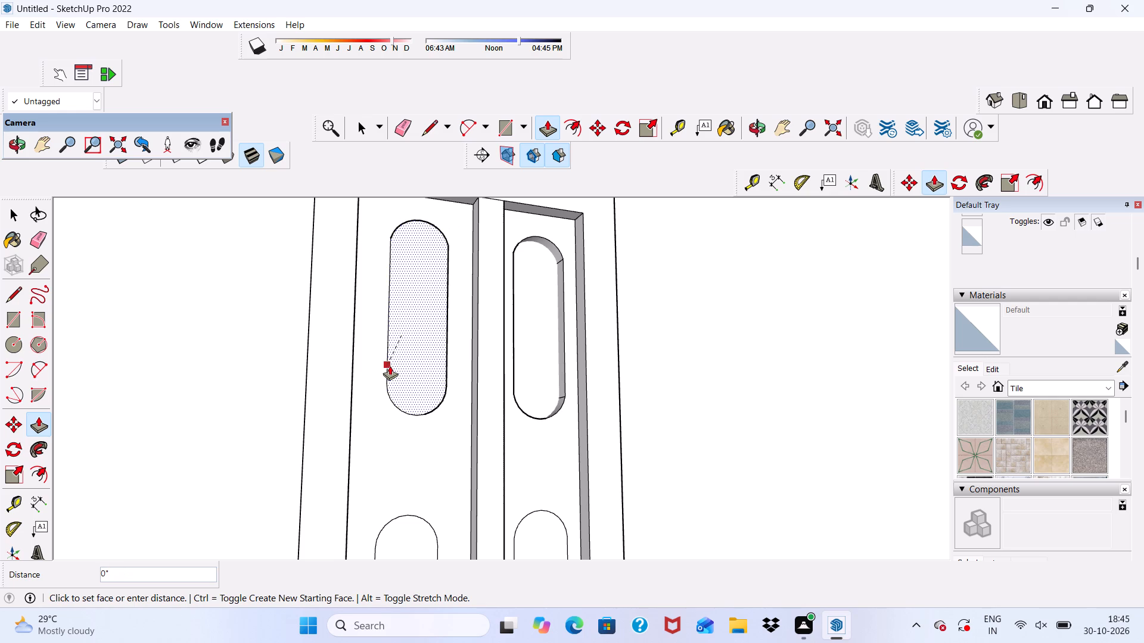
type("3\"")
key("Return")
Recess the lower right round-ended door panel 3" with Push/Pull.
scroll(437, 363, "down", 5)
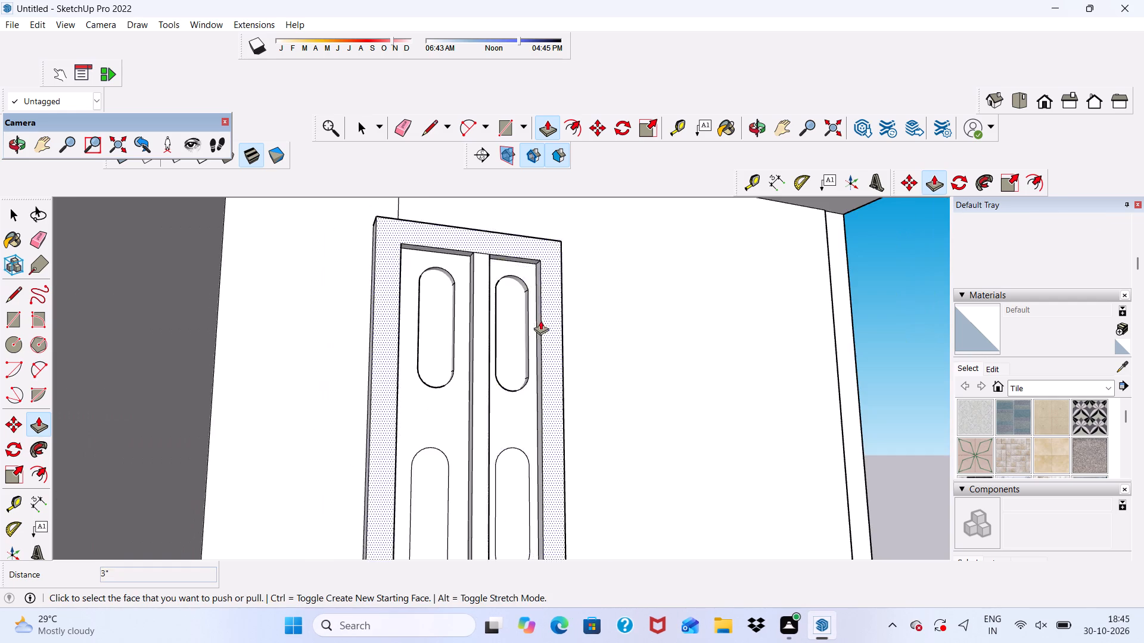
middle_click_drag(514, 454, 428, 497)
scroll(470, 256, "down", 5)
scroll(499, 420, "up", 6)
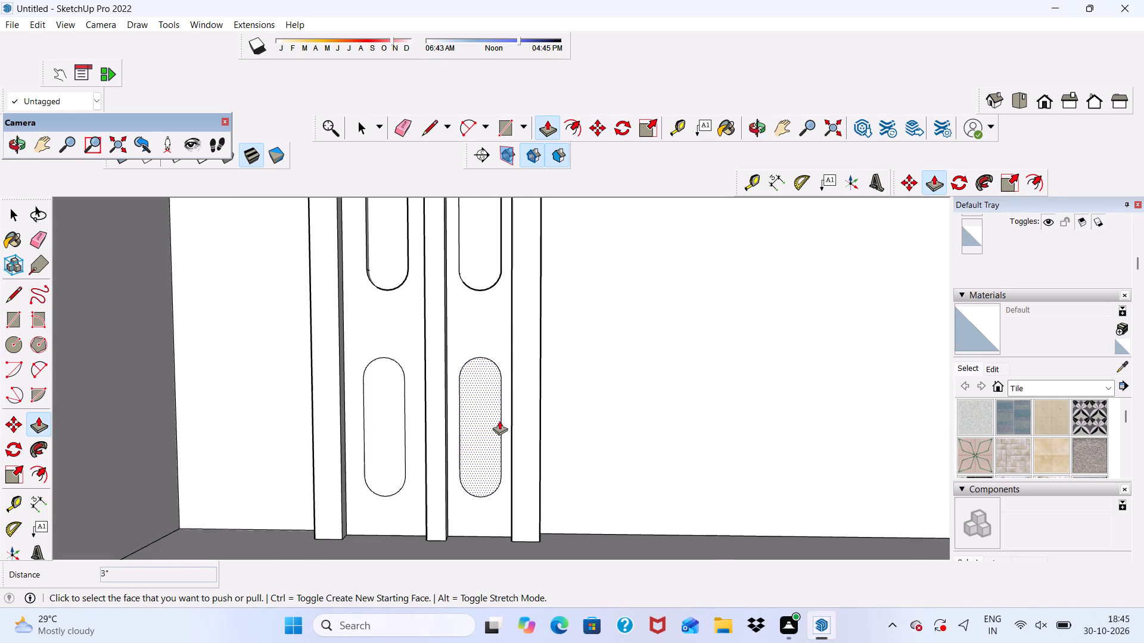
left_click(484, 442)
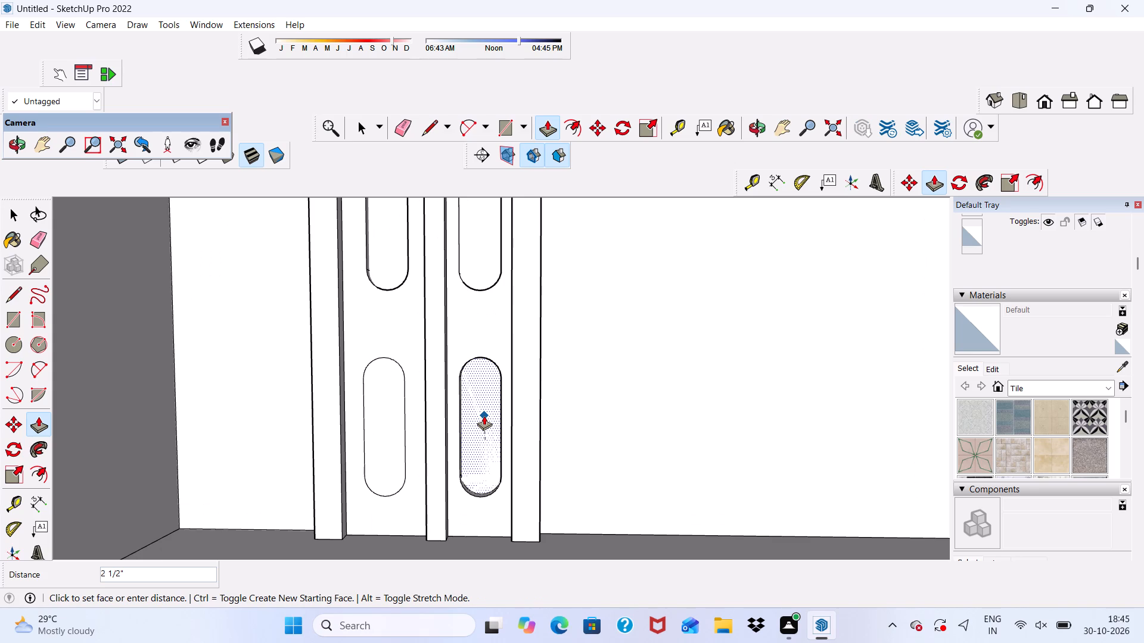
type("3\"")
key("Return")
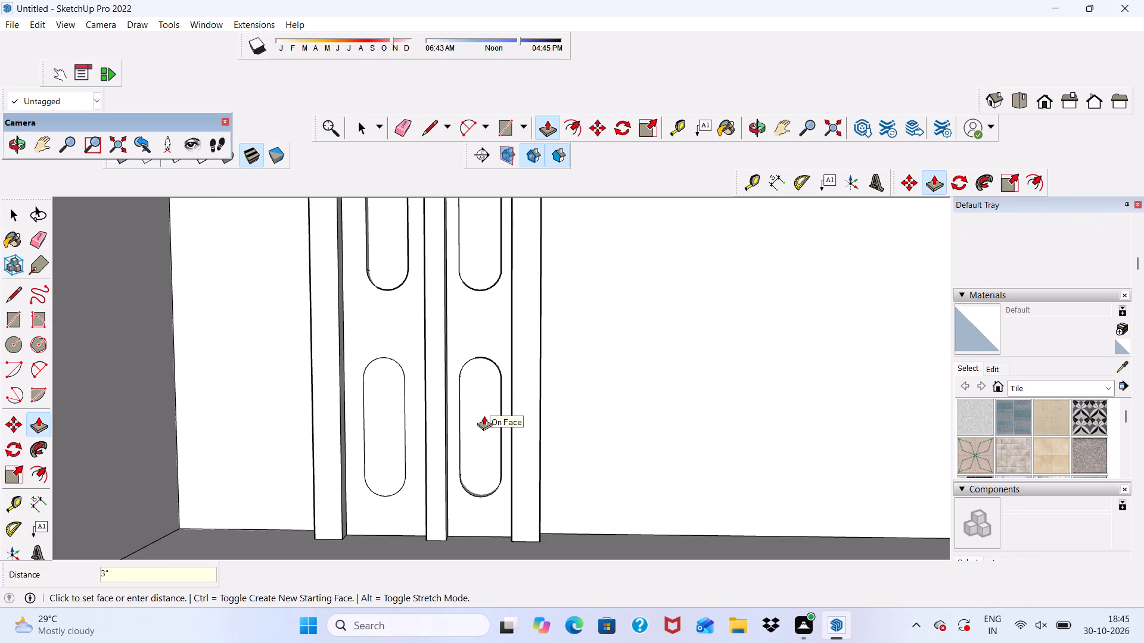
Recess the lower left round-ended door panel 3" with Push/Pull.
scroll(443, 414, "down", 1)
scroll(443, 420, "up", 12)
scroll(514, 319, "down", 3)
middle_click_drag(513, 319, 459, 356)
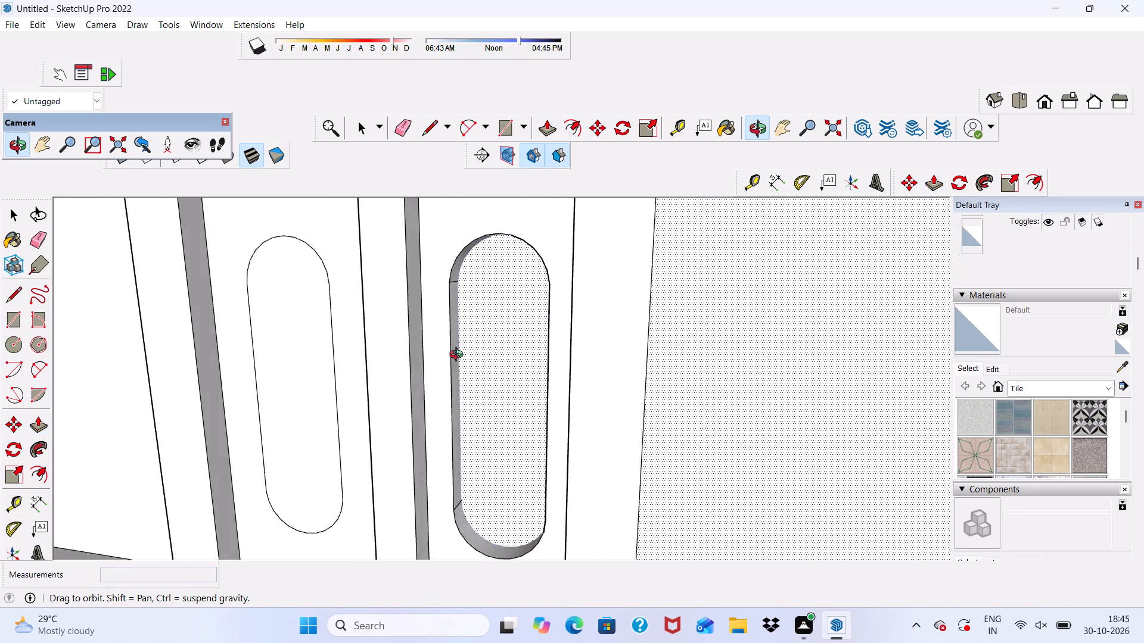
middle_click_drag(459, 356, 413, 377)
scroll(237, 390, "up", 3)
left_click(341, 355)
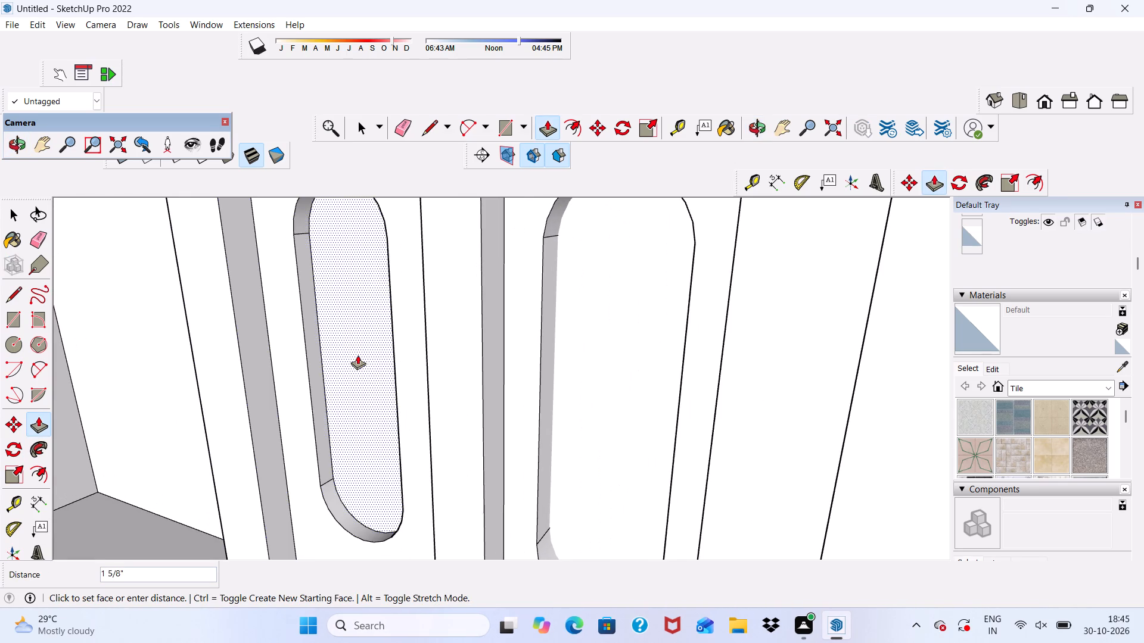
type("3\"")
key("Return")
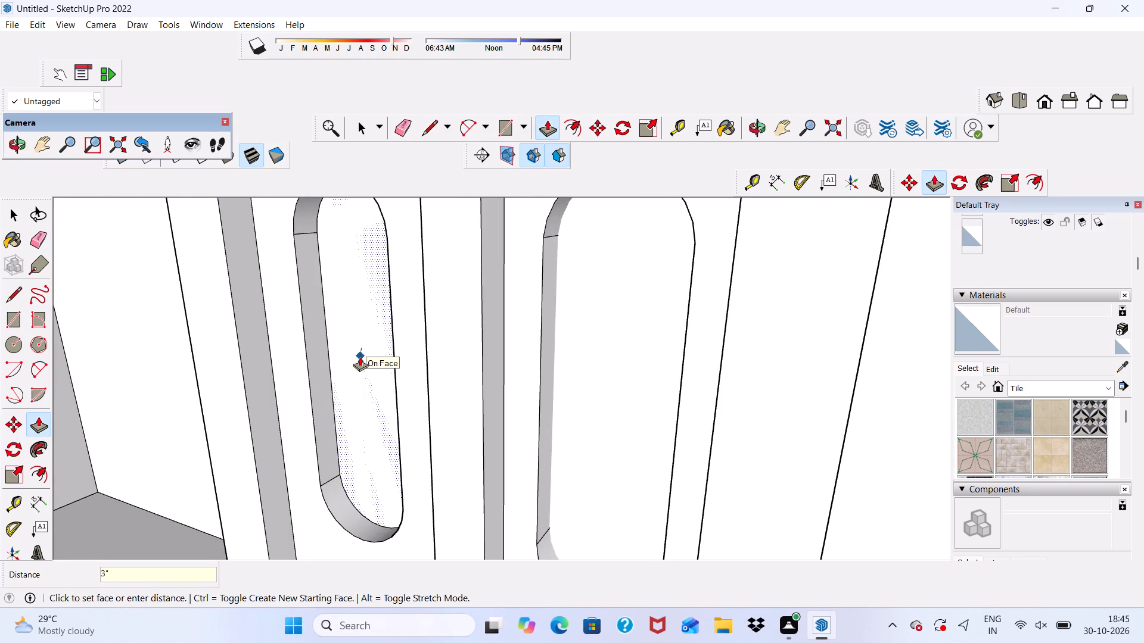
Push/Pull the upstairs wall face behind the door frame by about 1/2".
scroll(362, 357, "down", 16)
middle_click_drag(534, 362, 623, 355)
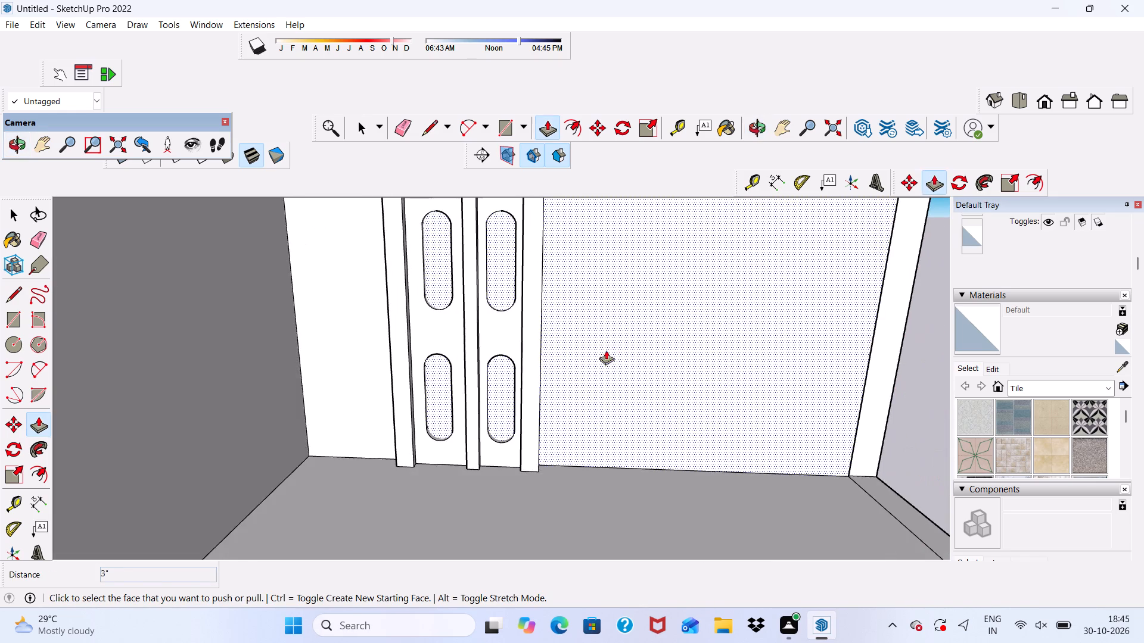
scroll(478, 335, "down", 10)
middle_click_drag(487, 397, 488, 318)
scroll(486, 317, "up", 9)
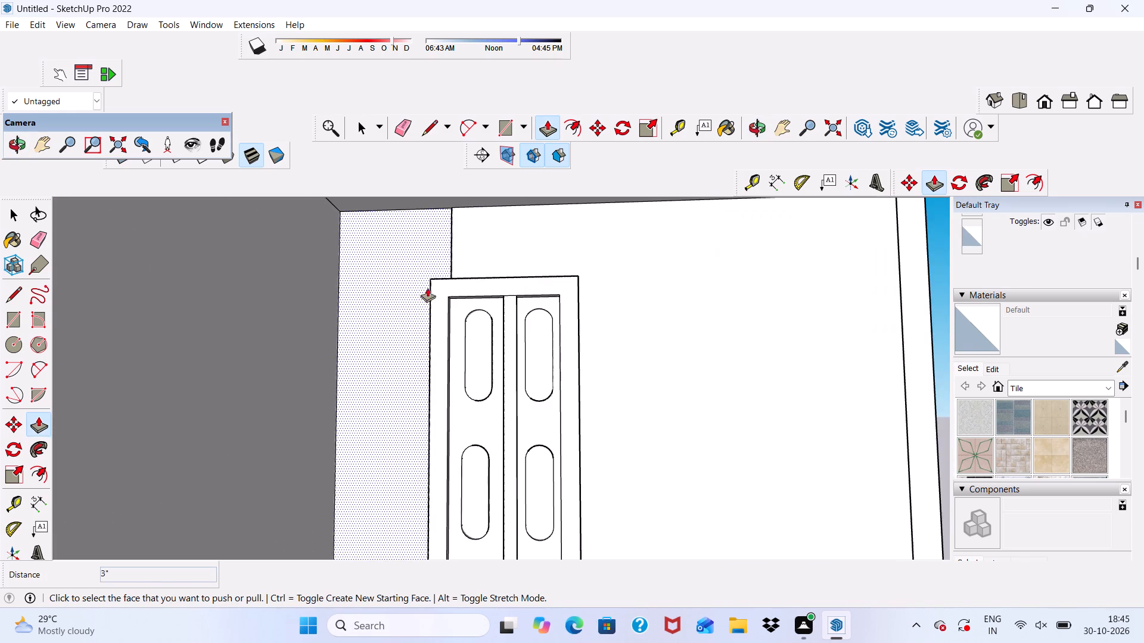
middle_click_drag(428, 288, 195, 372)
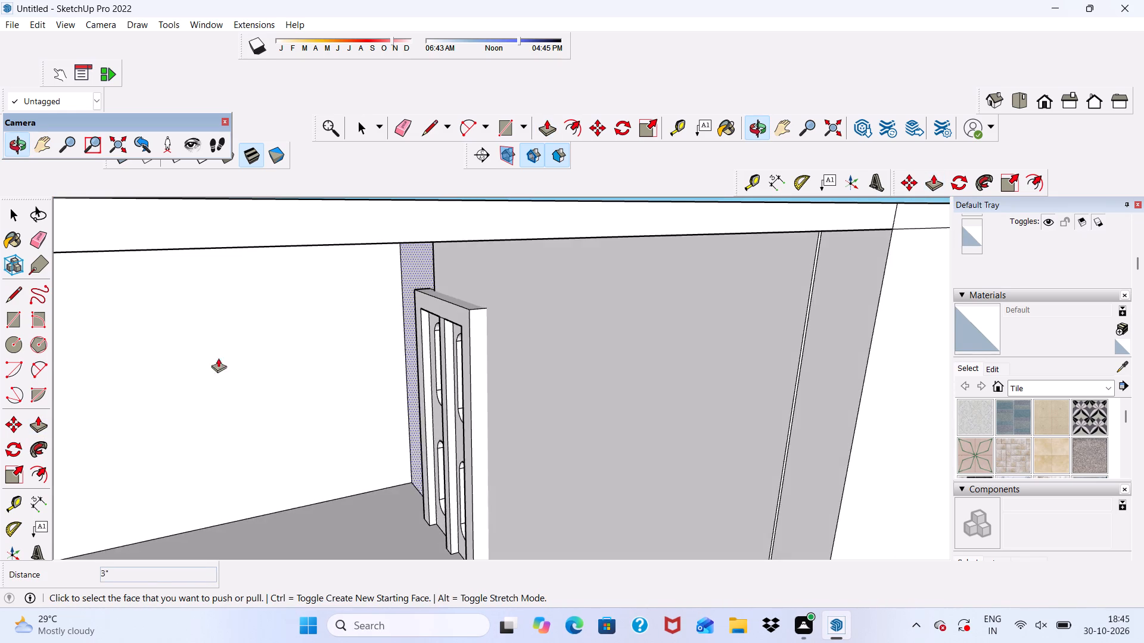
scroll(455, 253, "up", 17)
middle_click_drag(365, 250, 645, 297)
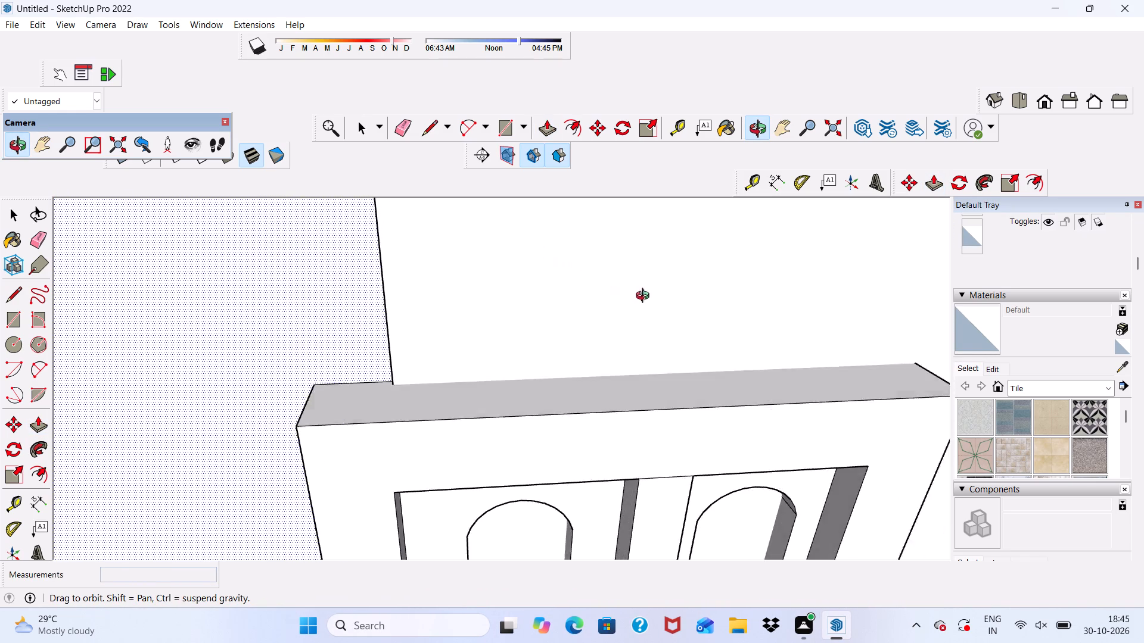
middle_click_drag(645, 297, 848, 312)
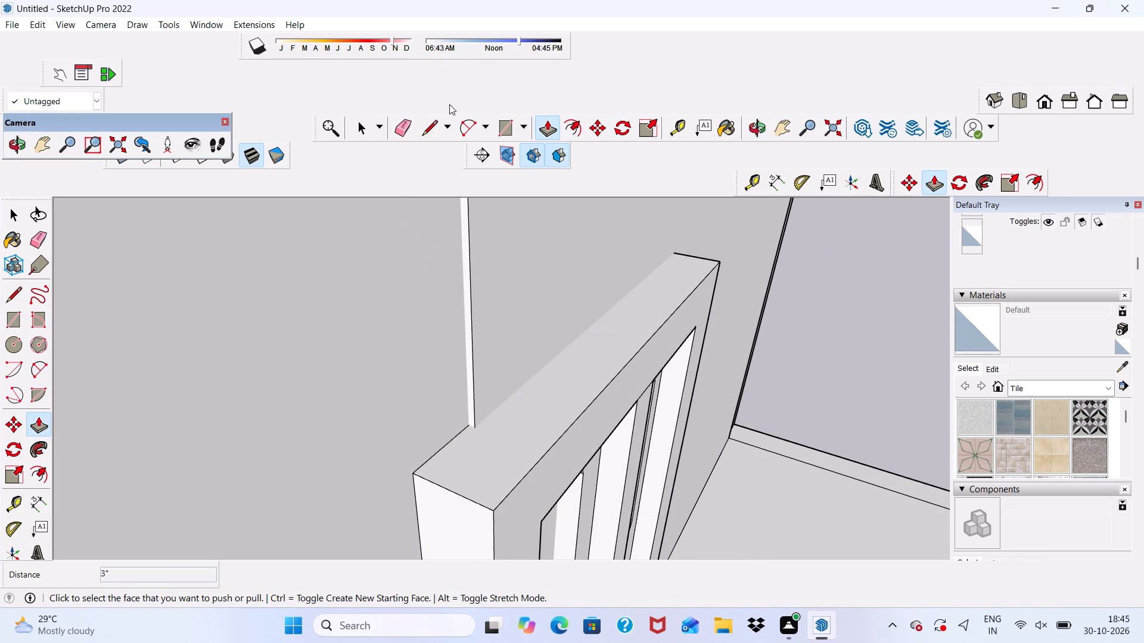
left_click(547, 124)
left_click(523, 315)
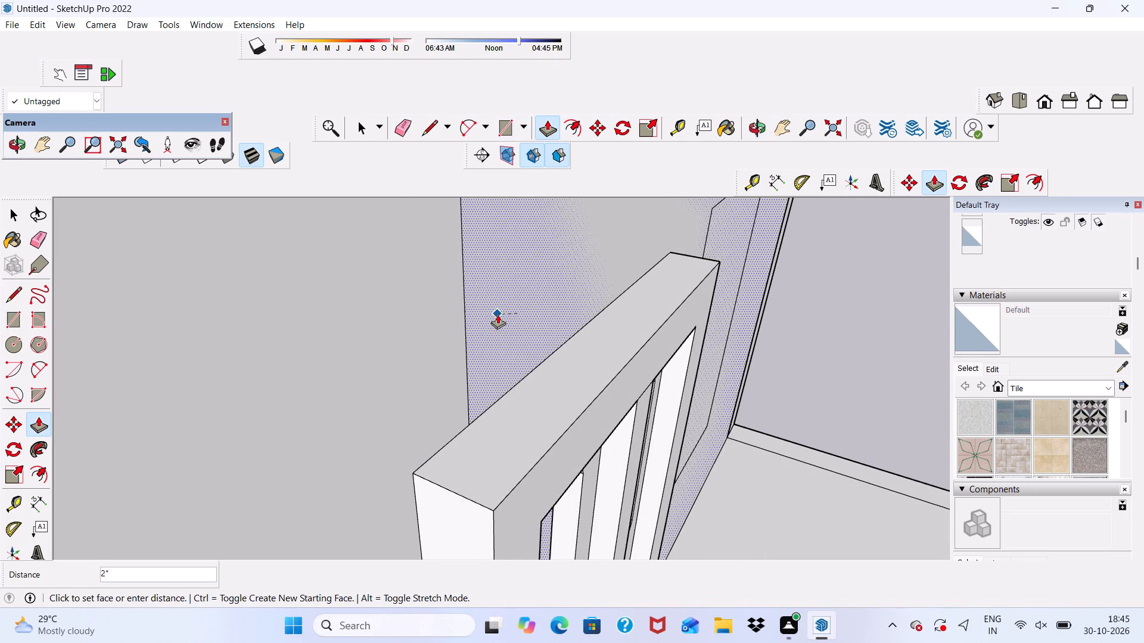
left_click(494, 314)
Push/Pull the back face visible through the recessed door panels by about 1/8", picking it in the upper left panel.
scroll(352, 282, "down", 9)
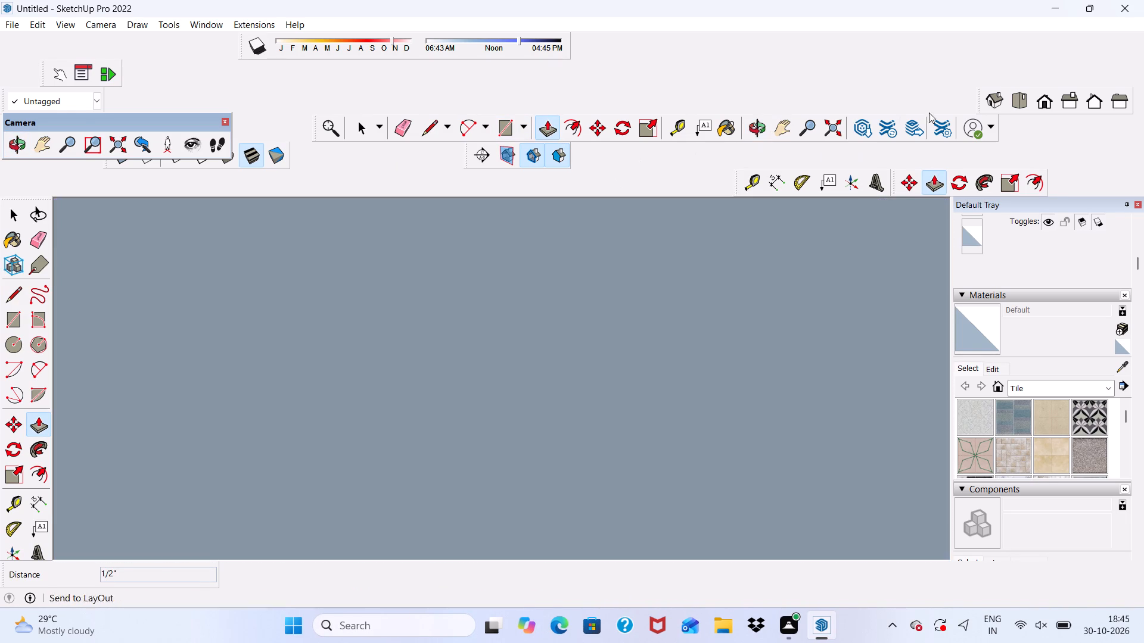
left_click(1043, 108)
scroll(691, 357, "down", 9)
middle_click_drag(468, 409, 627, 407)
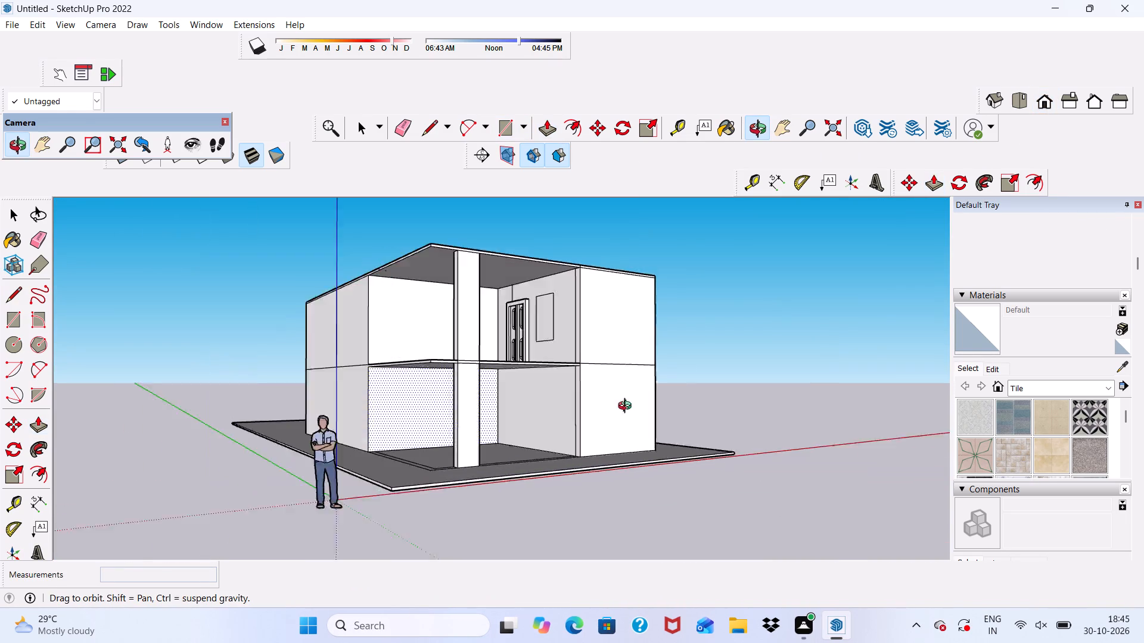
middle_click_drag(627, 407, 689, 409)
scroll(497, 351, "up", 20)
left_click(546, 328)
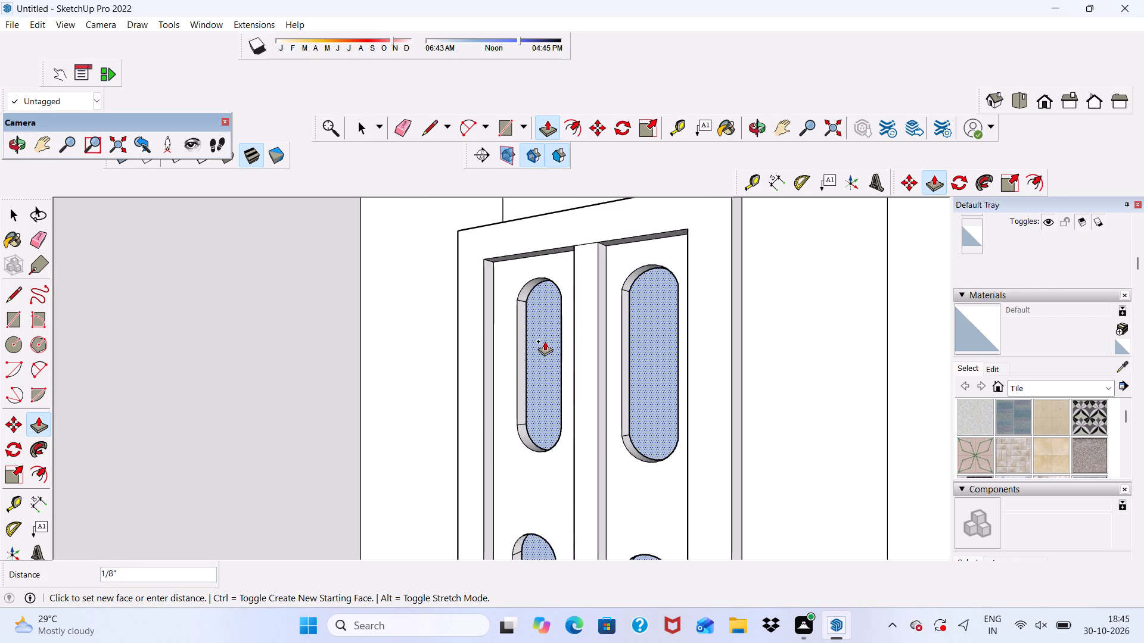
left_click(545, 341)
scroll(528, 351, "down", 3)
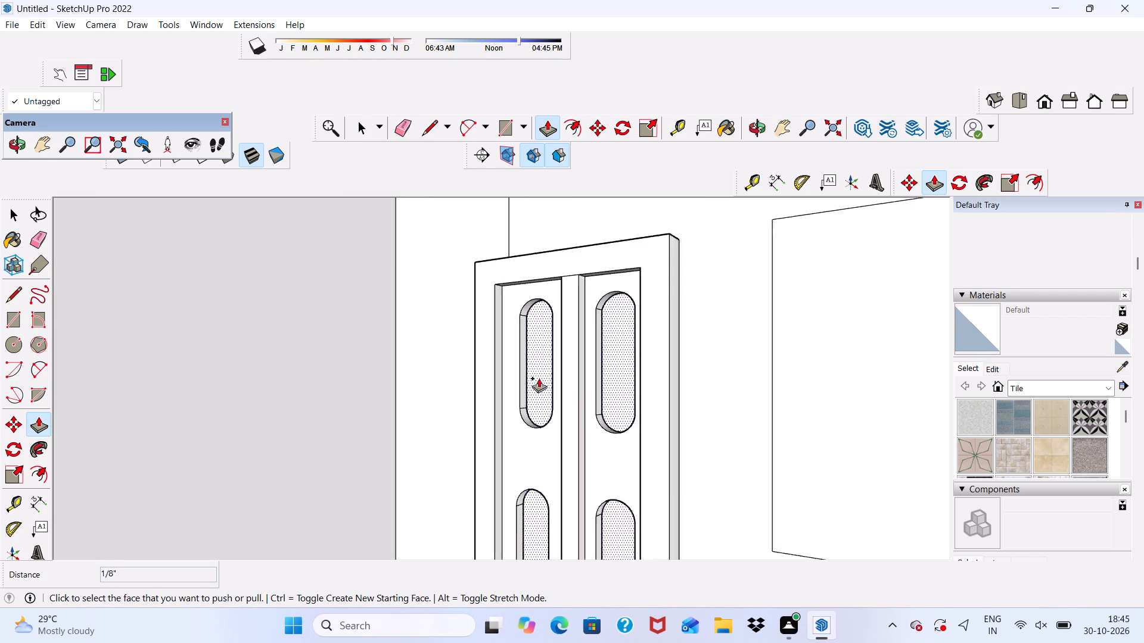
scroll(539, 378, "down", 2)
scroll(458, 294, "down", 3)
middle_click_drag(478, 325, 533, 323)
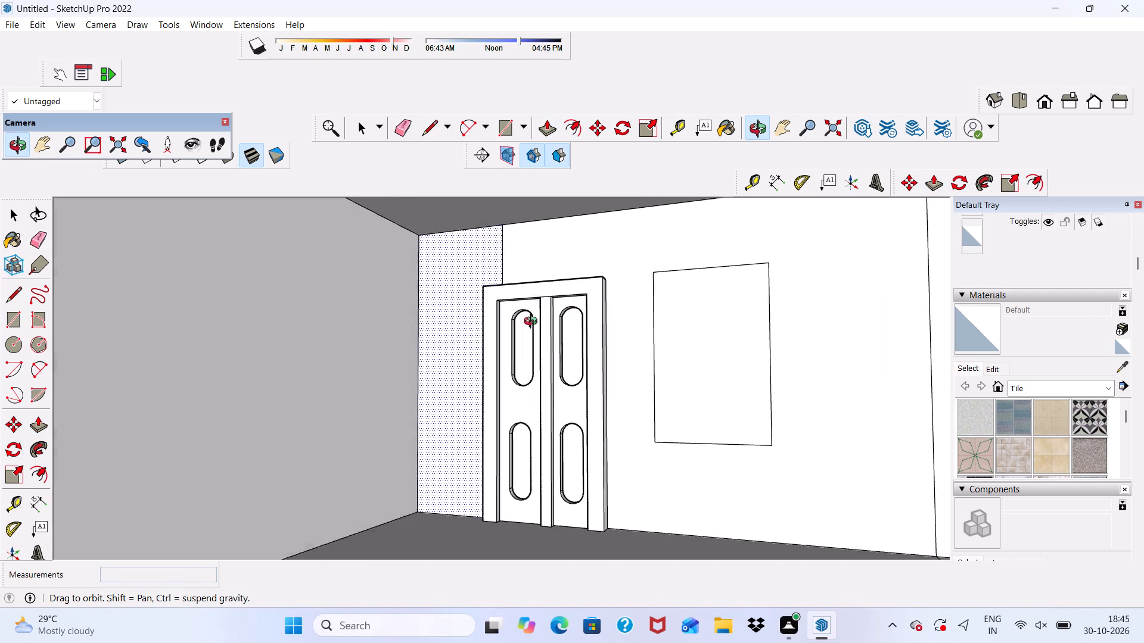
Erase the vertical line on the upstairs wall between the top of the door frame and the ceiling.
middle_click_drag(533, 323, 559, 351)
scroll(546, 219, "up", 4)
left_click(405, 130)
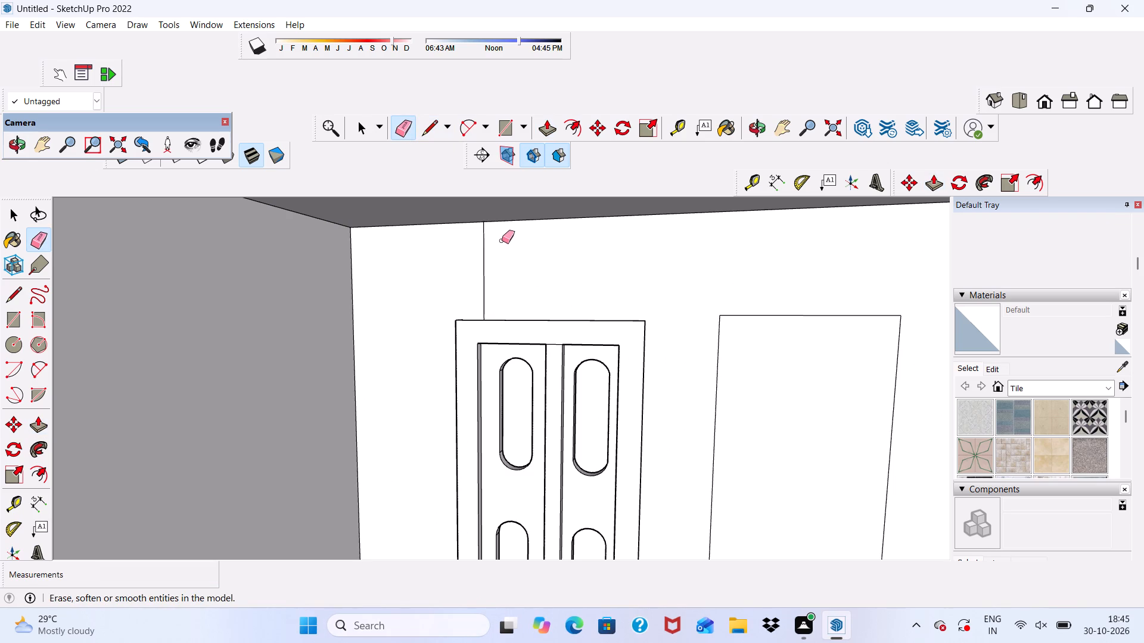
left_click_drag(501, 242, 473, 265)
Offset the window rectangle's outline on the upstairs wall inward by 3".
scroll(406, 252, "down", 6)
scroll(585, 349, "up", 1)
middle_click_drag(586, 349, 618, 316)
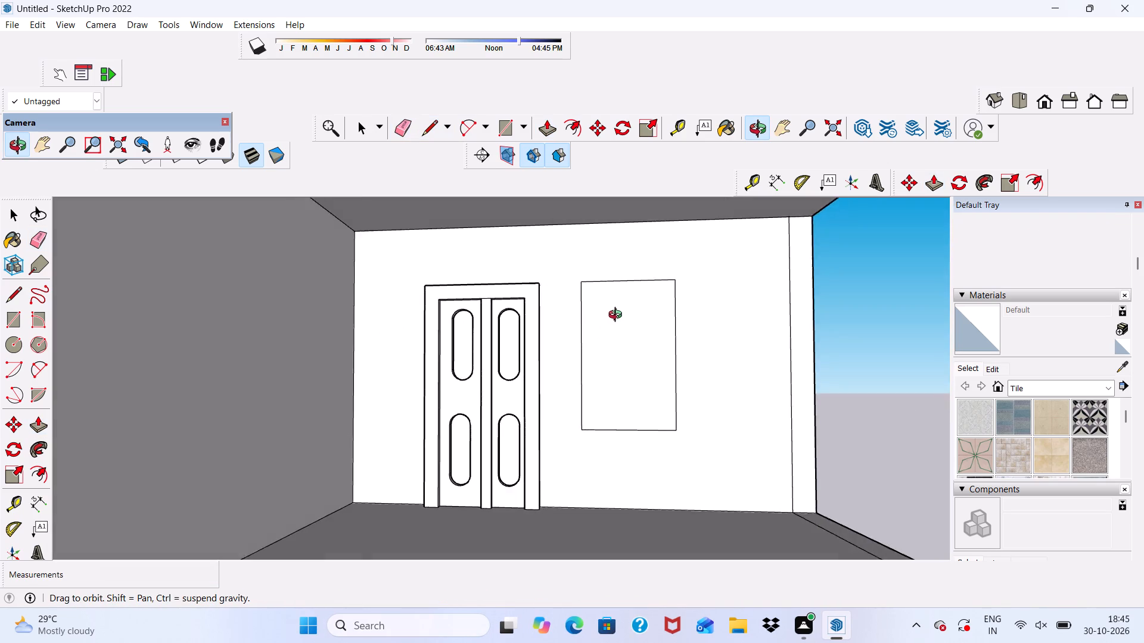
middle_click_drag(618, 316, 611, 360)
scroll(550, 351, "down", 5)
middle_click_drag(545, 433, 447, 418)
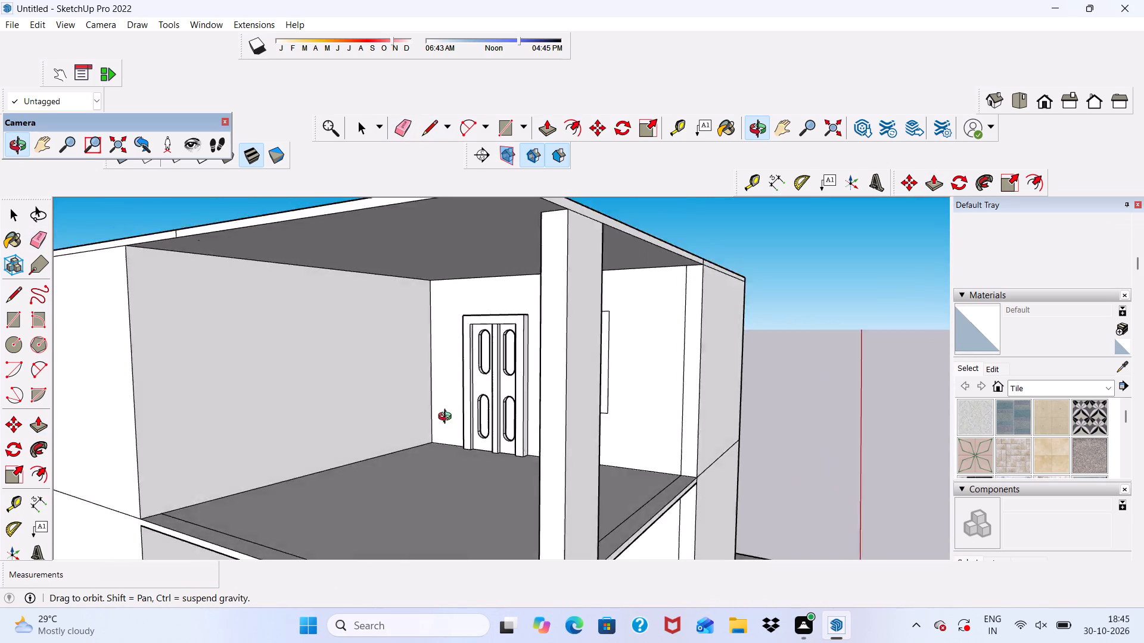
middle_click_drag(447, 418, 529, 436)
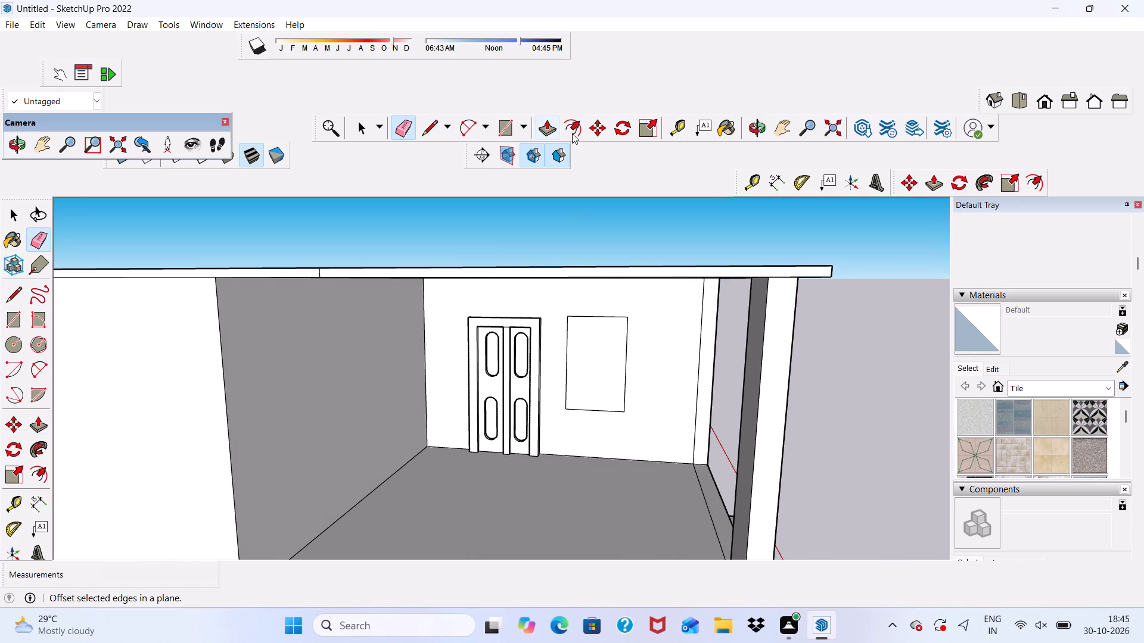
left_click(572, 124)
left_click_drag(576, 171, 554, 400)
scroll(555, 399, "up", 3)
left_click(580, 358)
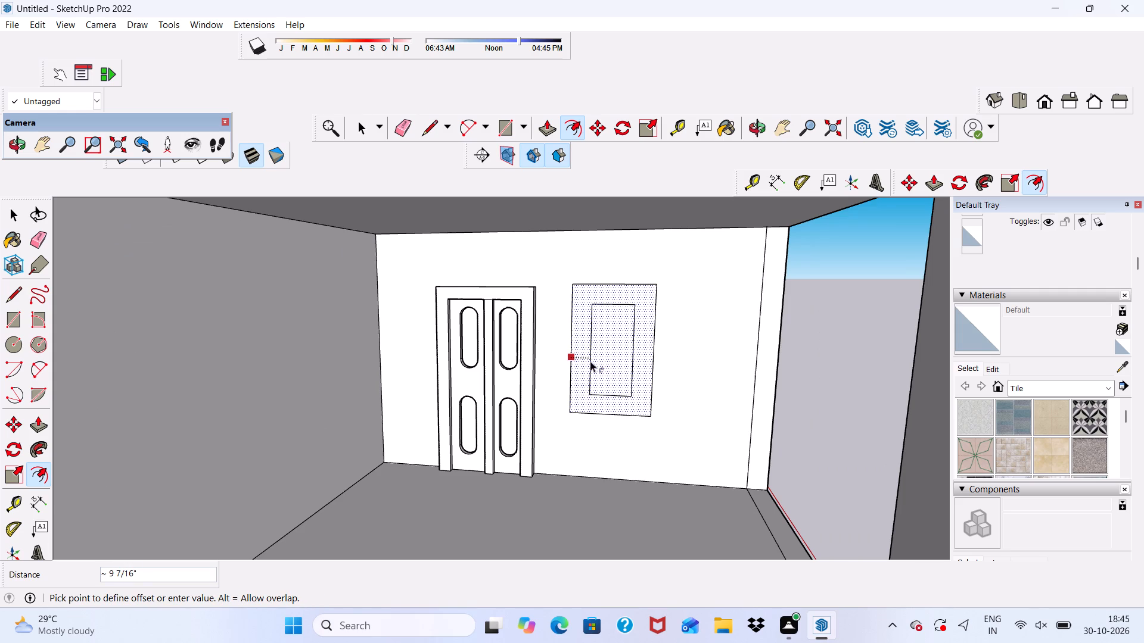
key("6")
key("BackSpace")
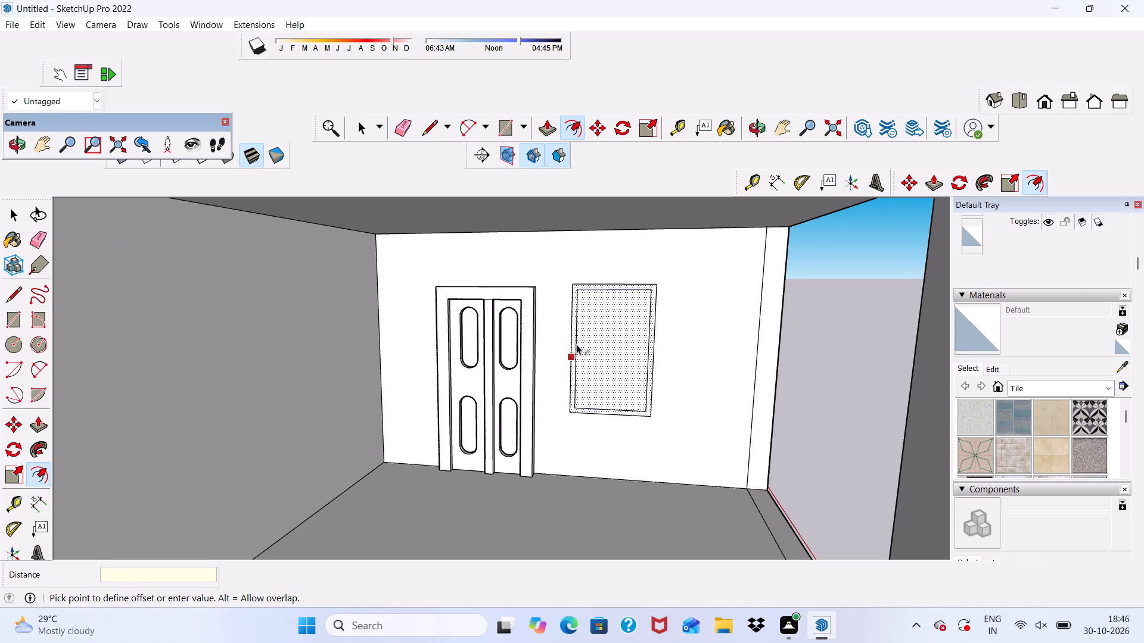
key("6")
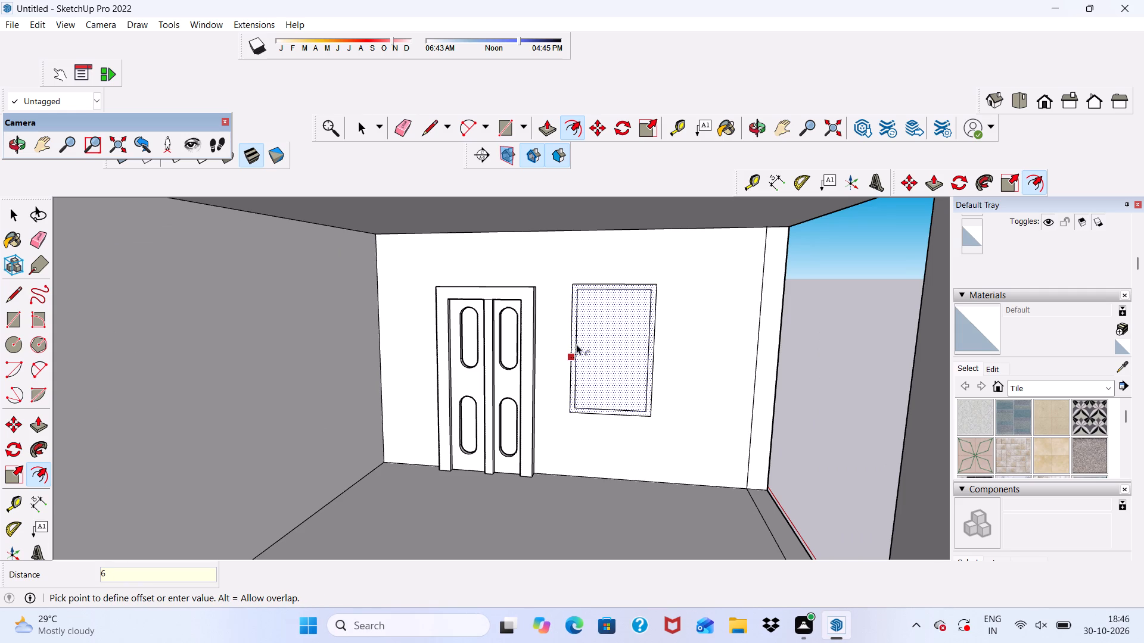
key("BackSpace")
type("3\"")
key("Return")
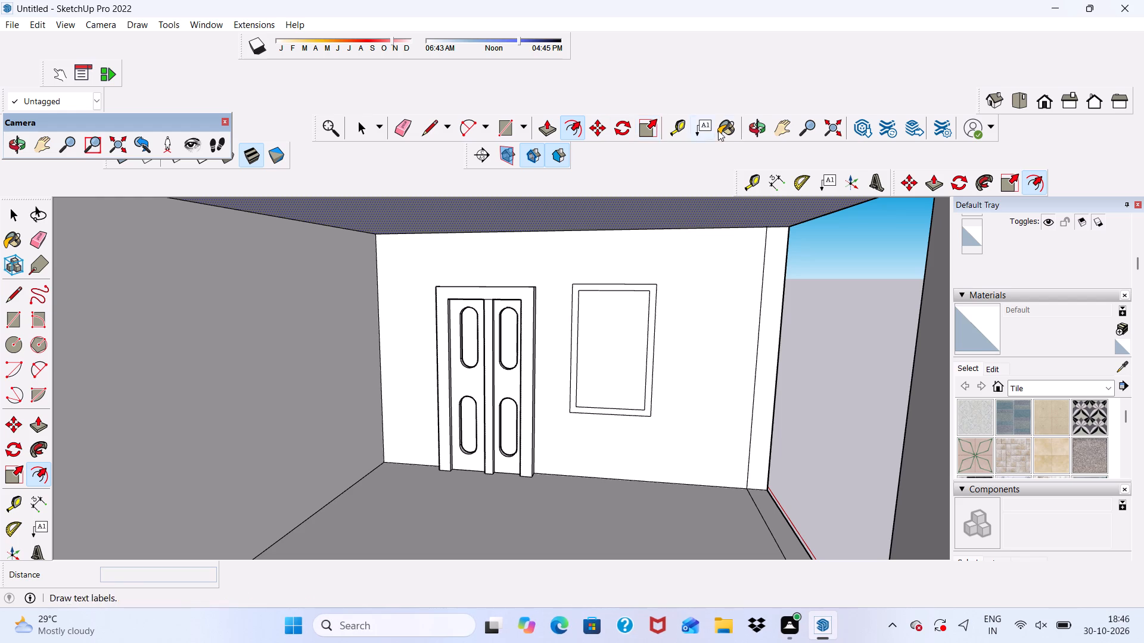
Place two vertical guides 3" apart across the window, the first about 1' 4 3/8" from the inner outline's left edge.
left_click(677, 121)
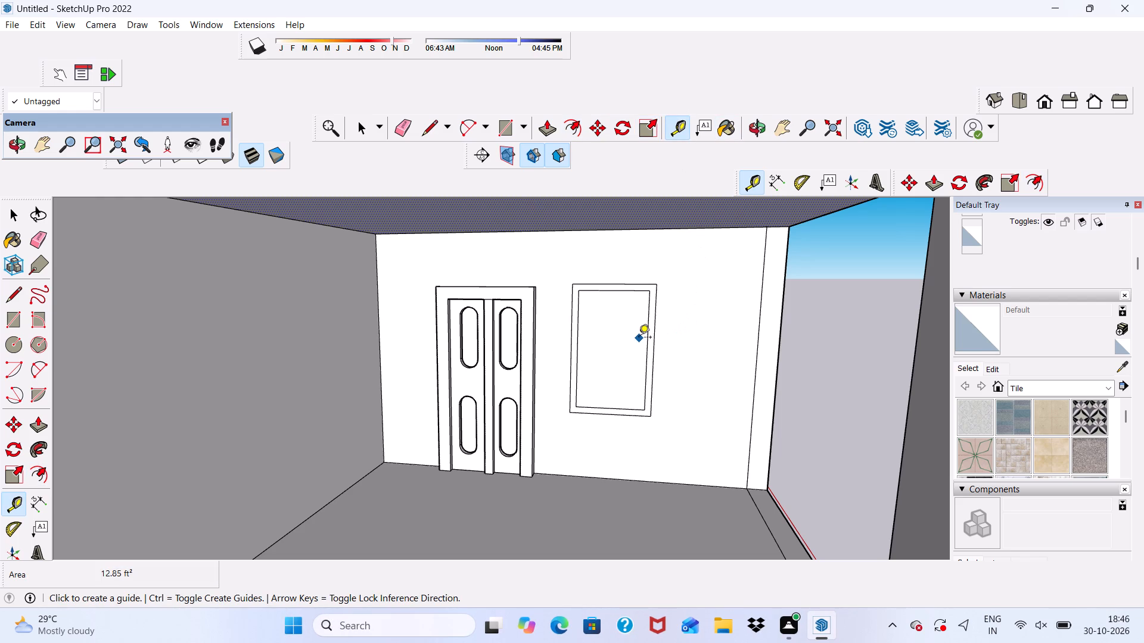
scroll(639, 338, "up", 3)
scroll(546, 355, "up", 3)
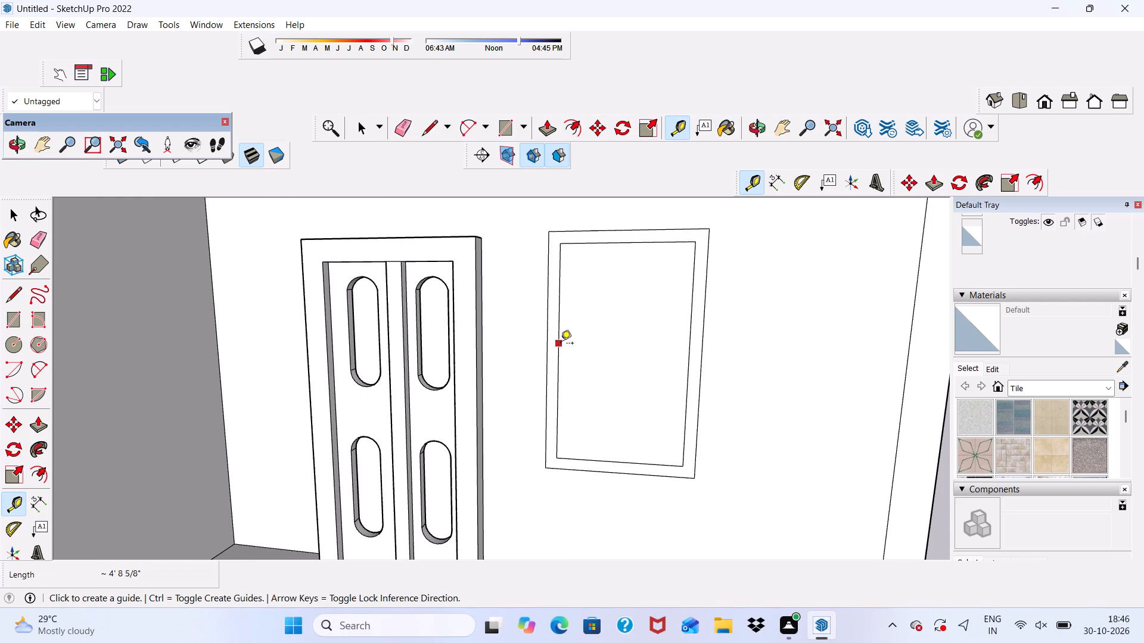
left_click(561, 338)
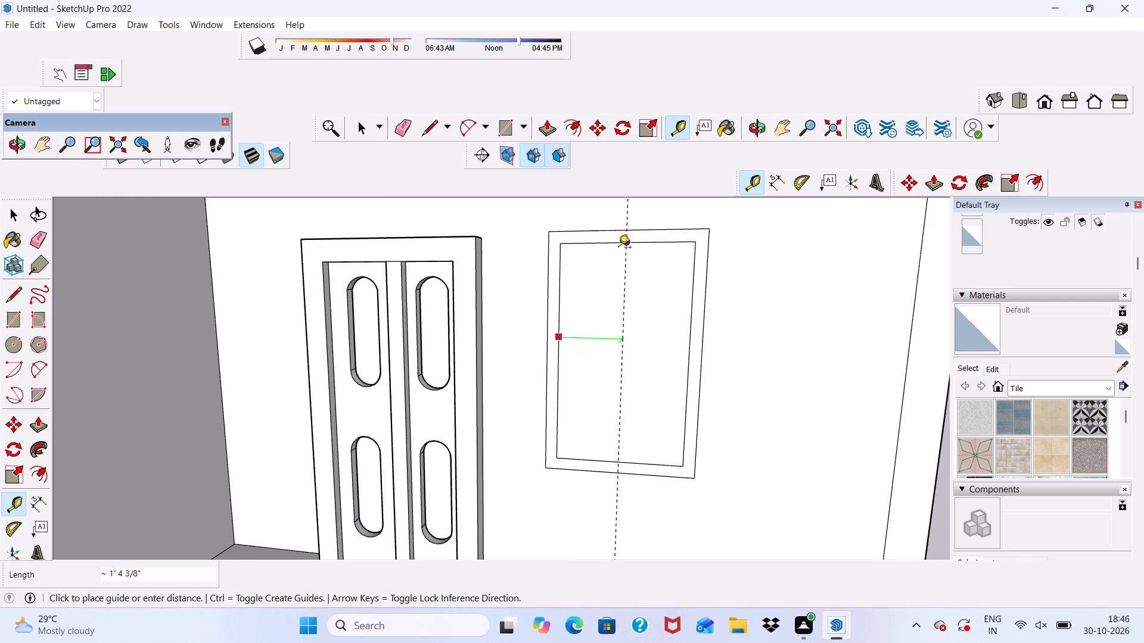
scroll(630, 244, "up", 4)
left_click(630, 244)
left_click(625, 273)
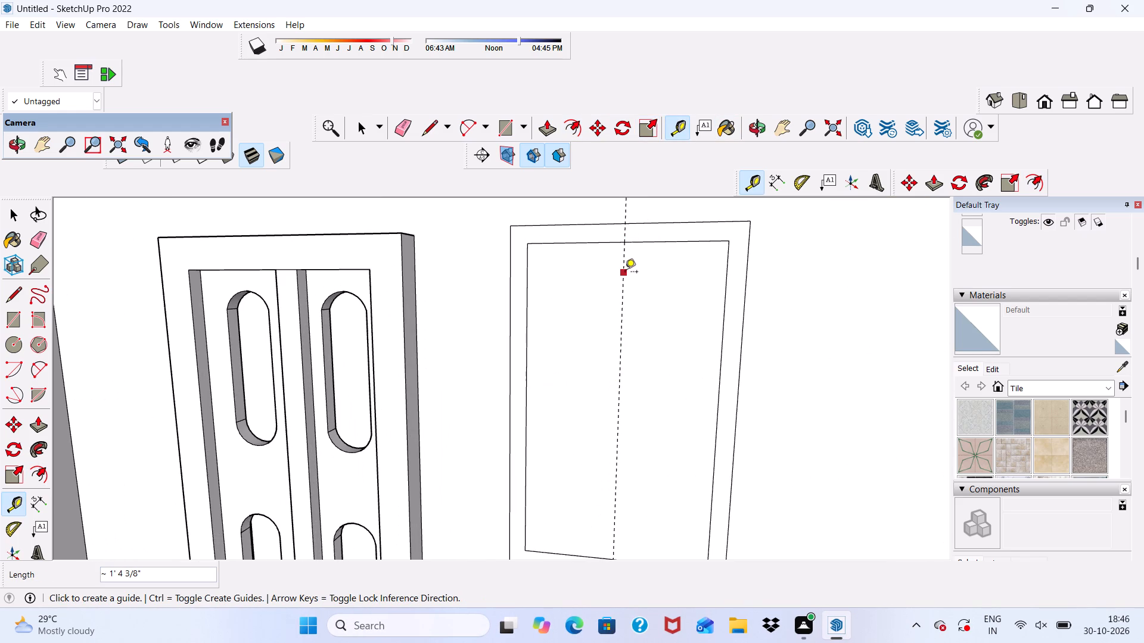
key("3")
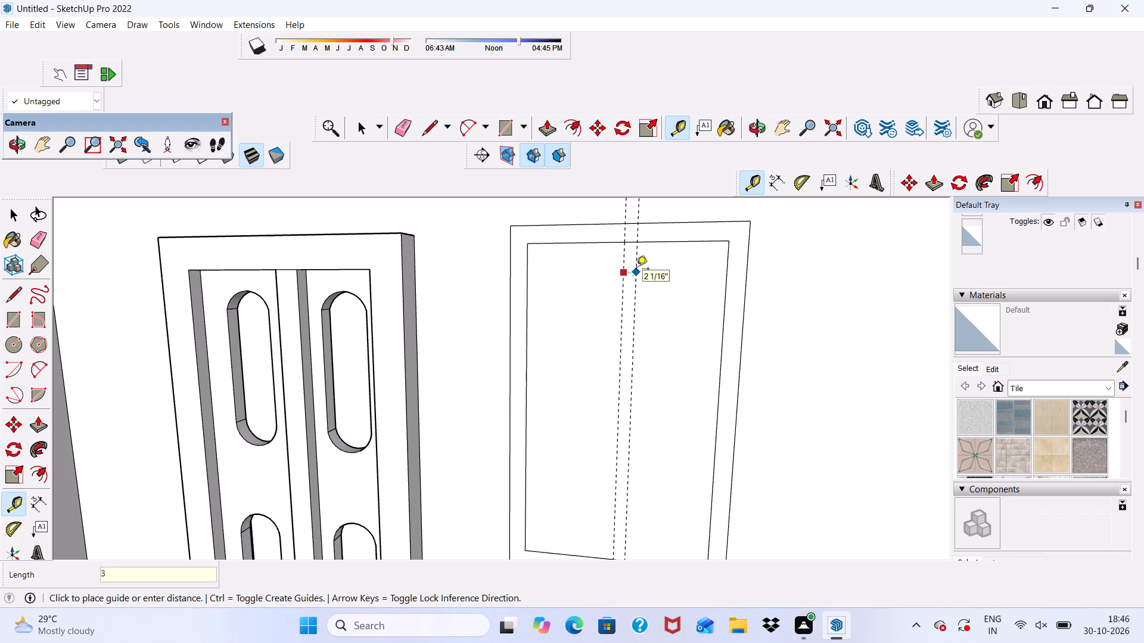
key("shift+quotedbl")
key("Return")
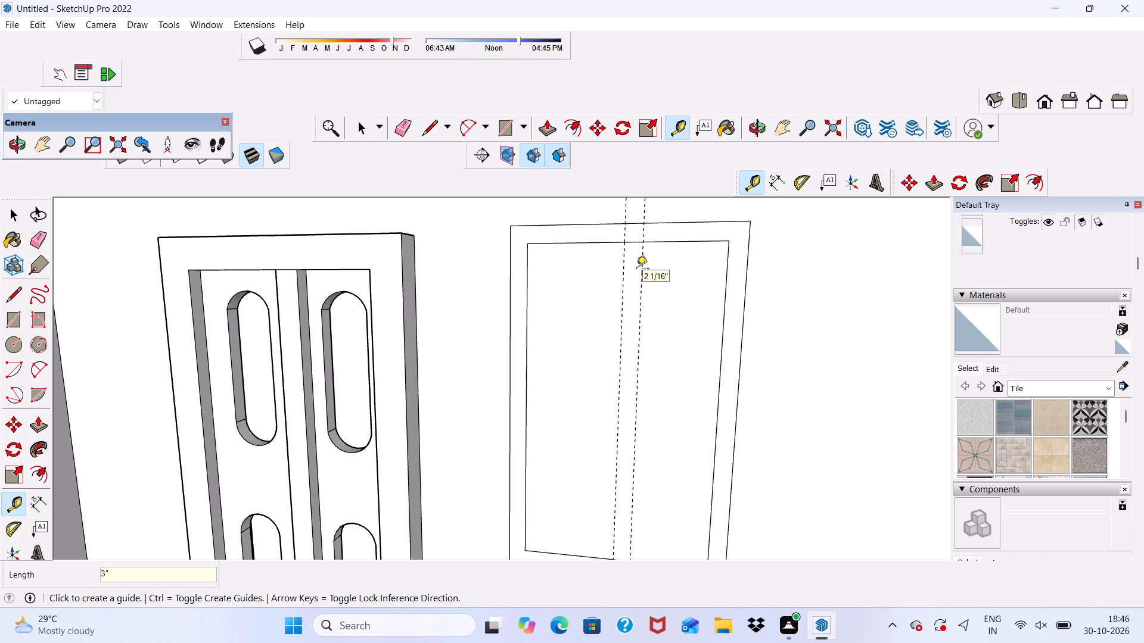
Draw two vertical mullion lines along the guides, from the window's inner top edge down to its outer bottom edge.
scroll(630, 274, "down", 8)
middle_click_drag(590, 329, 577, 352)
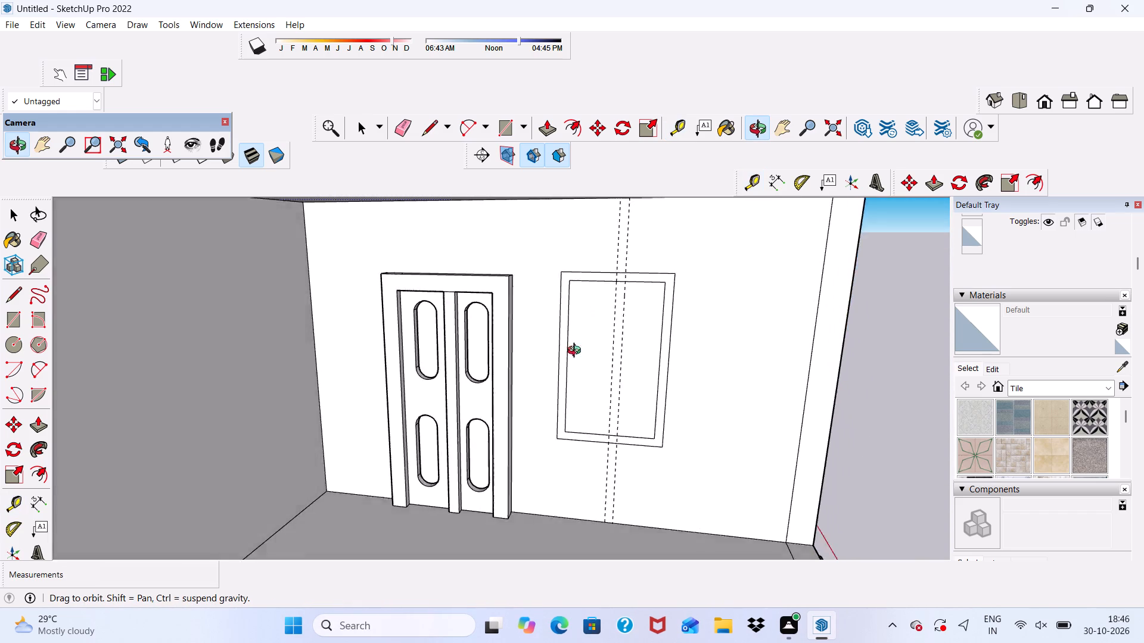
middle_click_drag(577, 352, 603, 314)
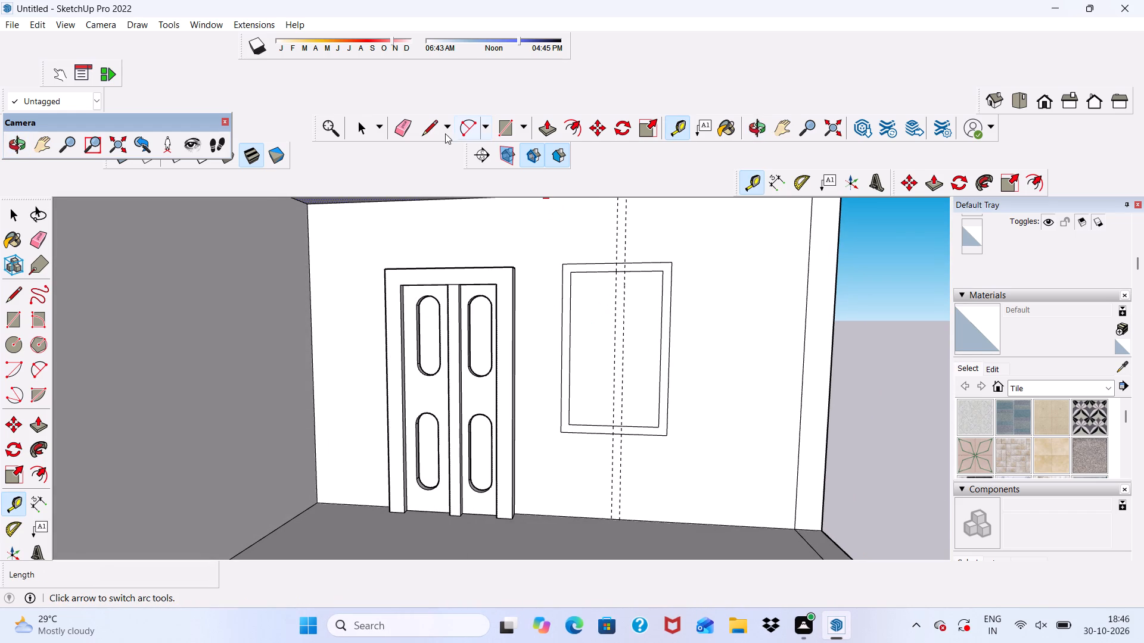
left_click(431, 121)
scroll(579, 255, "up", 3)
left_click(627, 280)
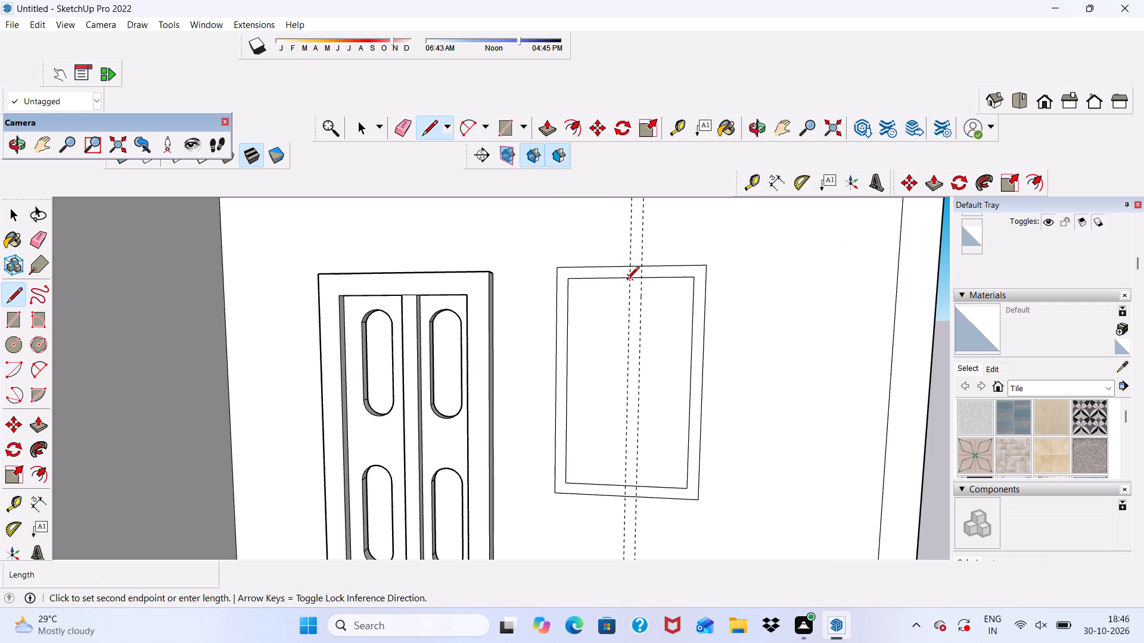
left_click(627, 498)
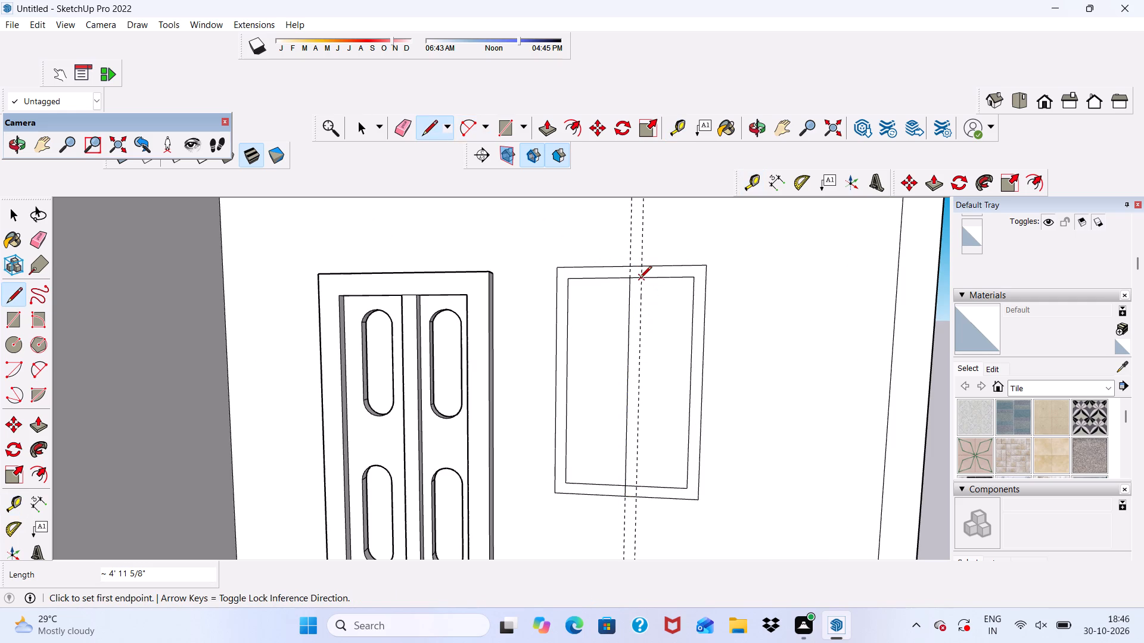
left_click(640, 278)
scroll(645, 386, "down", 1)
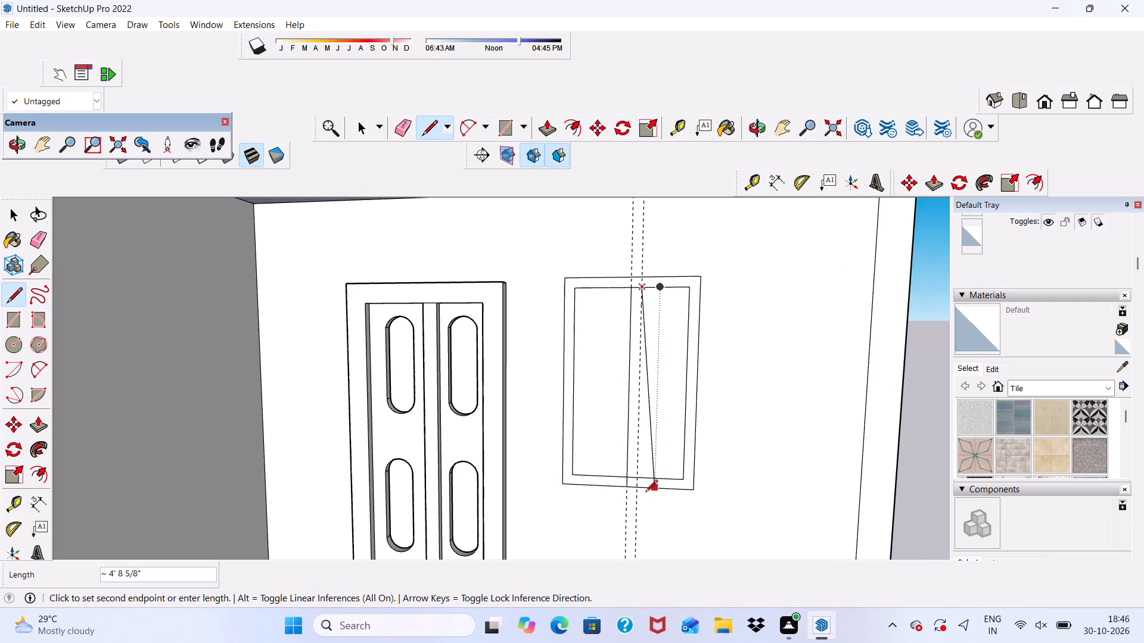
left_click(638, 491)
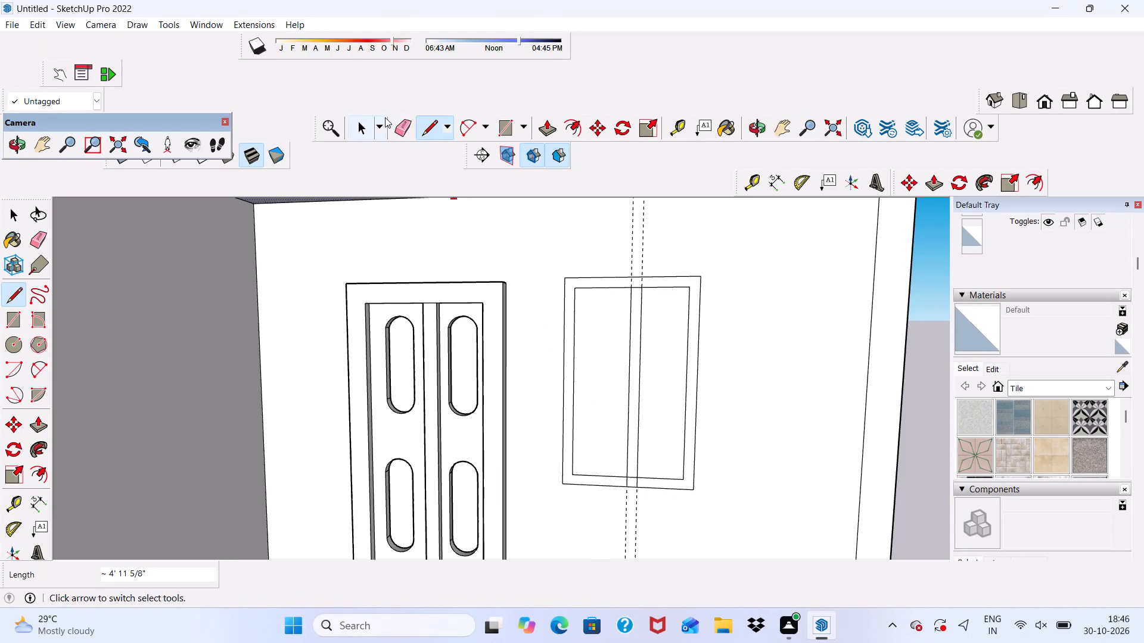
Erase the guides and the line segments crossing the mullion's ends so it merges with the window frame around two panes.
left_click(405, 121)
scroll(711, 289, "up", 1)
left_click_drag(652, 247, 620, 247)
scroll(620, 247, "up", 2)
left_click_drag(647, 248, 606, 248)
scroll(617, 290, "up", 8)
left_click_drag(620, 291, 622, 309)
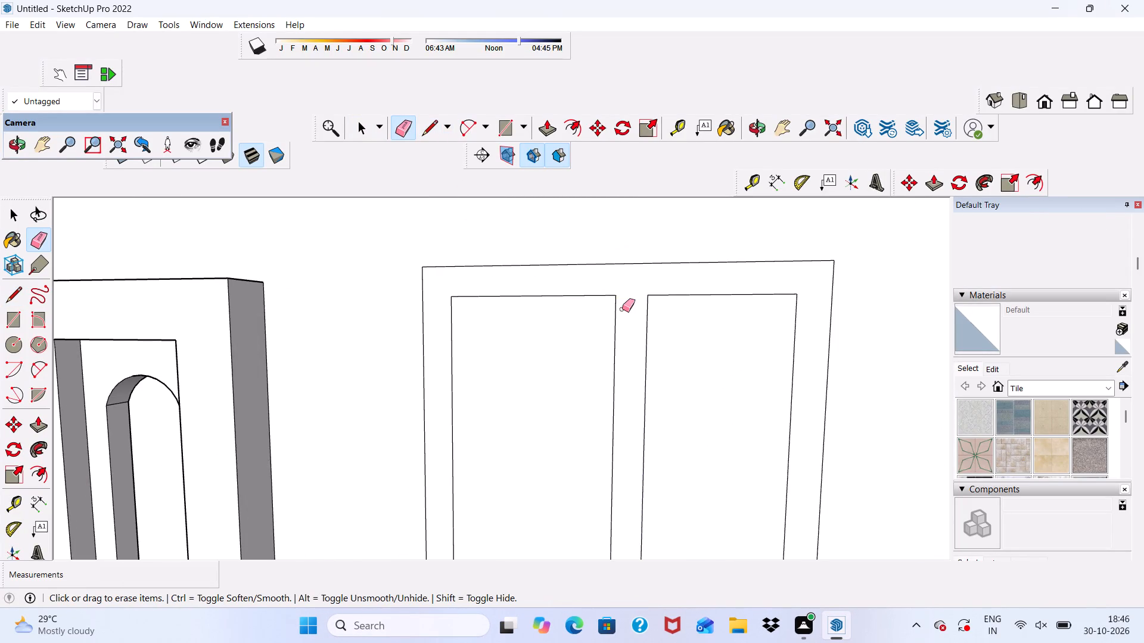
scroll(620, 234, "down", 11)
scroll(673, 391, "up", 5)
scroll(673, 391, "down", 2)
scroll(648, 504, "up", 9)
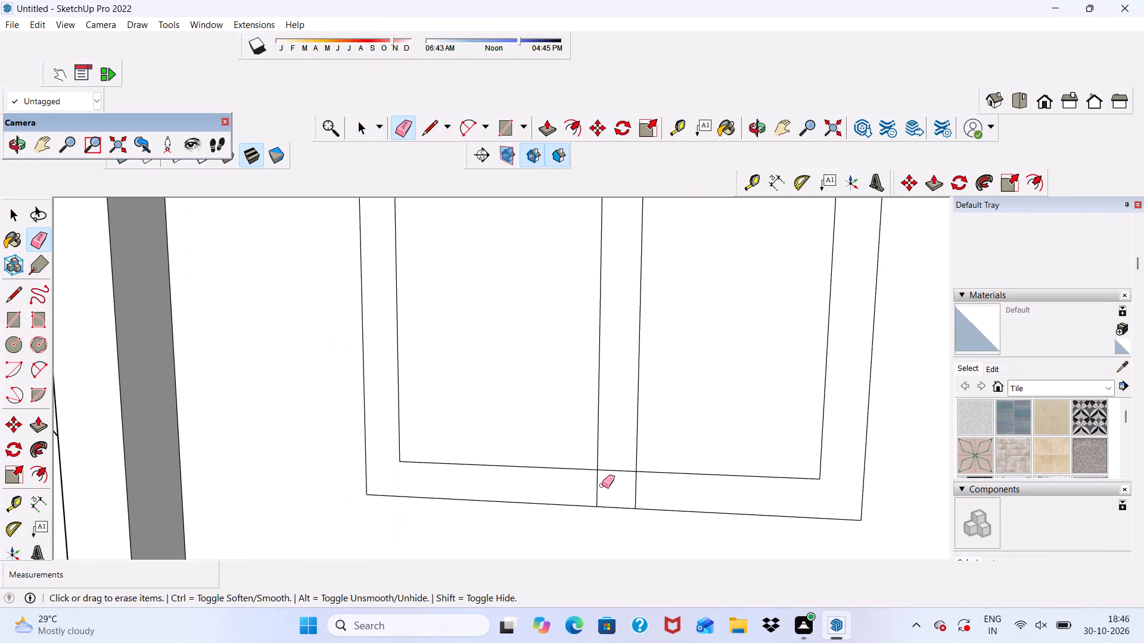
left_click_drag(602, 485, 596, 486)
left_click_drag(632, 482, 657, 492)
left_click_drag(614, 461, 615, 478)
scroll(607, 439, "down", 16)
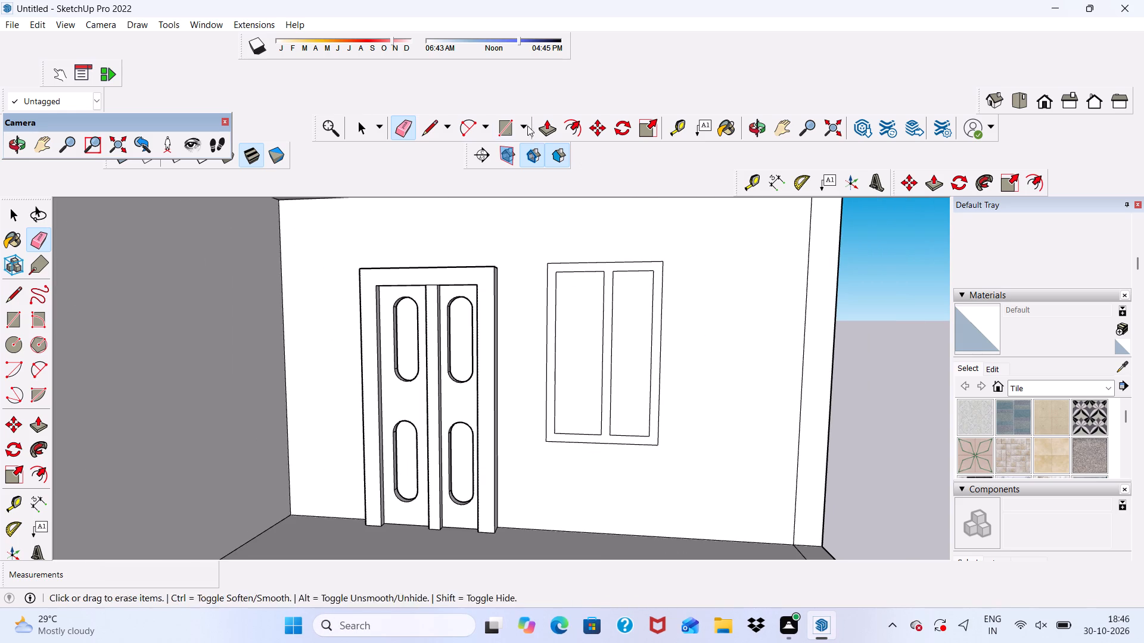
Push/Pull the window frame and mullion face out from the wall by 3".
left_click(546, 124)
scroll(605, 254, "up", 8)
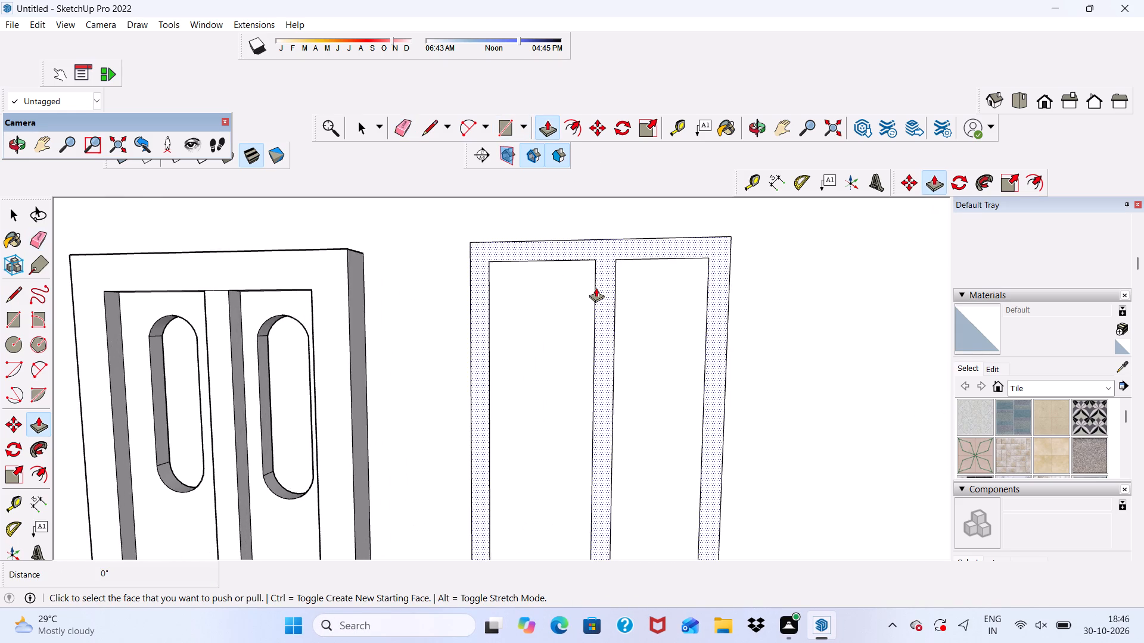
left_click(596, 288)
scroll(601, 288, "down", 2)
scroll(547, 249, "down", 2)
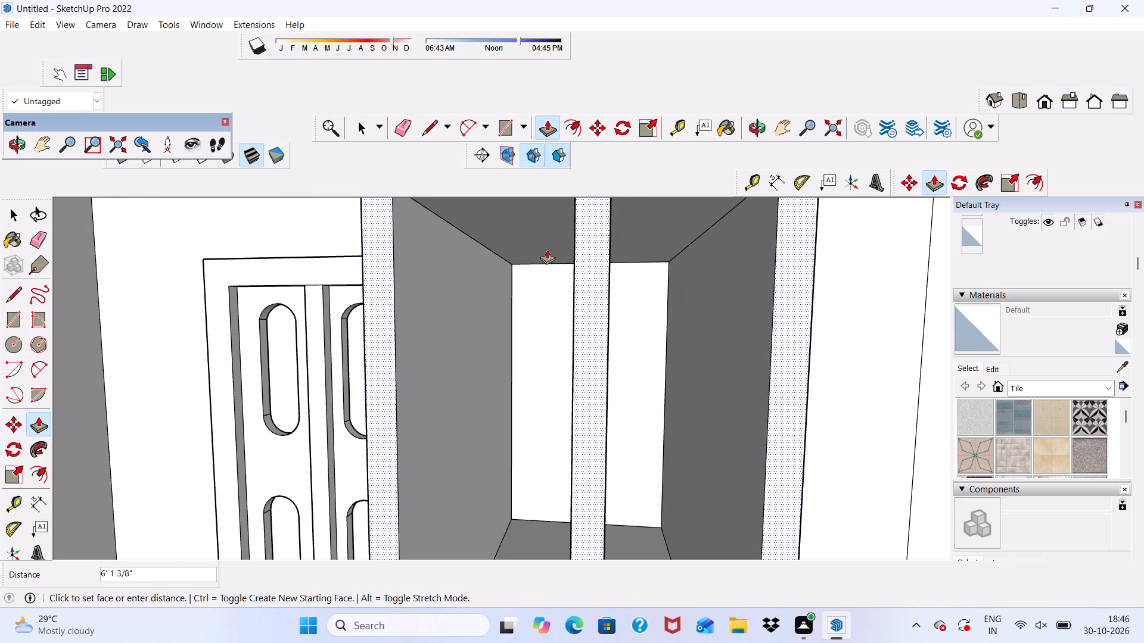
key("3")
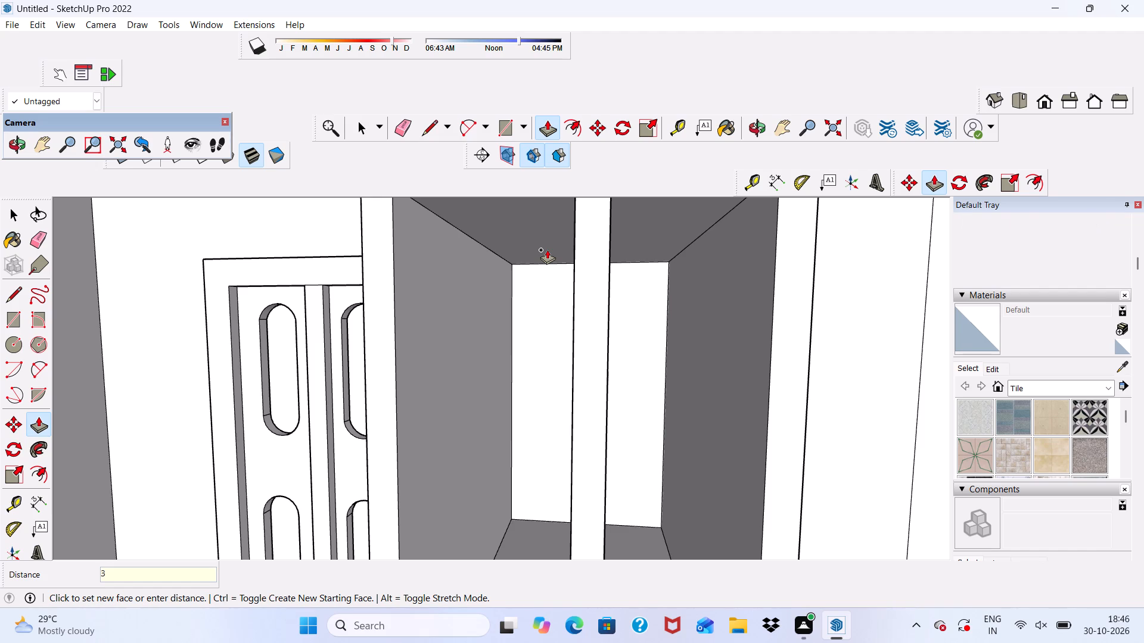
key("shift+quotedbl")
key("Return")
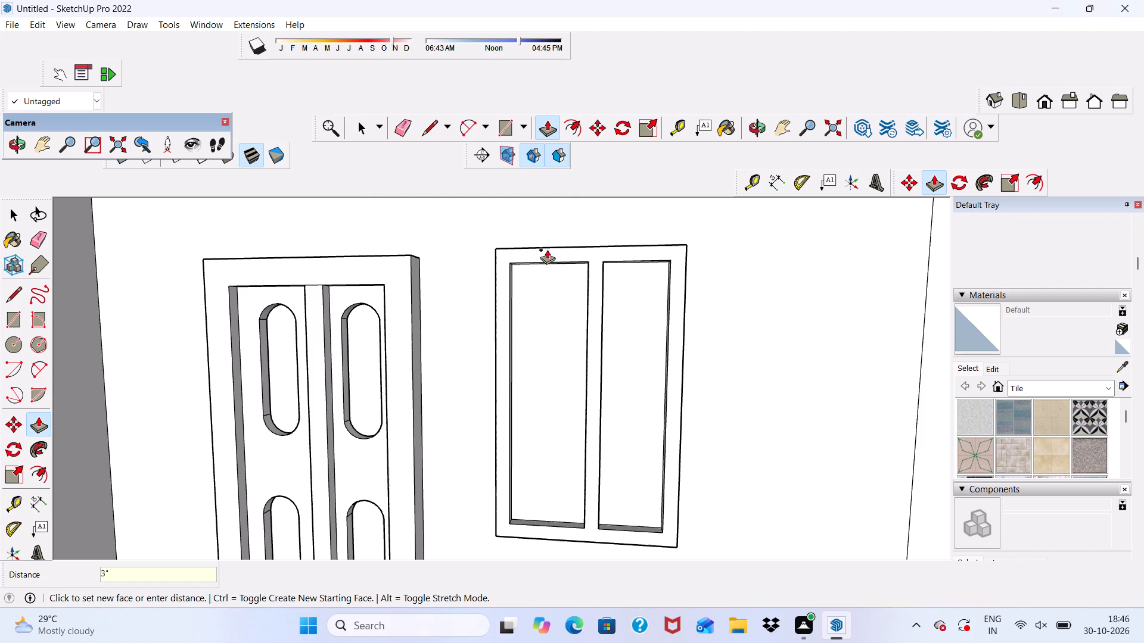
Erase the short vertical line crossing the roof slab's edge above the open upper-floor corner.
scroll(559, 270, "down", 11)
middle_click_drag(639, 301, 469, 323)
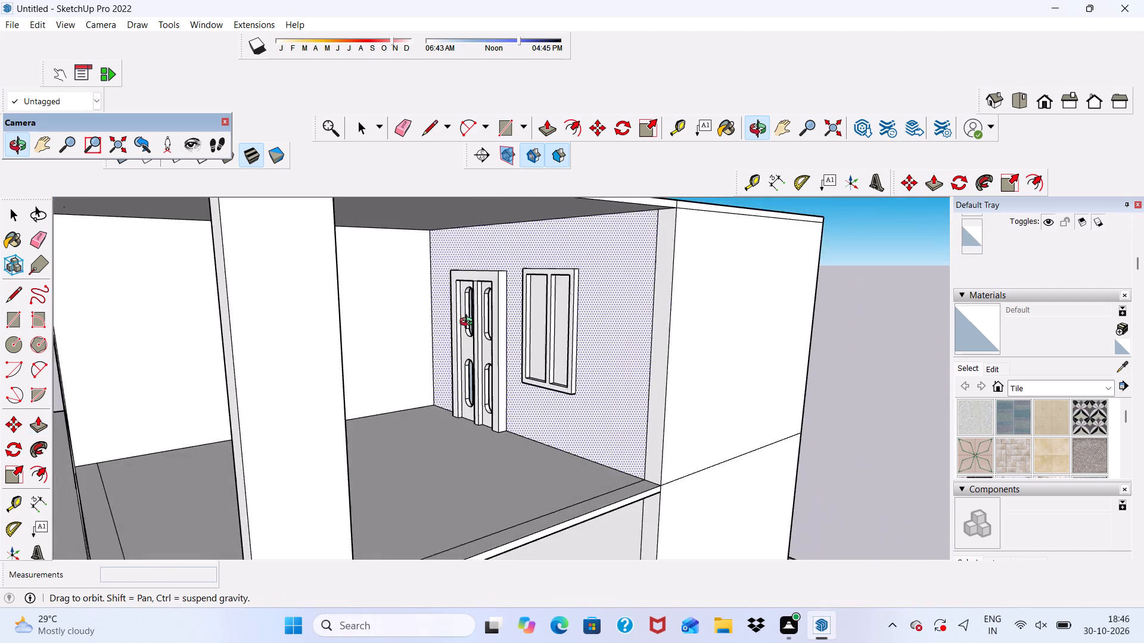
middle_click_drag(469, 323, 803, 347)
scroll(803, 345, "up", 3)
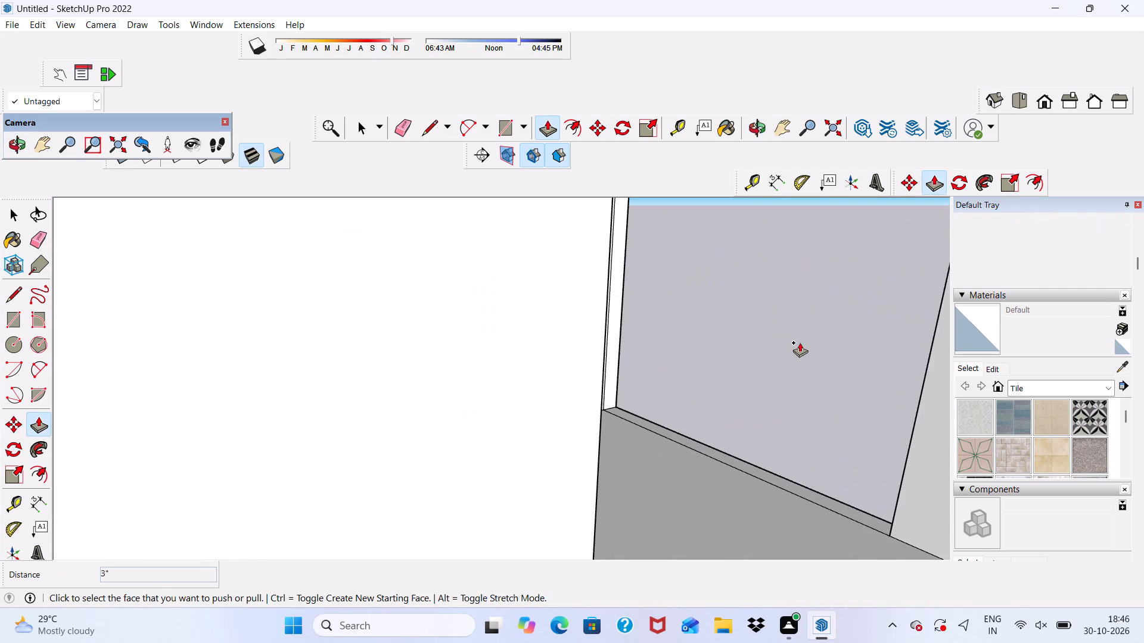
key("space")
scroll(776, 273, "down", 9)
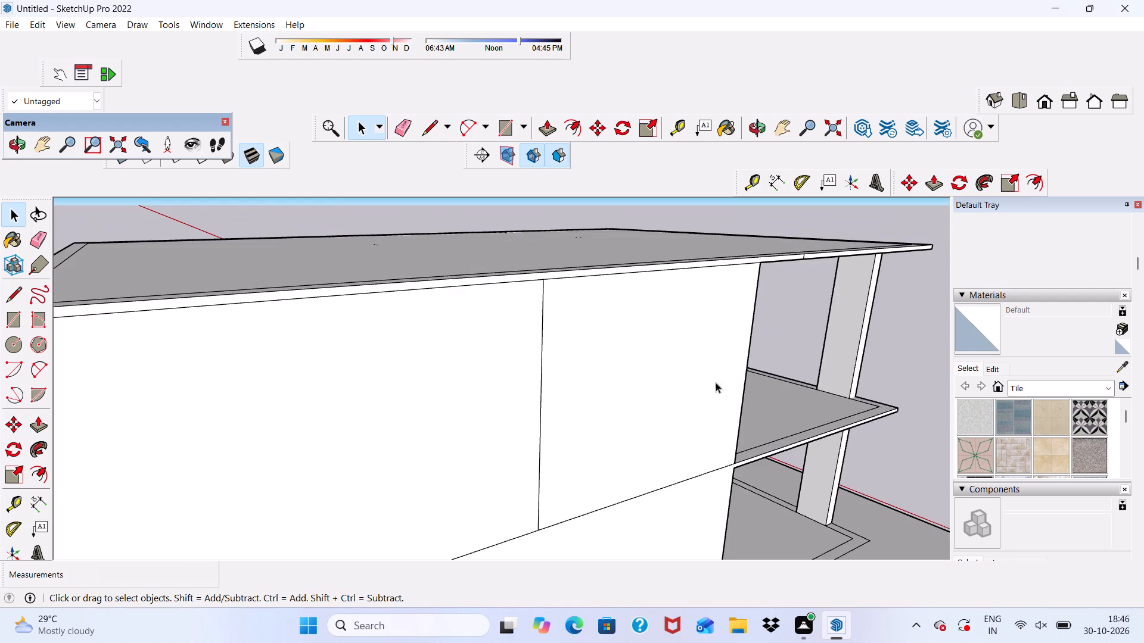
middle_click_drag(624, 367, 487, 344)
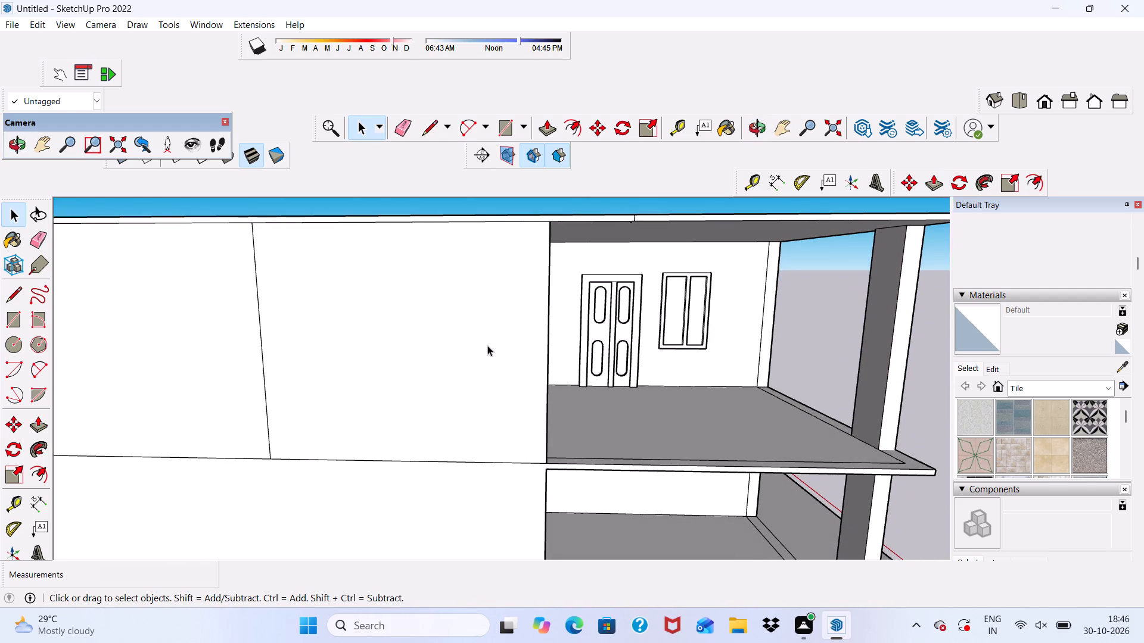
left_click(397, 123)
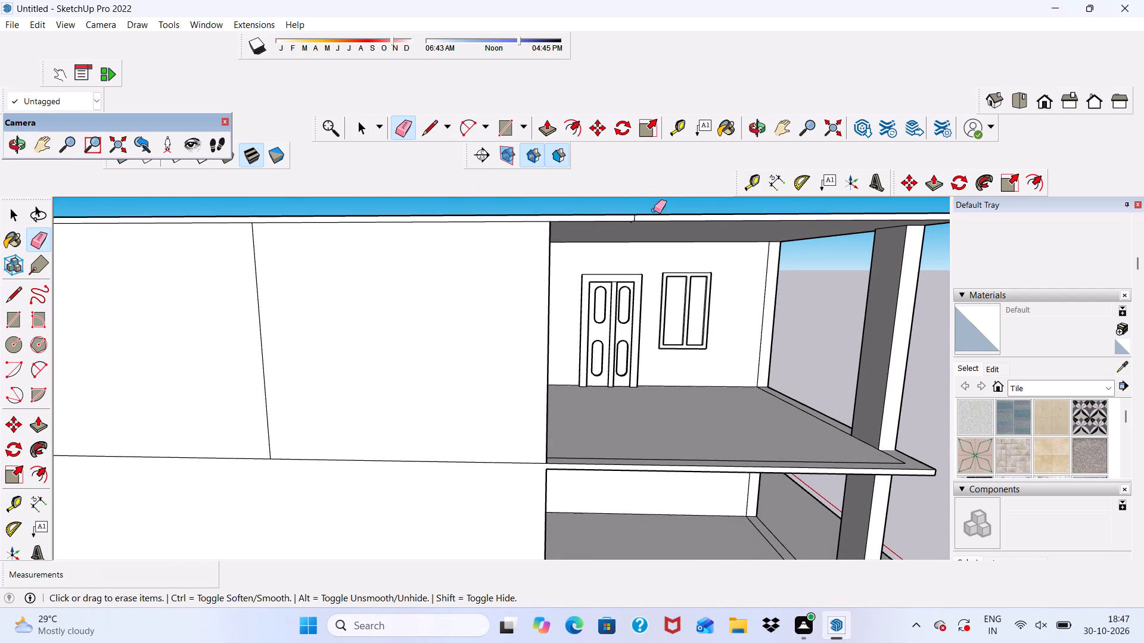
scroll(659, 215, "up", 8)
scroll(611, 207, "down", 13)
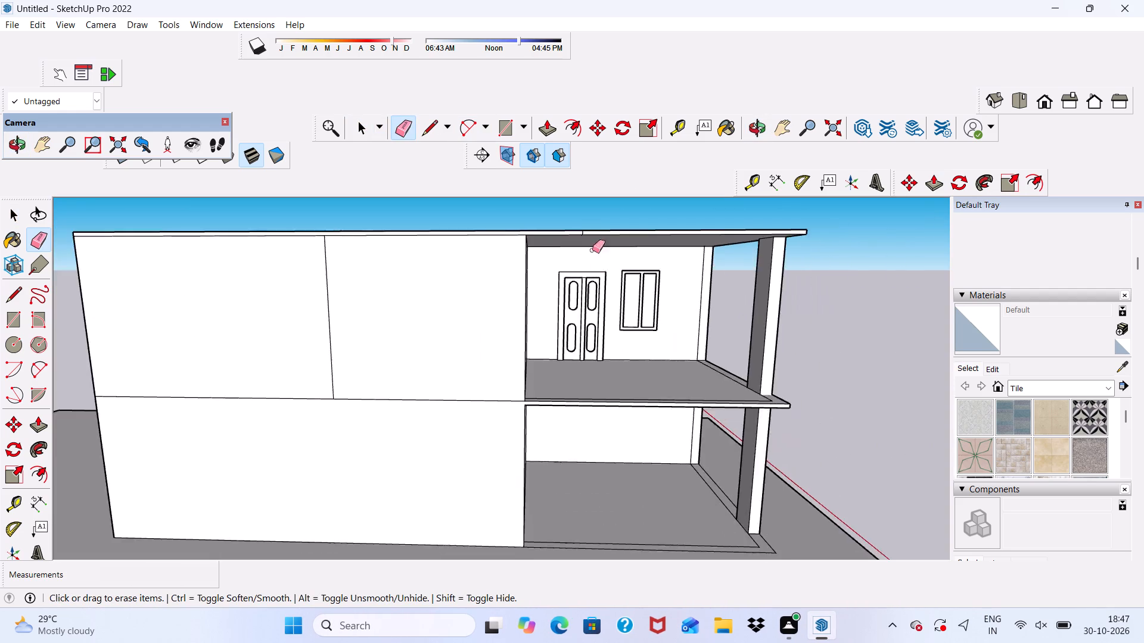
scroll(583, 227, "up", 6)
left_click_drag(586, 239, 574, 236)
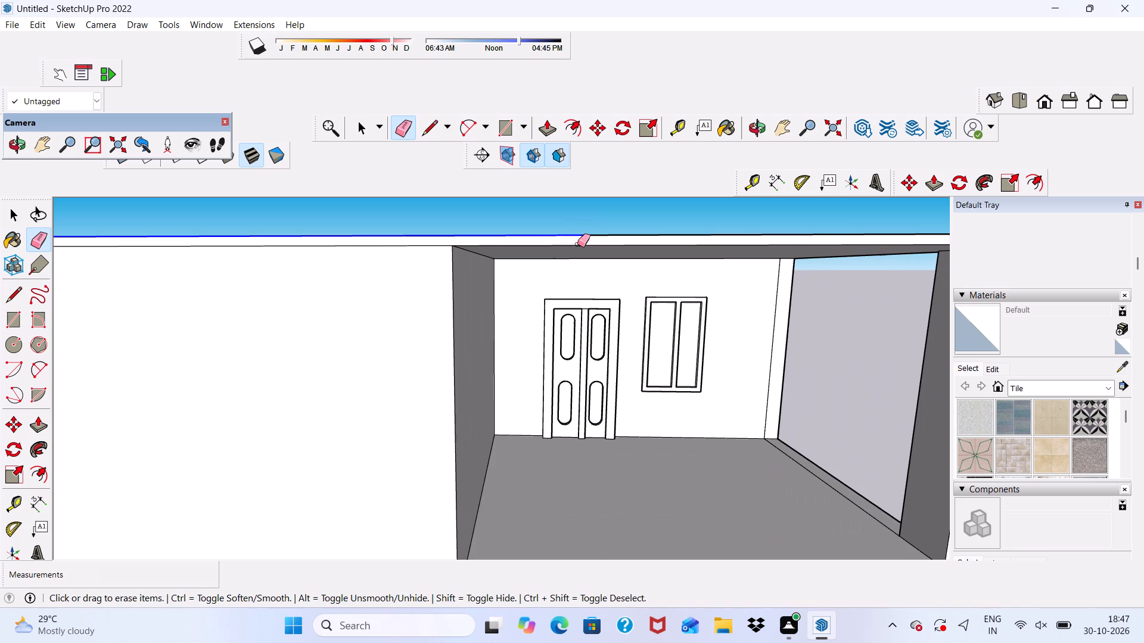
key("ctrl+z")
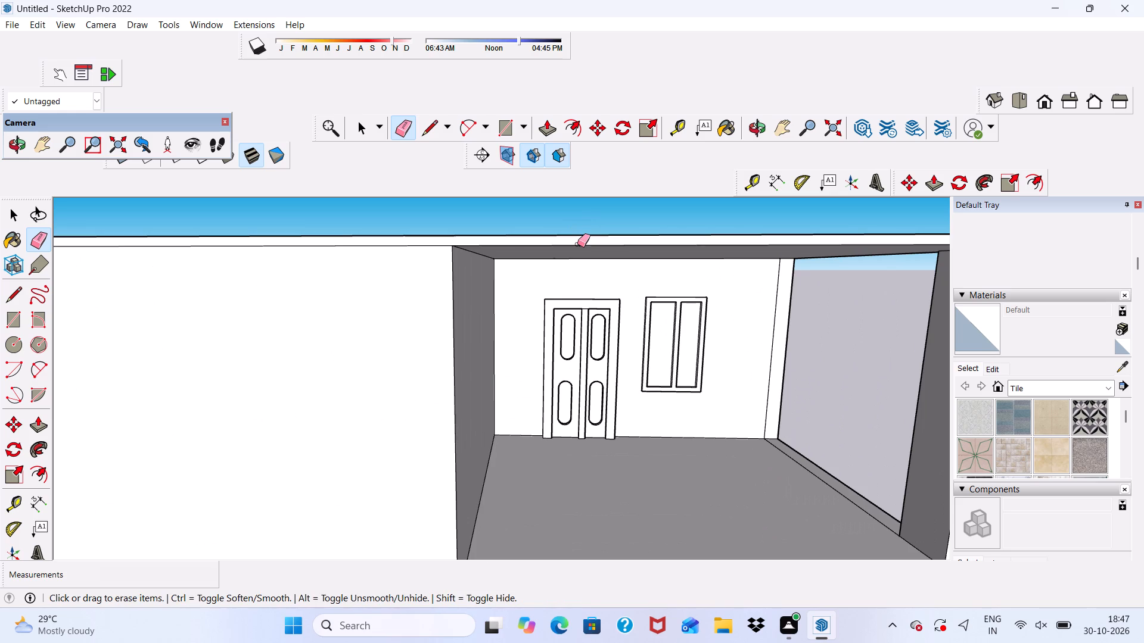
scroll(562, 261, "up", 6)
scroll(574, 252, "down", 5)
scroll(616, 274, "up", 5)
scroll(611, 241, "down", 5)
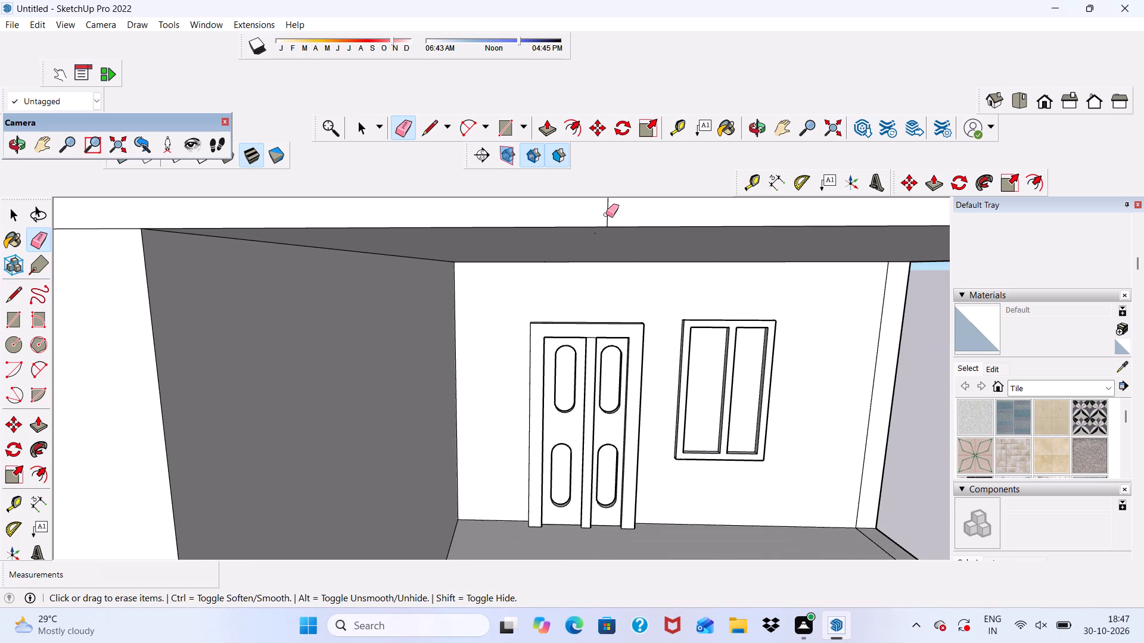
left_click(605, 214)
Erase the stray marks near the far edge of the roof slab's top face.
scroll(561, 238, "down", 8)
middle_click_drag(665, 362, 517, 357)
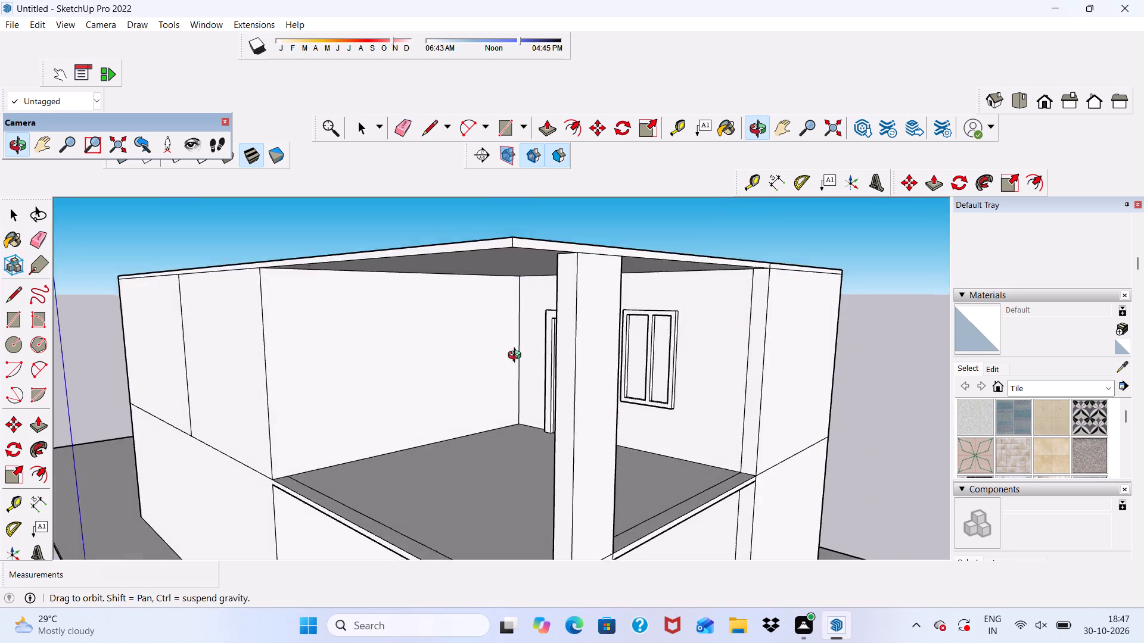
middle_click_drag(517, 357, 583, 427)
left_click_drag(586, 280, 572, 290)
left_click_drag(577, 277, 576, 313)
left_click_drag(579, 279, 564, 322)
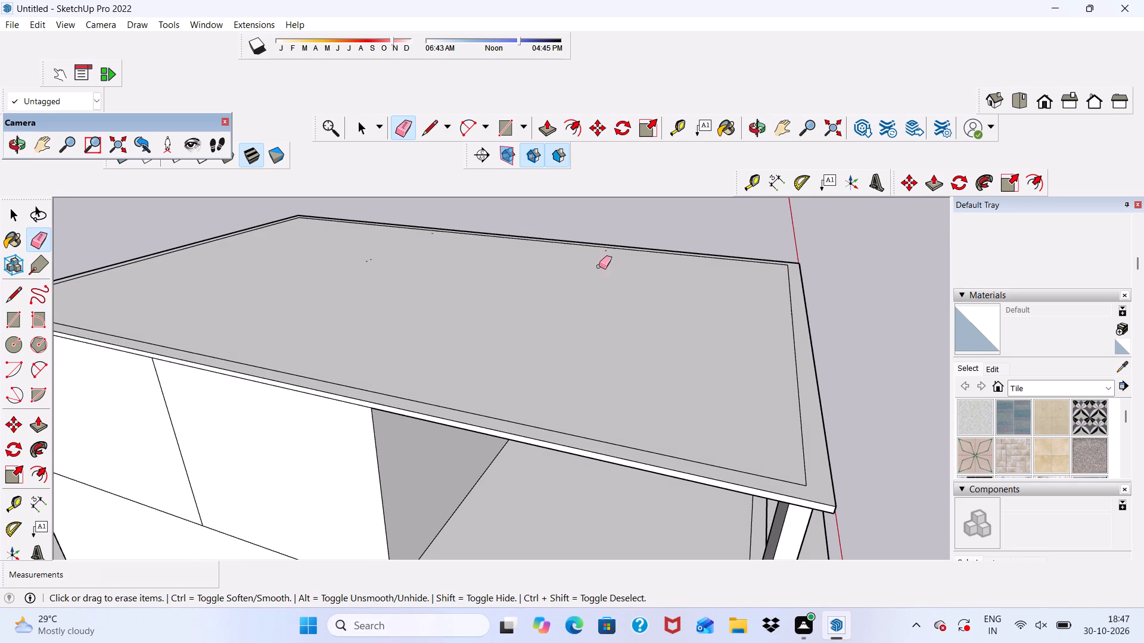
left_click(608, 249)
left_click_drag(605, 253, 595, 301)
scroll(577, 308, "down", 9)
middle_click_drag(559, 275, 559, 263)
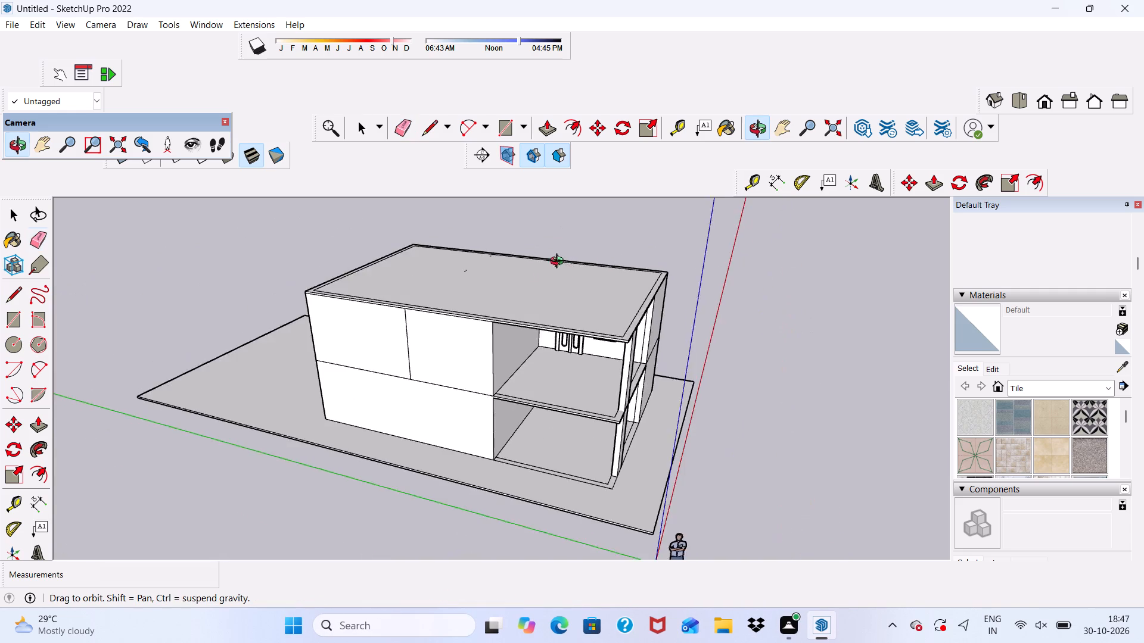
middle_click_drag(559, 263, 541, 230)
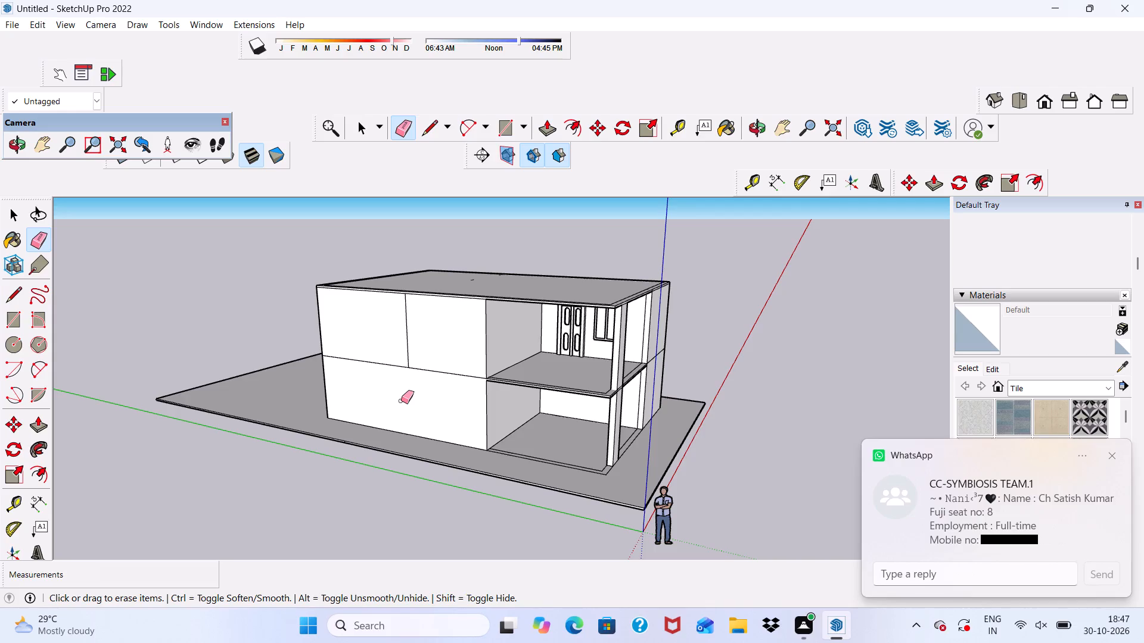
Erase the vertical line and the horizontal floor line on the long solid side wall.
scroll(420, 334, "down", 4)
scroll(407, 324, "up", 6)
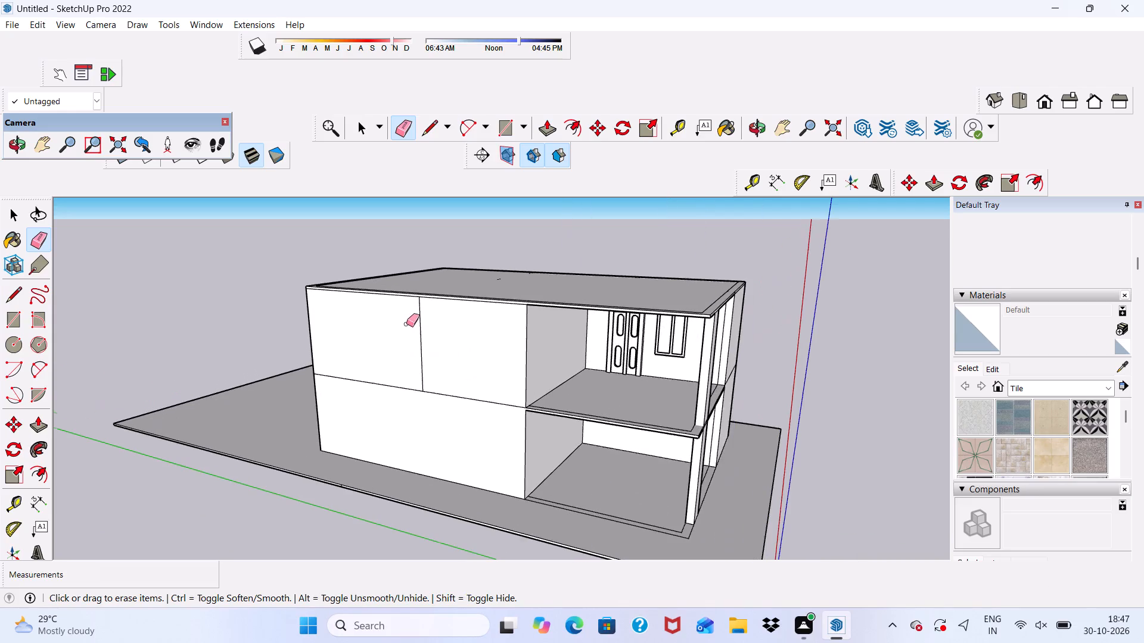
left_click_drag(406, 324, 427, 398)
left_click_drag(350, 354, 369, 416)
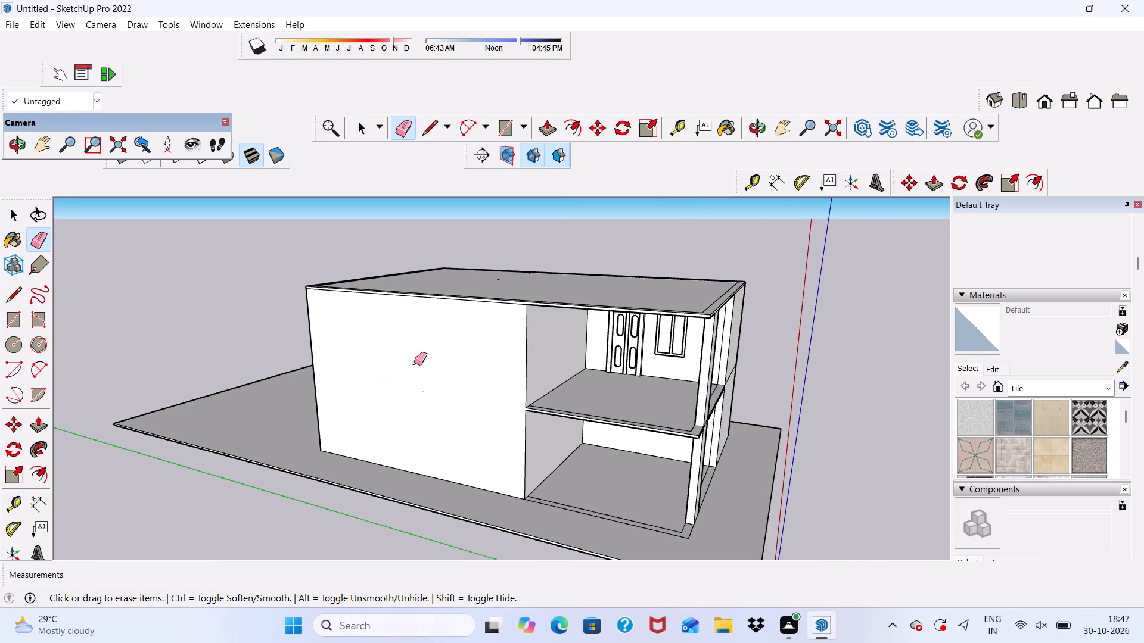
Erase the remaining stray marks in the middle of the roof slab's top face.
scroll(511, 284, "up", 5)
middle_click_drag(505, 300, 502, 354)
left_click_drag(494, 240, 492, 263)
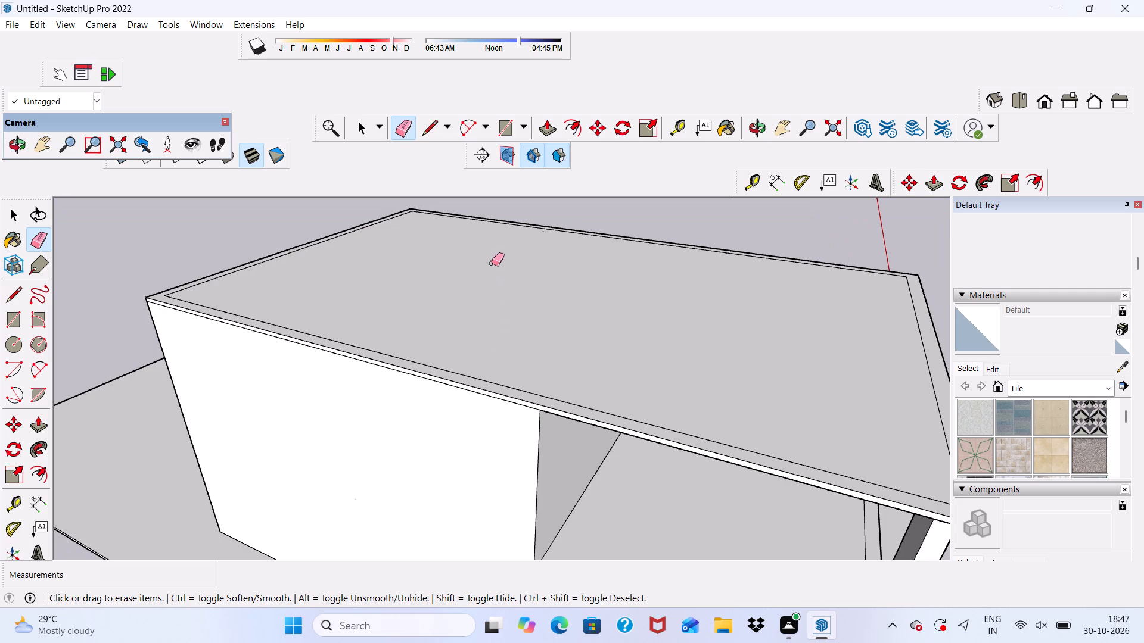
left_click_drag(493, 254, 493, 269)
scroll(497, 253, "down", 12)
scroll(589, 230, "down", 3)
middle_click_drag(591, 233, 575, 326)
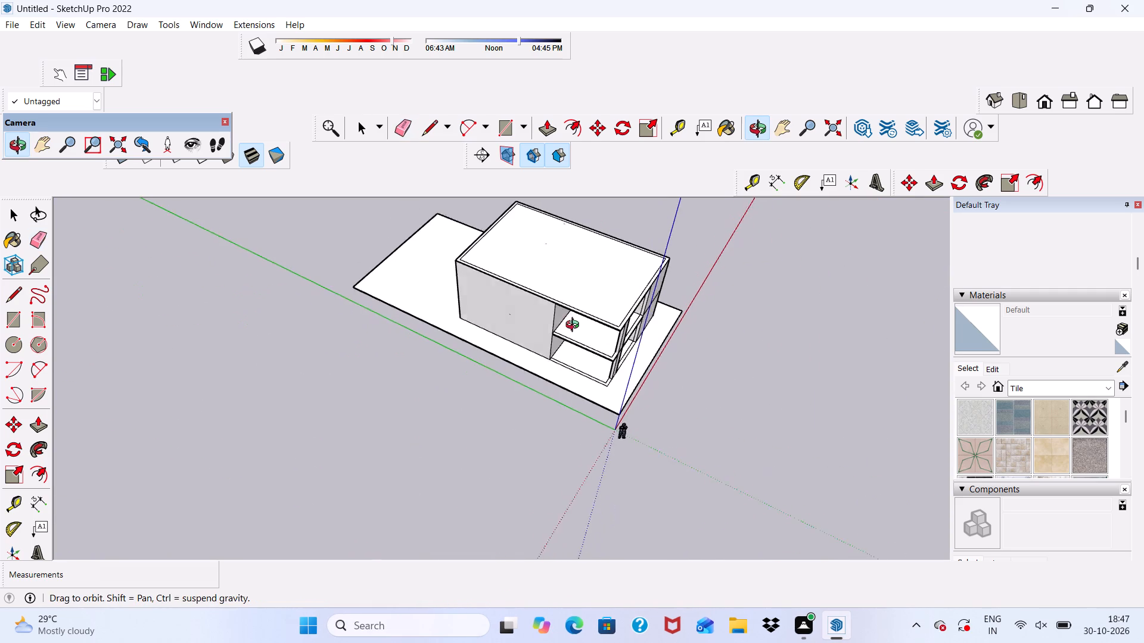
middle_click_drag(575, 326, 560, 326)
middle_click_drag(561, 294, 550, 226)
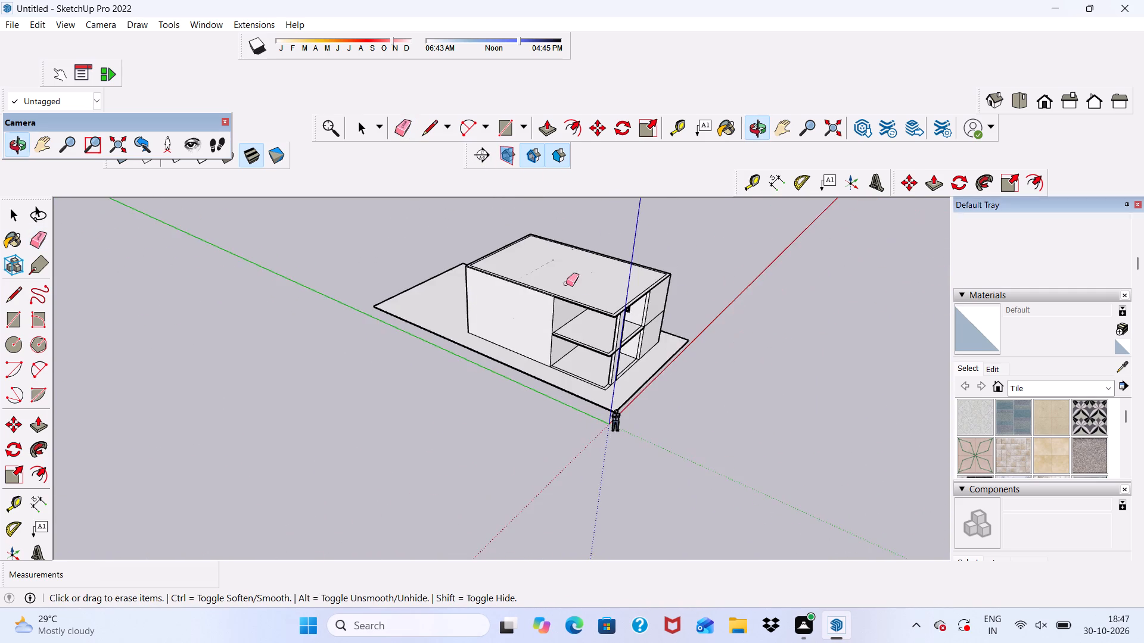
scroll(576, 304, "up", 3)
scroll(545, 259, "up", 3)
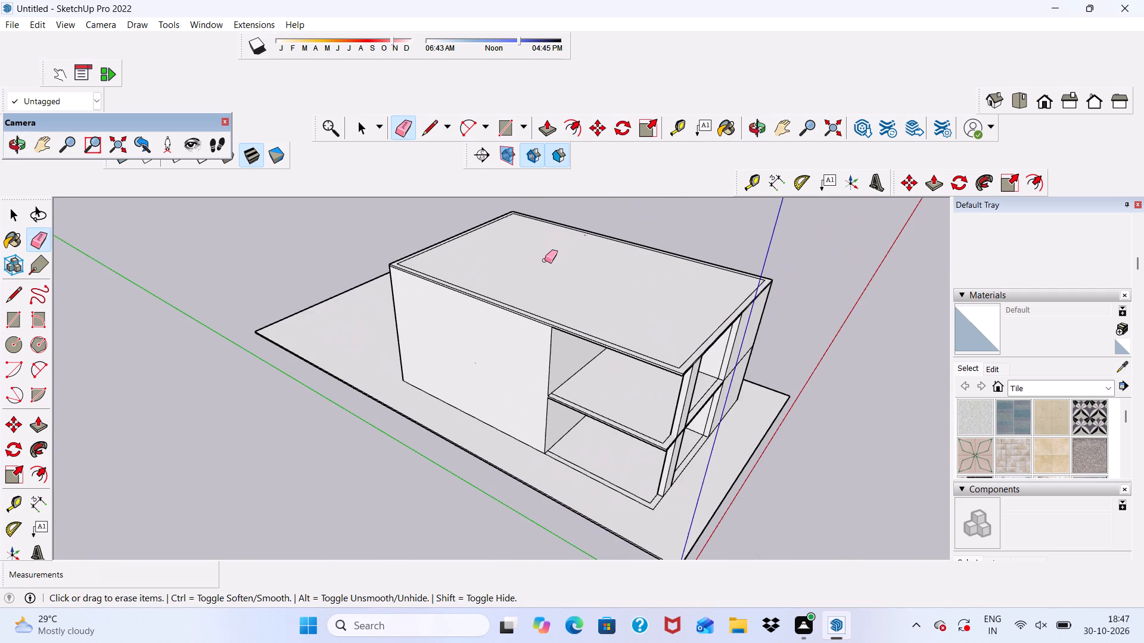
left_click_drag(506, 267, 549, 291)
left_click_drag(543, 247, 558, 294)
left_click_drag(551, 232, 552, 269)
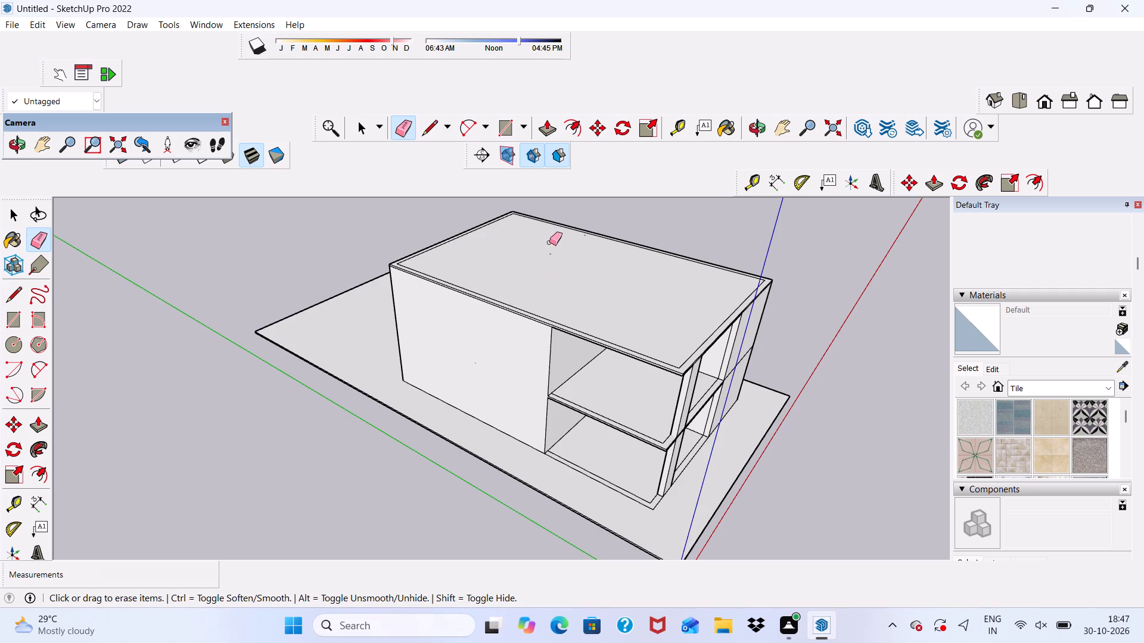
left_click_drag(549, 242, 548, 260)
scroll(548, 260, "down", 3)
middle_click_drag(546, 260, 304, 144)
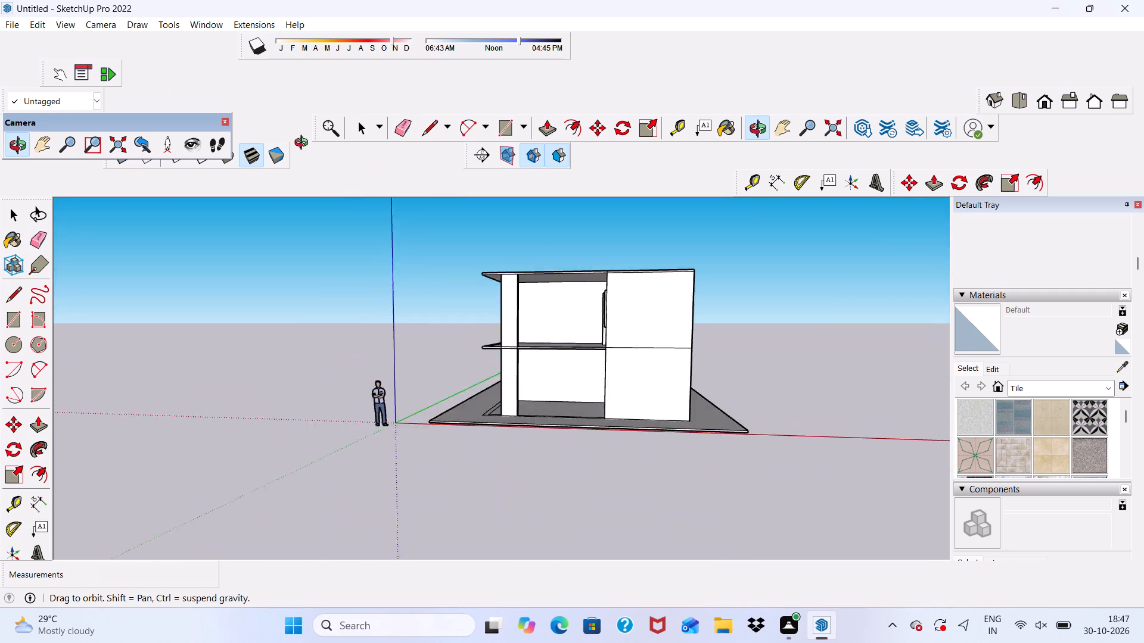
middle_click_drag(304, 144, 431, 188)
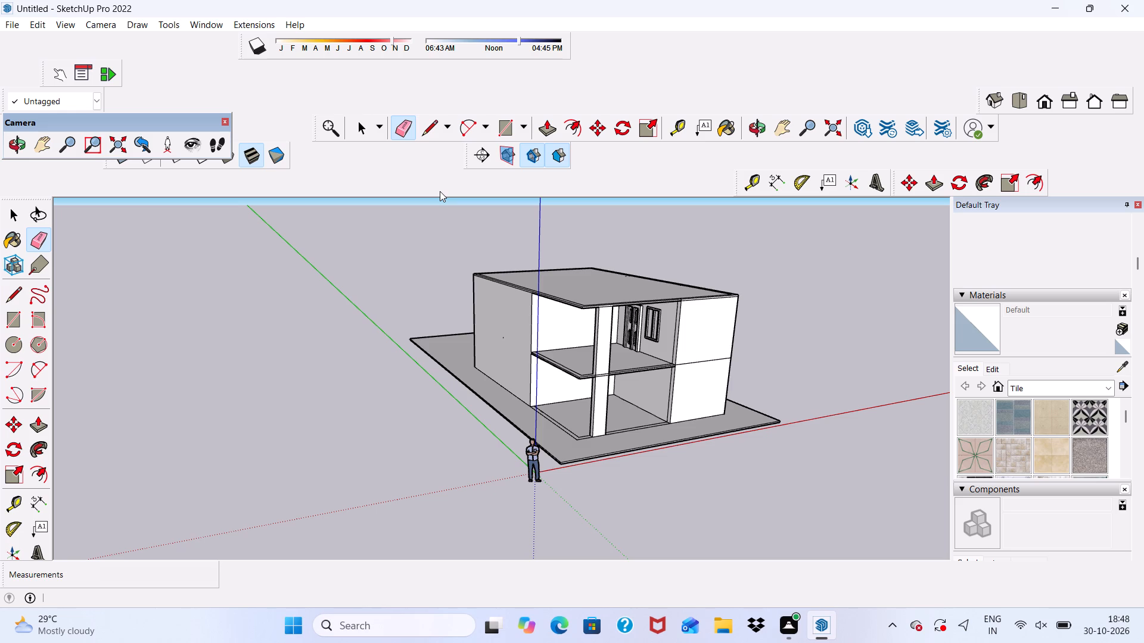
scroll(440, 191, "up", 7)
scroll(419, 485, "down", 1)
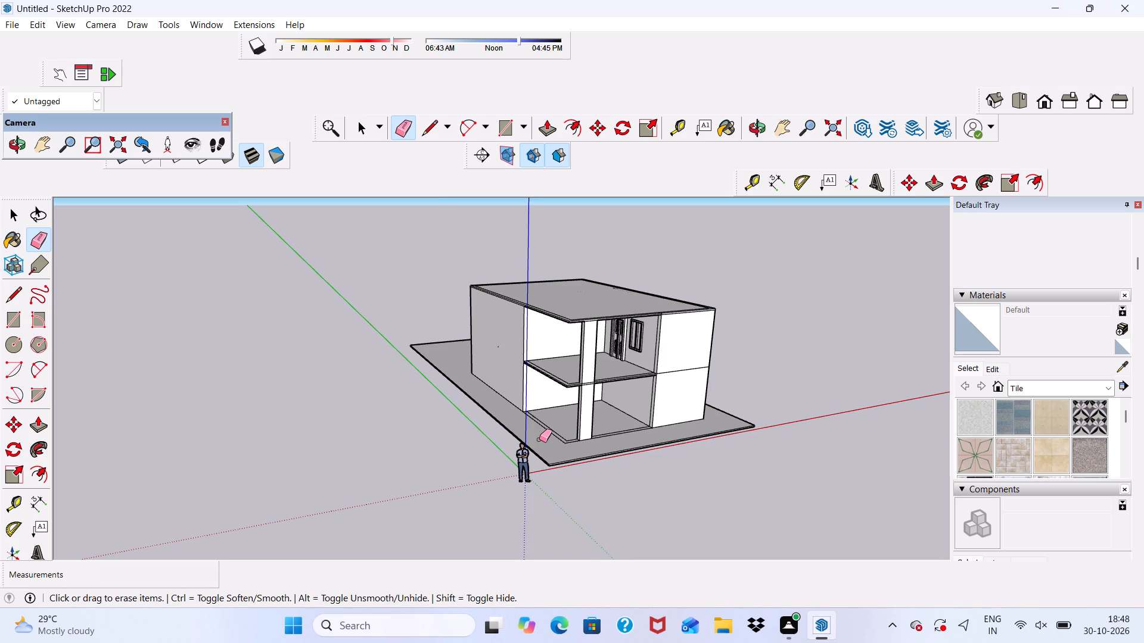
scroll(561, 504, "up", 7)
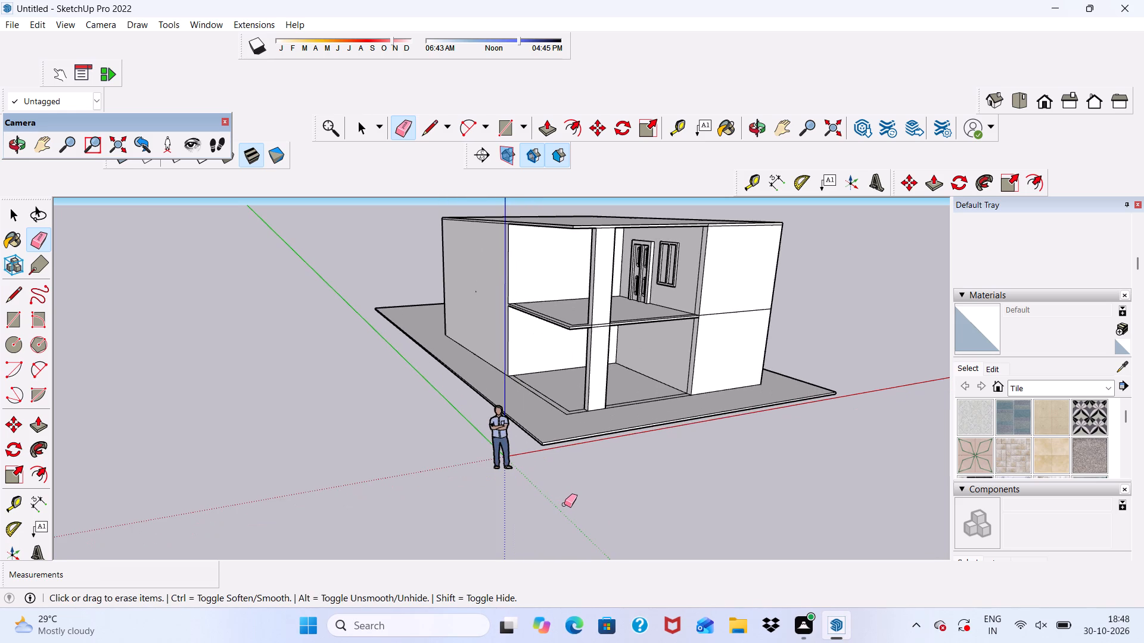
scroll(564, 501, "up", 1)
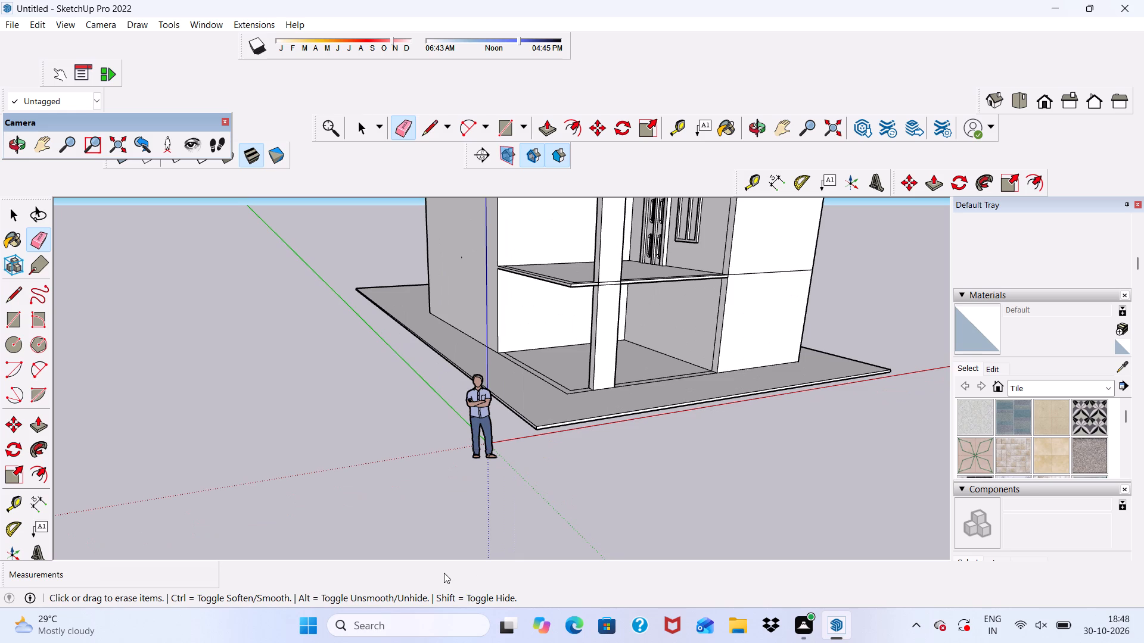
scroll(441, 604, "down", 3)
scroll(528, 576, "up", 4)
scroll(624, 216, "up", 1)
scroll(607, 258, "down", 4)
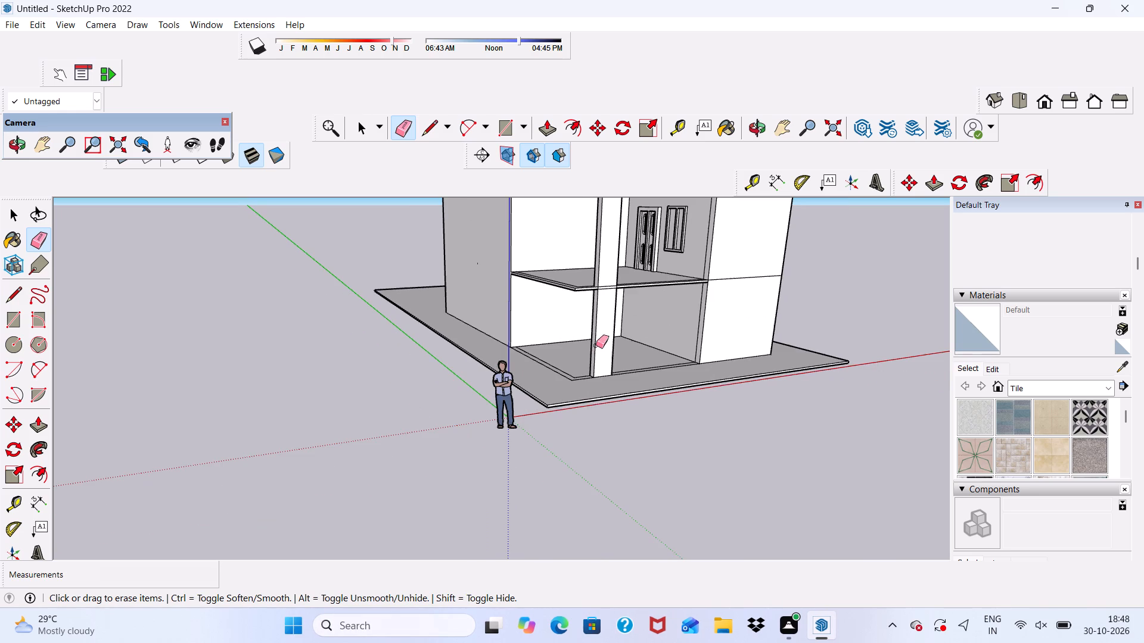
Push/Pull the upper-floor slab's border strip at the open corner up by 2' as a parapet.
key("space")
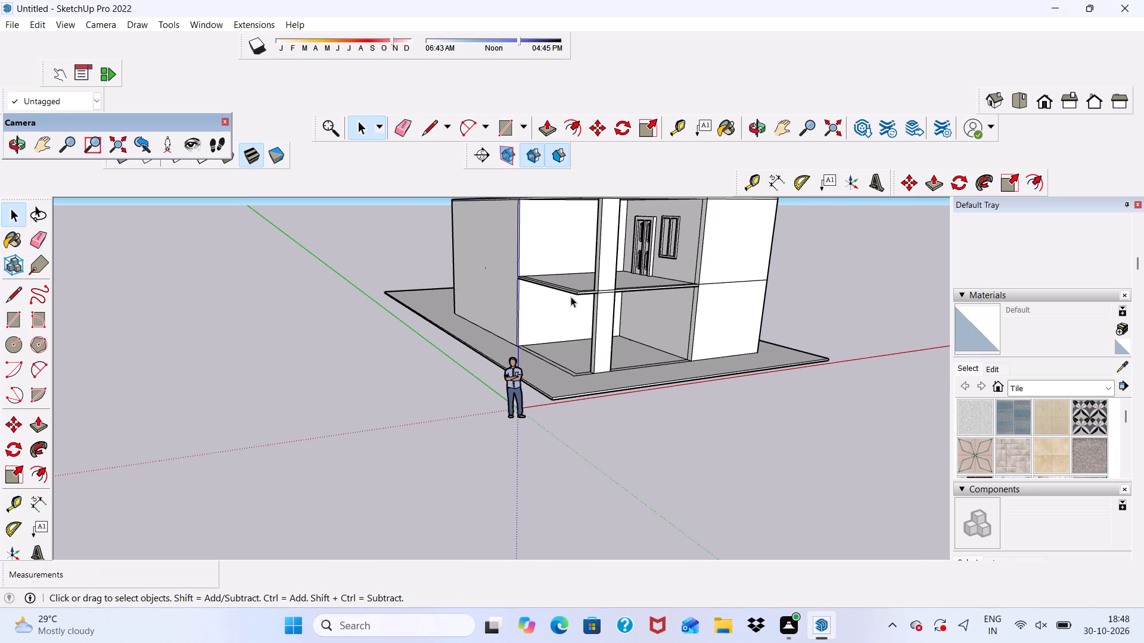
scroll(571, 296, "down", 1)
scroll(571, 297, "up", 6)
scroll(449, 299, "down", 3)
middle_click_drag(683, 247, 700, 323)
scroll(700, 323, "up", 7)
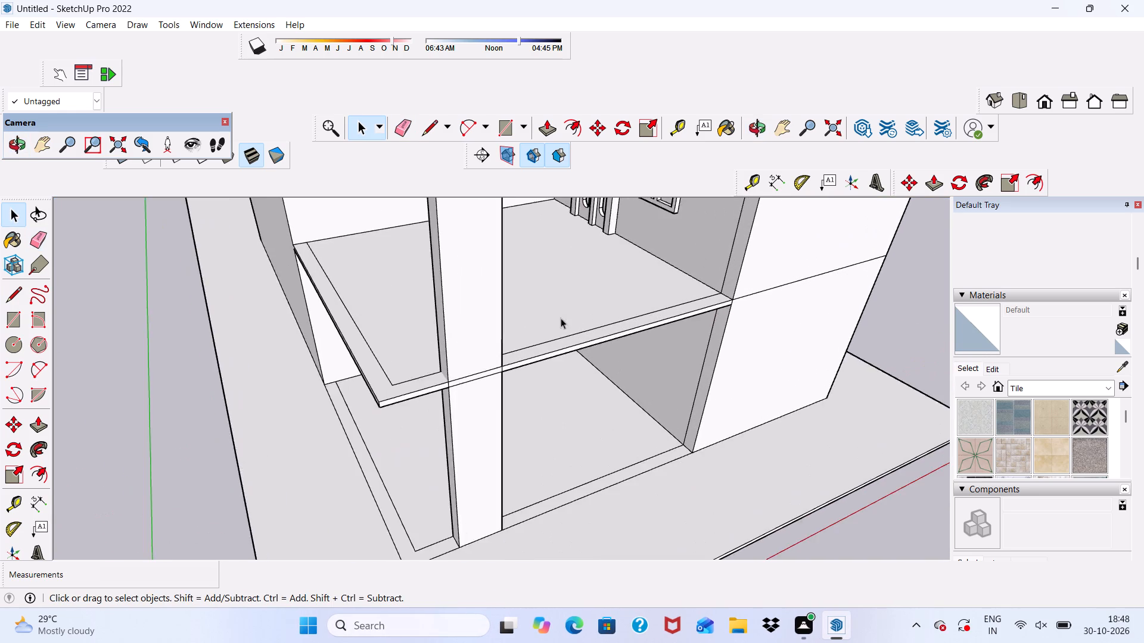
scroll(473, 361, "up", 5)
left_click(385, 392)
scroll(359, 379, "down", 6)
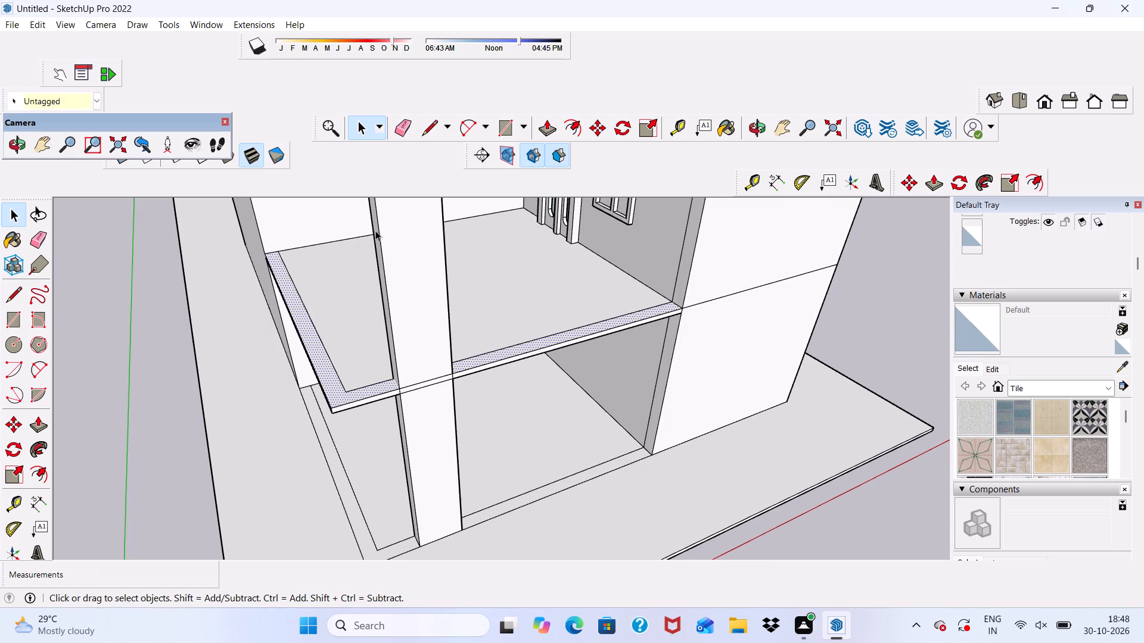
left_click(546, 130)
scroll(310, 405, "up", 3)
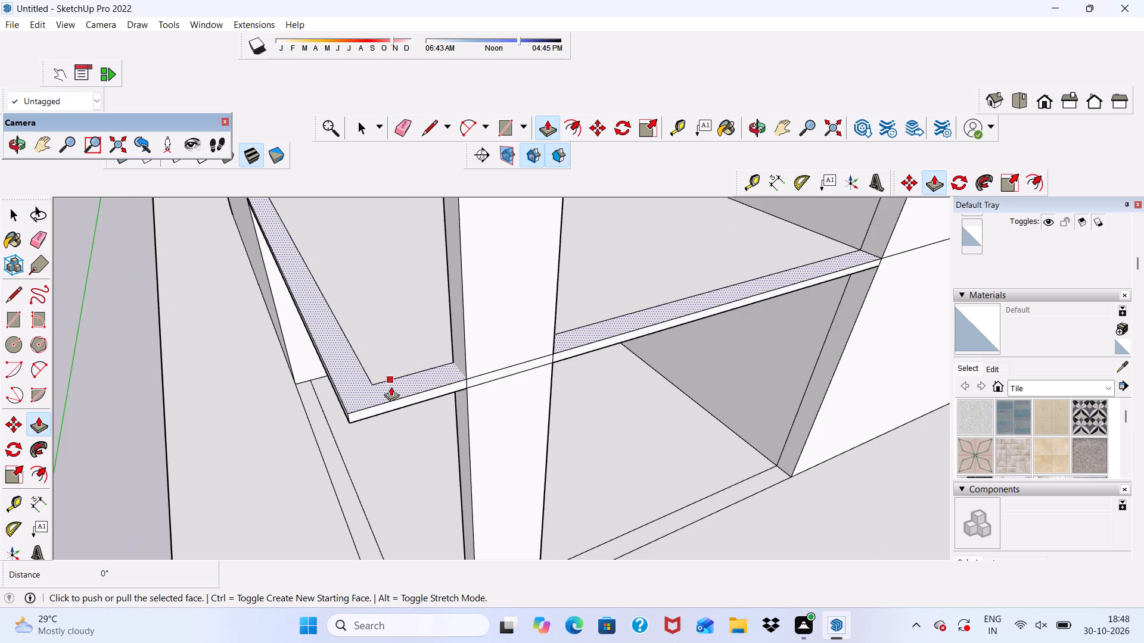
left_click(384, 386)
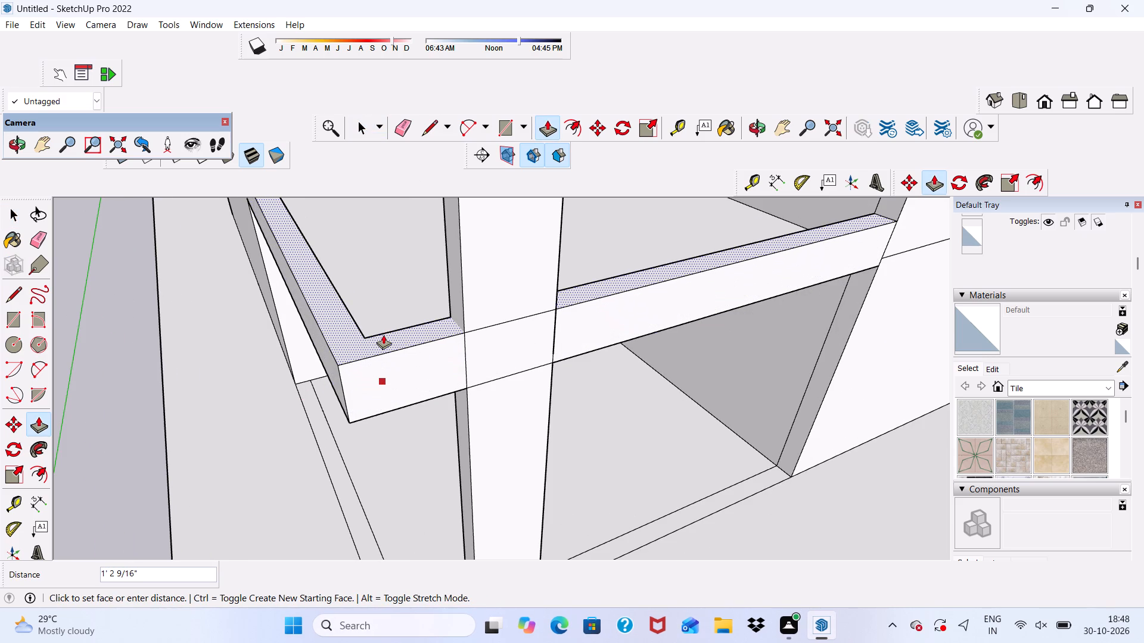
type("2'")
key("Return")
Examine the upper-floor parapet and the column at the open corner from several sides.
scroll(288, 296, "down", 5)
middle_click_drag(344, 372, 307, 302)
scroll(306, 302, "down", 6)
scroll(331, 258, "up", 6)
scroll(359, 376, "up", 4)
scroll(320, 278, "down", 4)
scroll(283, 321, "up", 1)
middle_click_drag(283, 321, 434, 323)
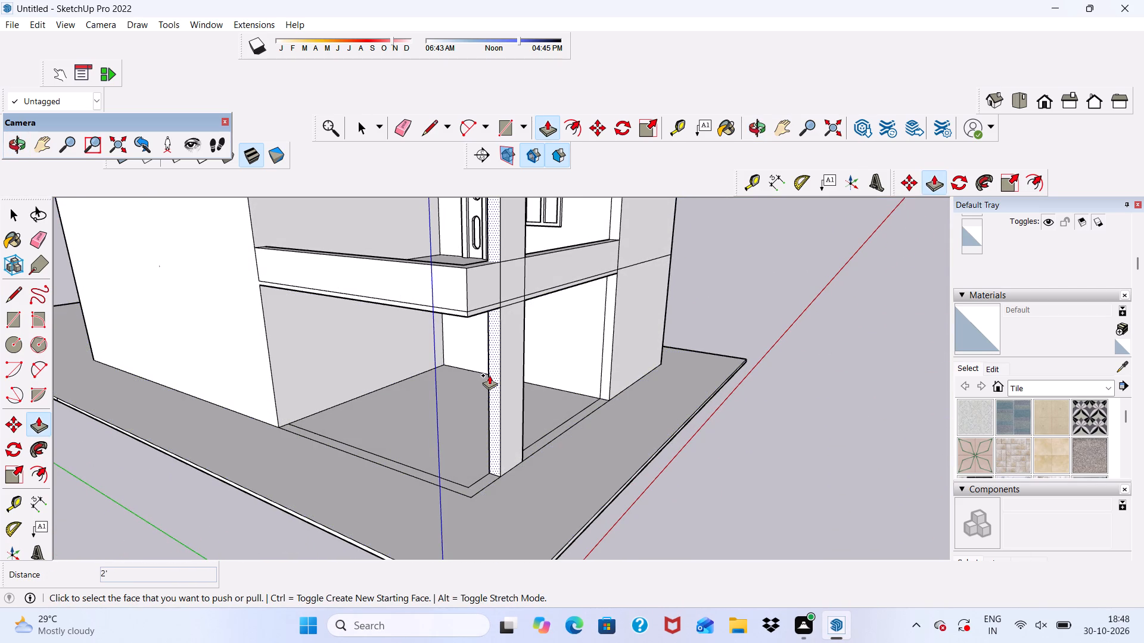
key("space")
scroll(483, 348, "down", 5)
scroll(492, 392, "up", 1)
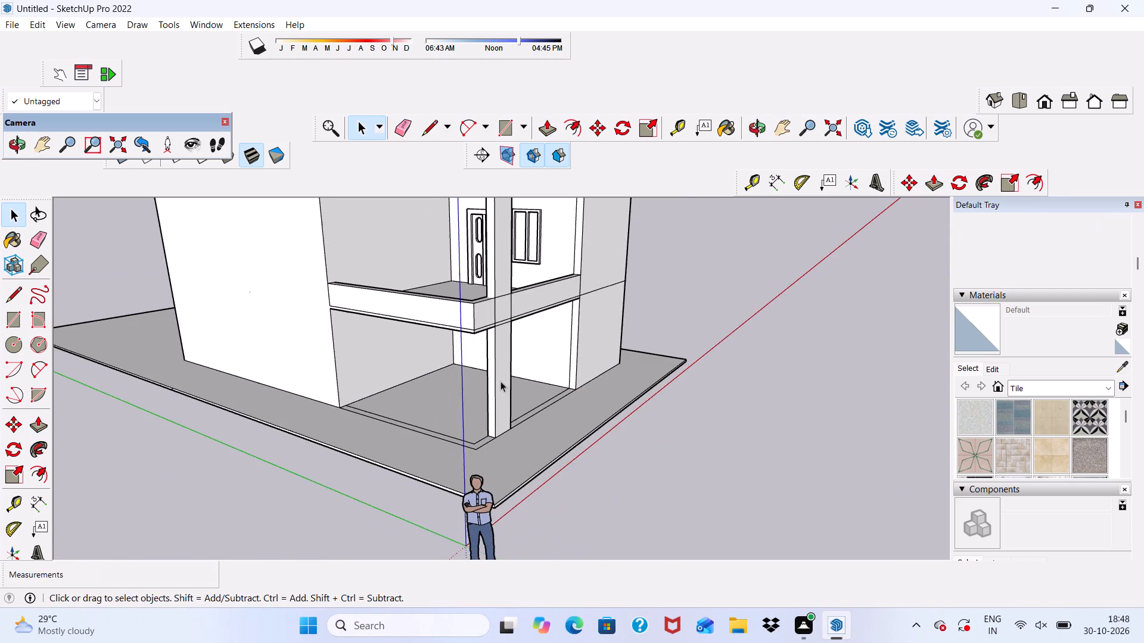
scroll(522, 359, "down", 1)
middle_click_drag(522, 359, 353, 351)
middle_click_drag(419, 377, 521, 377)
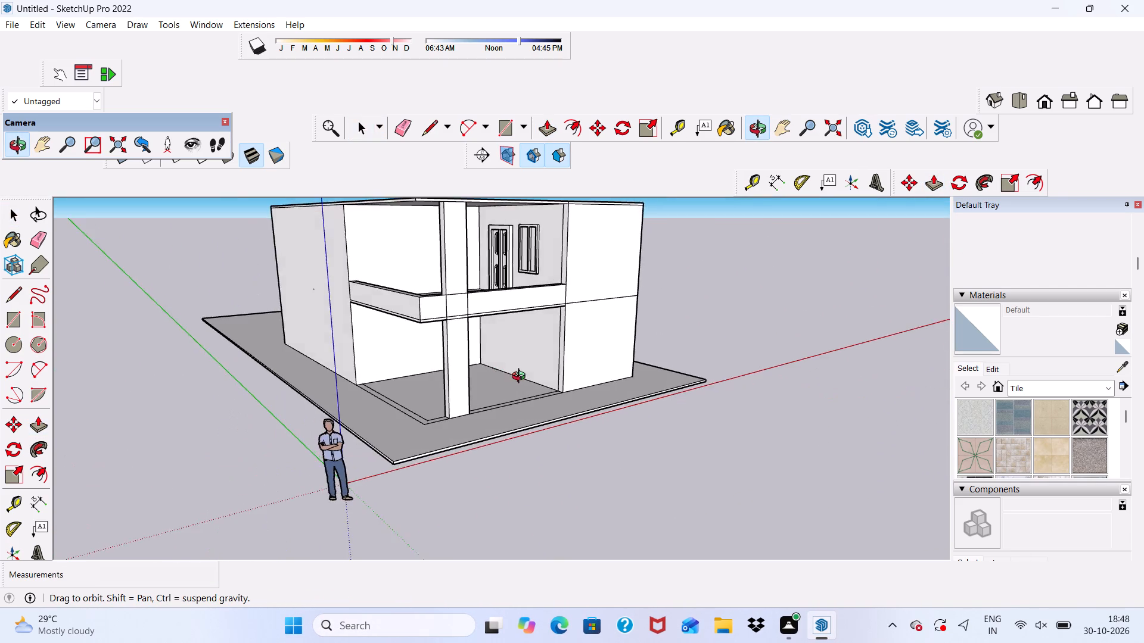
middle_click_drag(521, 377, 385, 376)
scroll(511, 241, "up", 5)
scroll(459, 267, "up", 4)
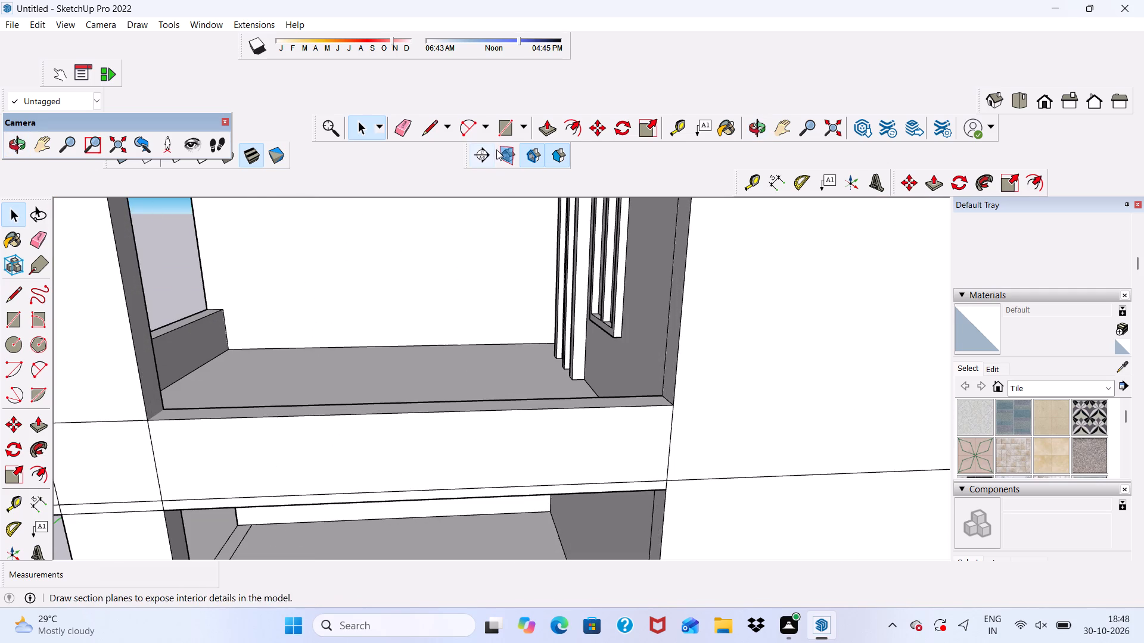
Draw a 6' by 7' rectangle on the upper floor's white back wall, with its base on the floor edge.
left_click(494, 124)
scroll(380, 316, "up", 2)
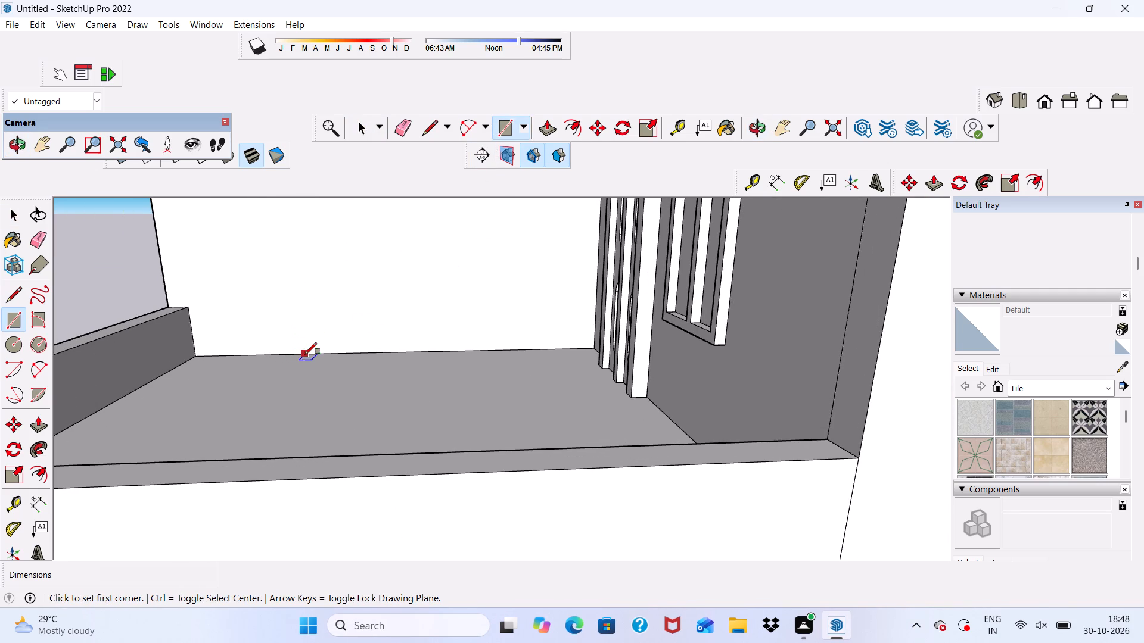
left_click(282, 351)
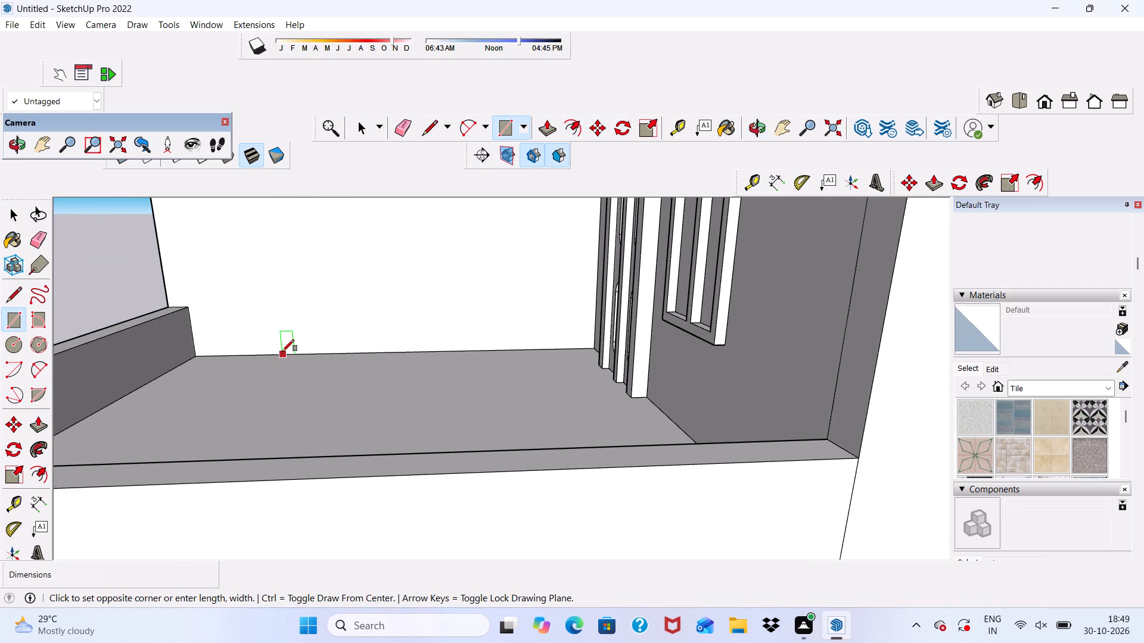
scroll(282, 351, "down", 5)
scroll(333, 347, "down", 5)
scroll(346, 277, "up", 11)
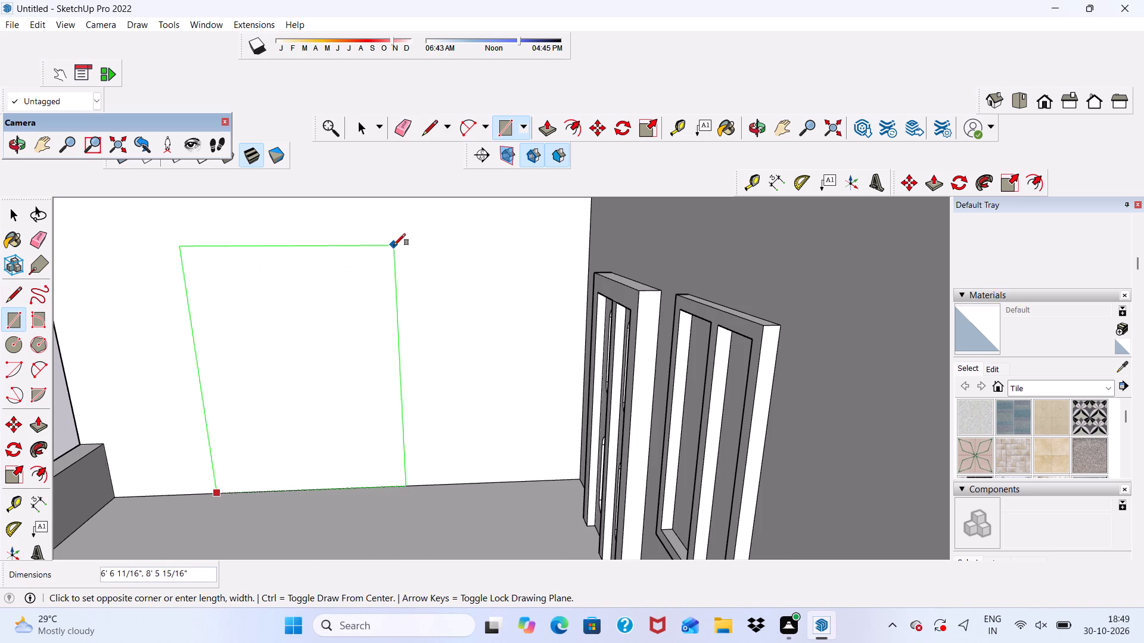
key("6")
type("'.")
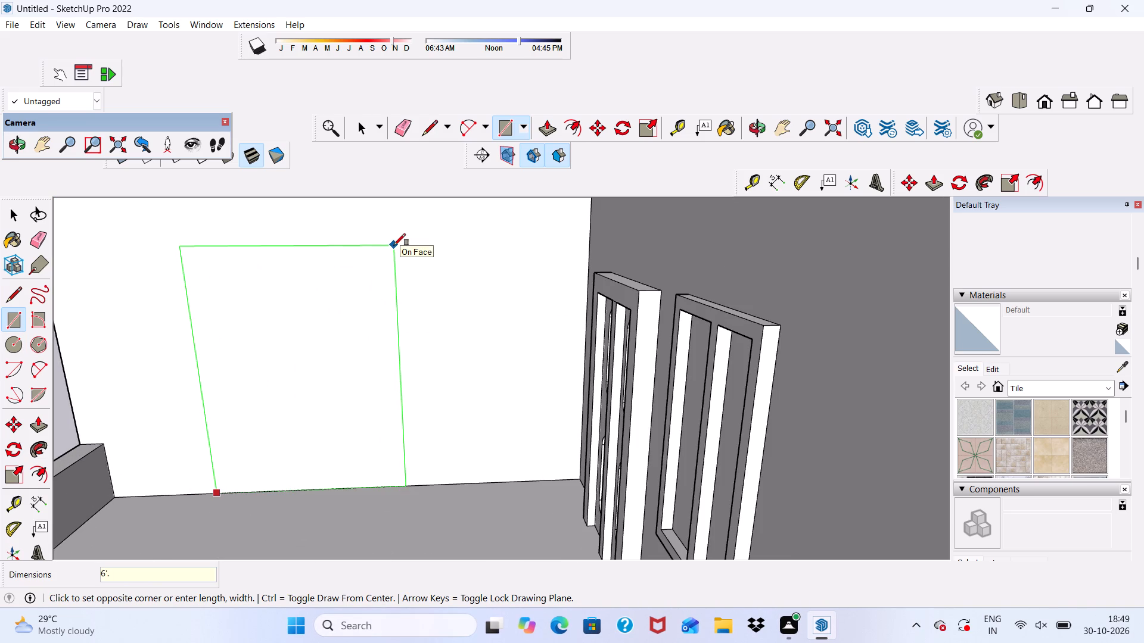
key("BackSpace")
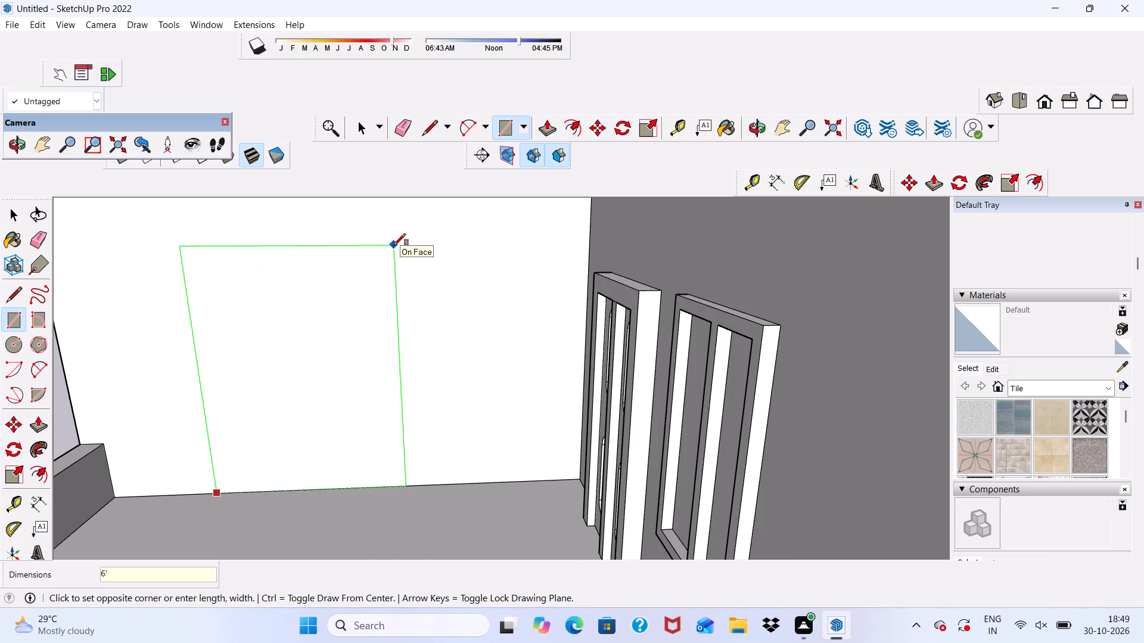
type(",7'")
key("Return")
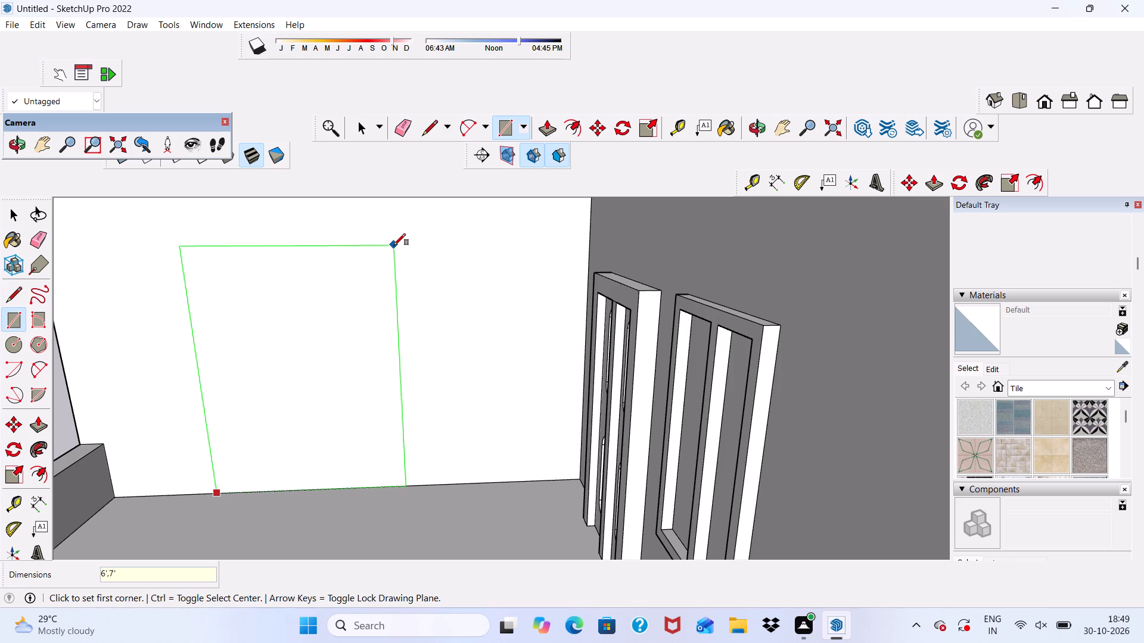
Offset the rectangle's side and top edges outward by 6" to outline a door frame on the back wall.
scroll(394, 245, "up", 1)
scroll(390, 249, "down", 5)
middle_click_drag(392, 423, 433, 417)
scroll(428, 393, "down", 3)
middle_click_drag(428, 393, 442, 348)
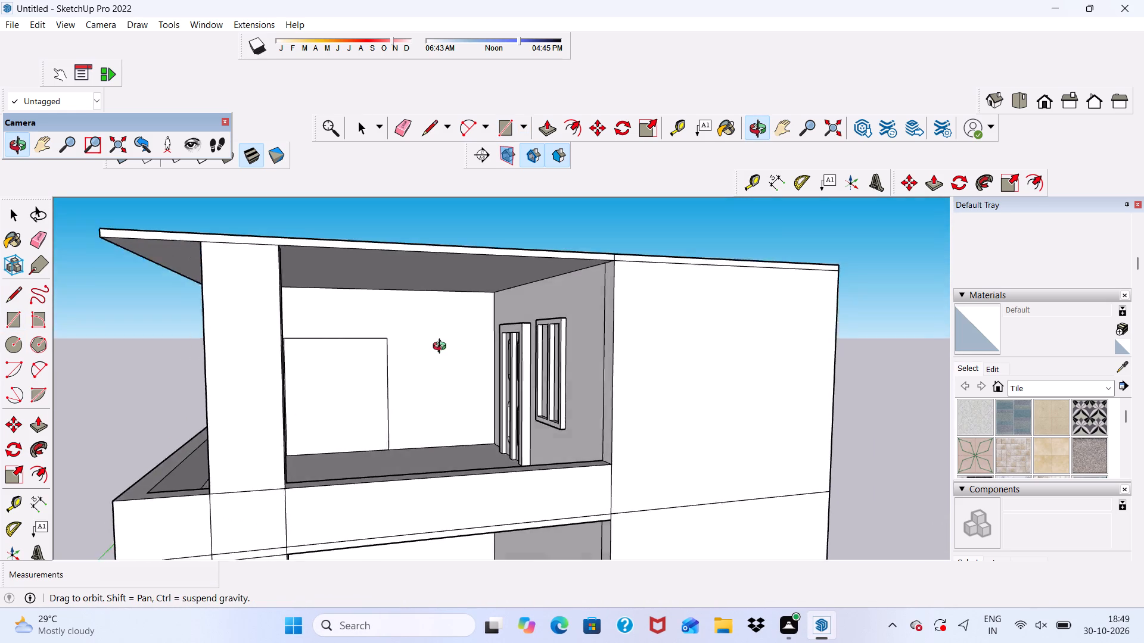
middle_click_drag(442, 348, 486, 345)
middle_click_drag(486, 345, 512, 336)
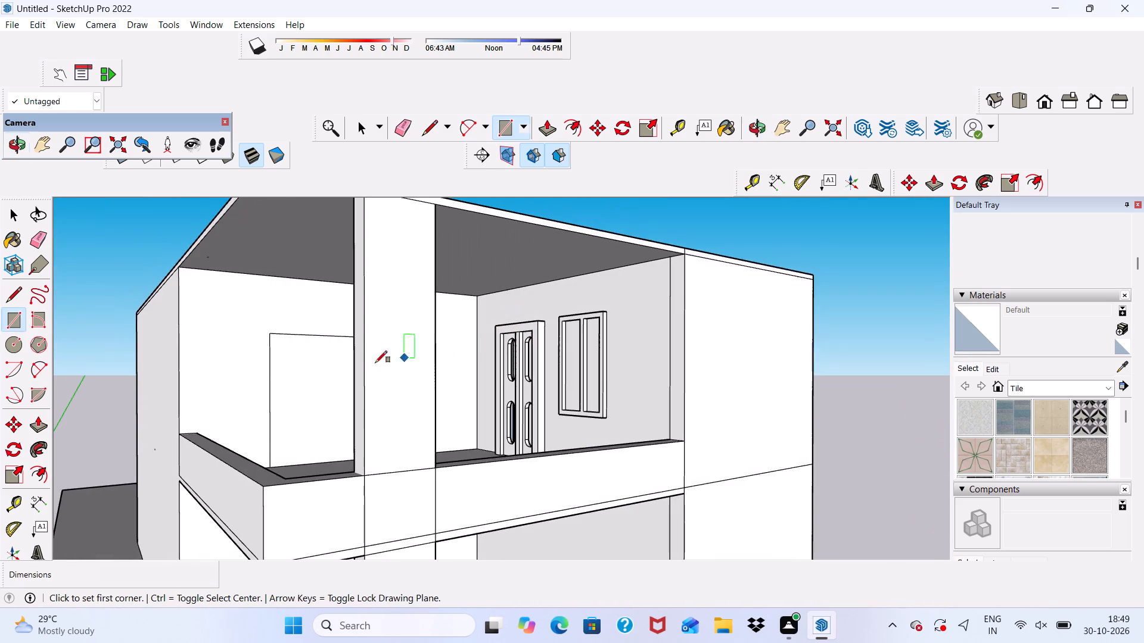
middle_click_drag(366, 363, 232, 389)
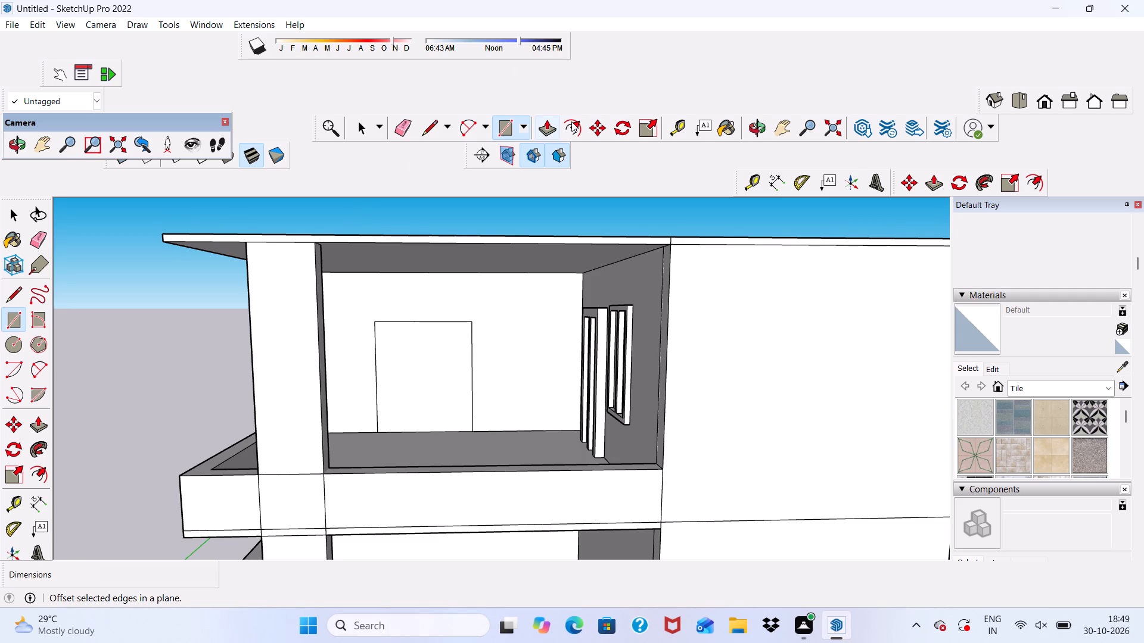
left_click(571, 121)
scroll(397, 335, "up", 6)
left_click(378, 341)
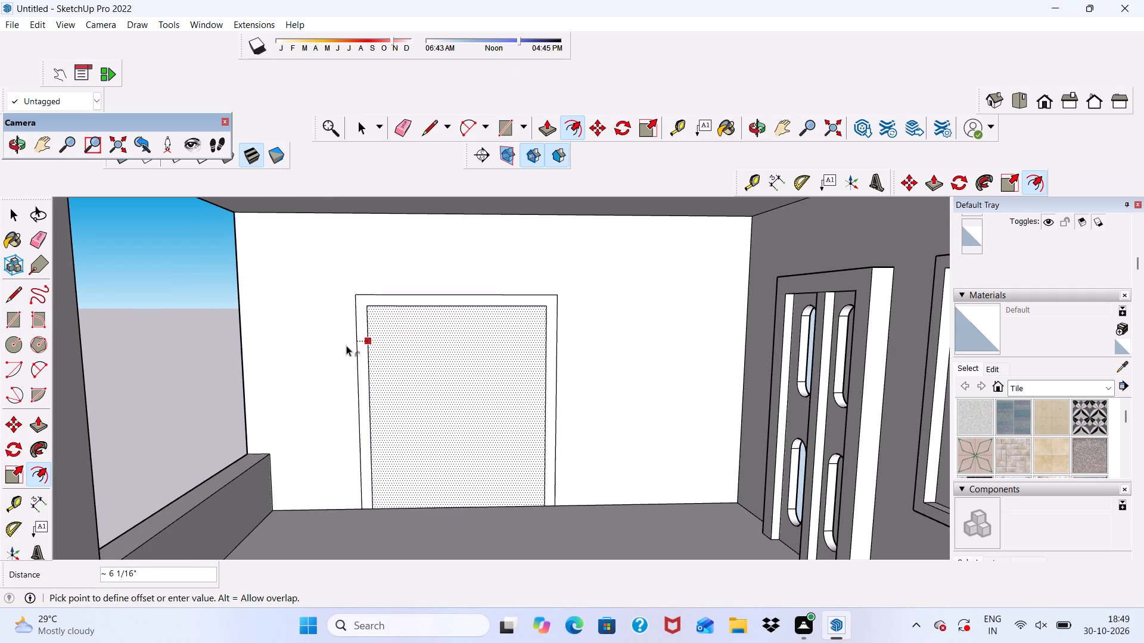
key("6")
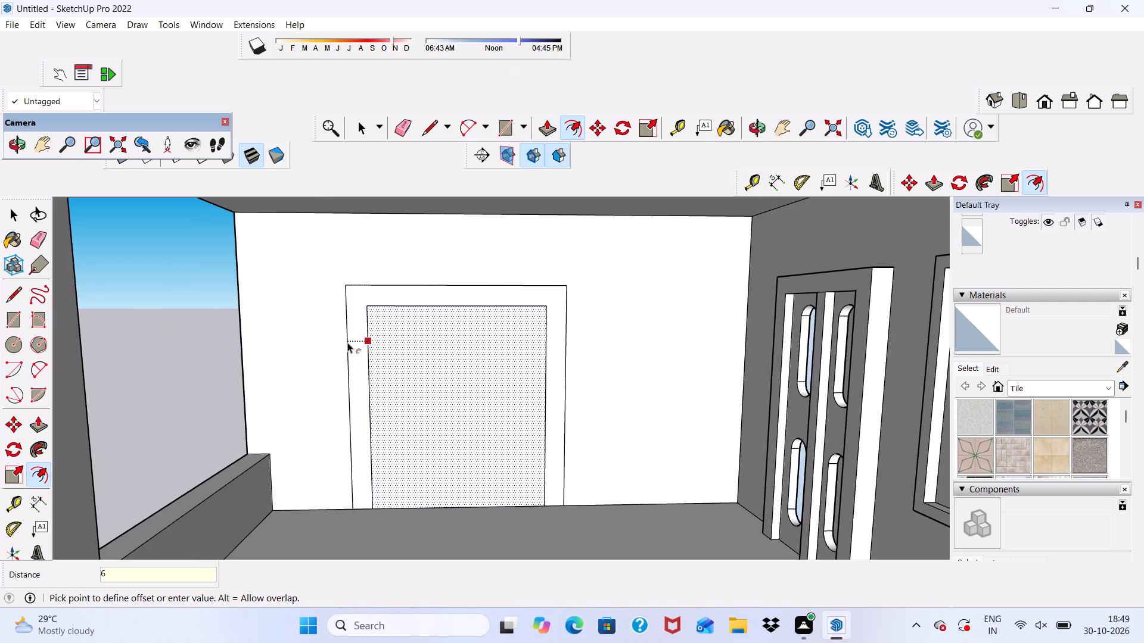
key("shift+quotedbl")
key("Return")
scroll(347, 342, "down", 5)
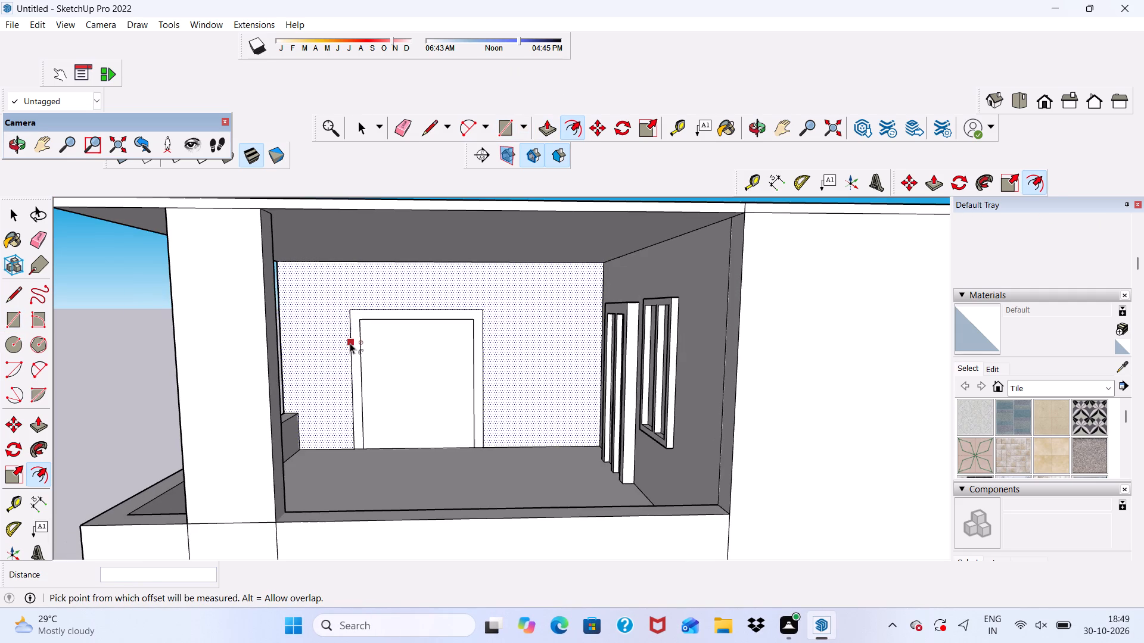
key("space")
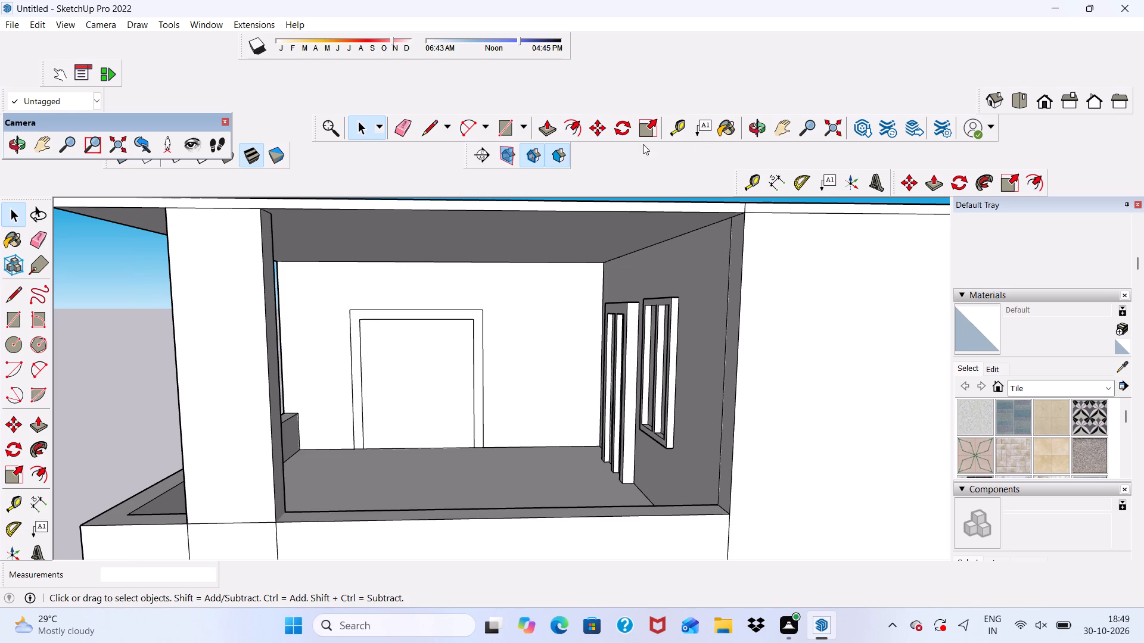
Place a vertical guide 3' in from the inner rectangle's side edge, through the middle of the door opening.
left_click(683, 127)
scroll(409, 347, "up", 3)
scroll(357, 358, "up", 3)
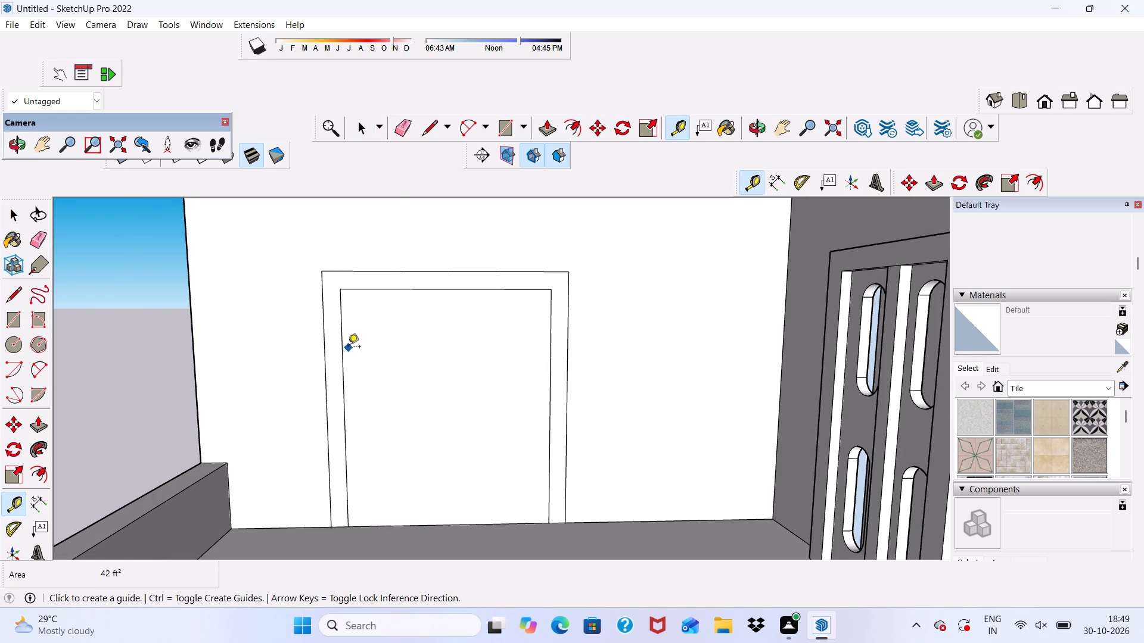
left_click(346, 340)
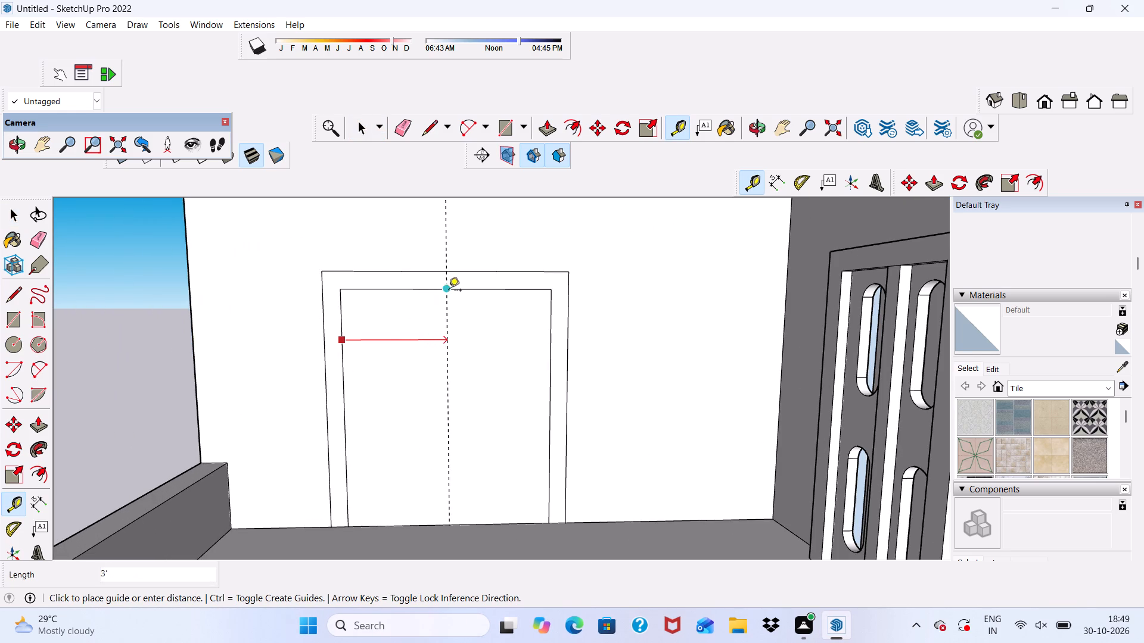
left_click(449, 291)
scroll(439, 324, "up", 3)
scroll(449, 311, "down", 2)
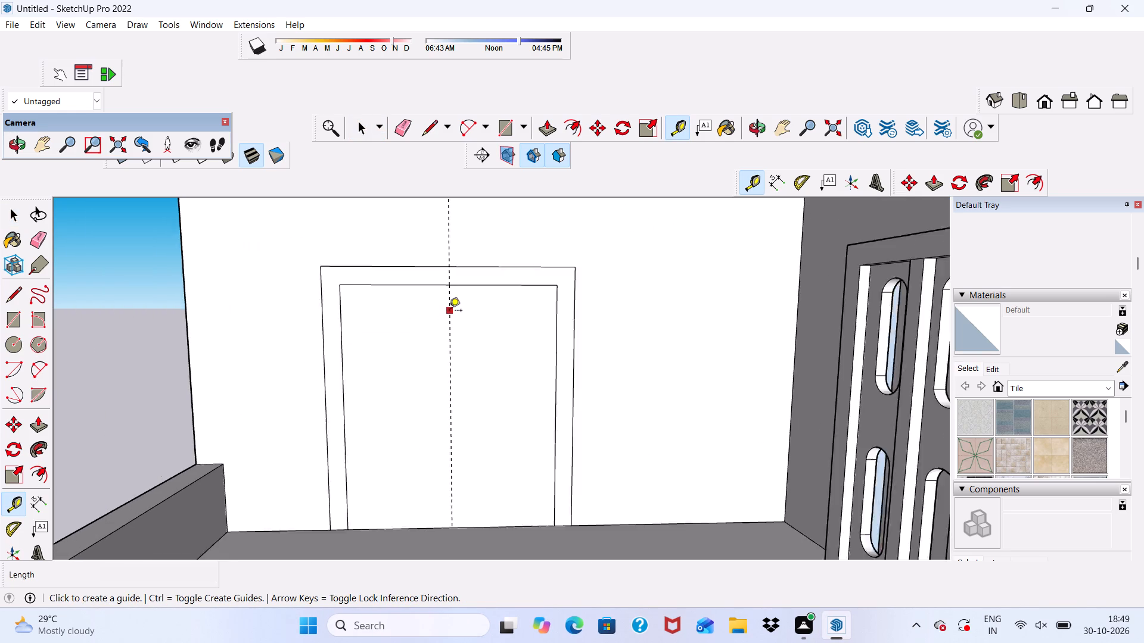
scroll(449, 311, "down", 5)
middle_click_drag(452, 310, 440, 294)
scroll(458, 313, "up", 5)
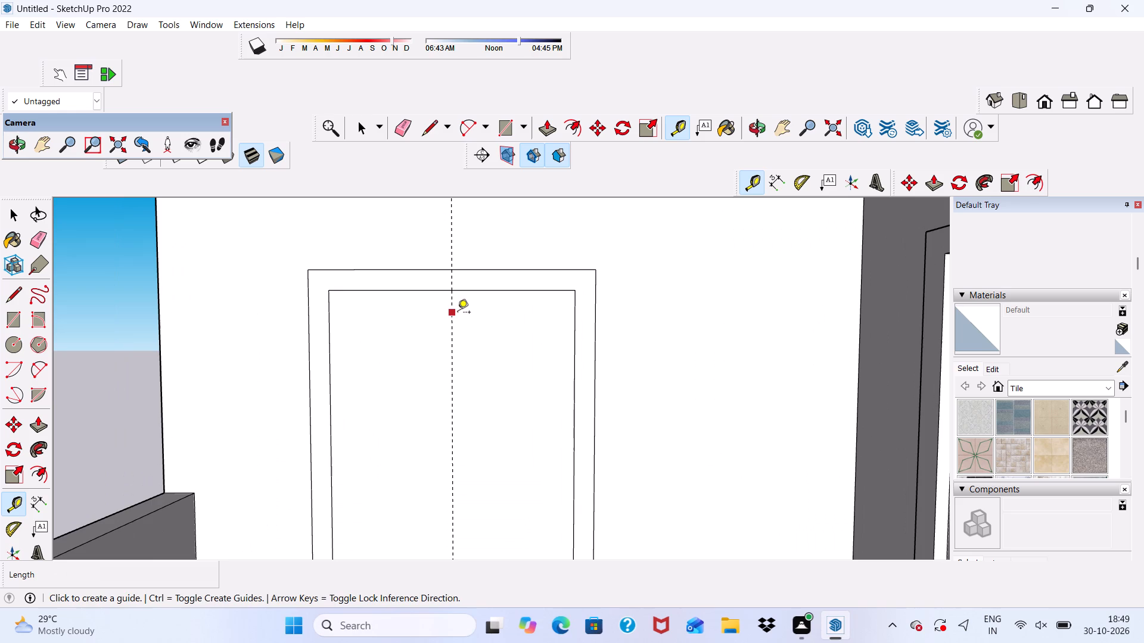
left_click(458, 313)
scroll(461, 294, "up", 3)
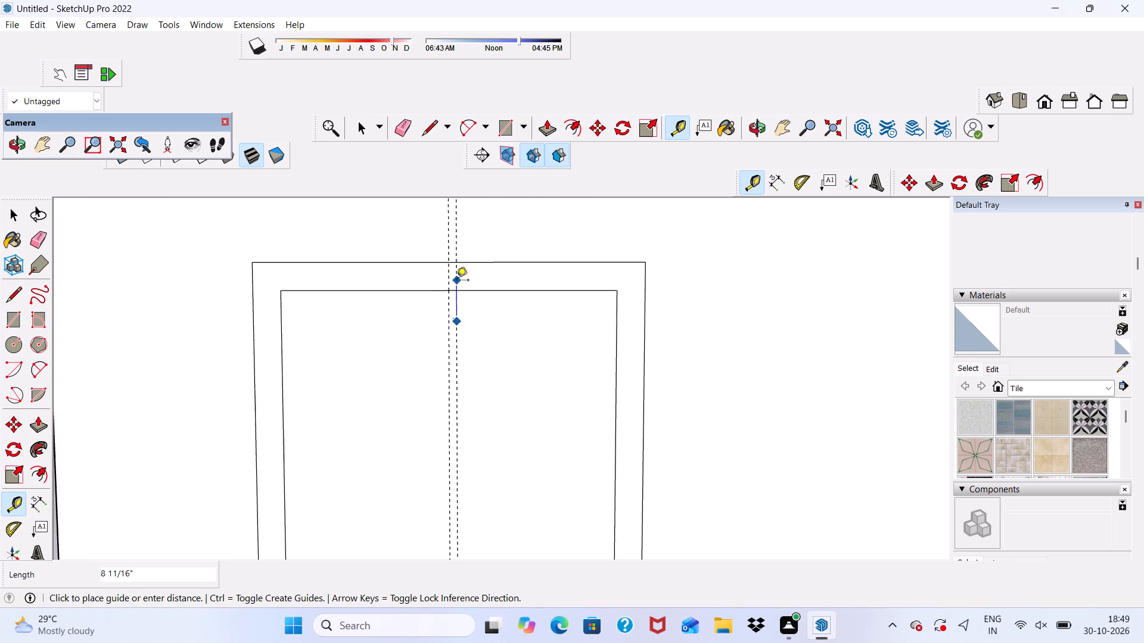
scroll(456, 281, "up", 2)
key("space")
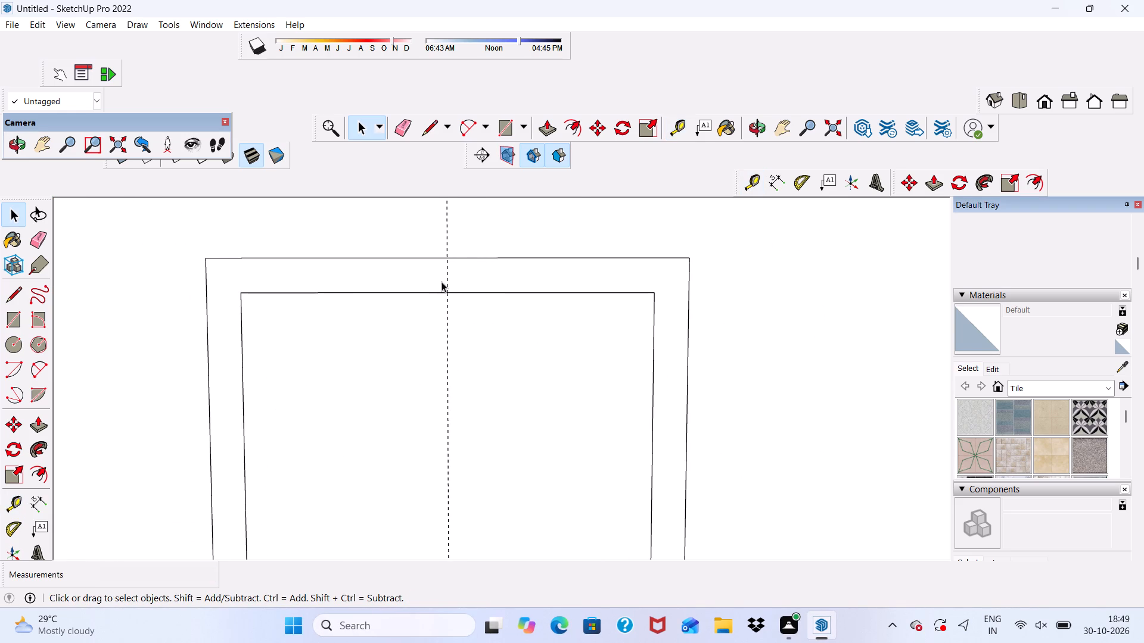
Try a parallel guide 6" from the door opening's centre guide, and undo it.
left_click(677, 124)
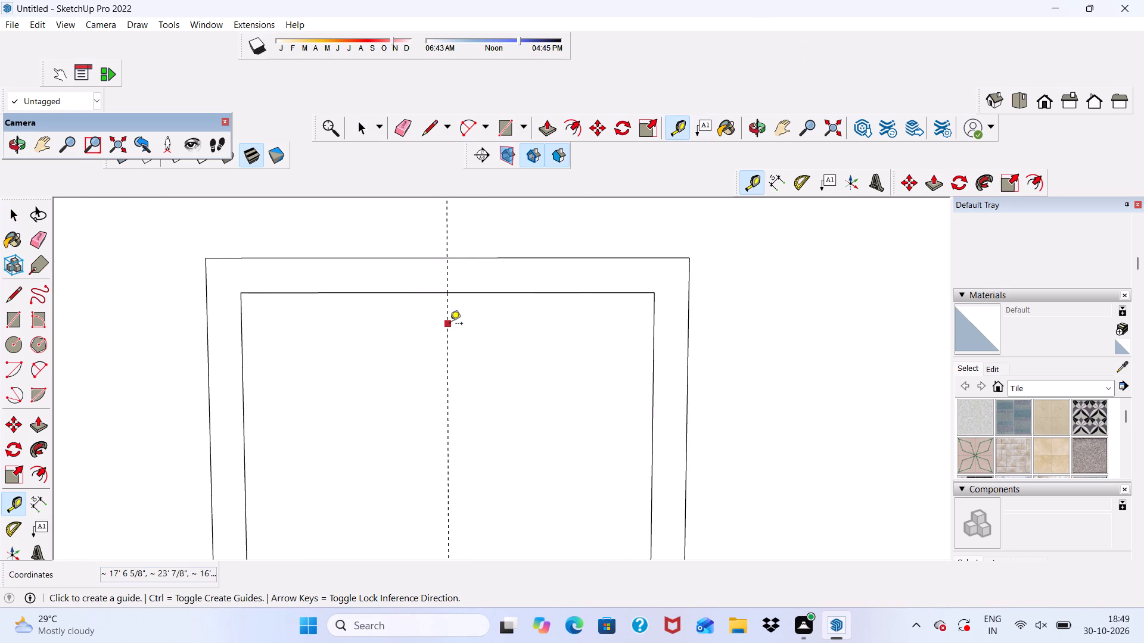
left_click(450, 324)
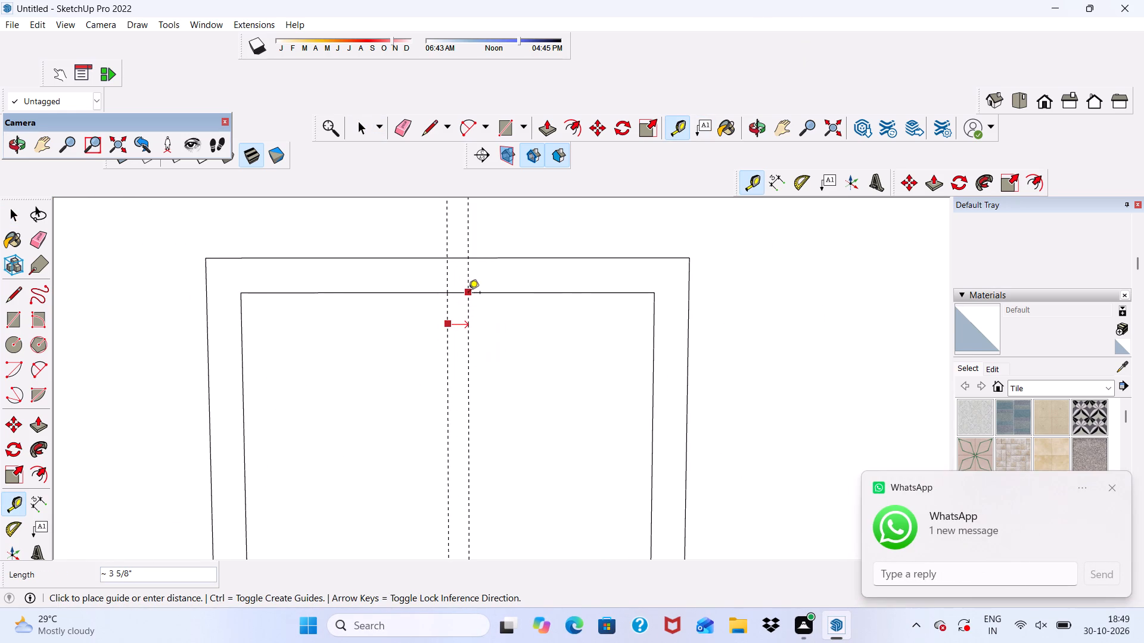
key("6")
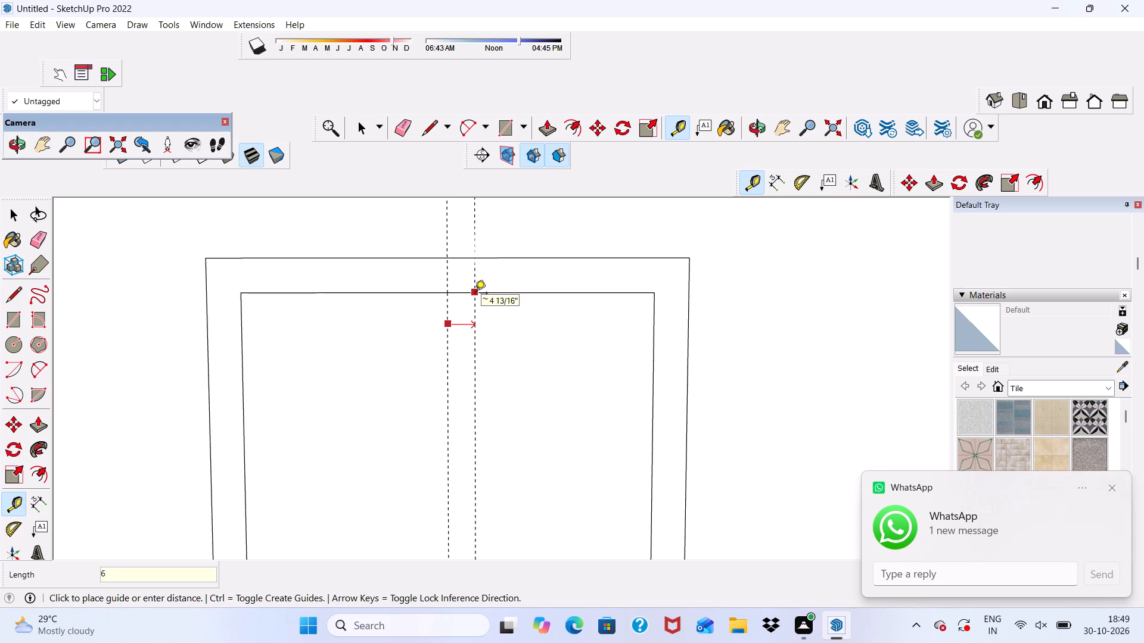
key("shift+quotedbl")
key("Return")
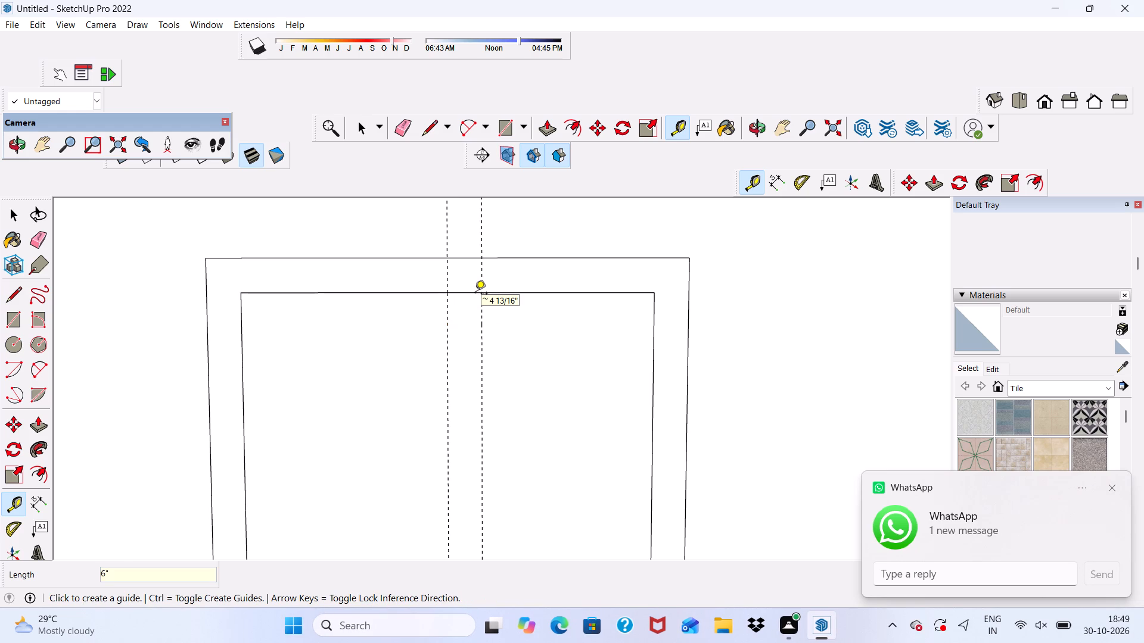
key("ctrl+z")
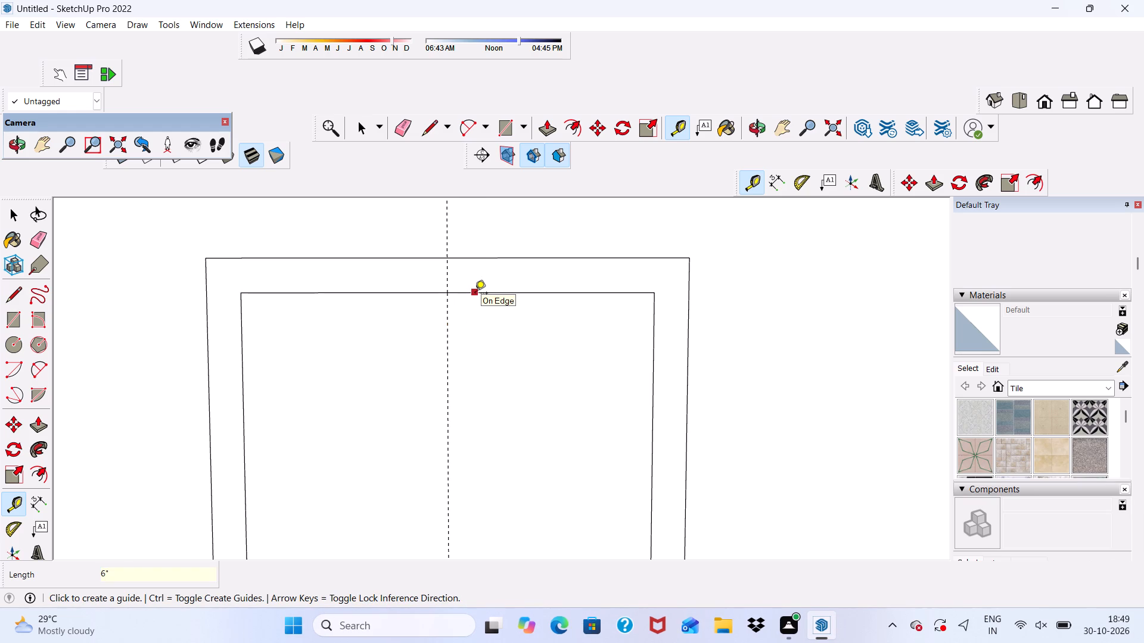
Place a parallel guide 3" from the door opening's centre guide, on the side towards the existing door and window.
scroll(447, 272, "up", 4)
left_click(443, 342)
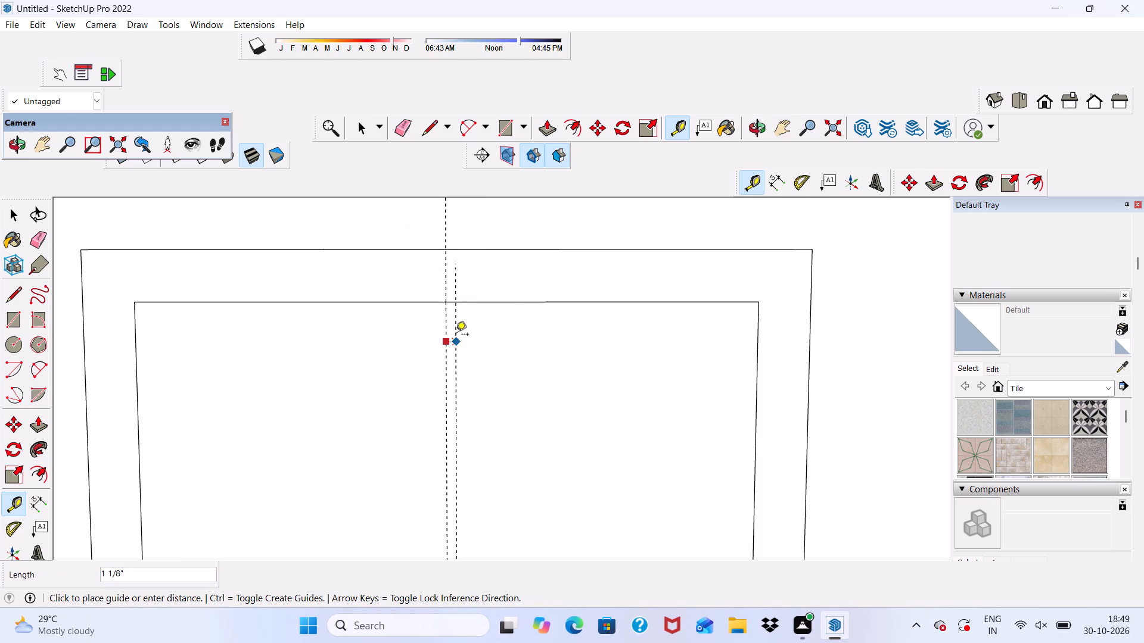
key("3")
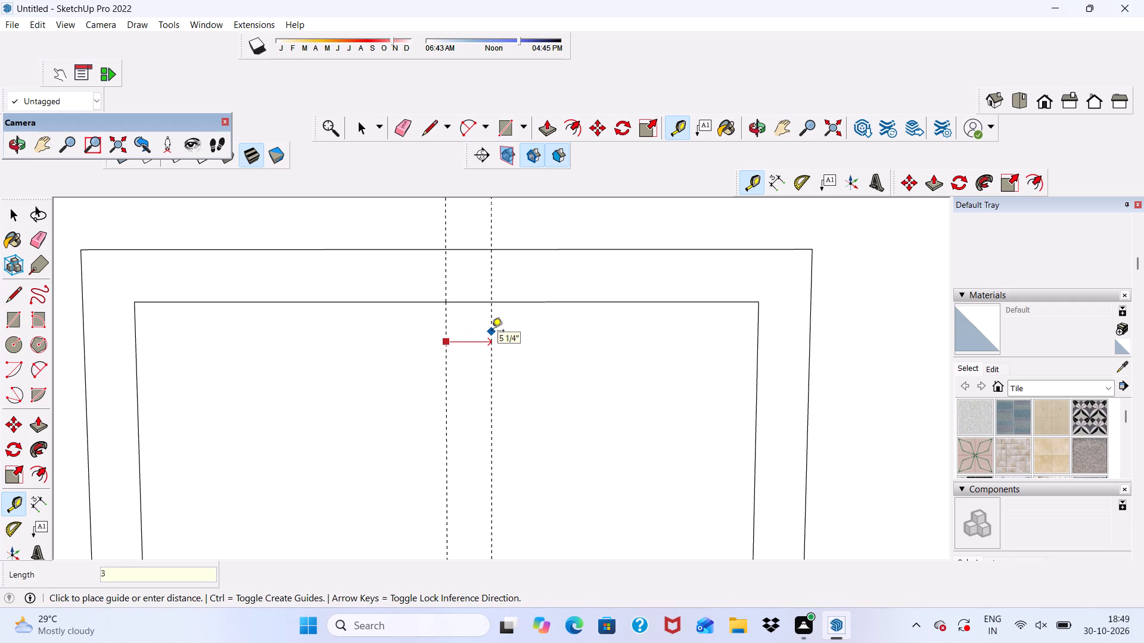
key("shift+quotedbl")
key("Return")
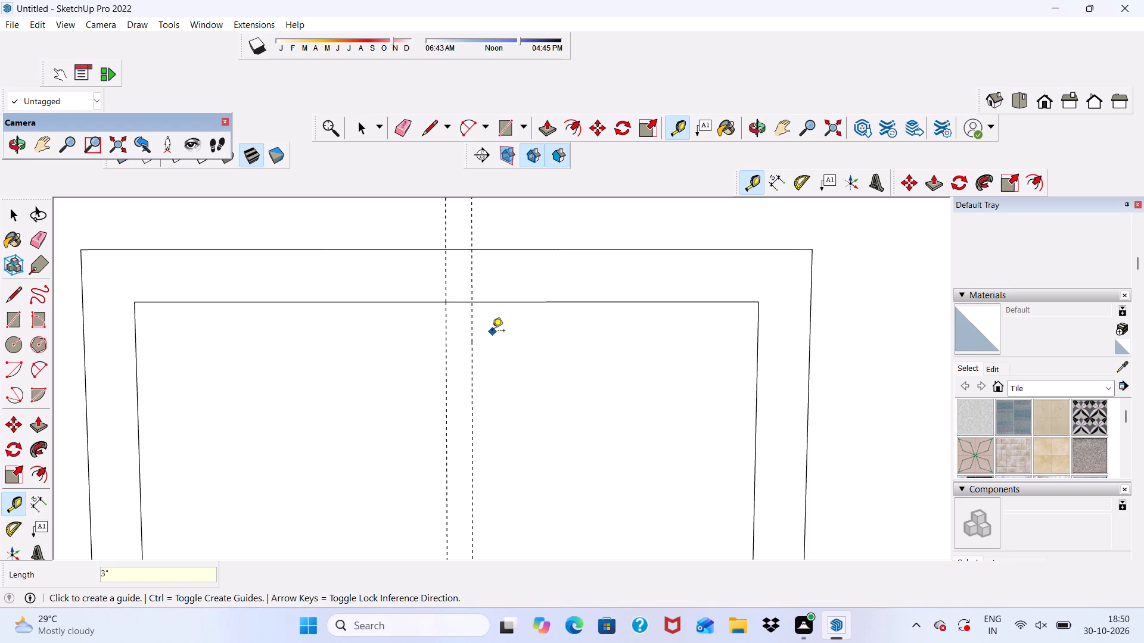
key("space")
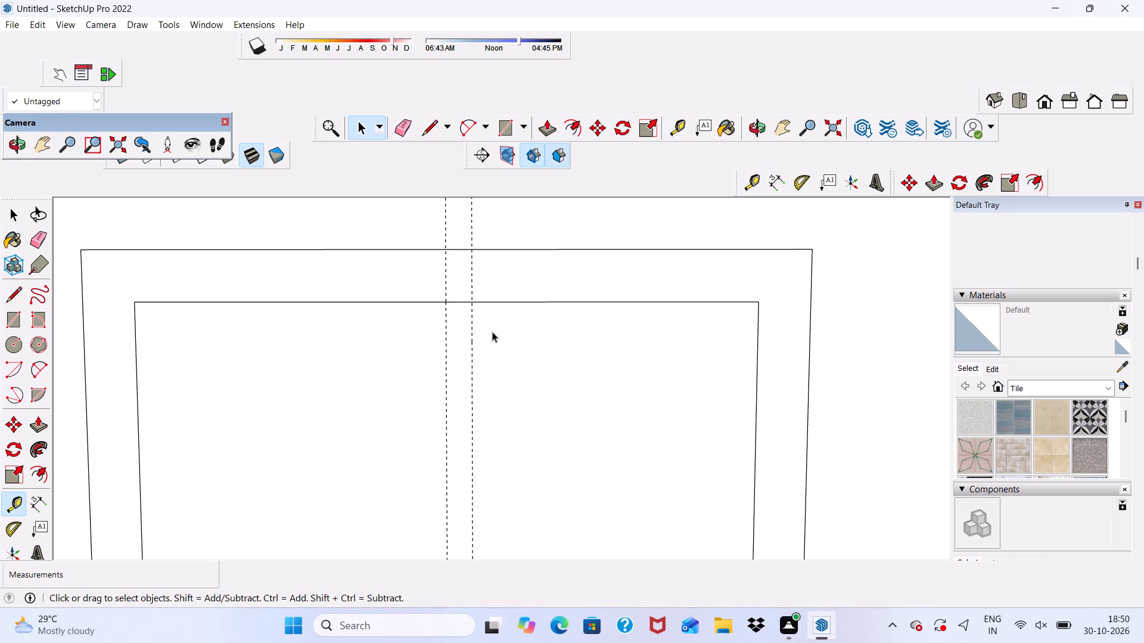
Draw a 7' vertical line along the centre guide from the inner frame's top edge down to the floor.
left_click(427, 125)
scroll(442, 260, "down", 6)
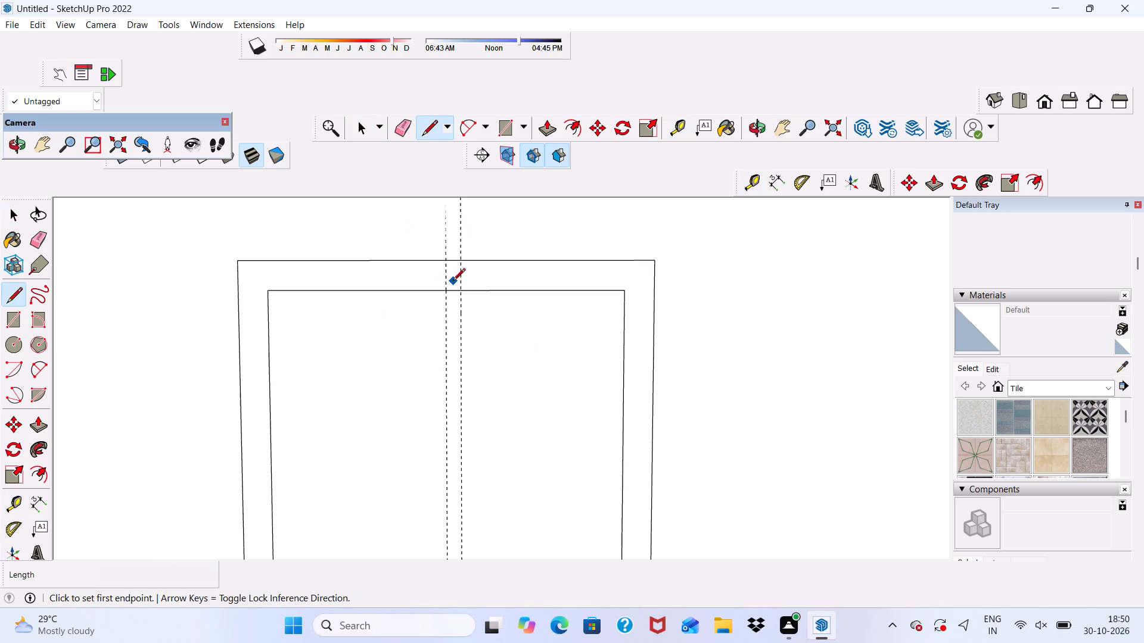
middle_click_drag(452, 310, 455, 333)
scroll(451, 294, "up", 10)
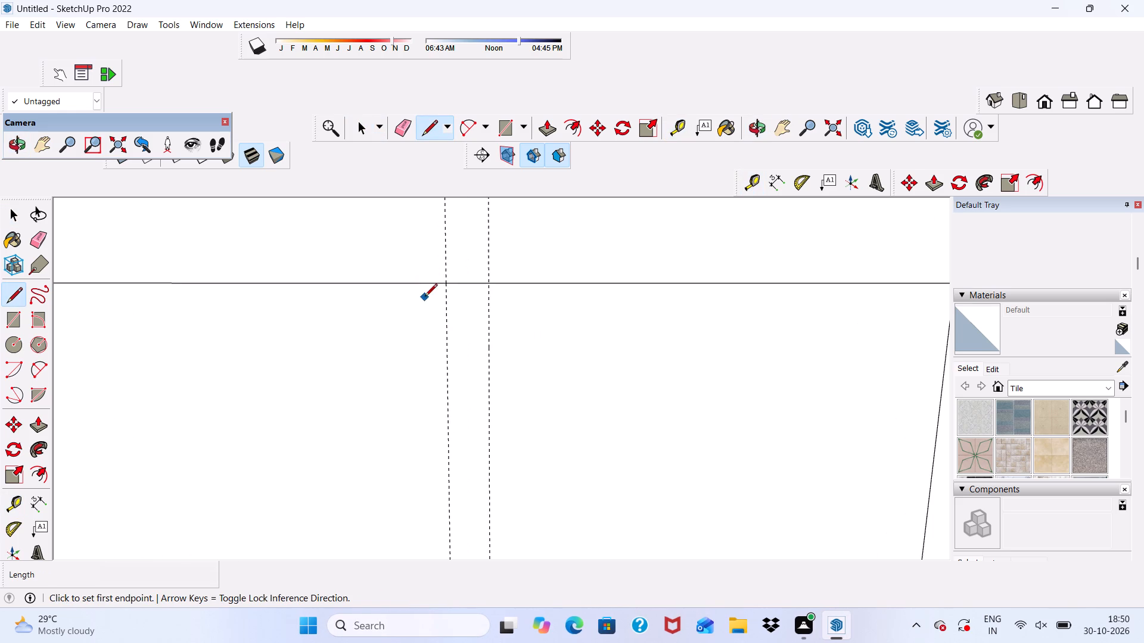
left_click(446, 287)
scroll(445, 279, "down", 10)
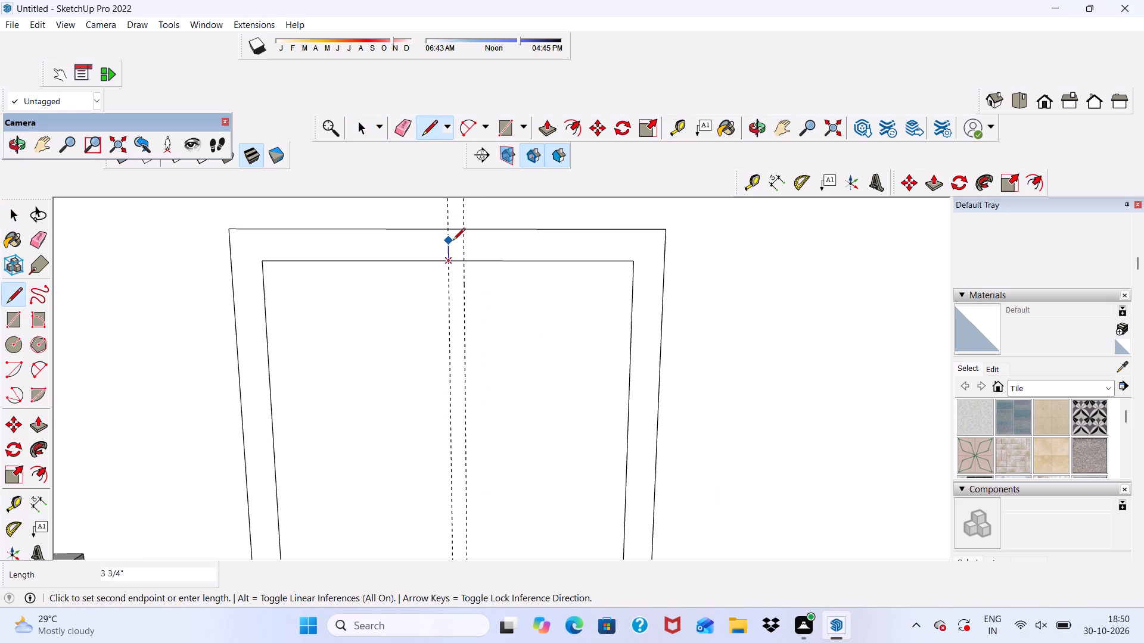
scroll(453, 241, "down", 13)
scroll(434, 389, "up", 16)
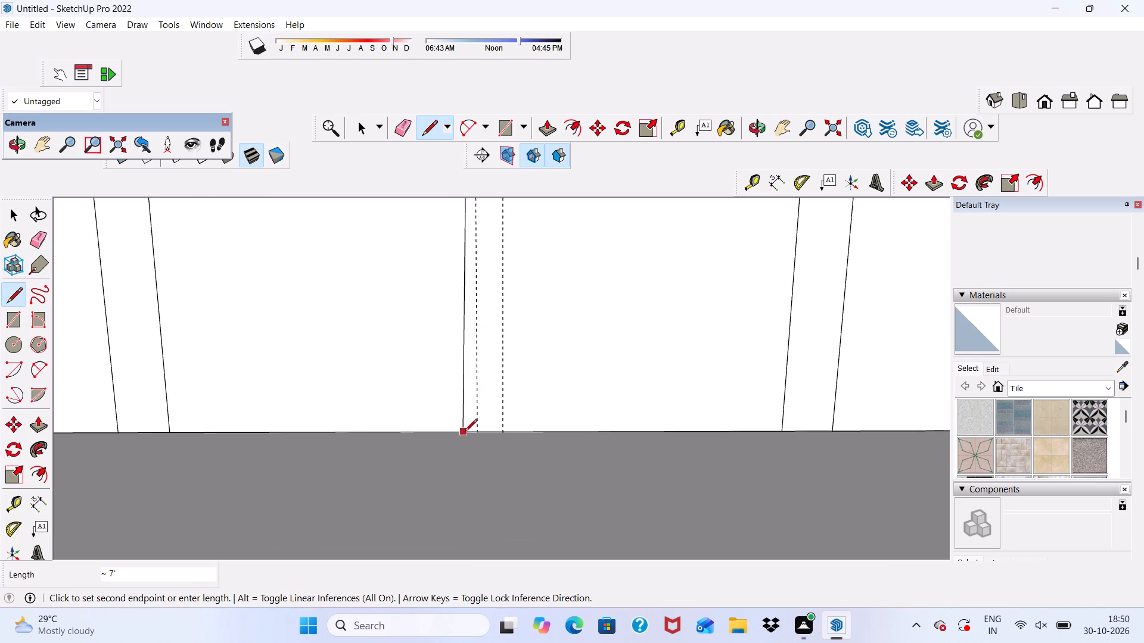
left_click(478, 432)
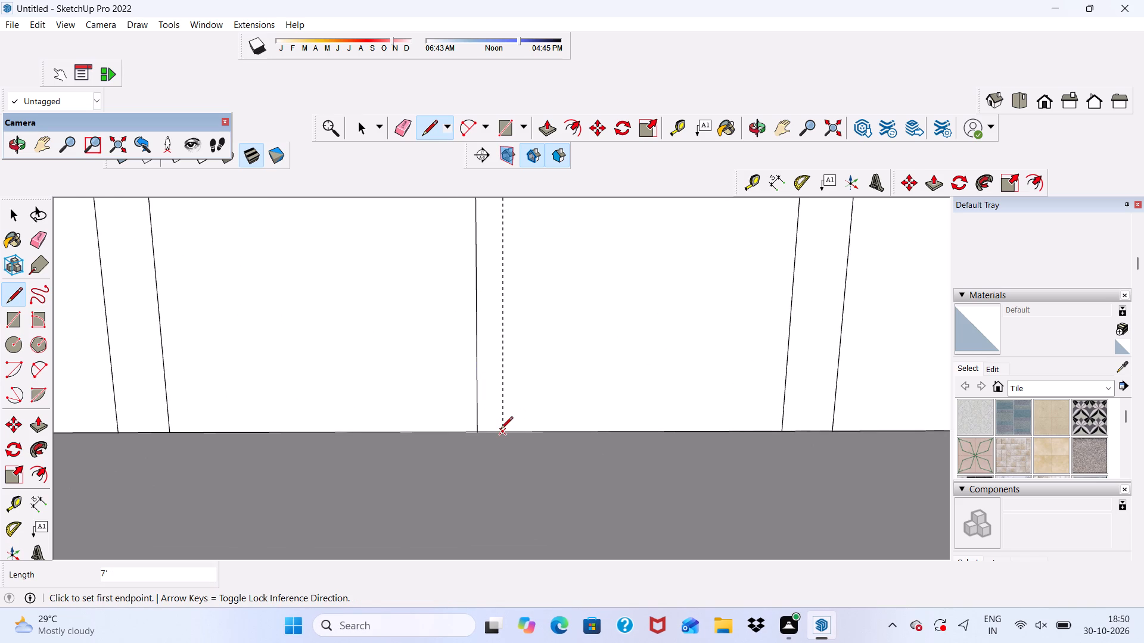
Draw a 7' 6" vertical line along the 3" offset guide from the floor up to the outer frame's top edge.
left_click(502, 430)
scroll(506, 392, "down", 12)
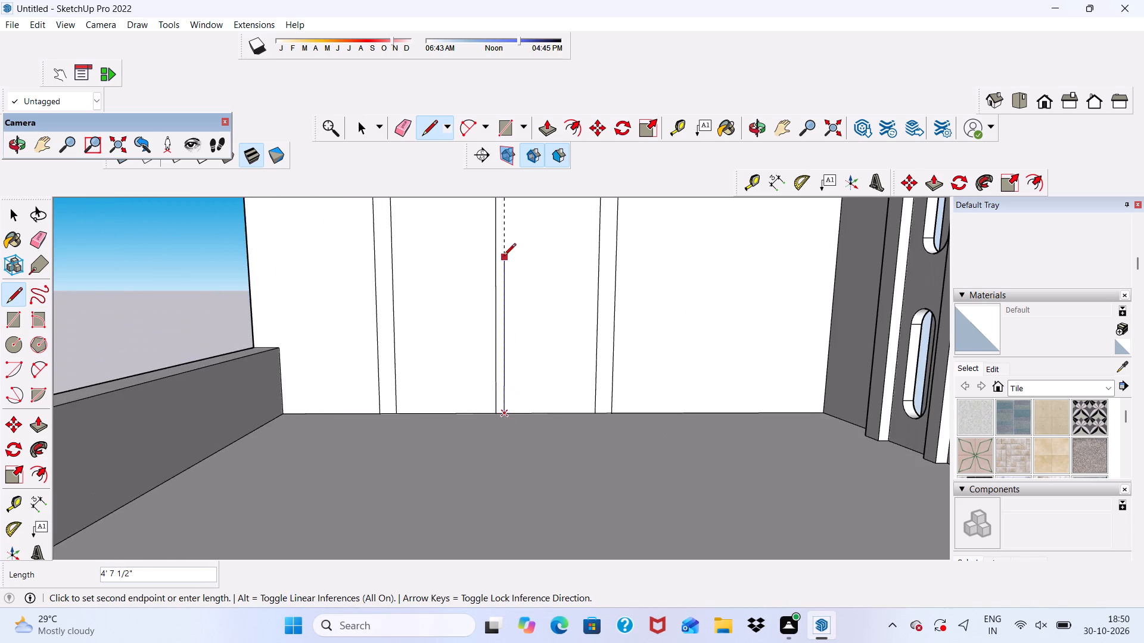
scroll(502, 296, "down", 5)
scroll(492, 254, "up", 11)
scroll(521, 214, "up", 1)
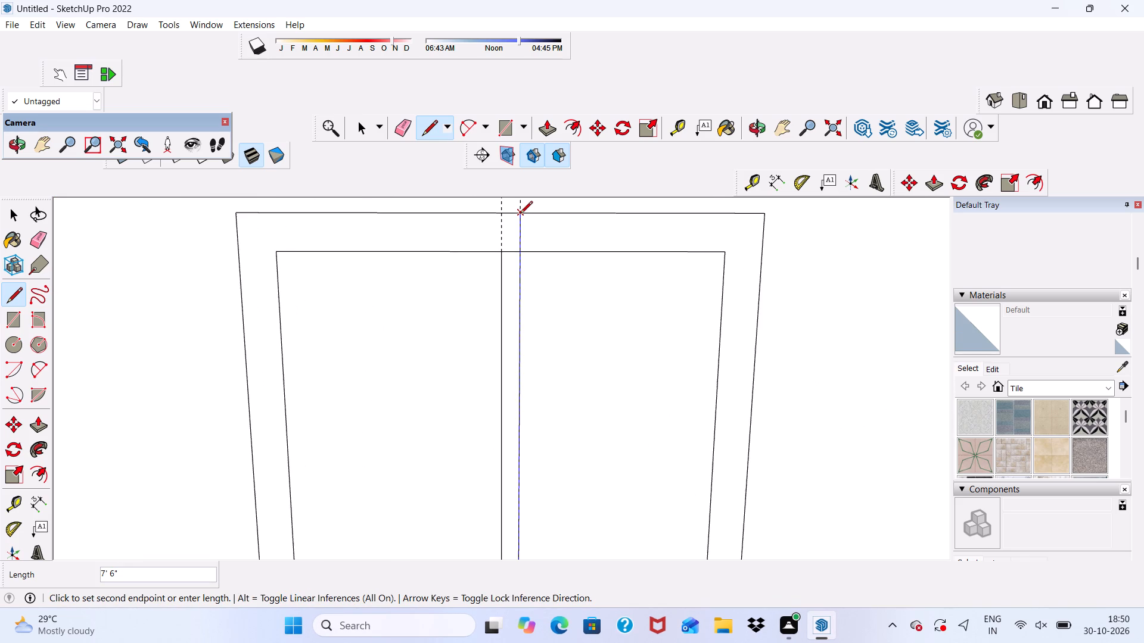
left_click(520, 214)
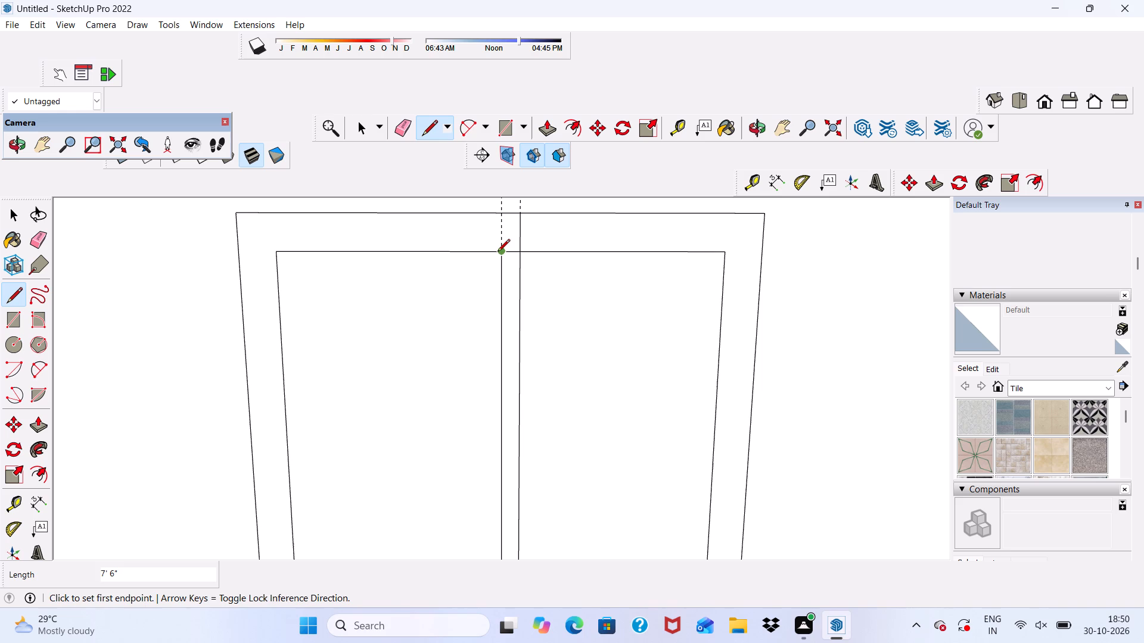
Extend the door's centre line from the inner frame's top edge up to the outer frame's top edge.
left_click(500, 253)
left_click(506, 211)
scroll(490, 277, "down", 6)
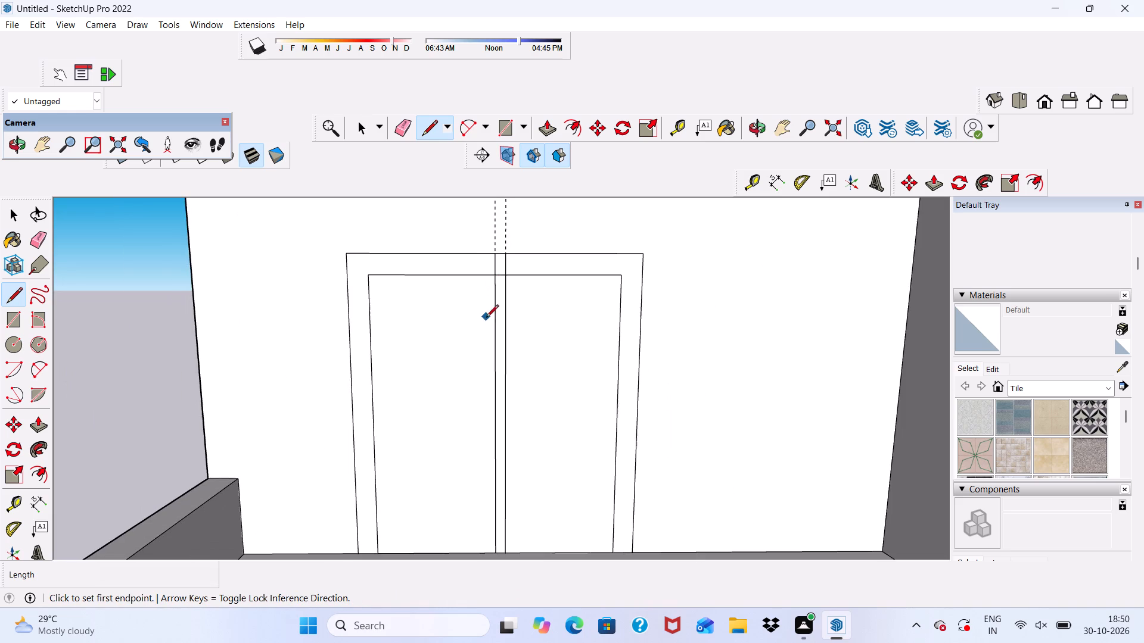
Erase the two guides, the line stubs above the inner frame, and the short inner top edge between the two centre lines.
left_click(406, 118)
scroll(444, 216, "up", 2)
left_click_drag(477, 210, 534, 227)
scroll(526, 266, "up", 5)
left_click_drag(511, 273, 495, 291)
left_click_drag(487, 279, 517, 286)
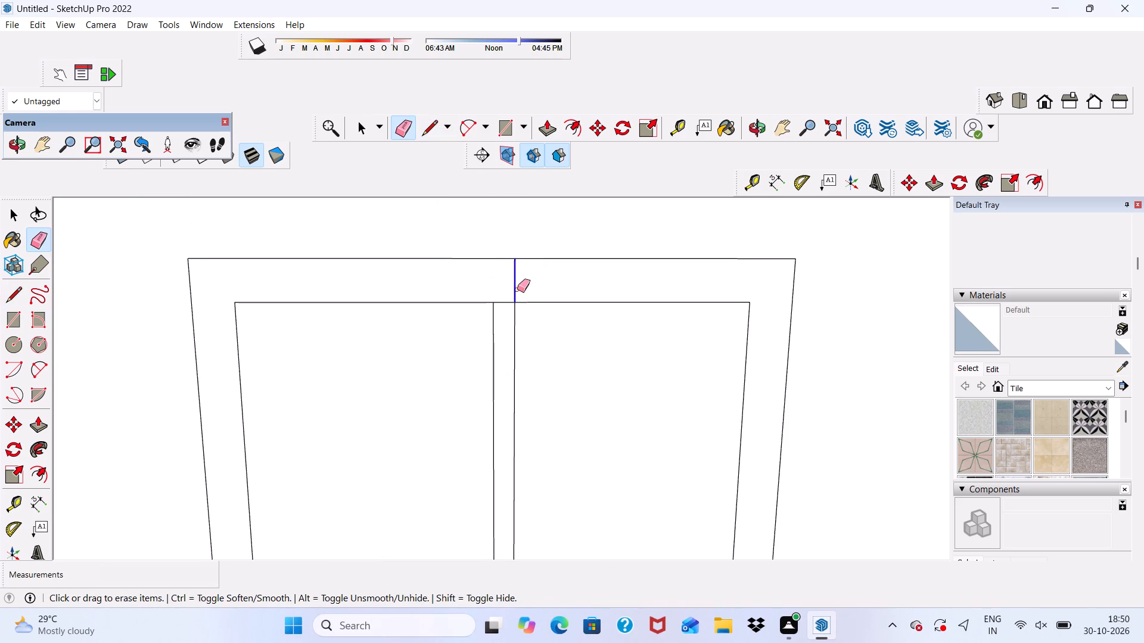
left_click_drag(505, 295, 501, 320)
scroll(498, 236, "down", 6)
Draw a diagonal line about 4' 4 1/2" long across the door leaf nearest the parapet, rising from its outer edge to the centre strip.
middle_click_drag(527, 357, 485, 338)
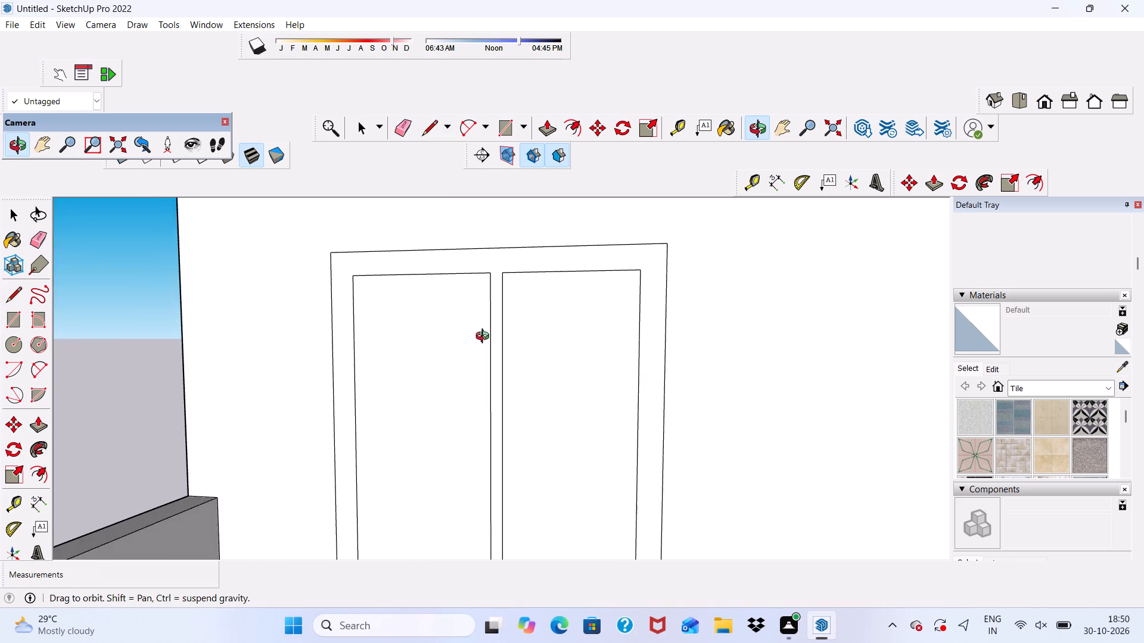
middle_click_drag(485, 338, 557, 367)
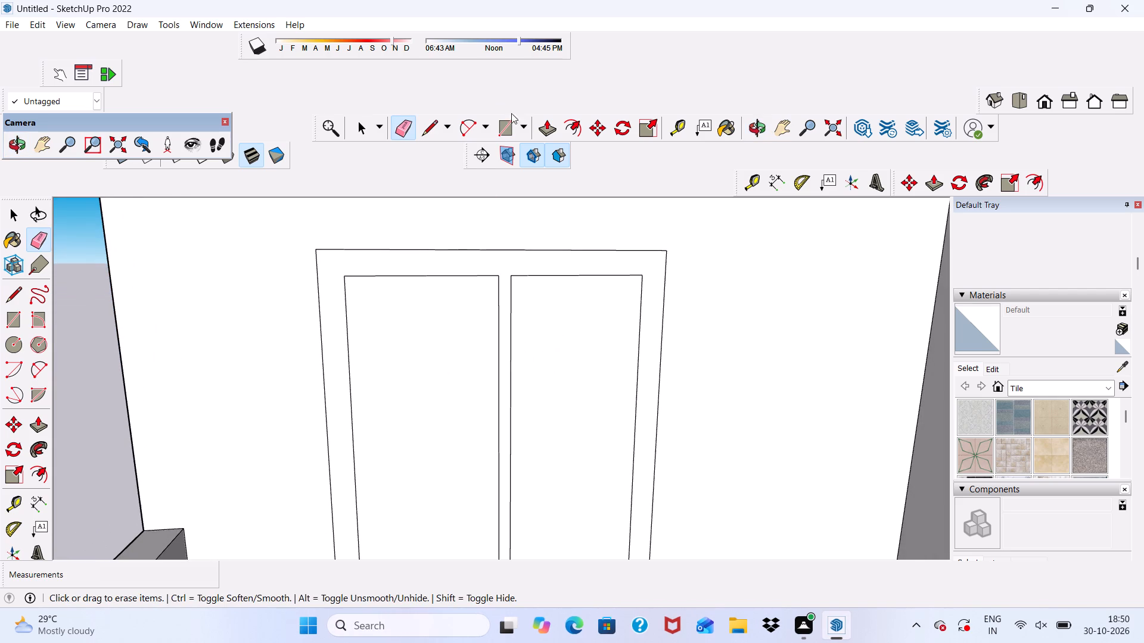
left_click(431, 129)
scroll(431, 236, "down", 3)
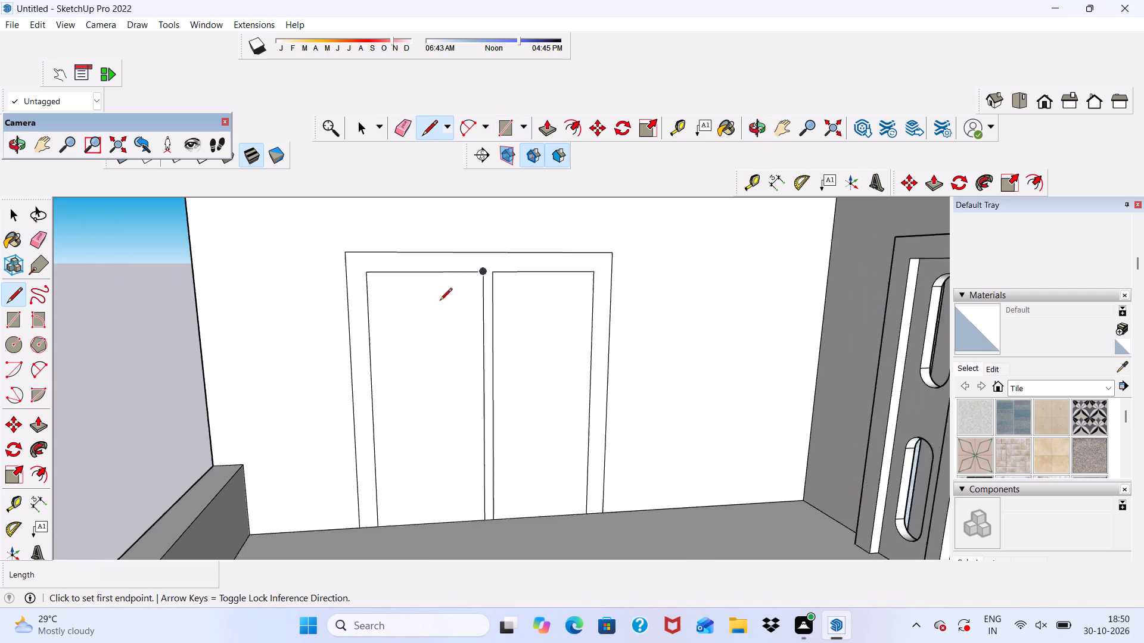
scroll(440, 301, "down", 2)
scroll(390, 431, "up", 4)
left_click(385, 404)
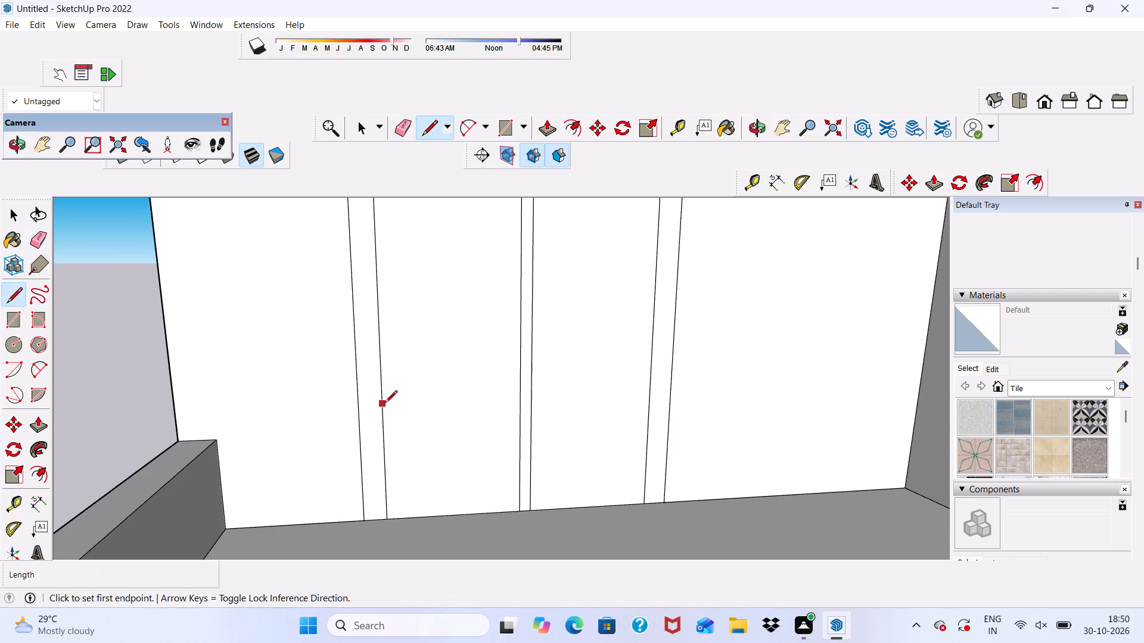
scroll(390, 398, "down", 4)
scroll(461, 327, "up", 7)
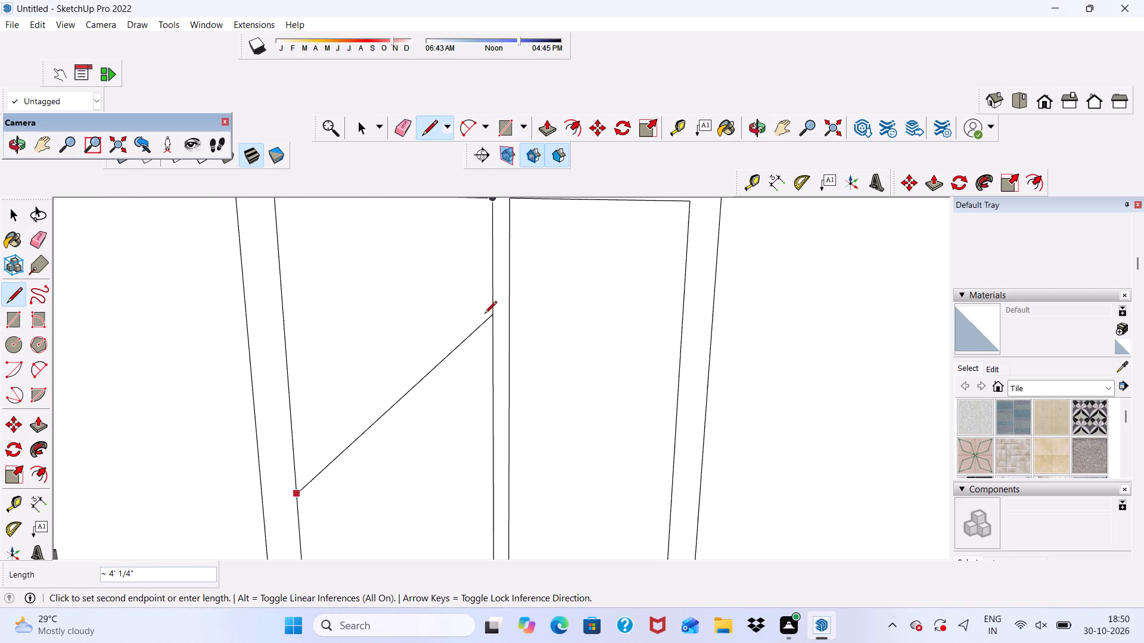
left_click(491, 280)
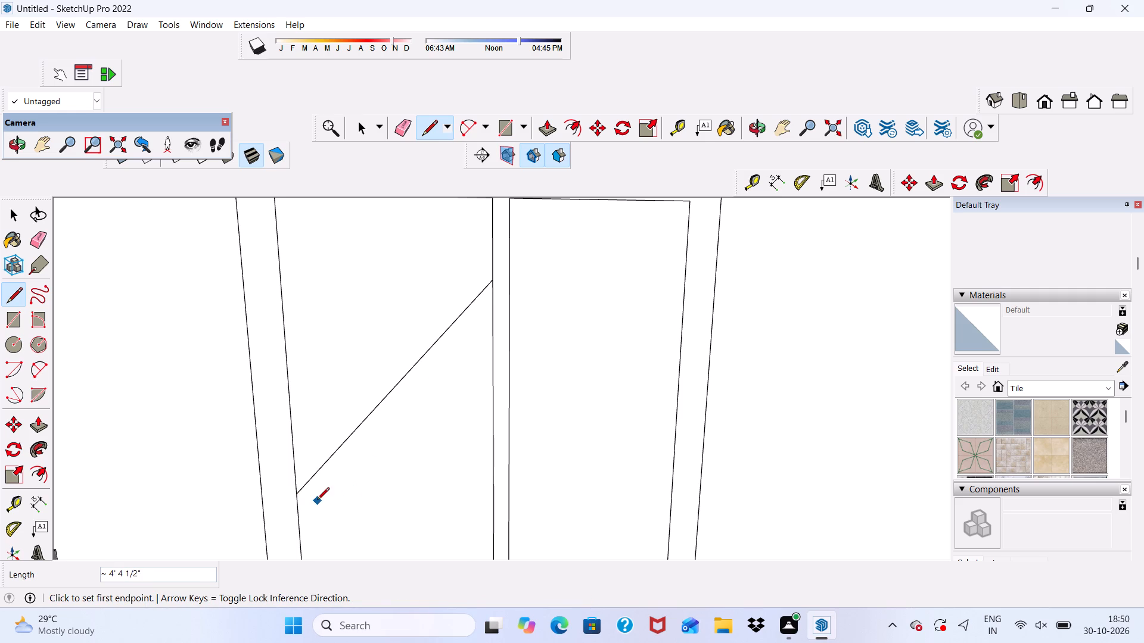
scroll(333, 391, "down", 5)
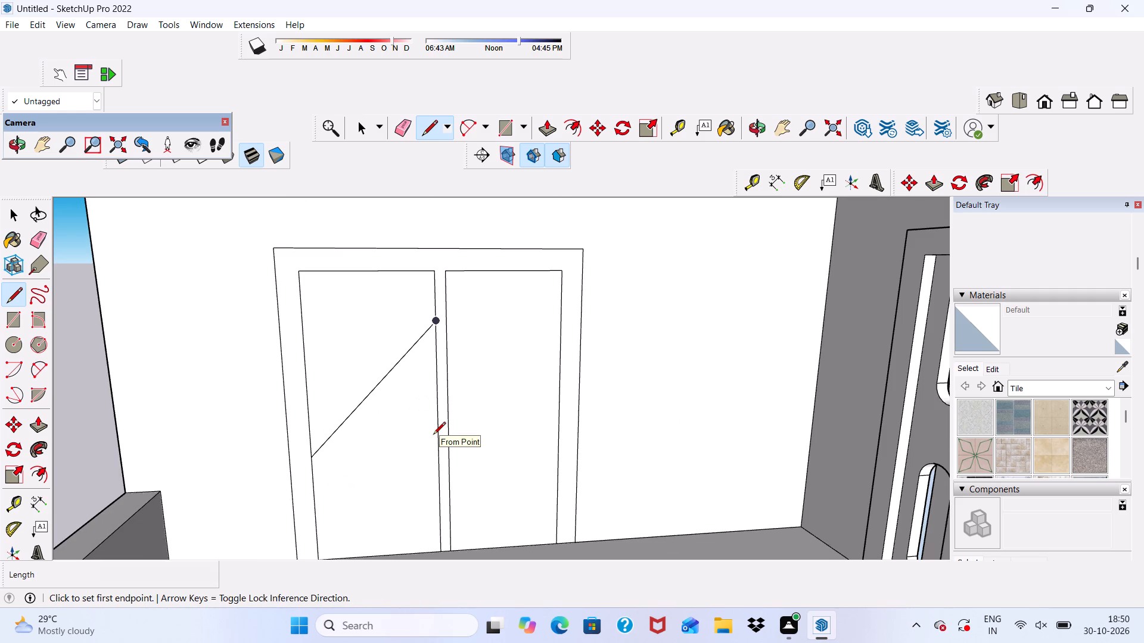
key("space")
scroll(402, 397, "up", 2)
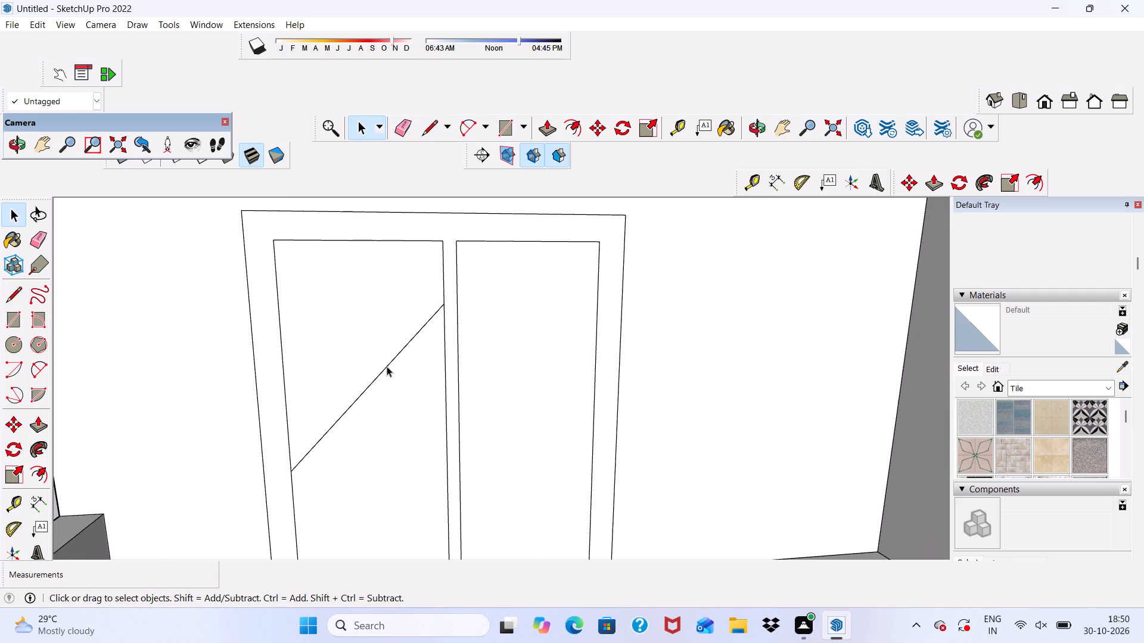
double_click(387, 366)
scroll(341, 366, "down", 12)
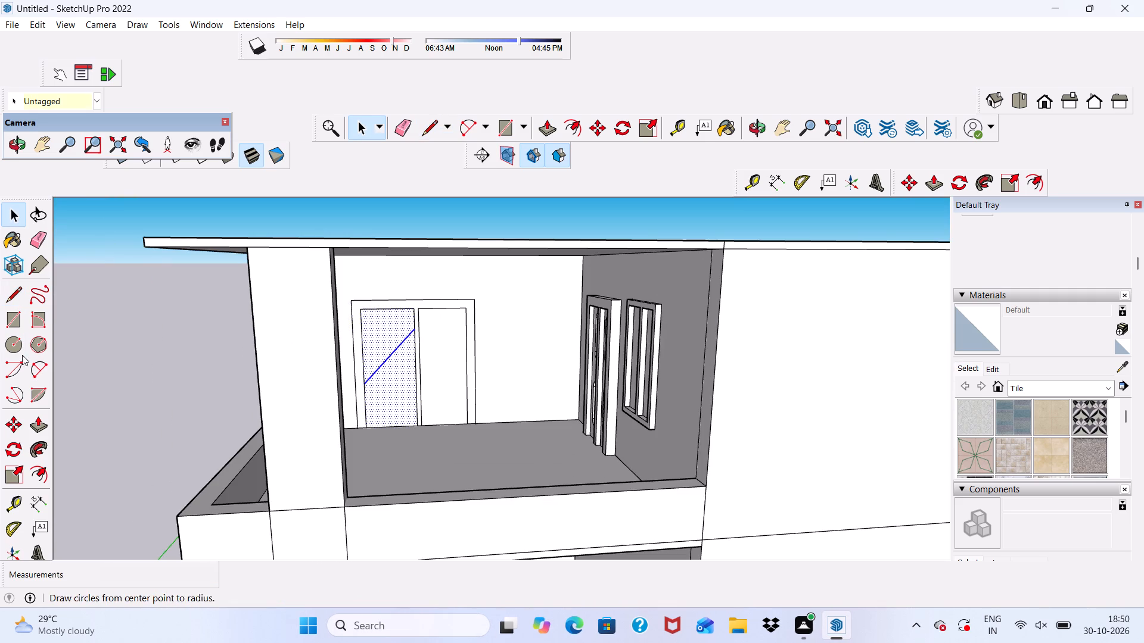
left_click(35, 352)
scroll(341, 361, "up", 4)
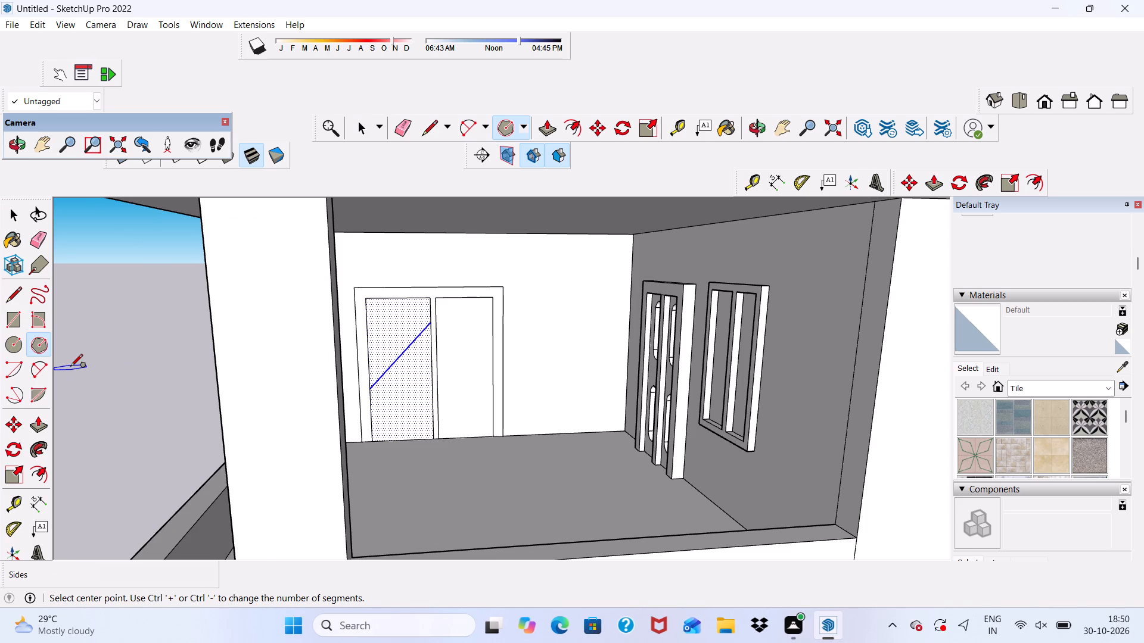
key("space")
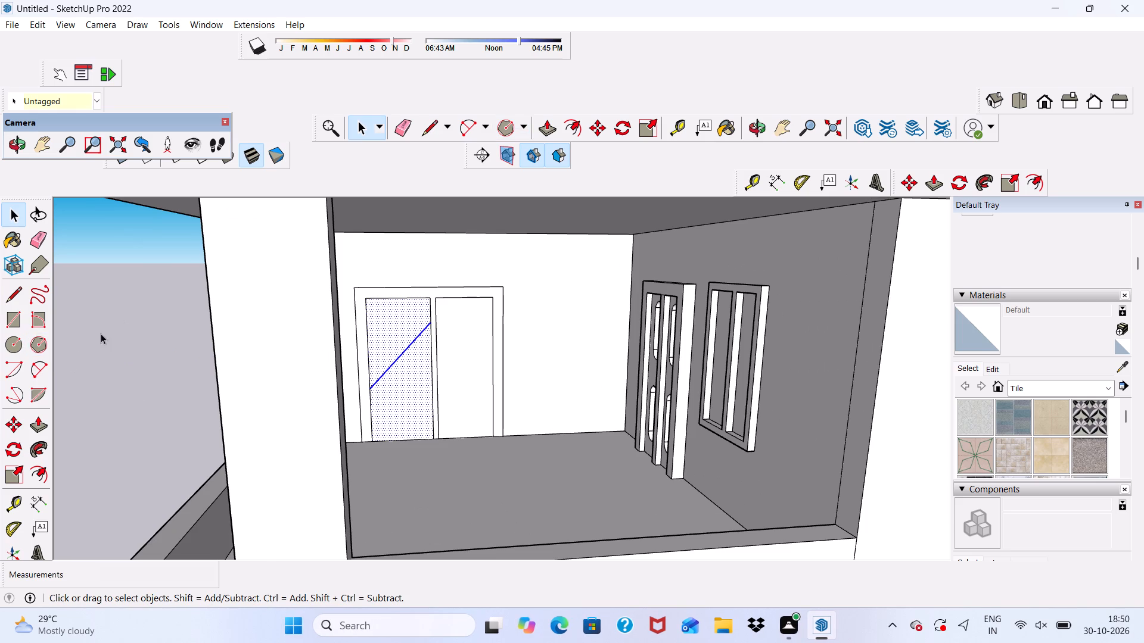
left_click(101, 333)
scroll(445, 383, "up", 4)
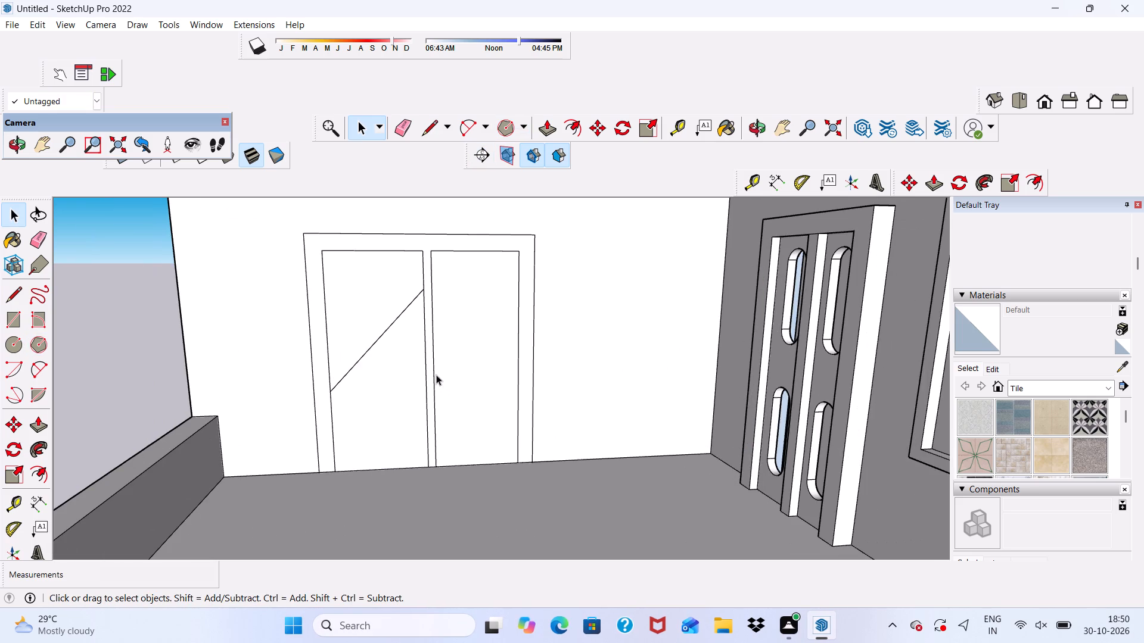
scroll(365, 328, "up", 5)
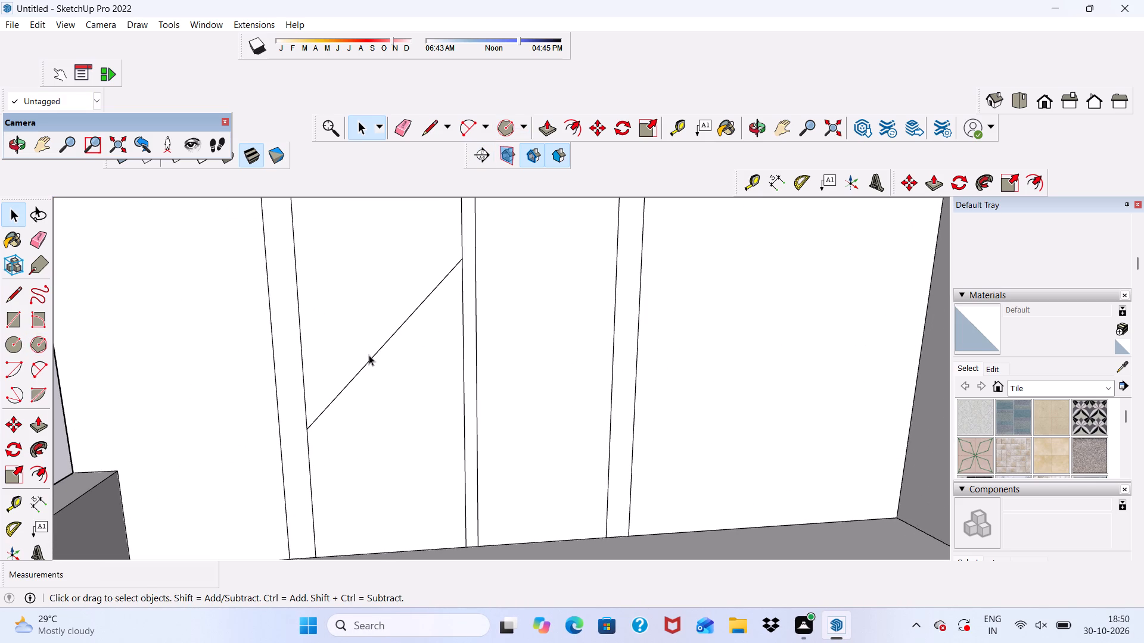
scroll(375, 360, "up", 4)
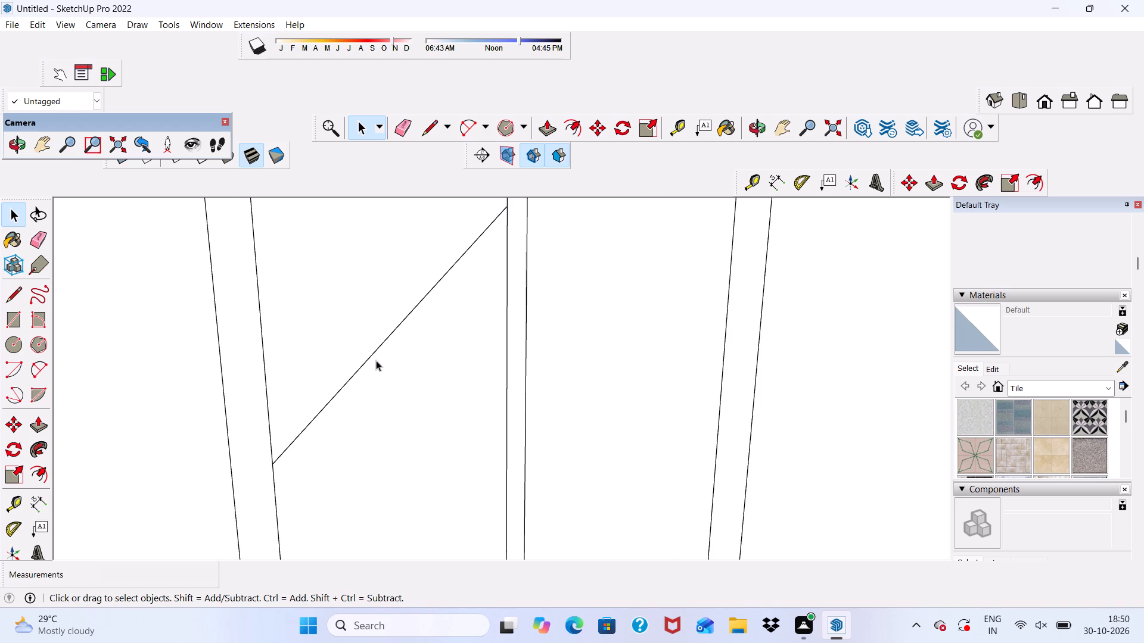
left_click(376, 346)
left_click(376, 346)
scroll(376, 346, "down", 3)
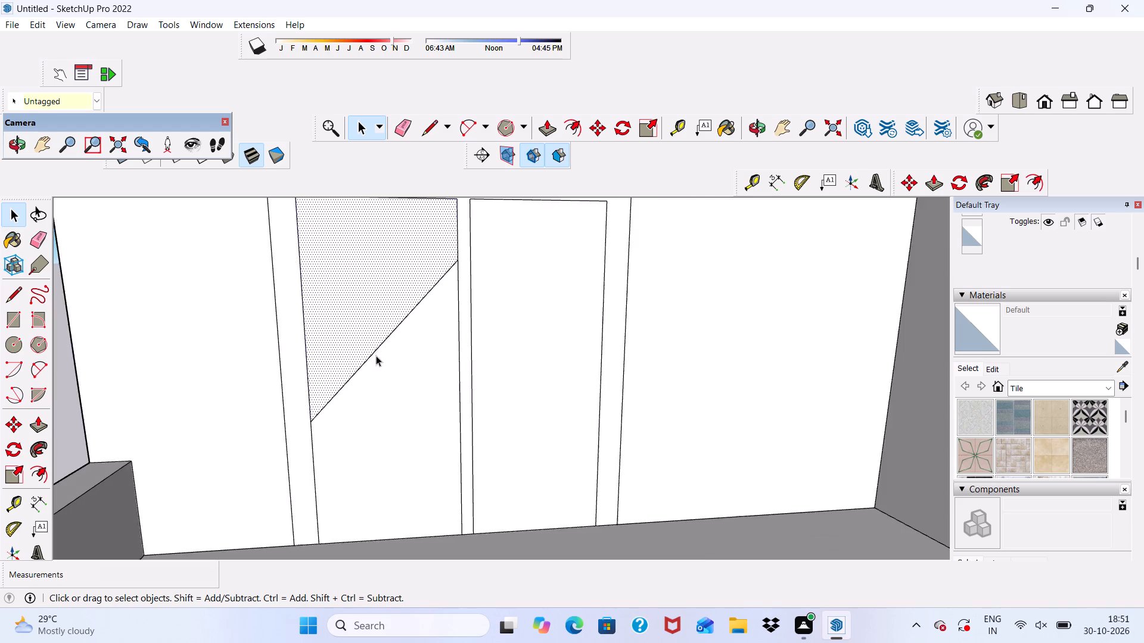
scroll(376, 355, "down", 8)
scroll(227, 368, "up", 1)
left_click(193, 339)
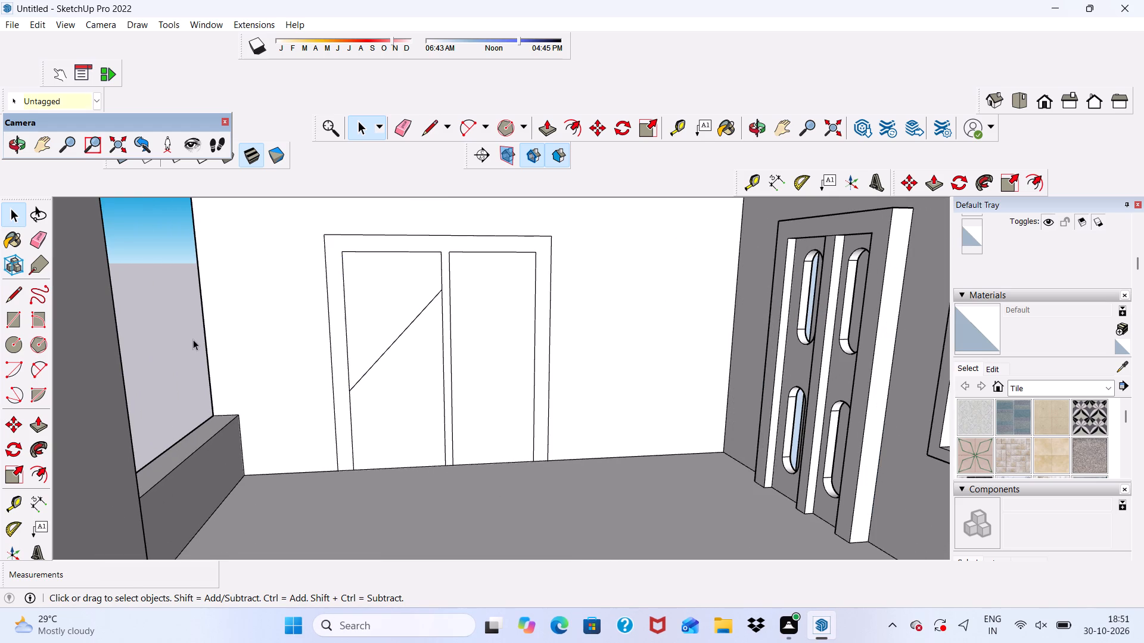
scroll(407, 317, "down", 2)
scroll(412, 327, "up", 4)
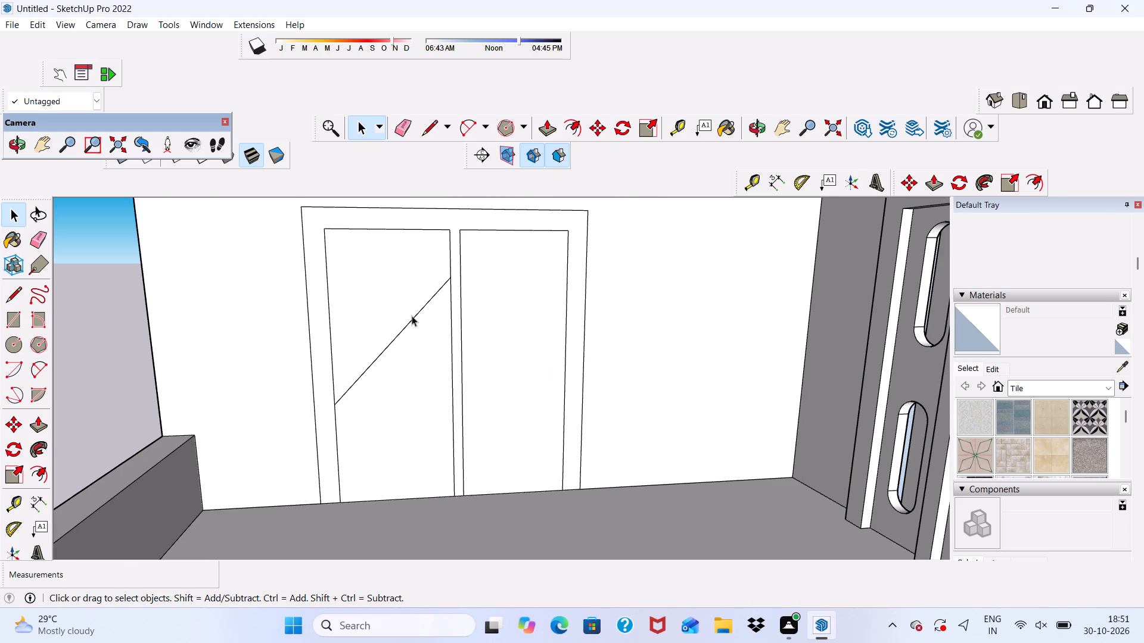
Copy the diagonal line about 5" downward on the door leaf and repeat it as a 5-copy array.
left_click(412, 317)
scroll(400, 326, "down", 5)
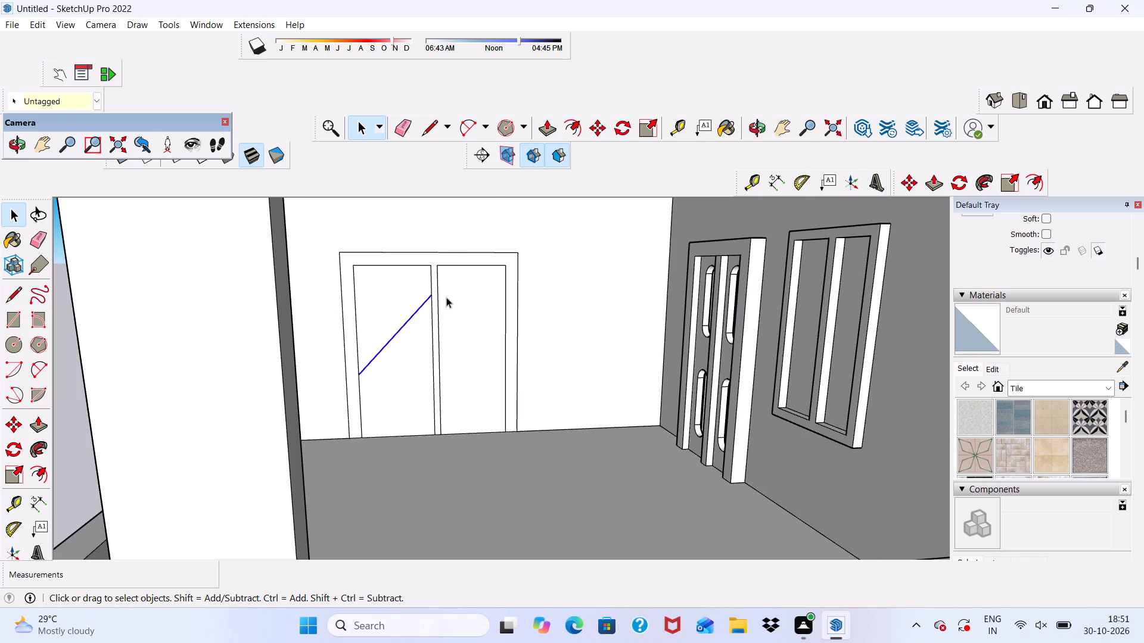
left_click(598, 131)
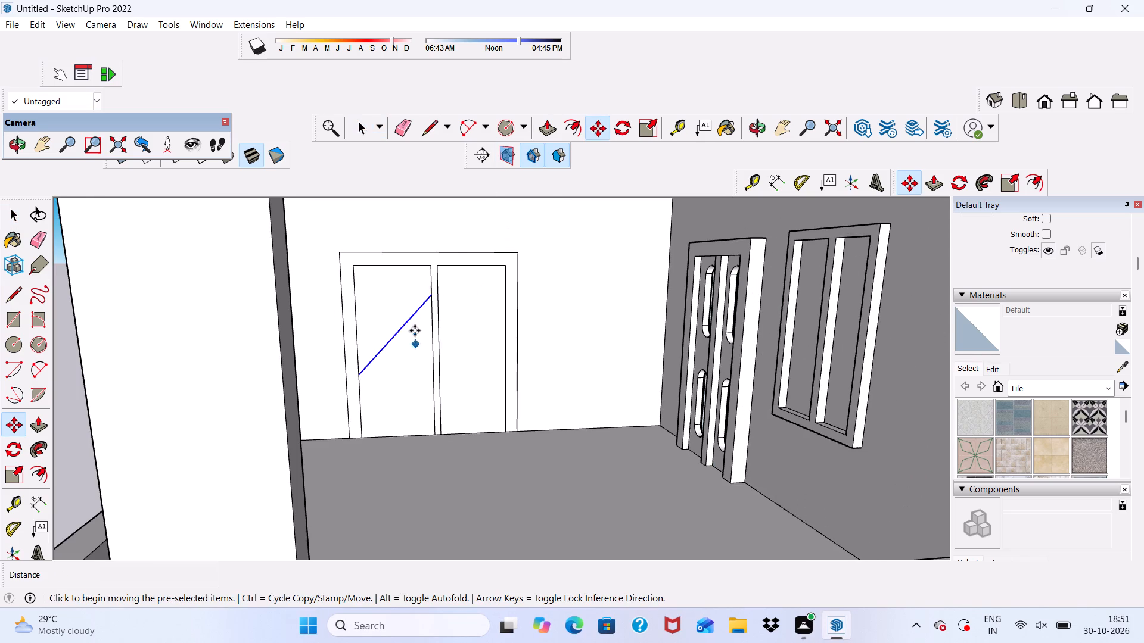
scroll(415, 321, "up", 4)
left_click(396, 333)
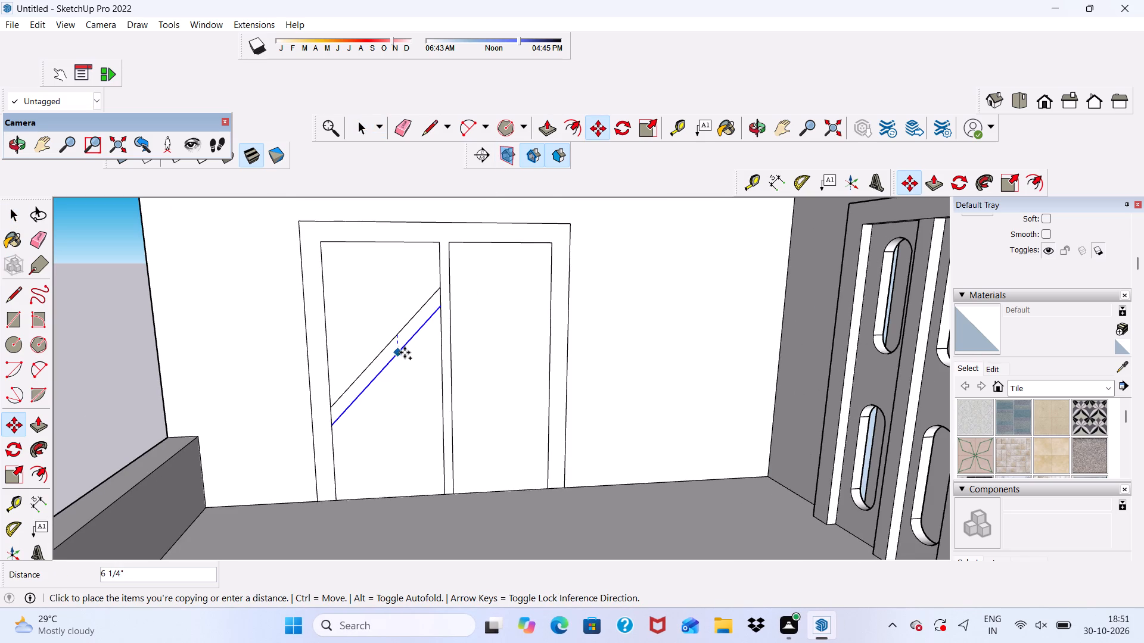
left_click(406, 349)
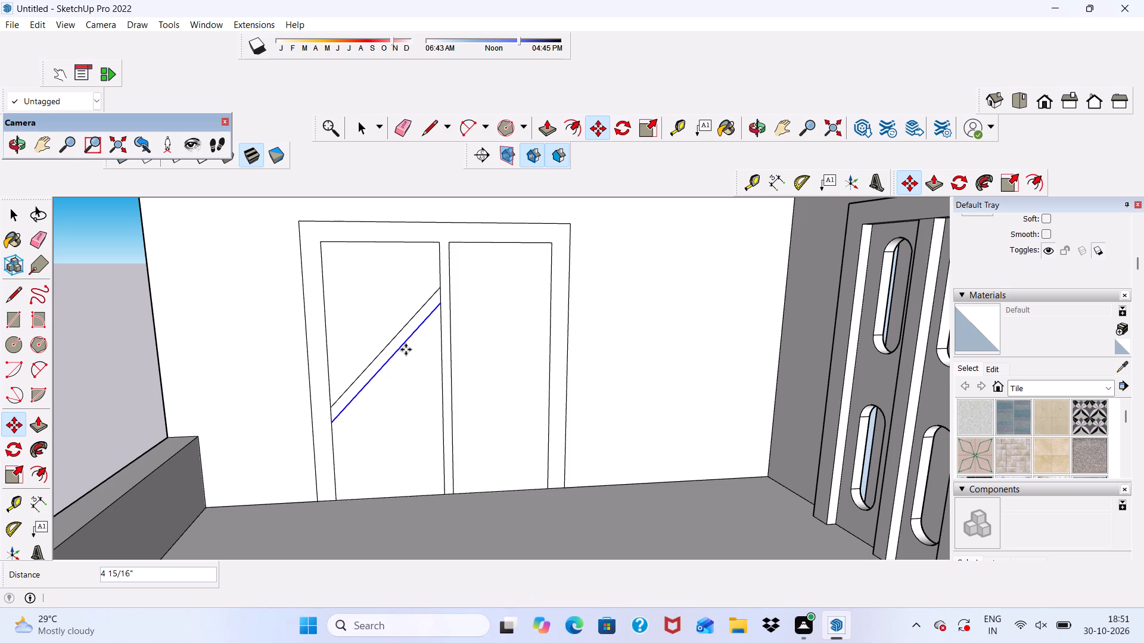
key("shift+asterisk")
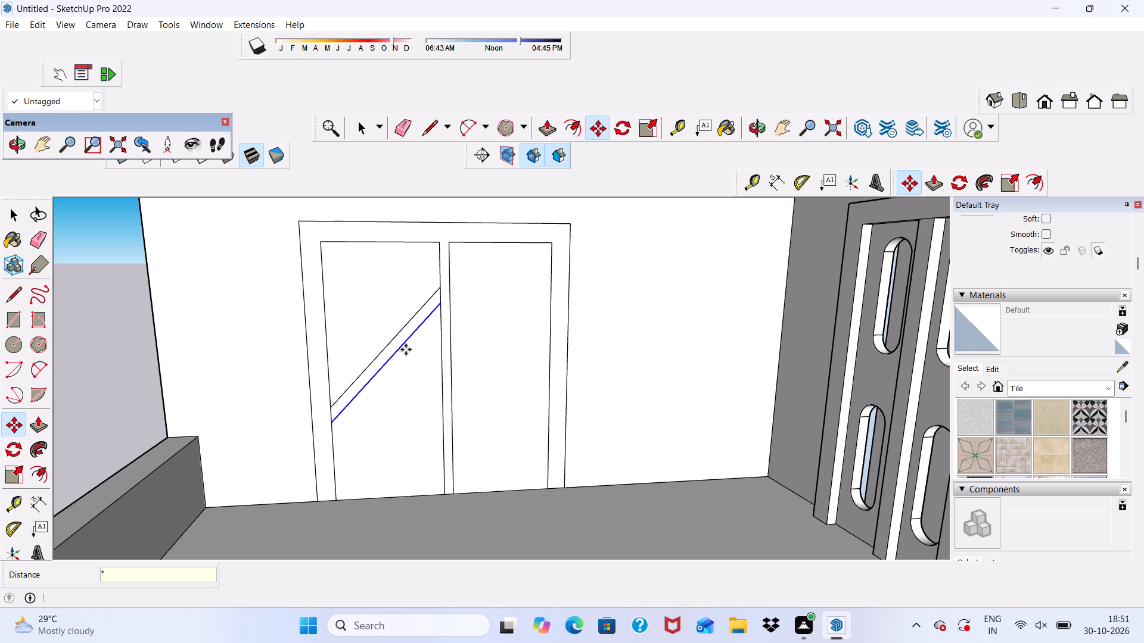
key("5")
key("Return")
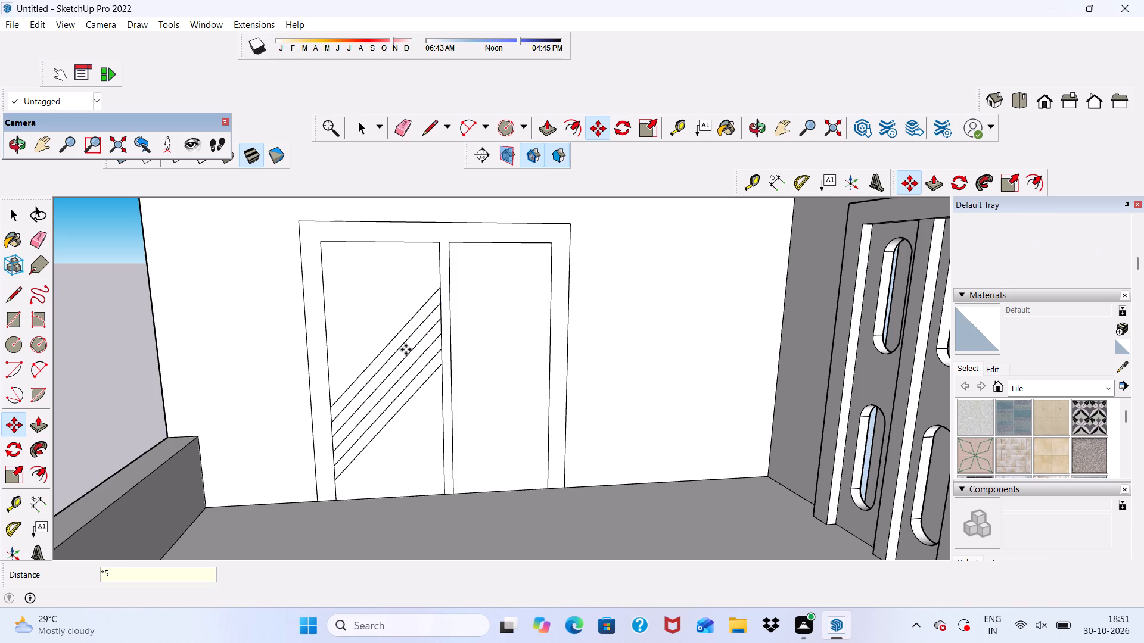
scroll(406, 349, "down", 6)
middle_click_drag(435, 393, 347, 384)
key("space")
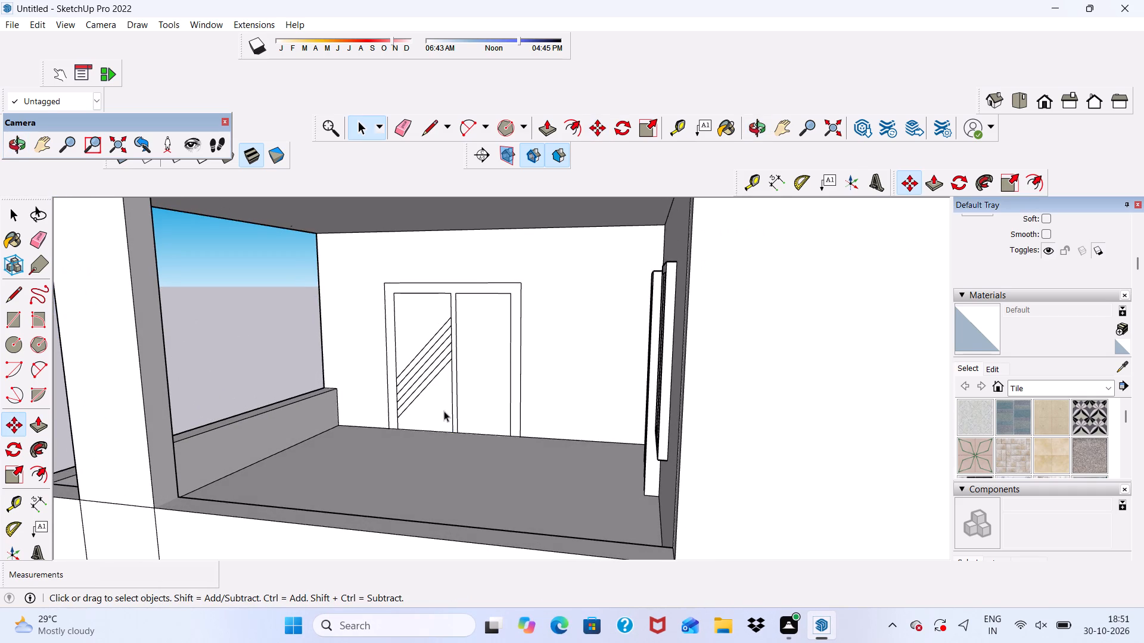
scroll(279, 332, "up", 2)
left_click(247, 317)
Draw a diagonal line about 4' long across the other door leaf, falling from the centre strip to the outer edge near the floor.
scroll(362, 351, "down", 4)
middle_click_drag(472, 397, 478, 404)
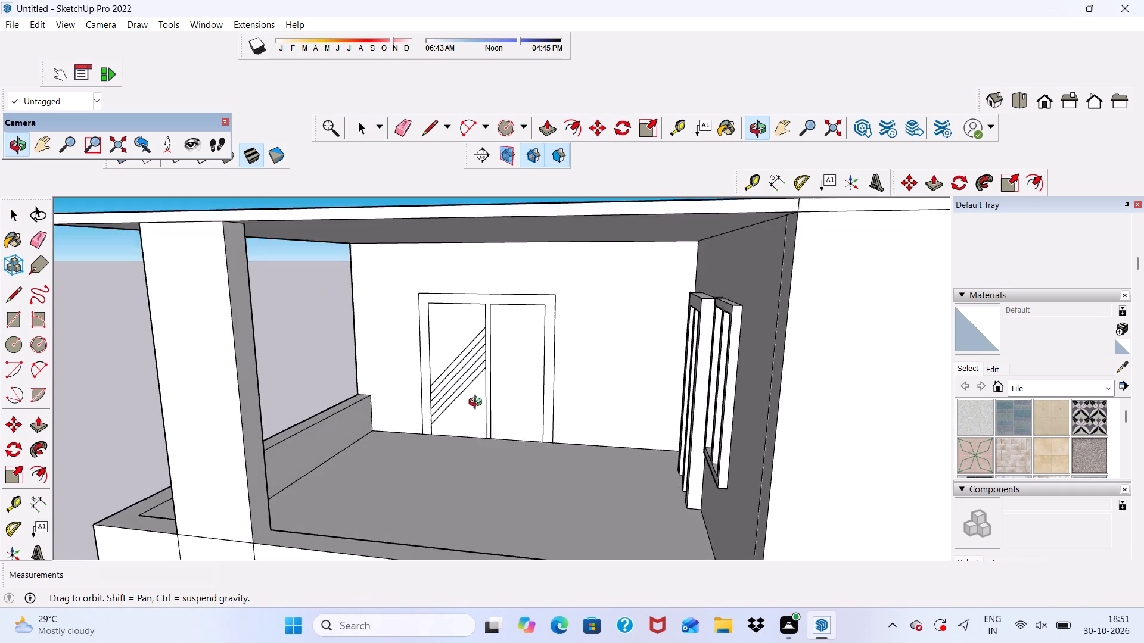
middle_click_drag(478, 404, 478, 398)
scroll(496, 395, "up", 5)
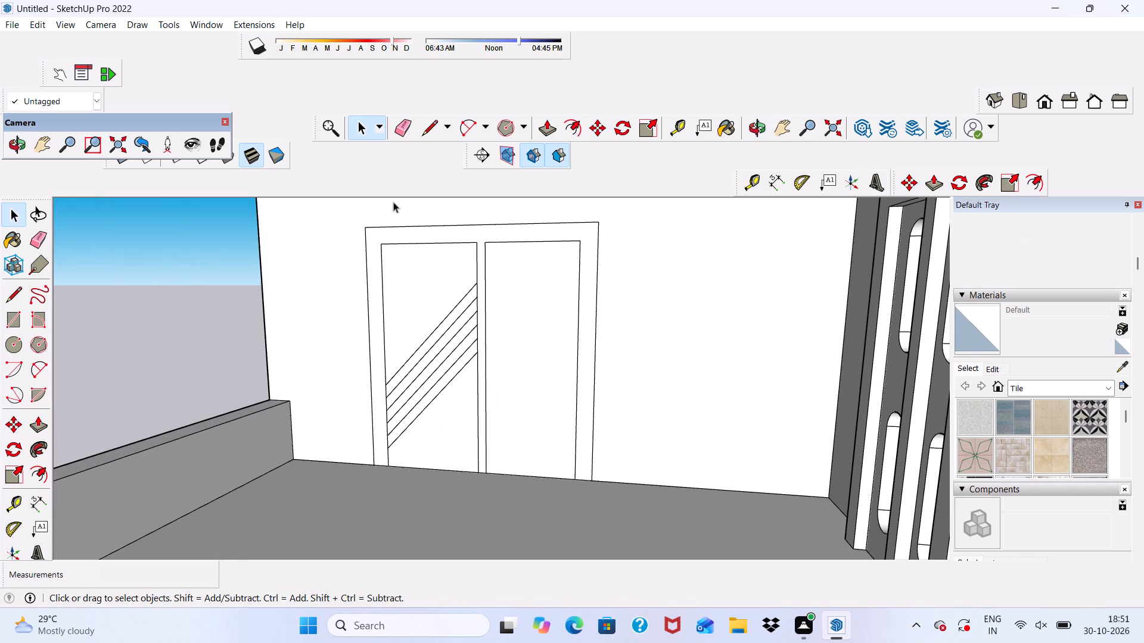
left_click(425, 132)
scroll(545, 477, "up", 3)
scroll(476, 341, "up", 3)
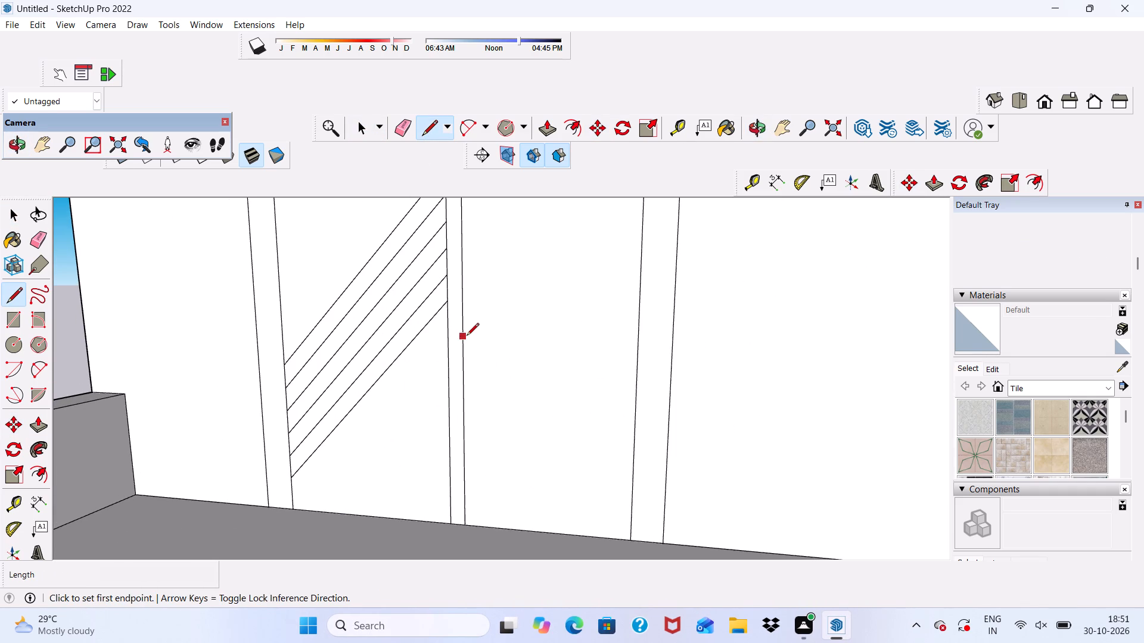
left_click(467, 336)
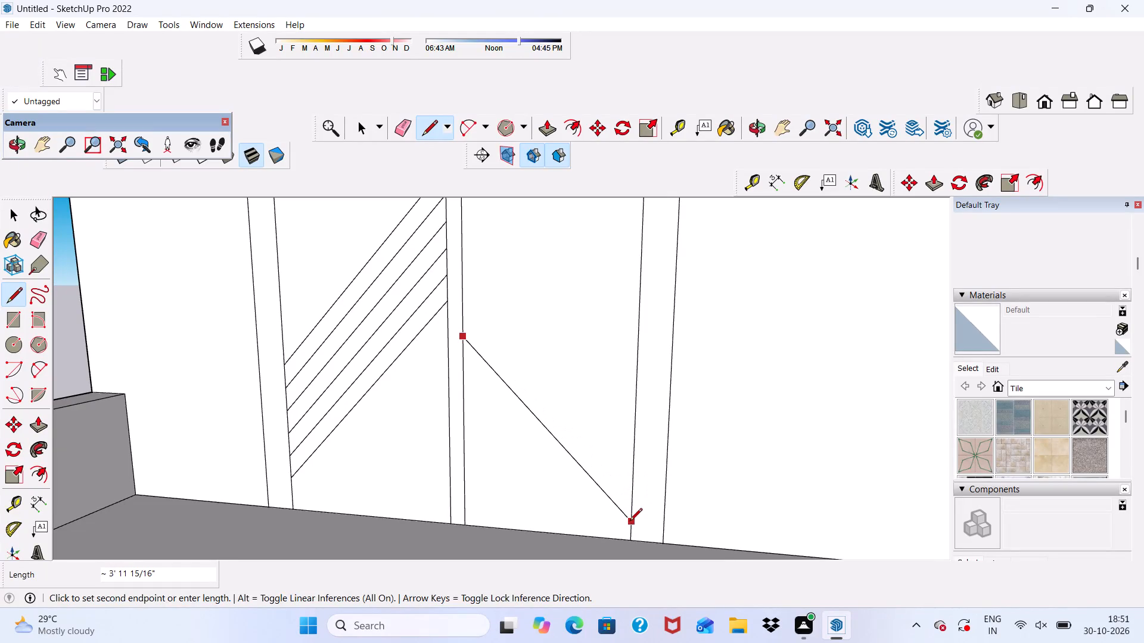
left_click(630, 522)
Copy the diagonal line on the door leaf farther from the parapet 4 1/8" downward and repeat it as a 5-copy array.
key("space")
scroll(527, 399, "up", 3)
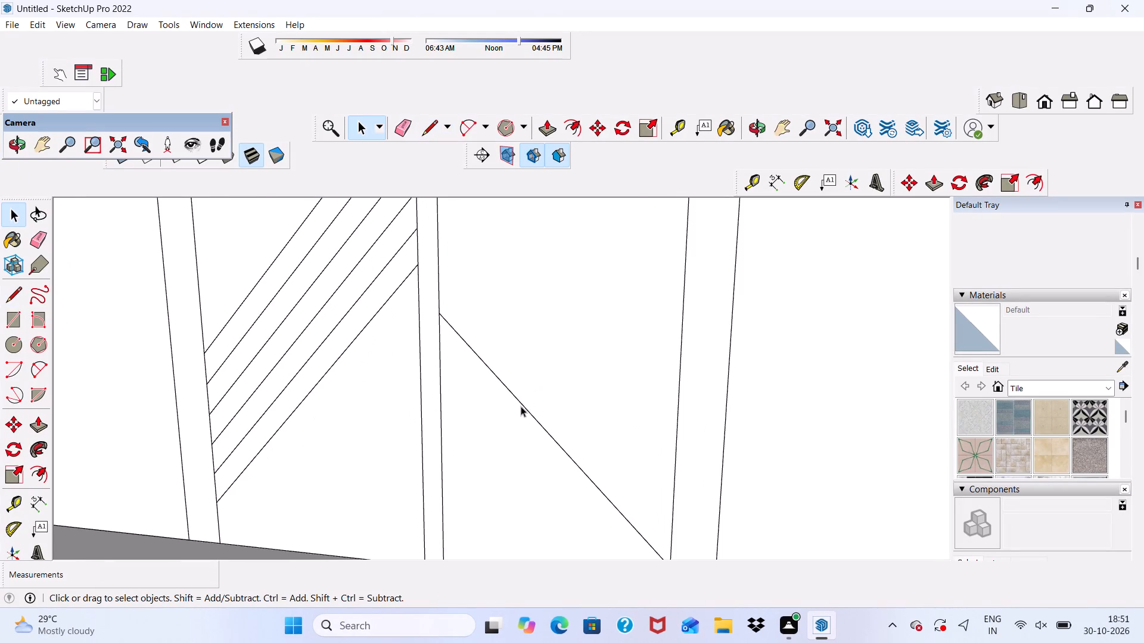
left_click(520, 403)
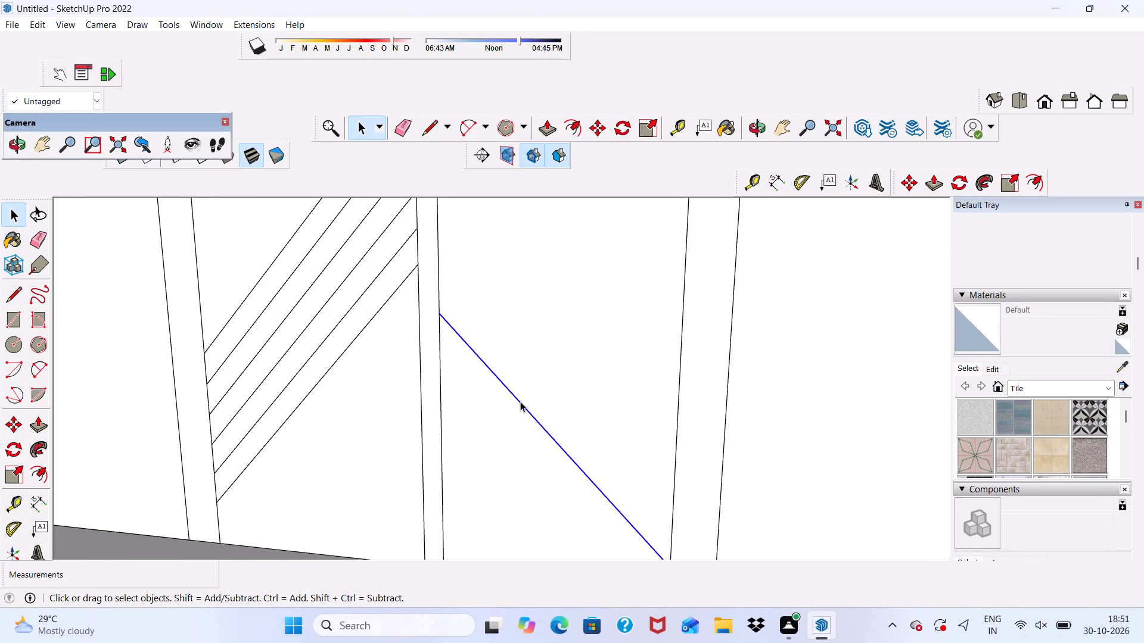
scroll(513, 342, "down", 6)
left_click(599, 127)
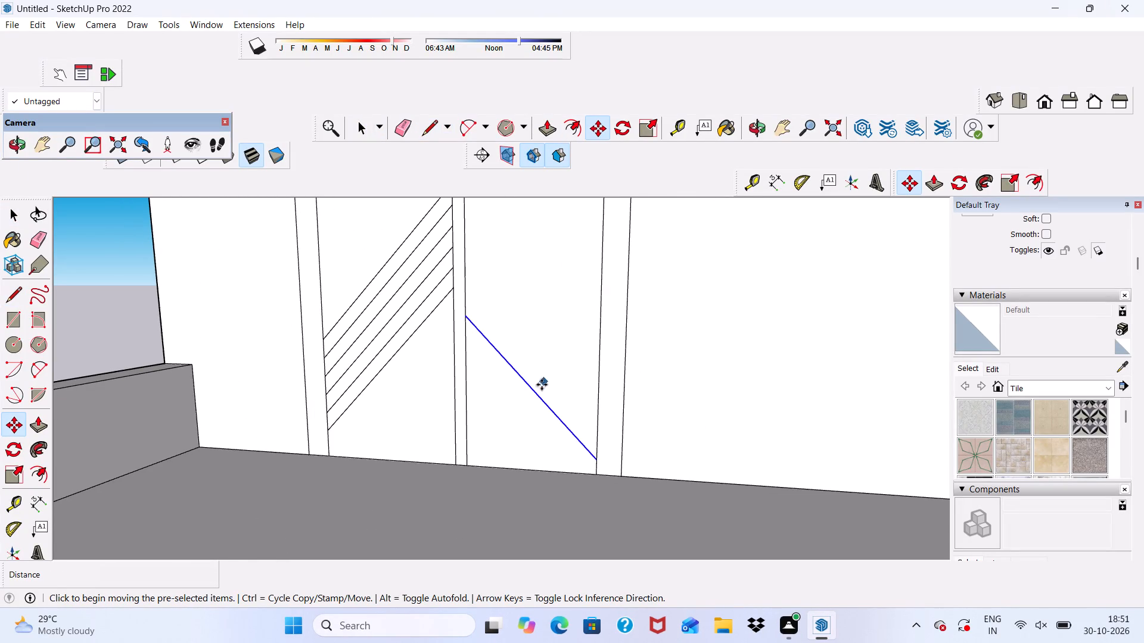
left_click(524, 383)
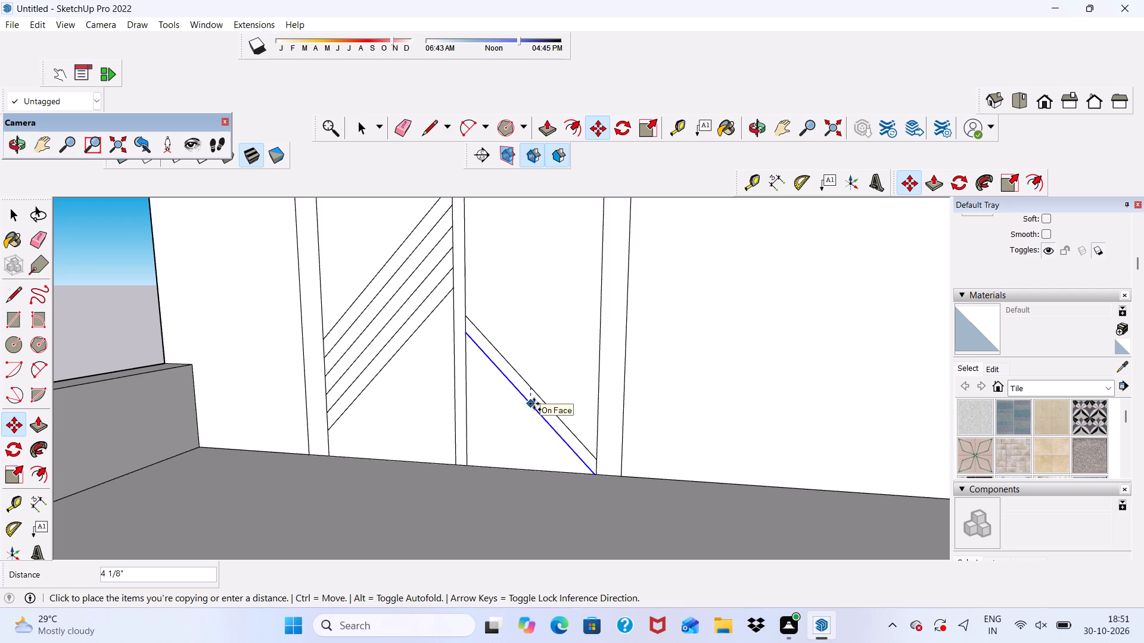
left_click(534, 404)
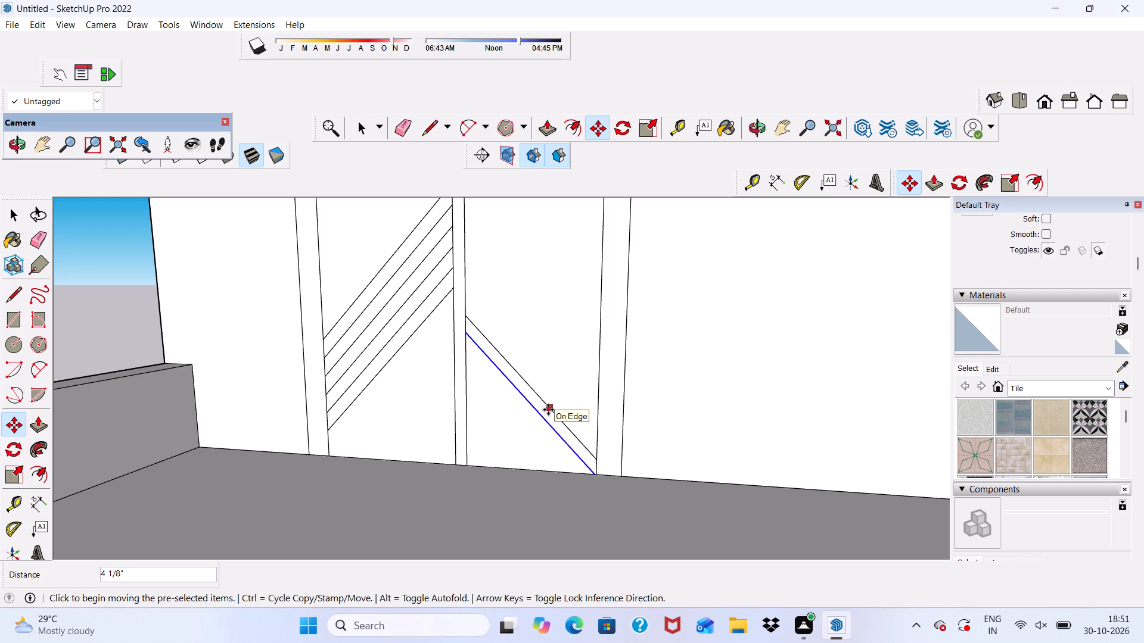
key("shift+asterisk")
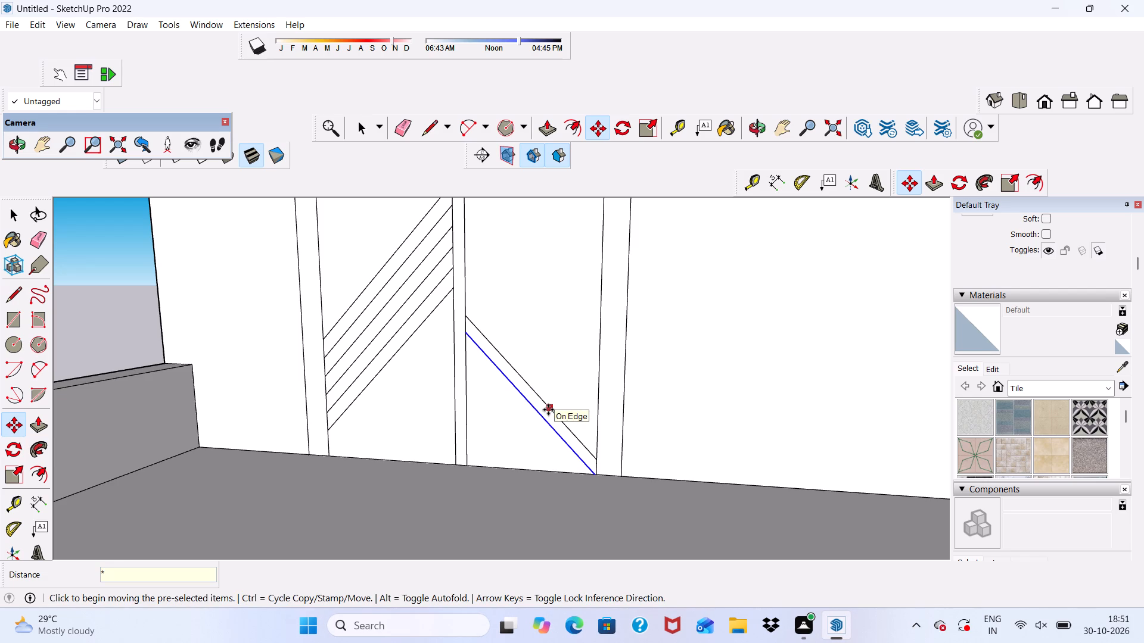
key("5")
key("Return")
key("space")
Erase the diagonal line ends and door outline edges extending below the upper floor slab on the back wall.
scroll(549, 414, "down", 6)
middle_click_drag(555, 445, 579, 316)
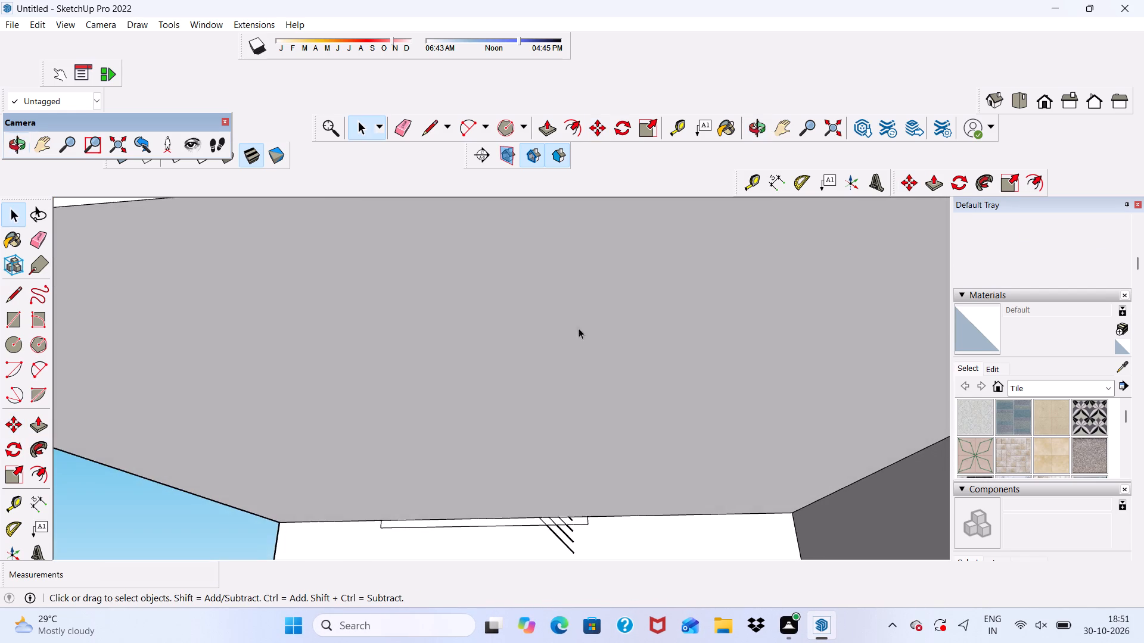
scroll(566, 510, "up", 4)
left_click(397, 123)
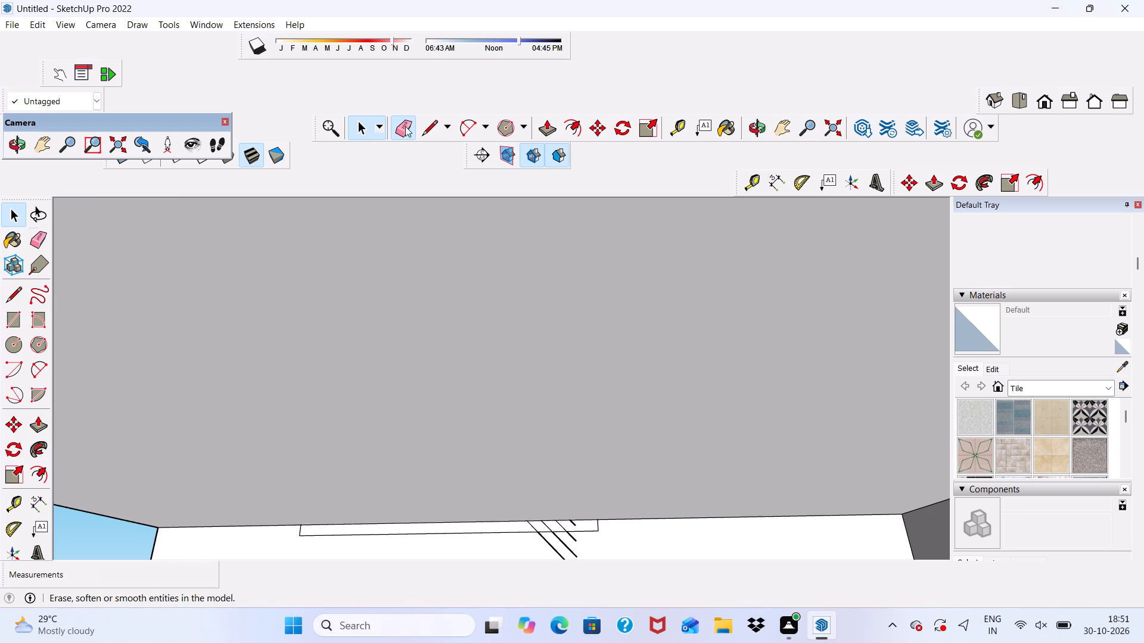
scroll(456, 209, "down", 5)
scroll(580, 520, "up", 10)
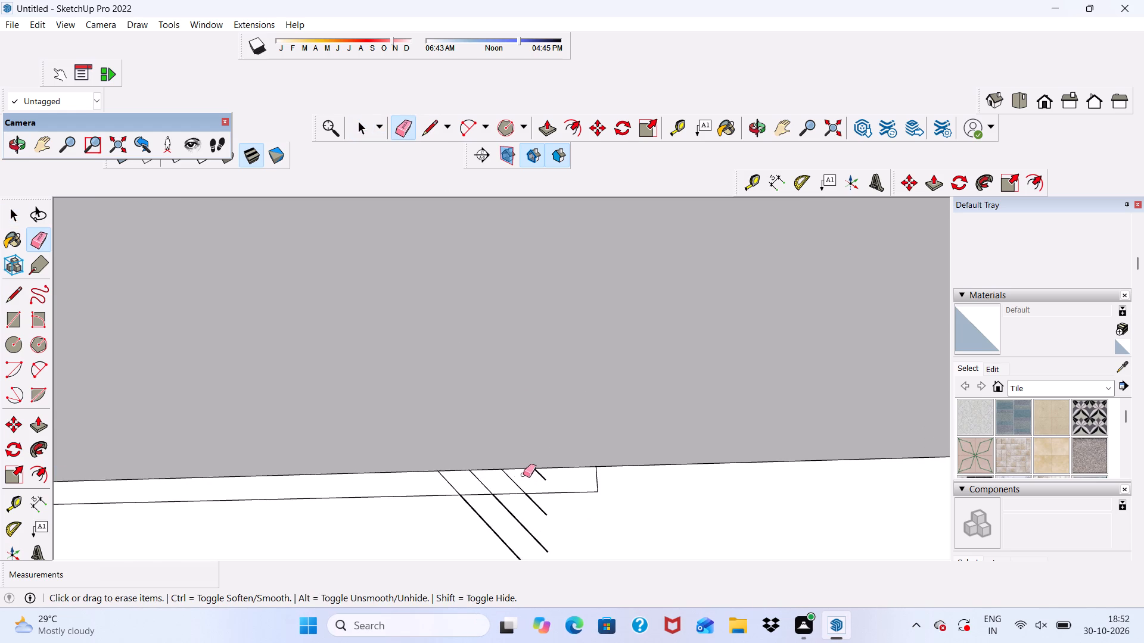
left_click(542, 474)
left_click_drag(540, 476, 484, 525)
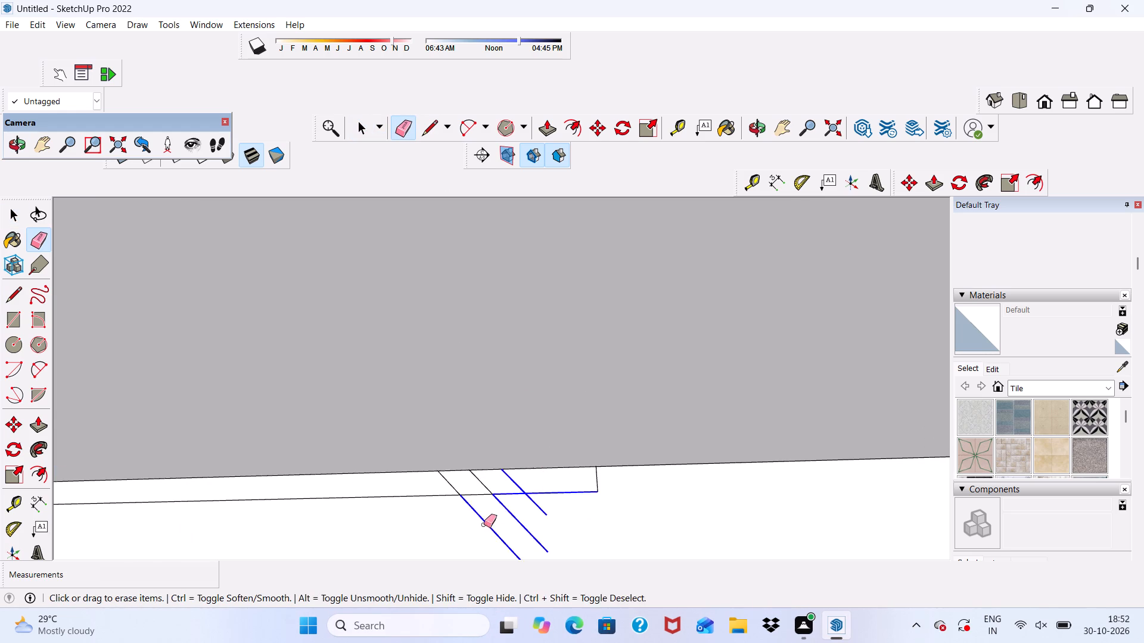
left_click_drag(484, 525, 481, 526)
left_click_drag(490, 485, 412, 507)
left_click_drag(590, 485, 596, 483)
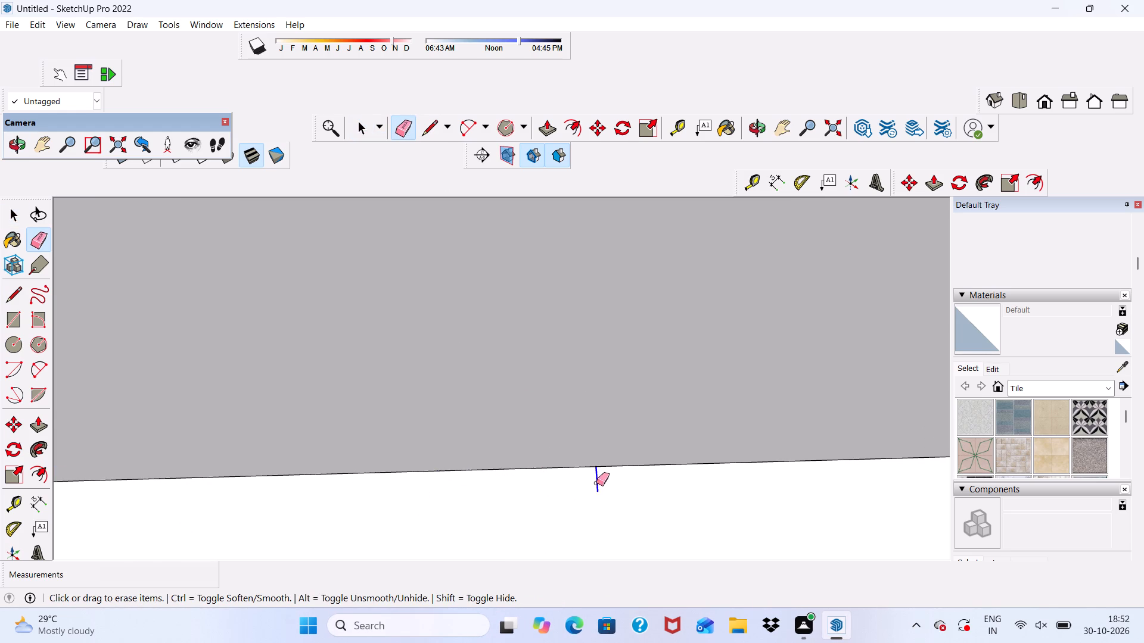
left_click_drag(596, 483, 602, 480)
scroll(591, 472, "down", 16)
scroll(383, 486, "up", 5)
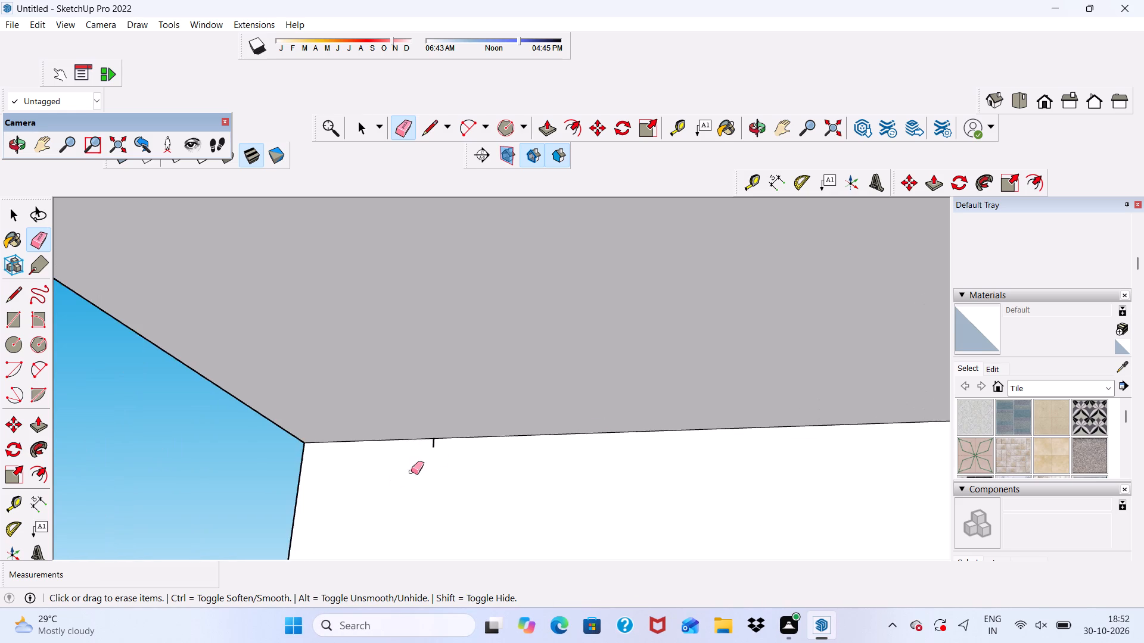
scroll(433, 461, "up", 5)
left_click_drag(438, 432, 446, 431)
scroll(449, 430, "down", 6)
key("space")
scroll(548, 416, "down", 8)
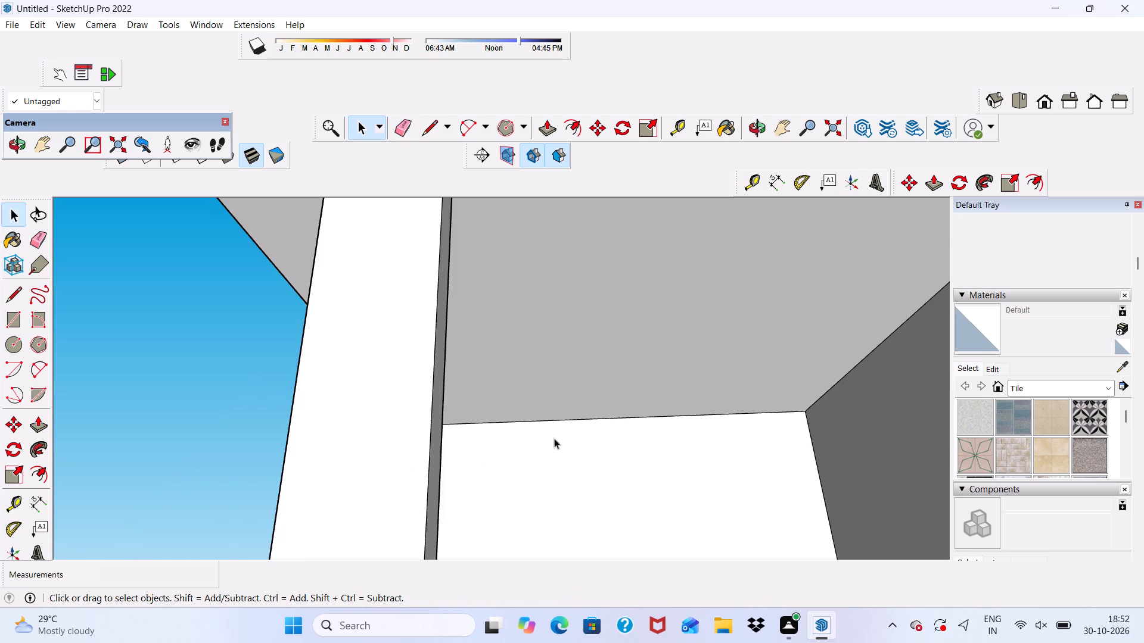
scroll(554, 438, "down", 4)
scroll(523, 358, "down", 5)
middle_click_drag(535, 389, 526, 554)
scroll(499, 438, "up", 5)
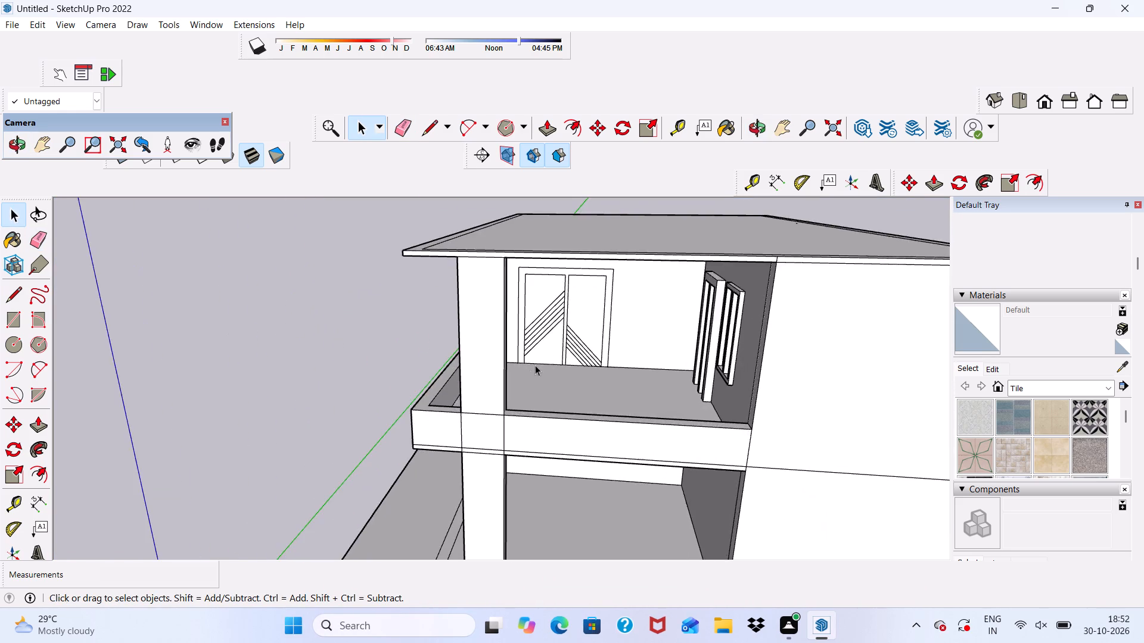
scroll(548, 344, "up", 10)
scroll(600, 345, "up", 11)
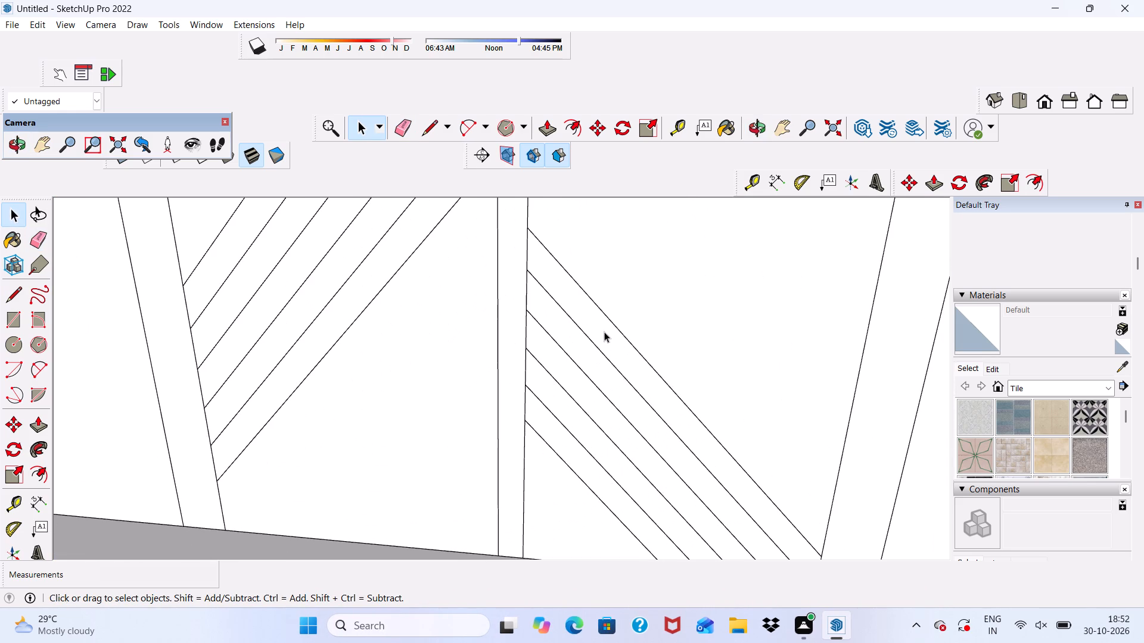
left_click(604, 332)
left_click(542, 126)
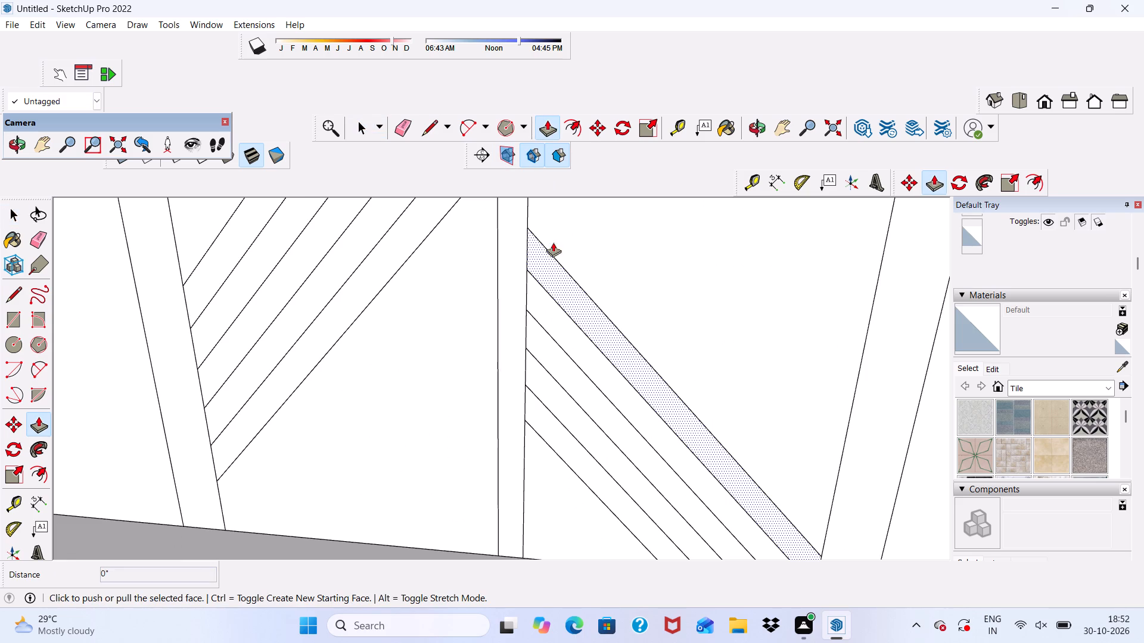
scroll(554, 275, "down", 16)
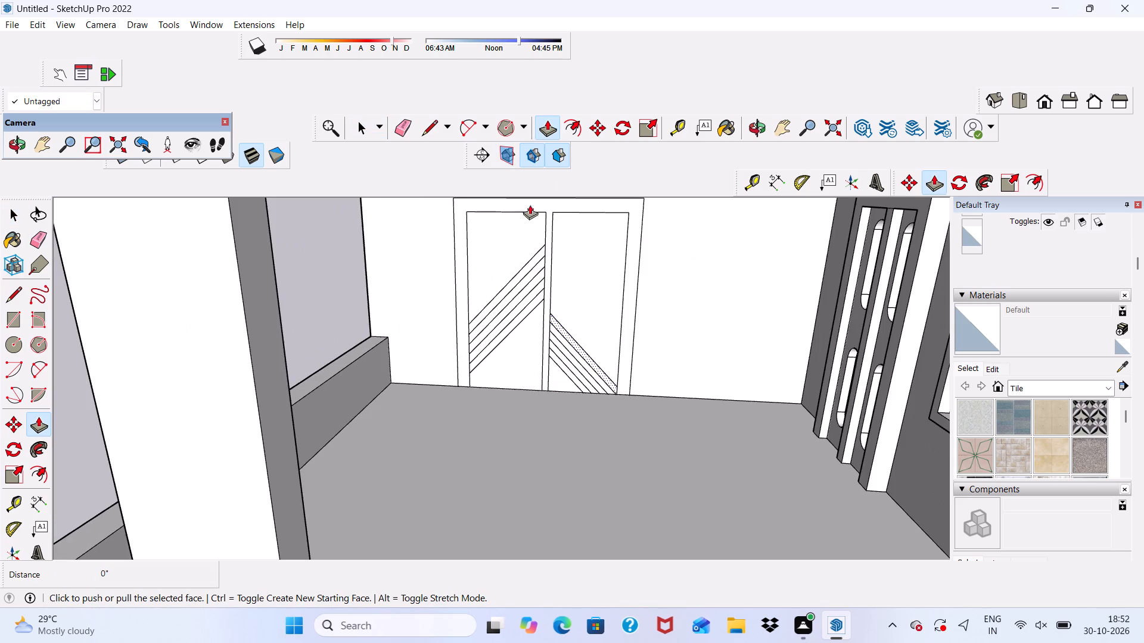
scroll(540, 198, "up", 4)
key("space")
Push/Pull the double door's frame face, including the centre strip, outward by 3".
left_click(550, 205)
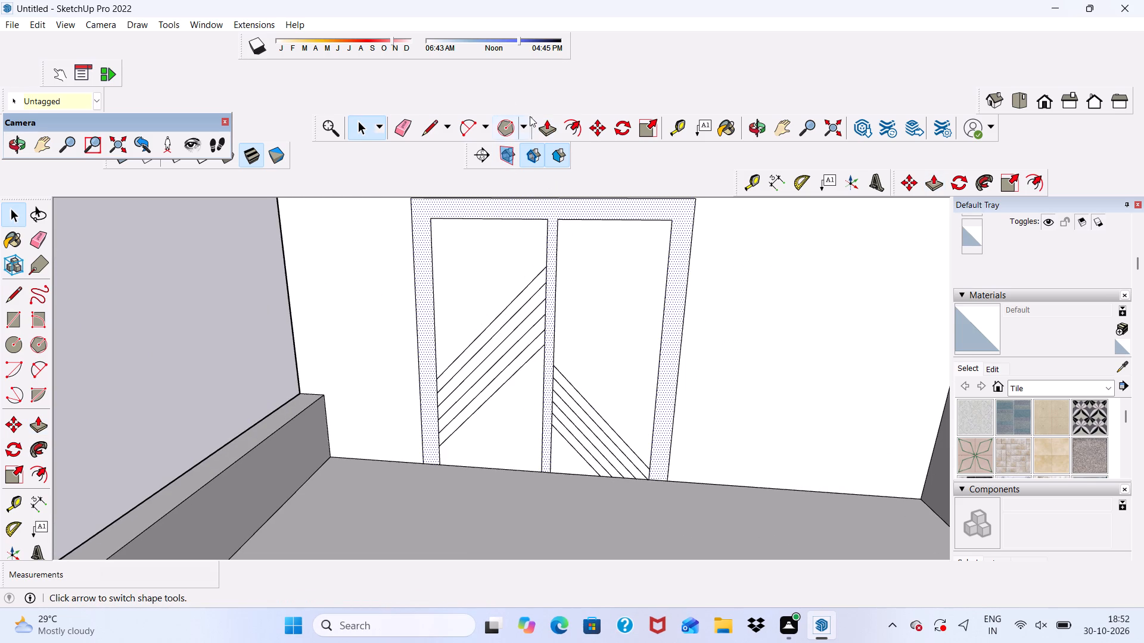
left_click(546, 131)
scroll(529, 203, "up", 3)
left_click(552, 214)
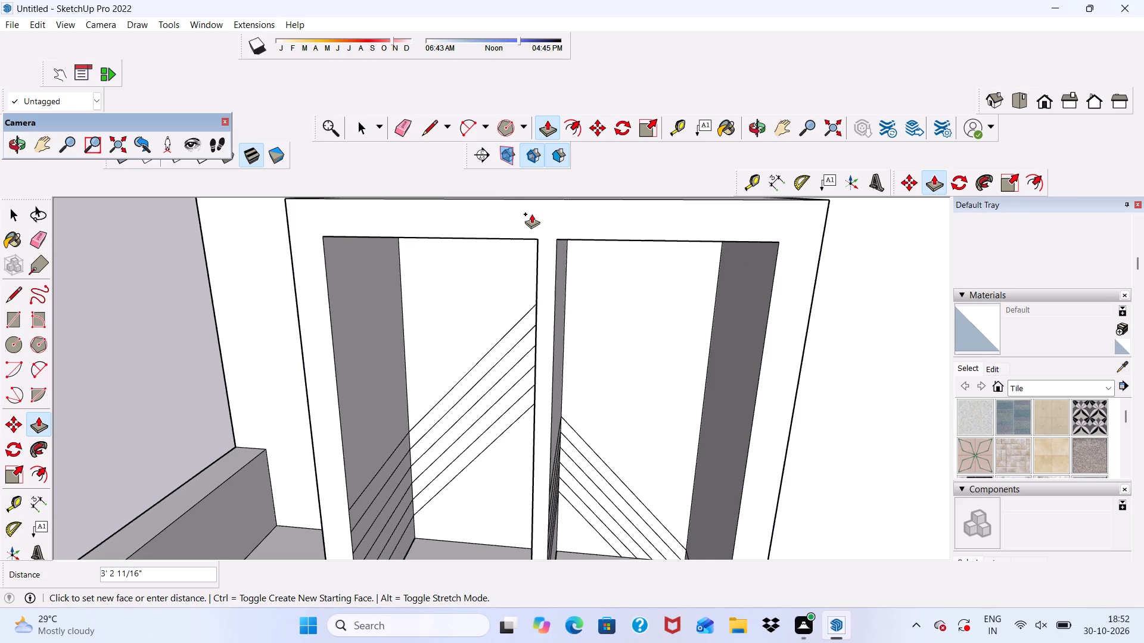
key("3")
key("shift+quotedbl")
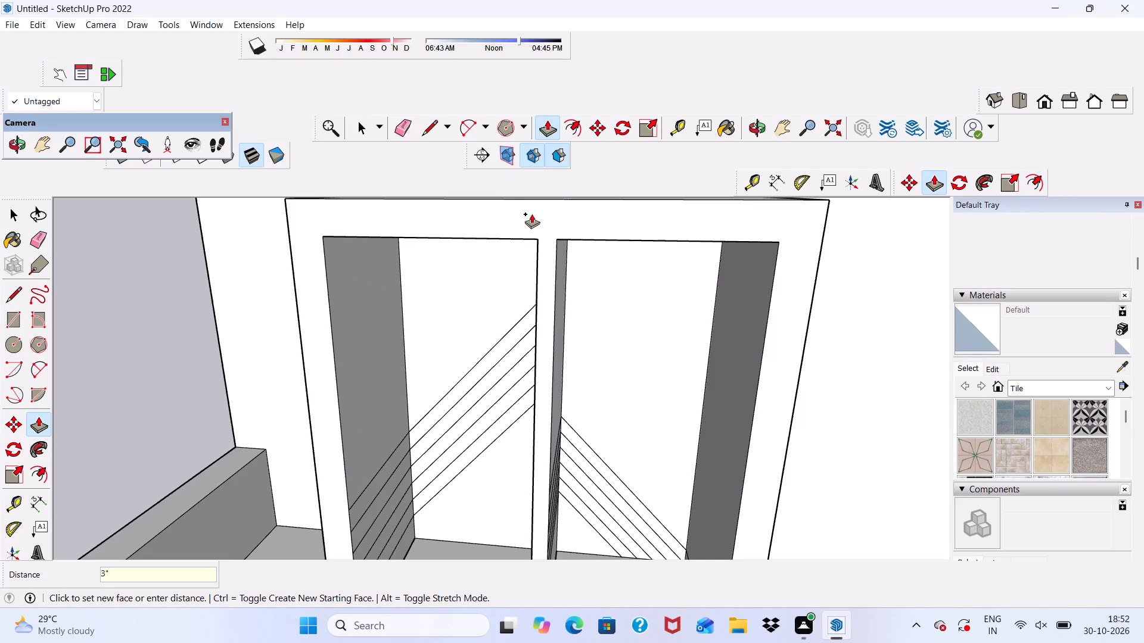
key("Return")
Push/Pull the first, third and fifth diagonal strips on the door leaf nearest the parapet outward 3", flush with the frame.
scroll(586, 468, "up", 3)
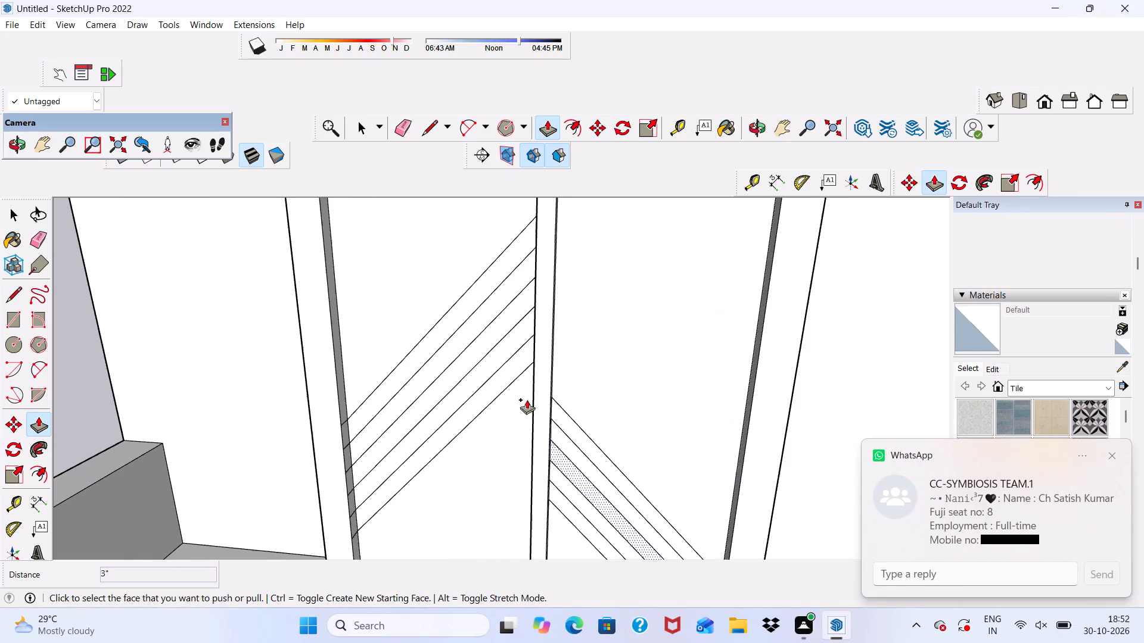
scroll(471, 335, "up", 3)
left_click(467, 294)
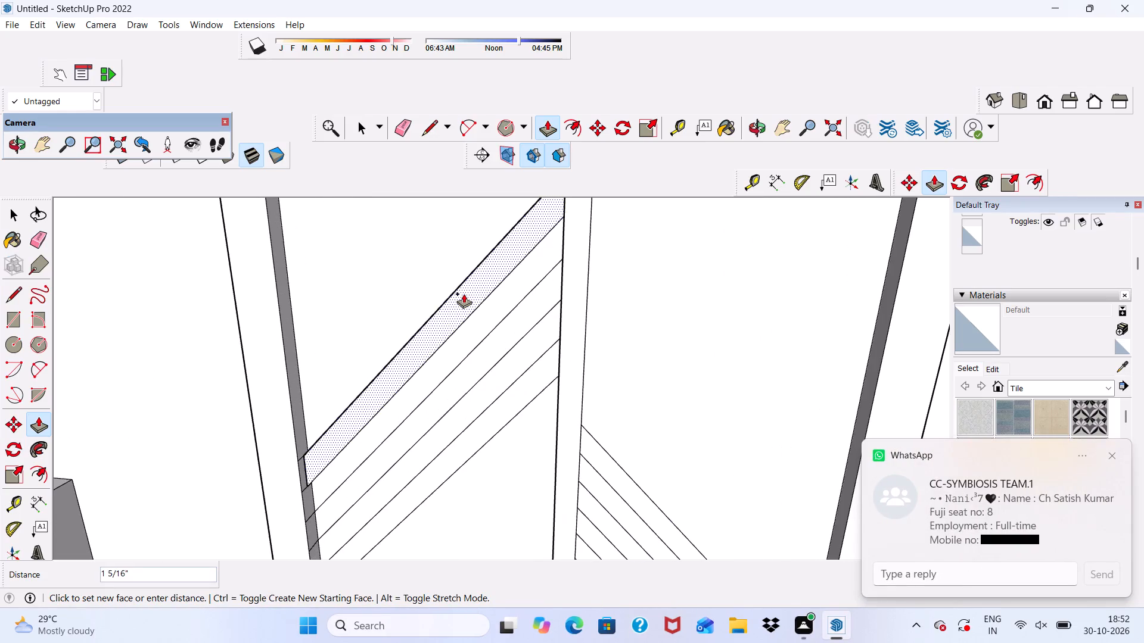
scroll(448, 329, "up", 1)
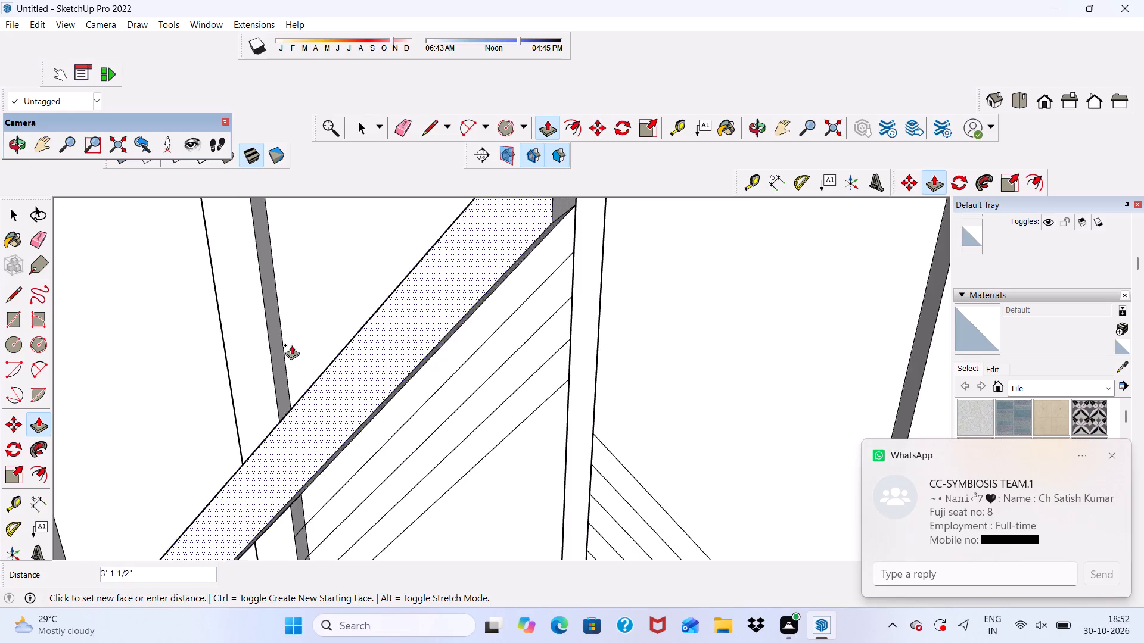
left_click(274, 375)
scroll(321, 340, "down", 6)
middle_click_drag(427, 390, 446, 366)
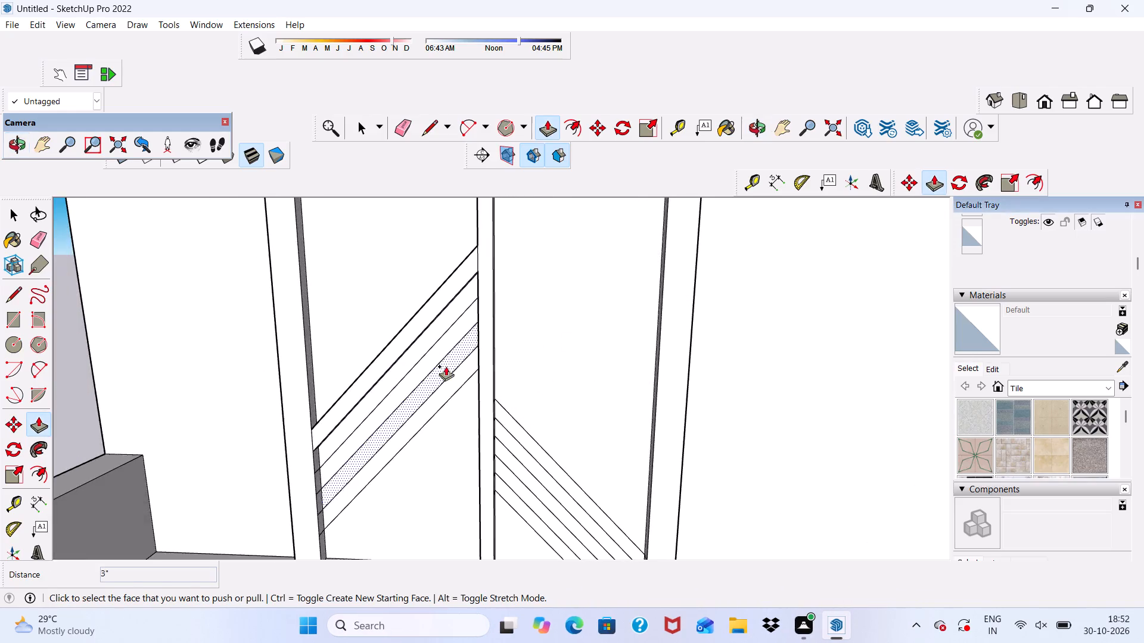
scroll(439, 361, "up", 5)
left_click(436, 347)
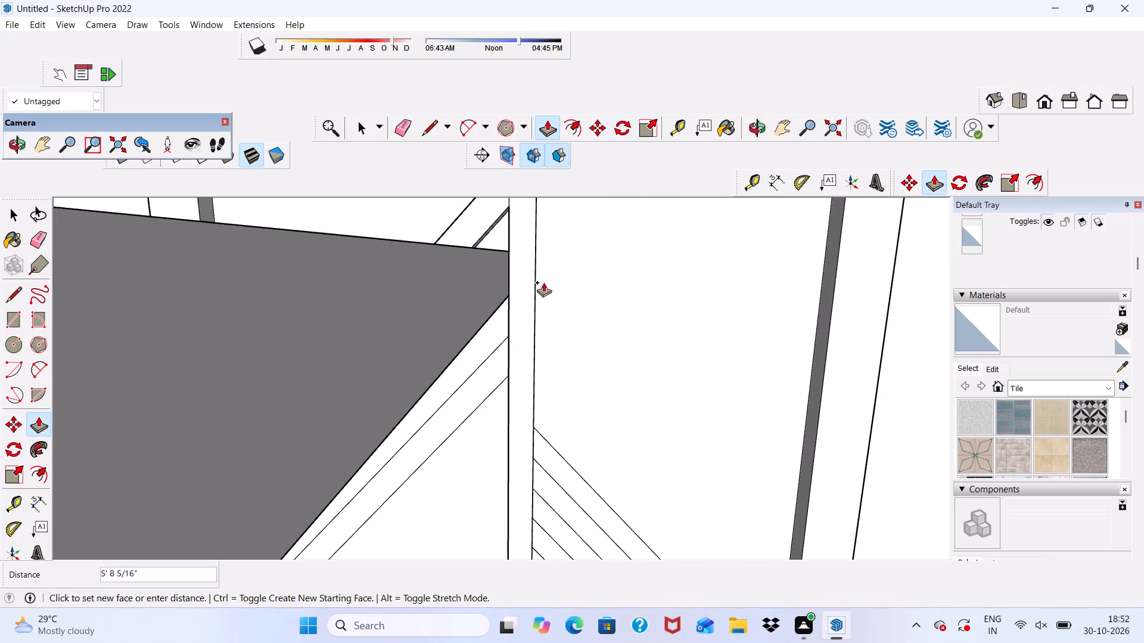
scroll(505, 332, "up", 2)
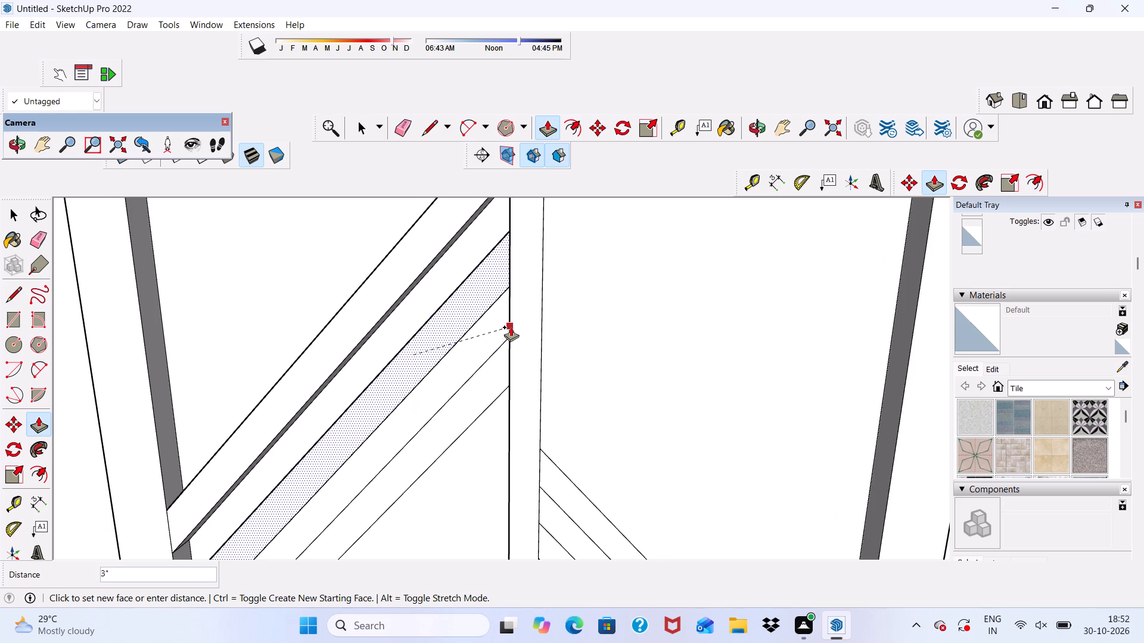
scroll(511, 327, "down", 1)
middle_click_drag(511, 327, 608, 360)
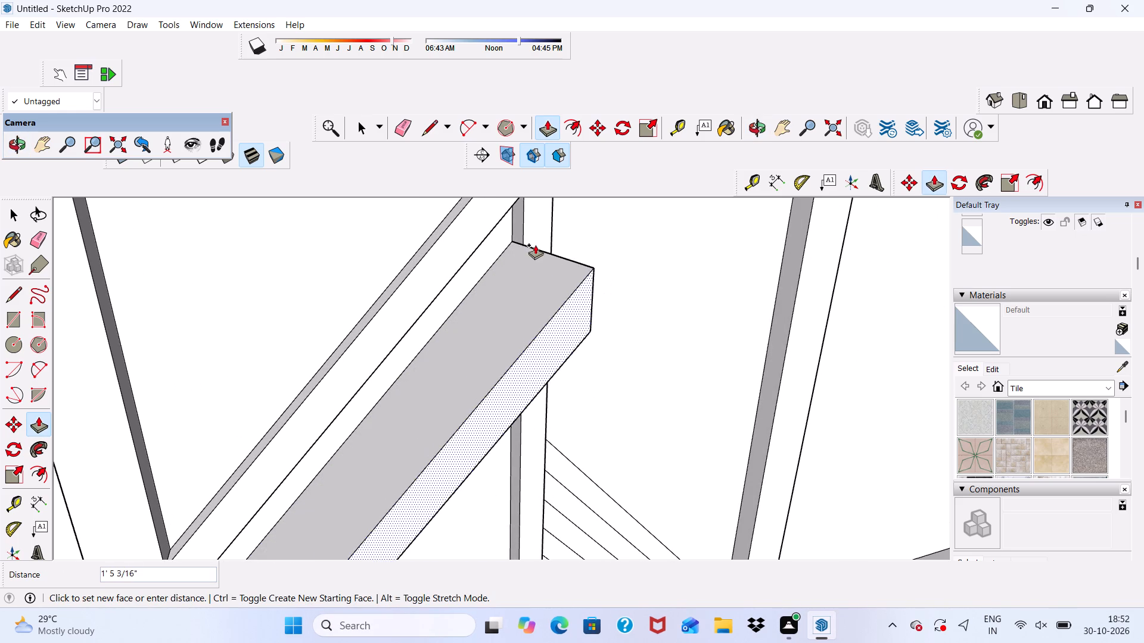
scroll(531, 233, "up", 3)
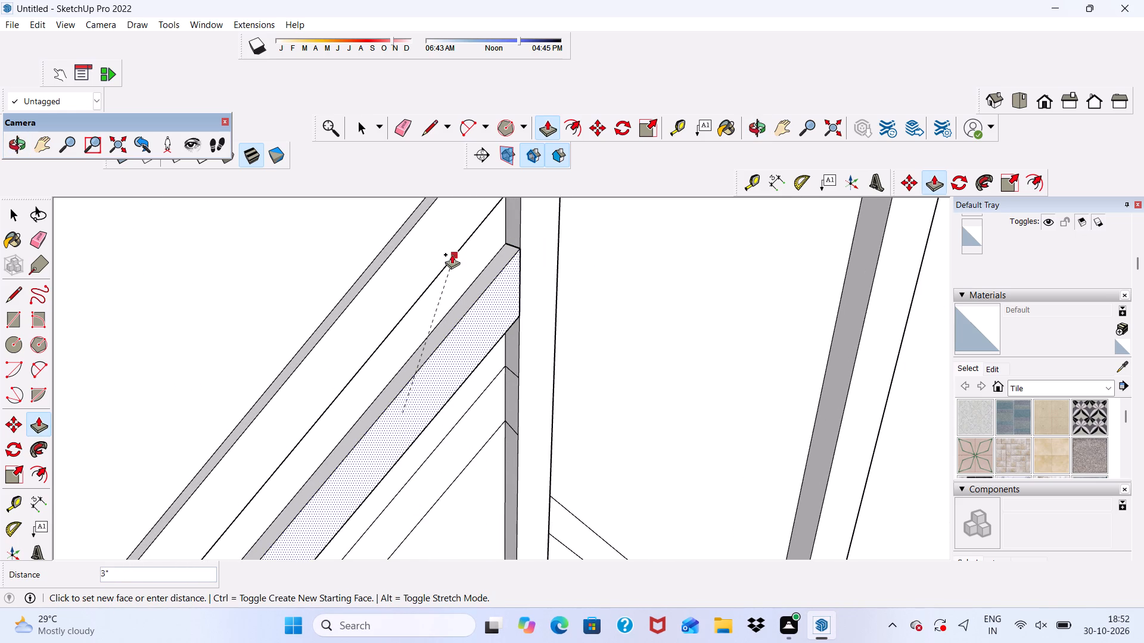
left_click(451, 255)
left_click(488, 414)
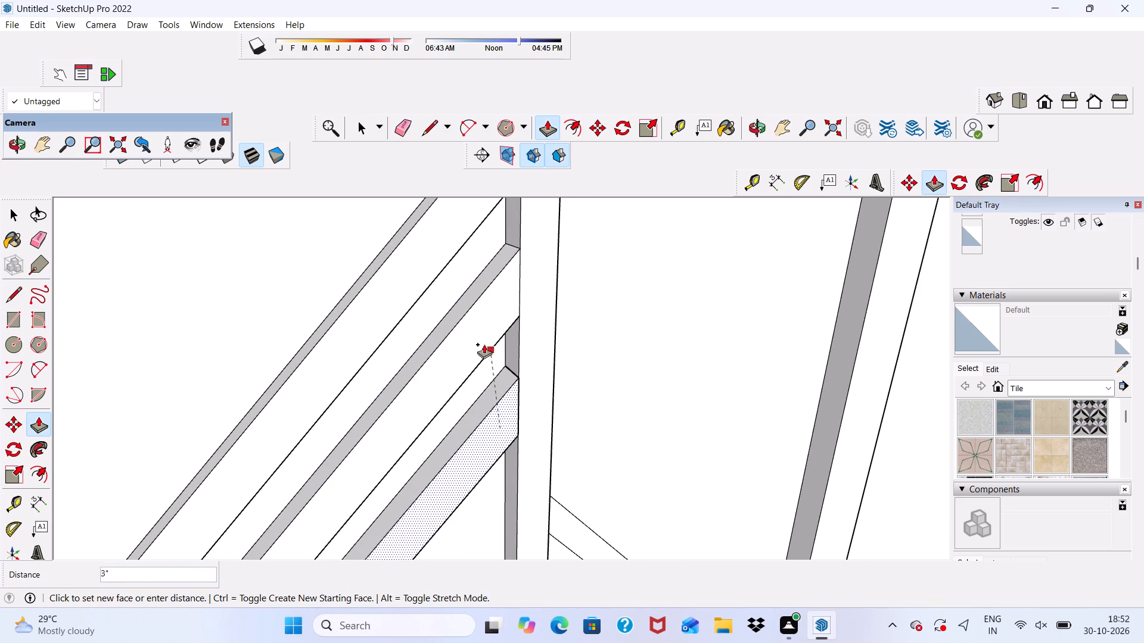
scroll(454, 323, "up", 1)
left_click(454, 323)
Push/Pull the first, third and fifth diagonal strips on the door leaf farther from the parapet outward 3", flush with the frame.
scroll(466, 304, "down", 12)
middle_click_drag(561, 348, 520, 332)
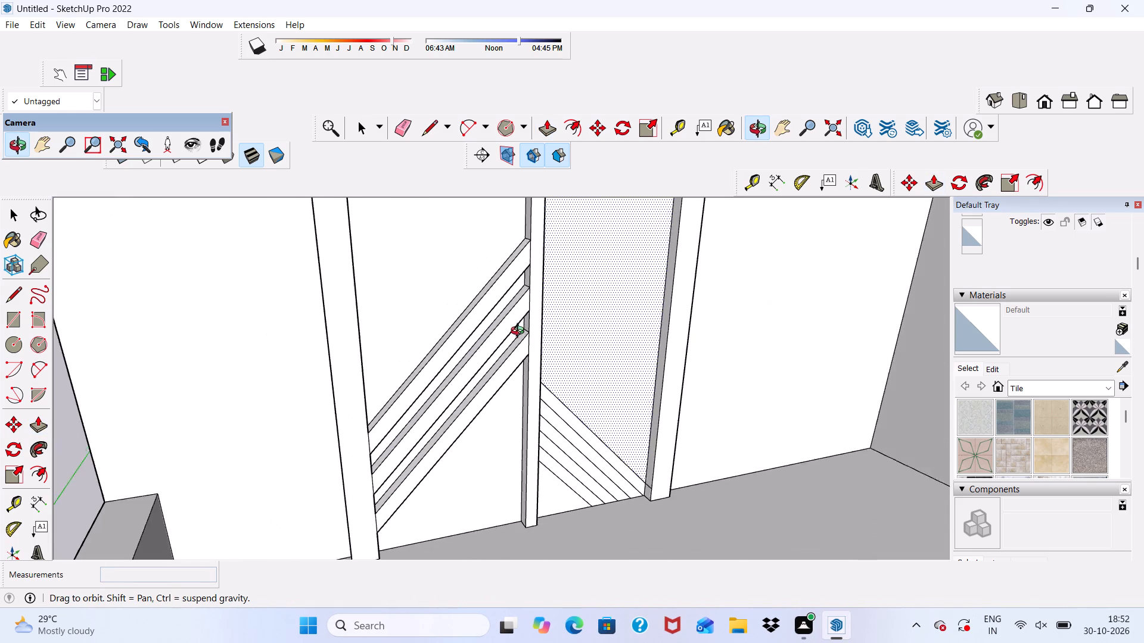
middle_click_drag(520, 332, 414, 295)
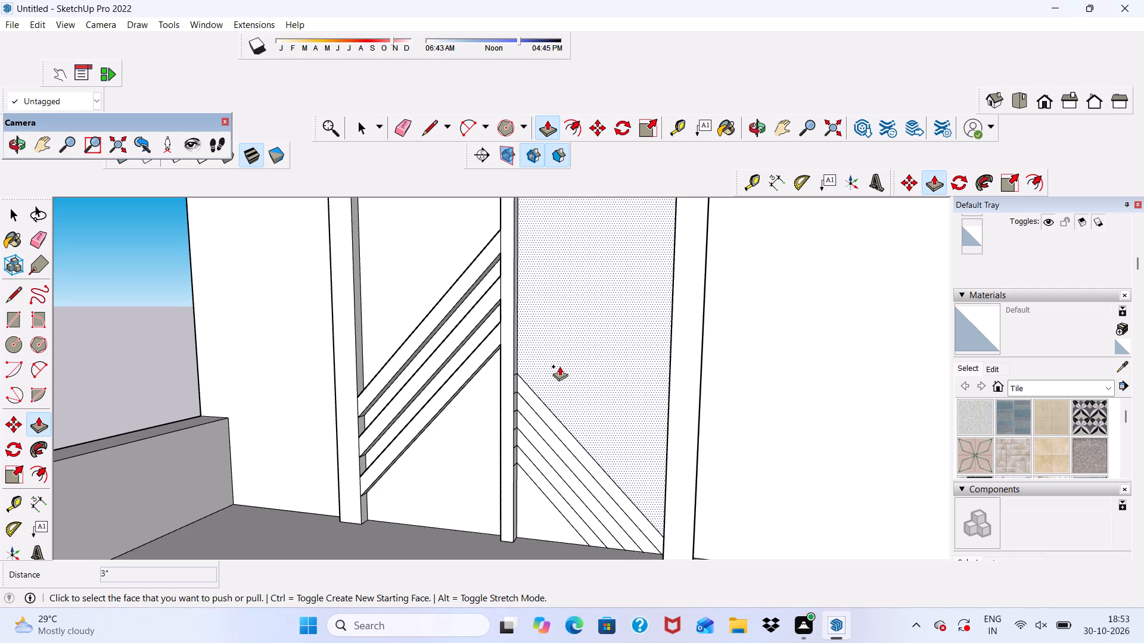
scroll(568, 347, "up", 3)
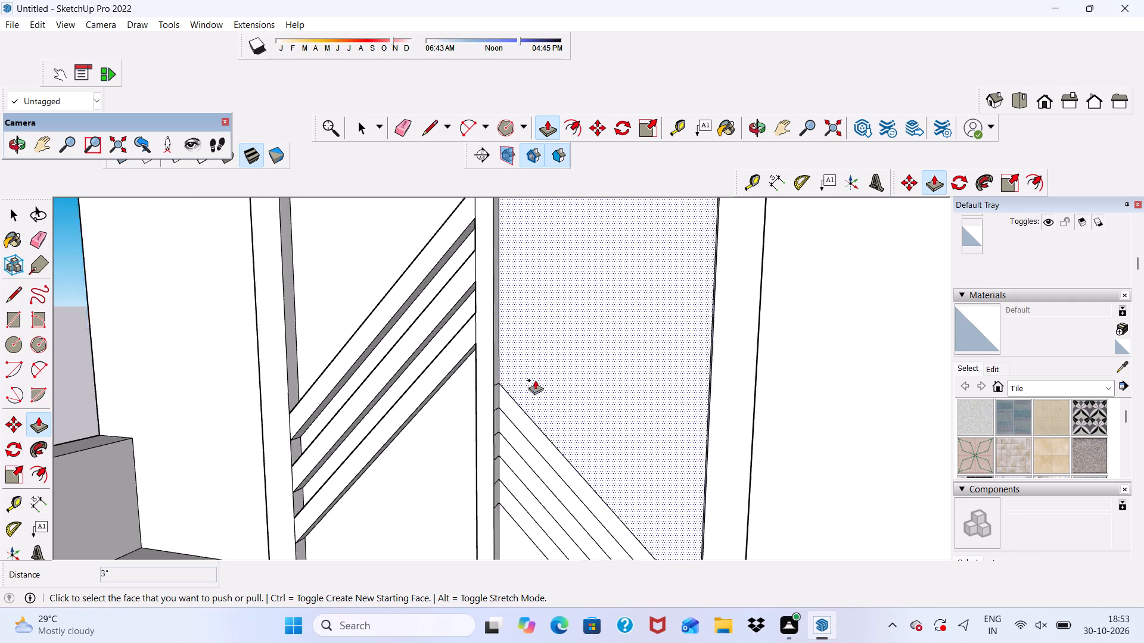
scroll(535, 380, "up", 1)
scroll(390, 527, "up", 3)
left_click(579, 402)
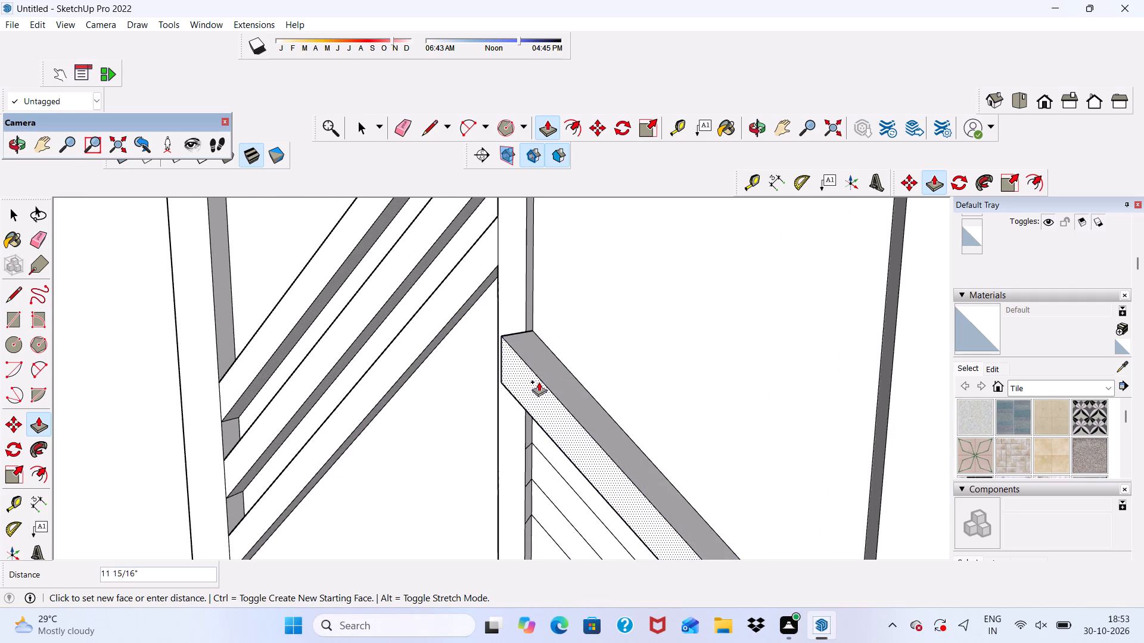
scroll(514, 302, "up", 3)
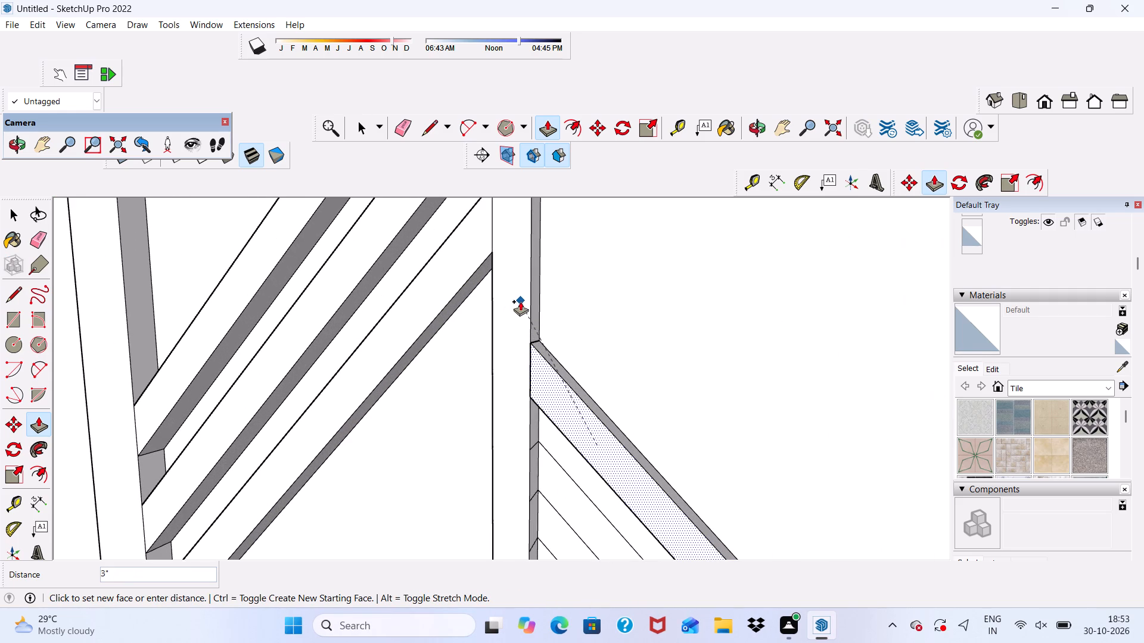
left_click(523, 300)
scroll(523, 298, "down", 6)
scroll(551, 452, "up", 6)
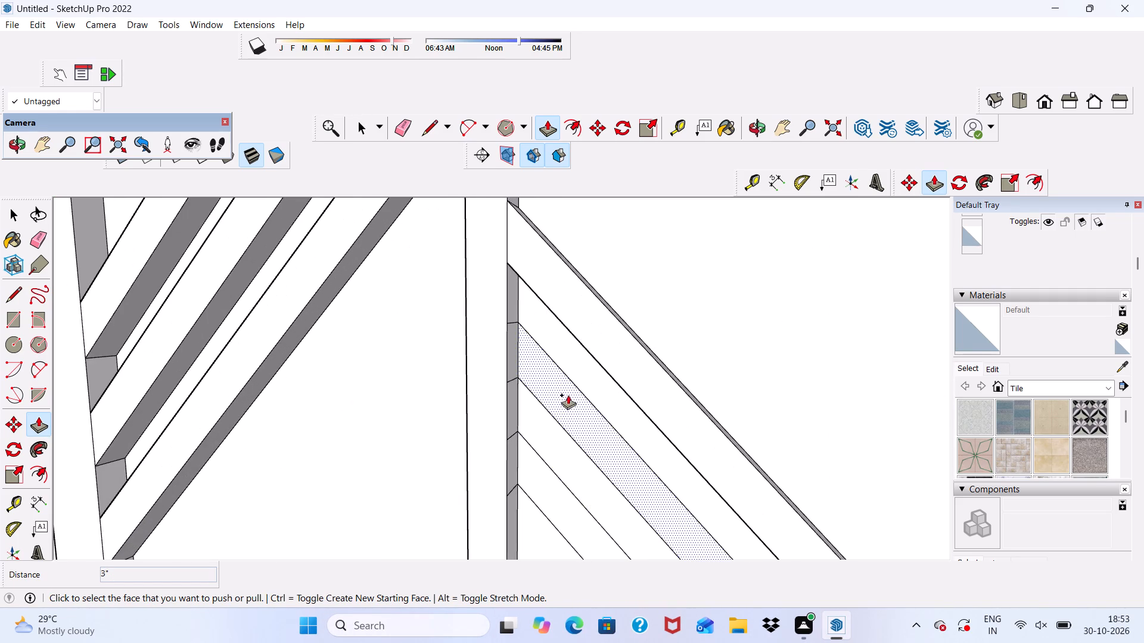
left_click(565, 397)
left_click(509, 299)
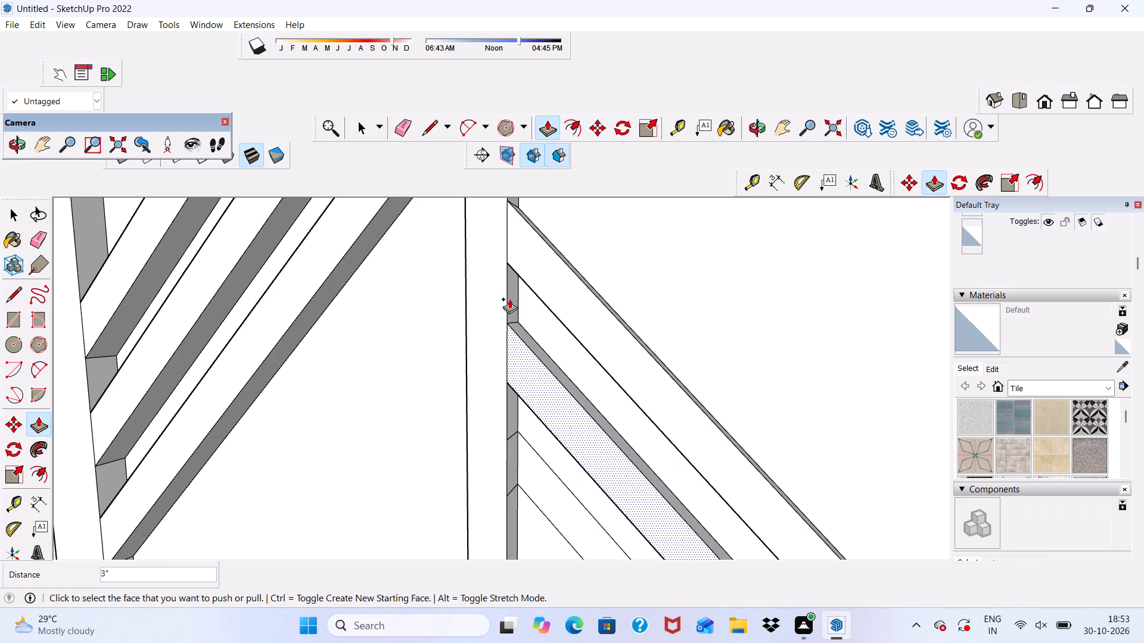
scroll(509, 299, "down", 6)
scroll(551, 432, "up", 5)
left_click(551, 432)
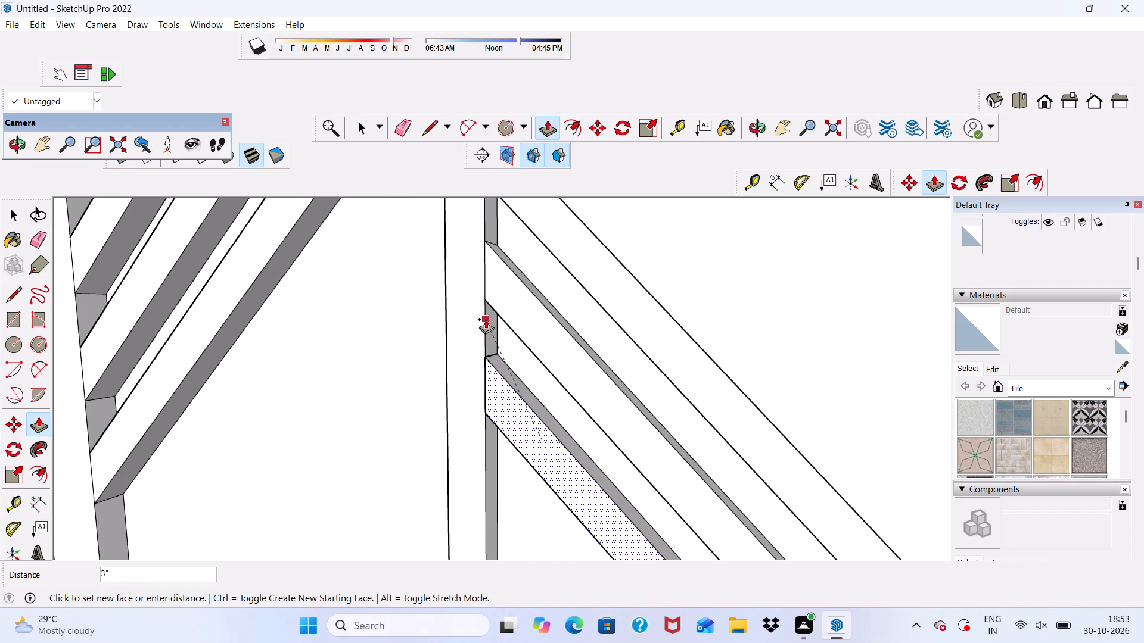
left_click(486, 317)
Draw a six-sided polygon with an inscribed radius of about 6" above the diagonal strips on the door leaf farther from the parapet.
scroll(486, 316, "down", 11)
middle_click_drag(597, 386, 716, 390)
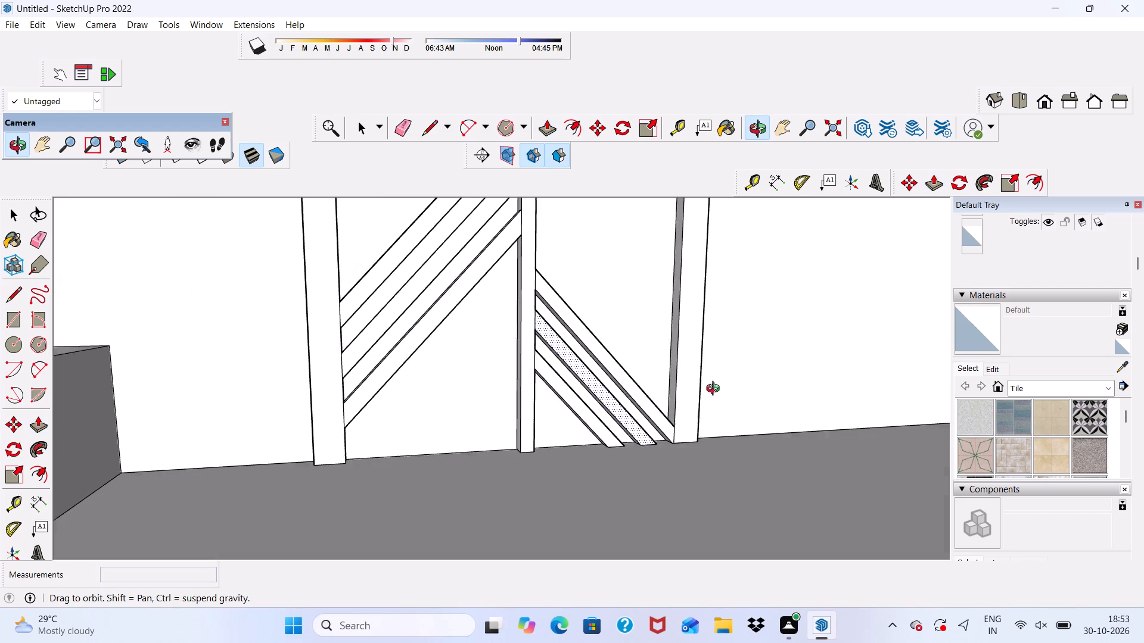
middle_click_drag(716, 390, 657, 414)
scroll(593, 354, "down", 10)
middle_click_drag(582, 386, 495, 383)
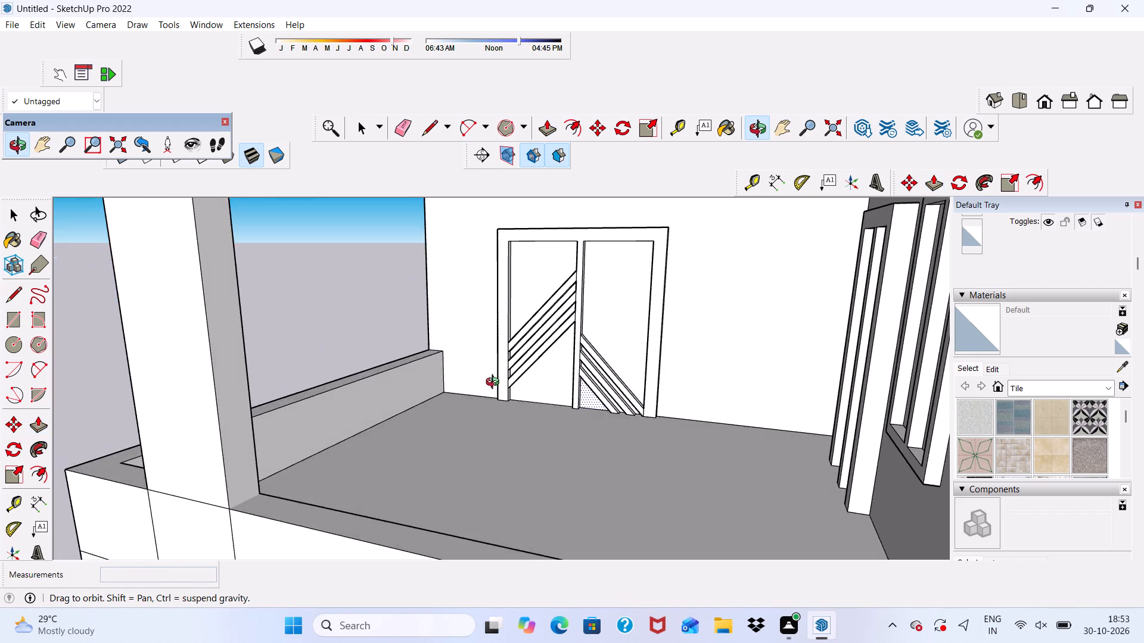
middle_click_drag(495, 383, 554, 402)
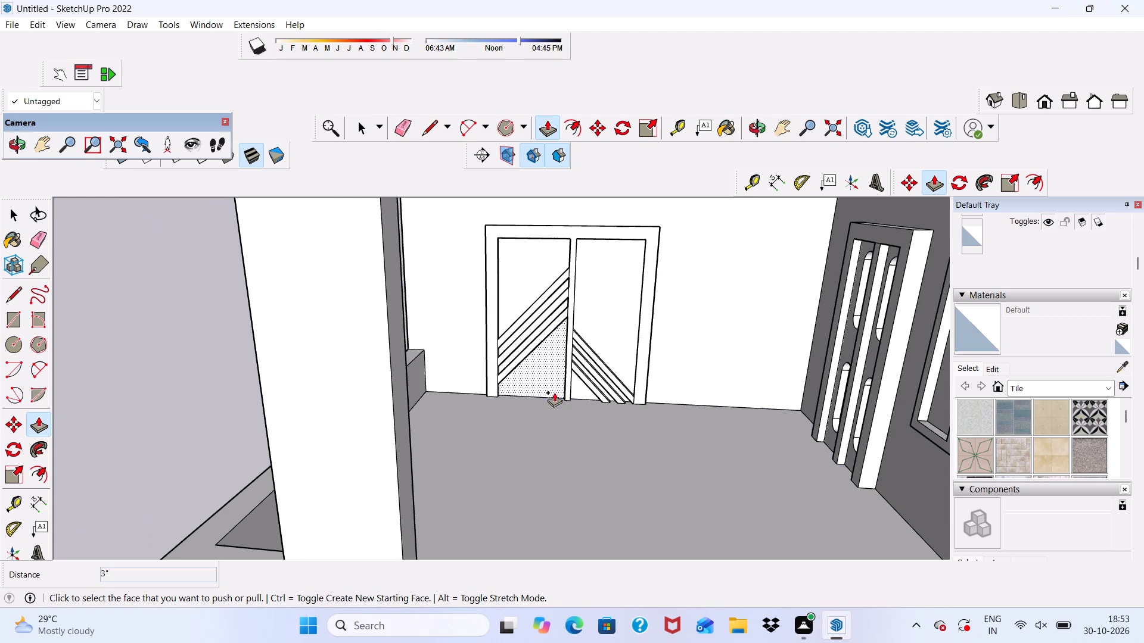
key("space")
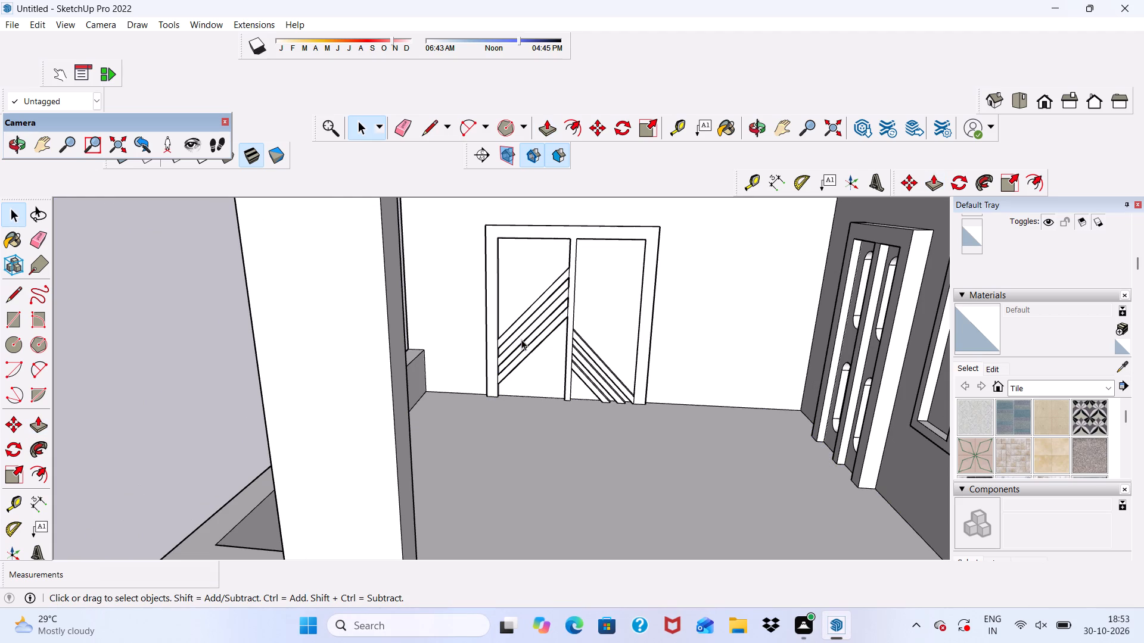
left_click(514, 127)
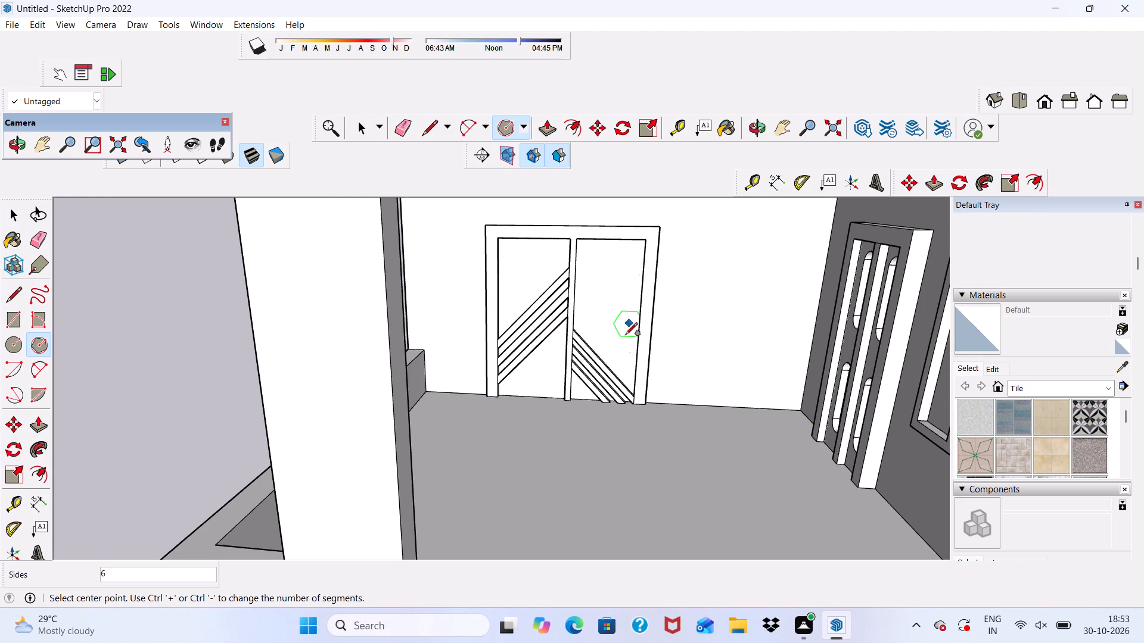
scroll(621, 348, "up", 8)
scroll(580, 263, "up", 3)
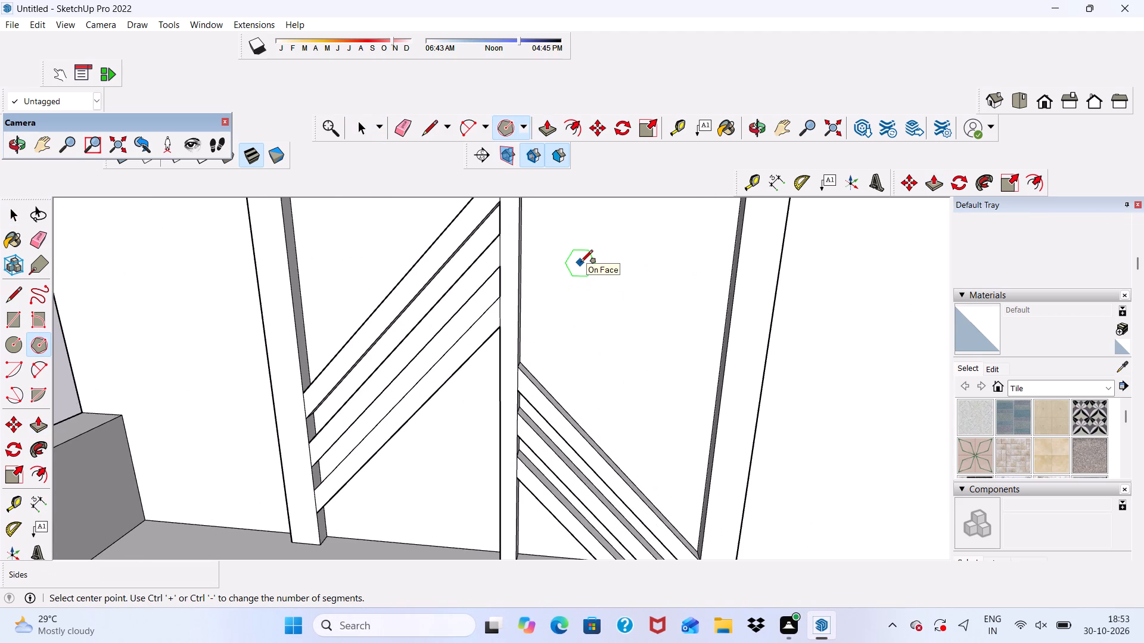
left_click(580, 263)
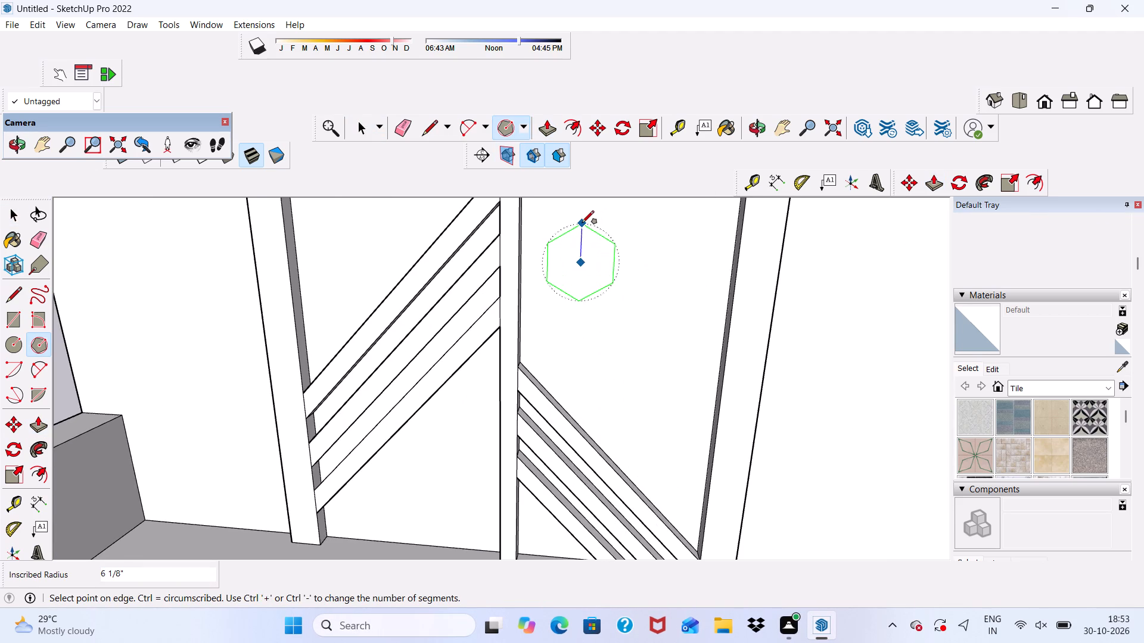
left_click(582, 224)
scroll(651, 354, "up", 1)
scroll(638, 317, "down", 9)
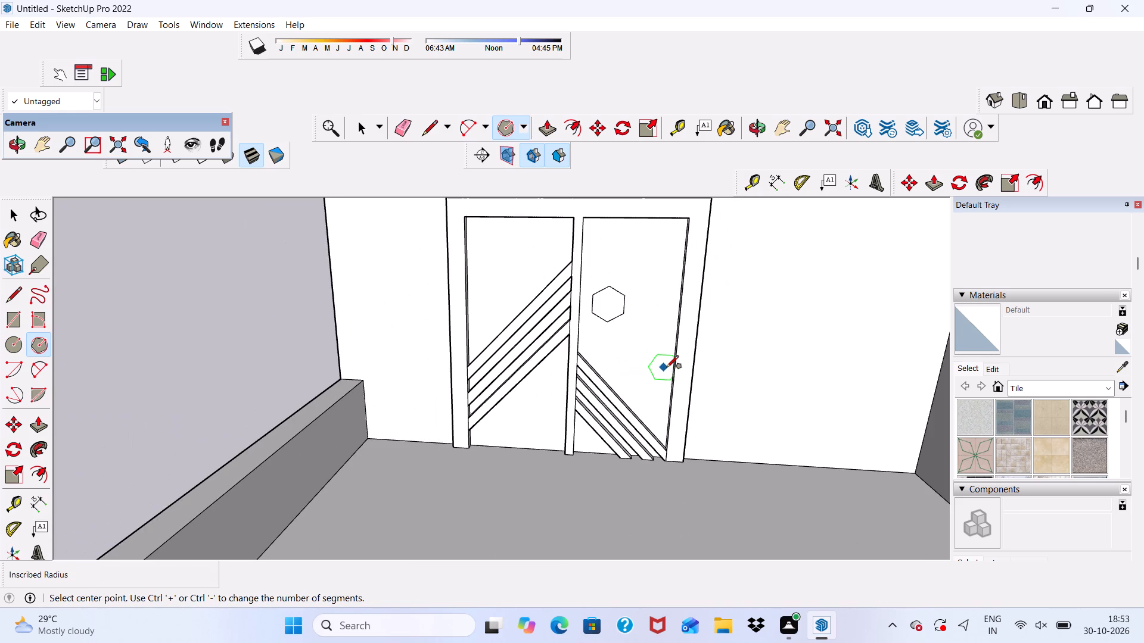
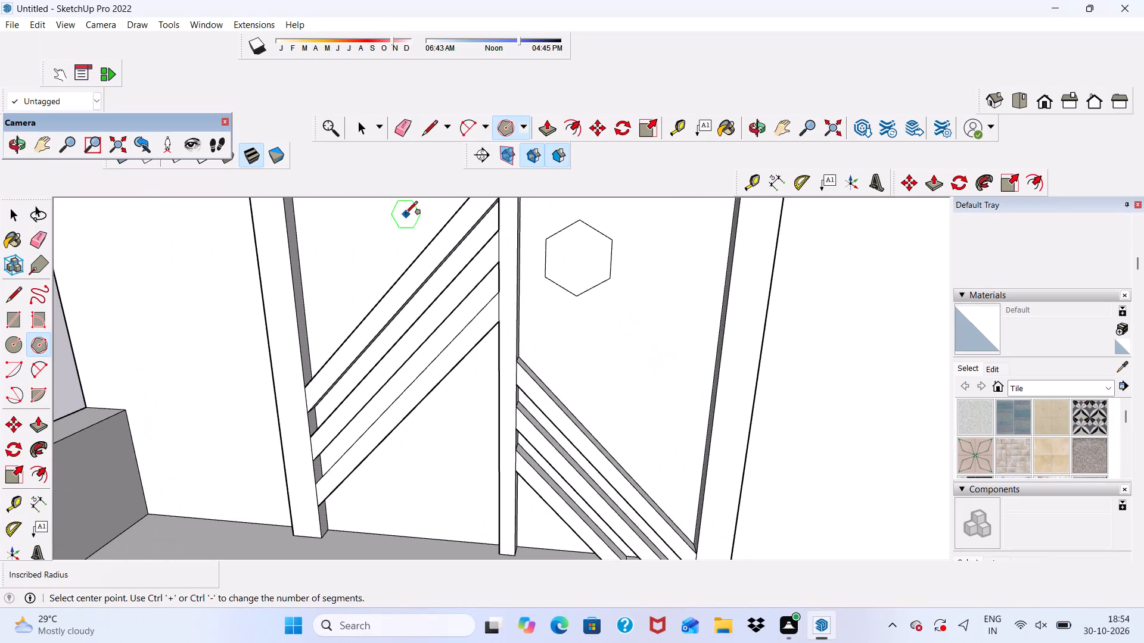
Draw two smaller six-sided polygons, inscribed radii about 2.5" and 2.8", stepping diagonally down from the large hexagon on the farther door leaf.
scroll(621, 309, "up", 13)
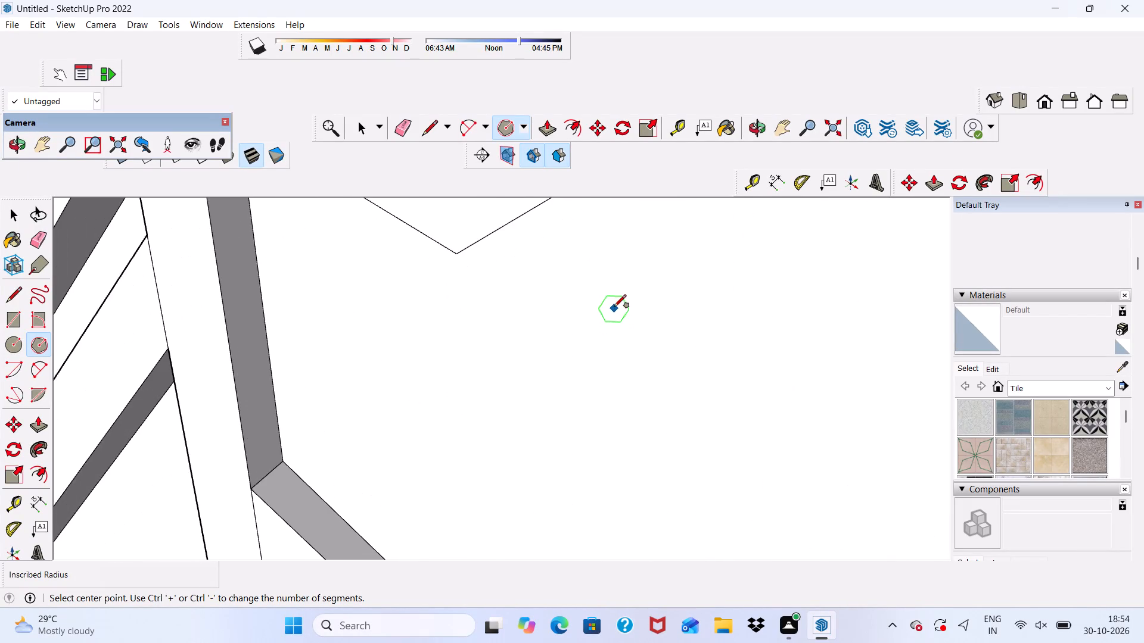
scroll(614, 342, "down", 7)
middle_click_drag(652, 353, 652, 332)
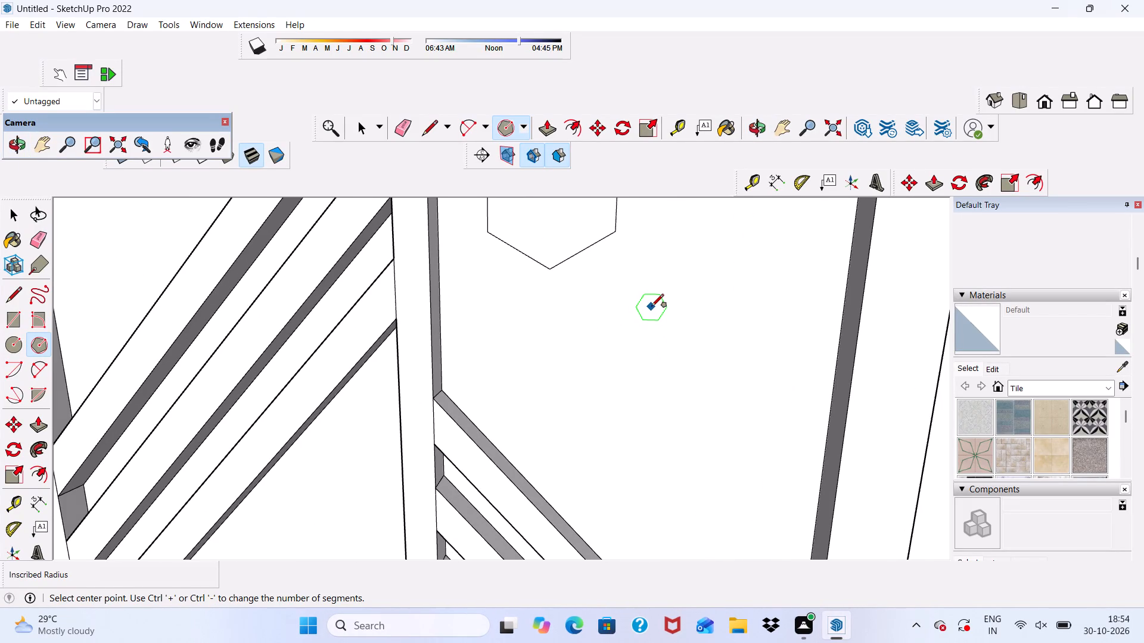
left_click(651, 307)
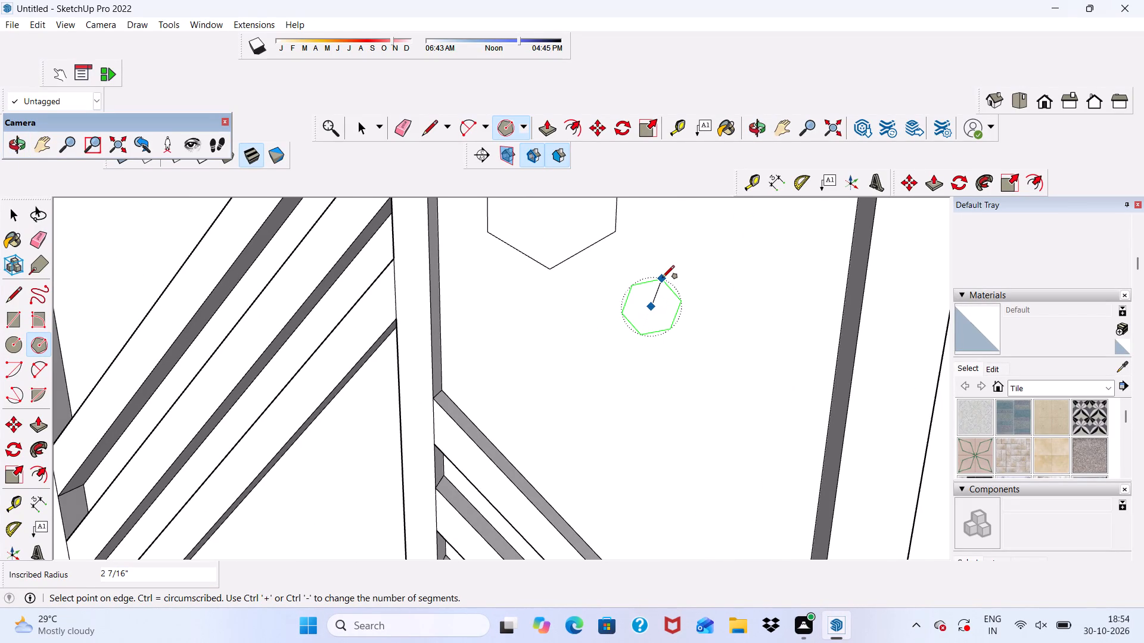
left_click(662, 279)
scroll(662, 279, "down", 5)
scroll(700, 384, "up", 3)
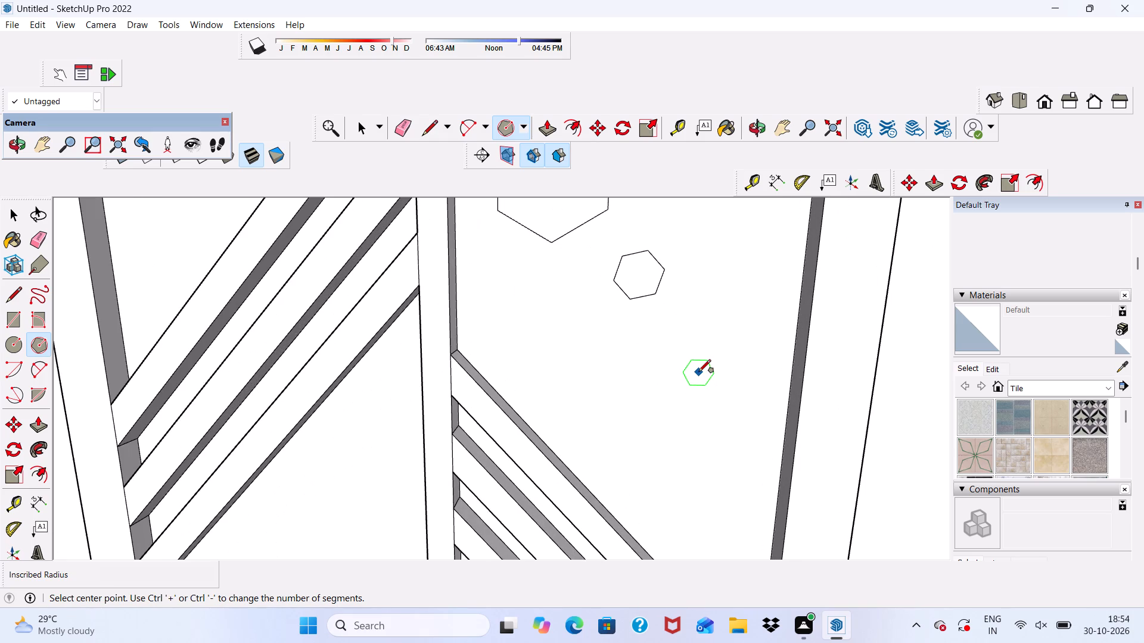
left_click(698, 373)
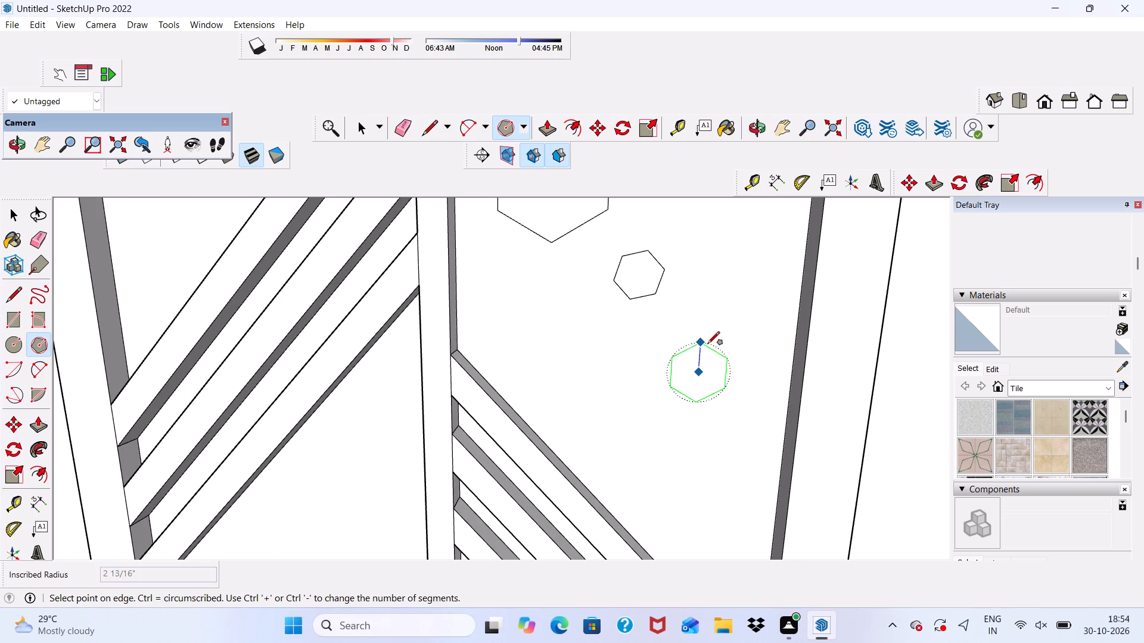
left_click(708, 347)
scroll(700, 274, "down", 10)
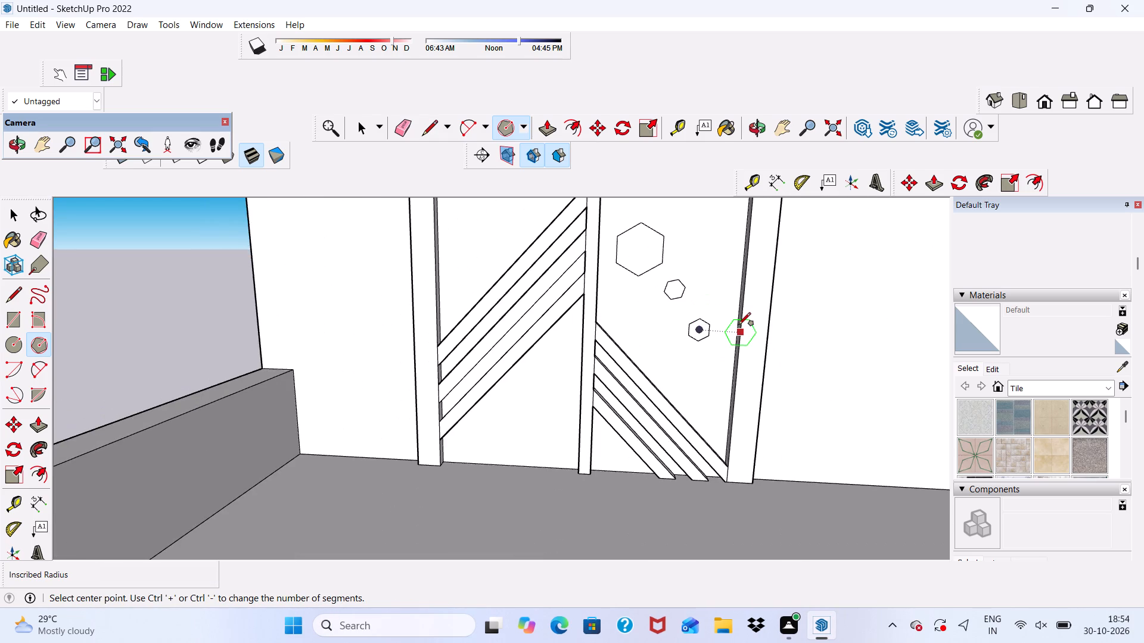
key("space")
Examine the double door's diagonal strips and hexagon layout from closer and farther viewpoints.
scroll(735, 339, "up", 1)
scroll(735, 339, "down", 7)
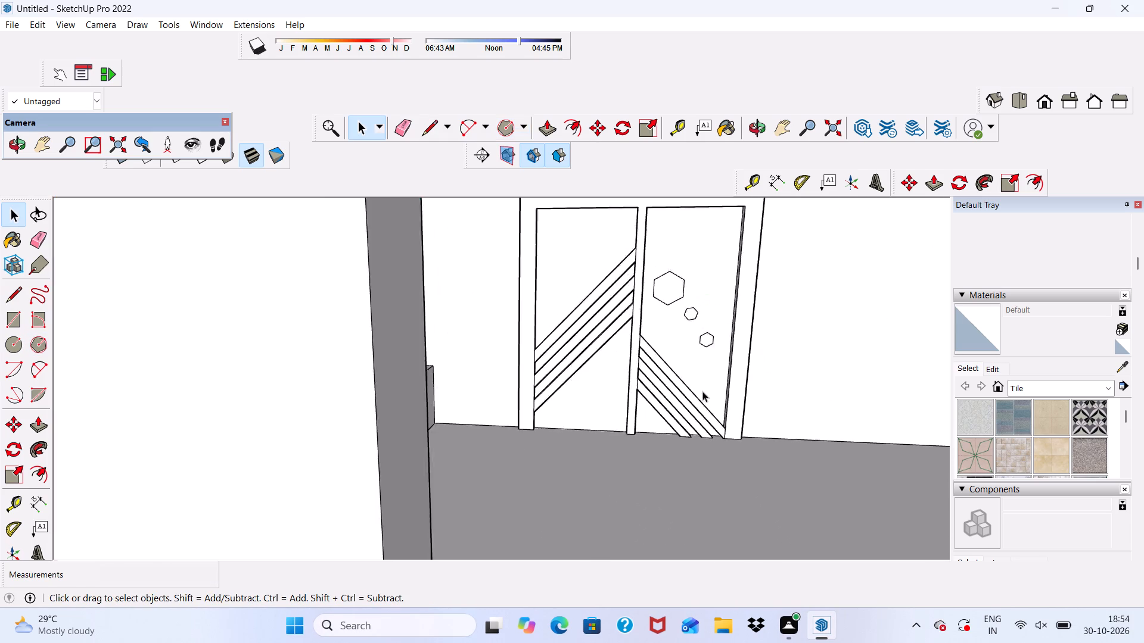
scroll(702, 391, "down", 2)
middle_click_drag(671, 321, 615, 336)
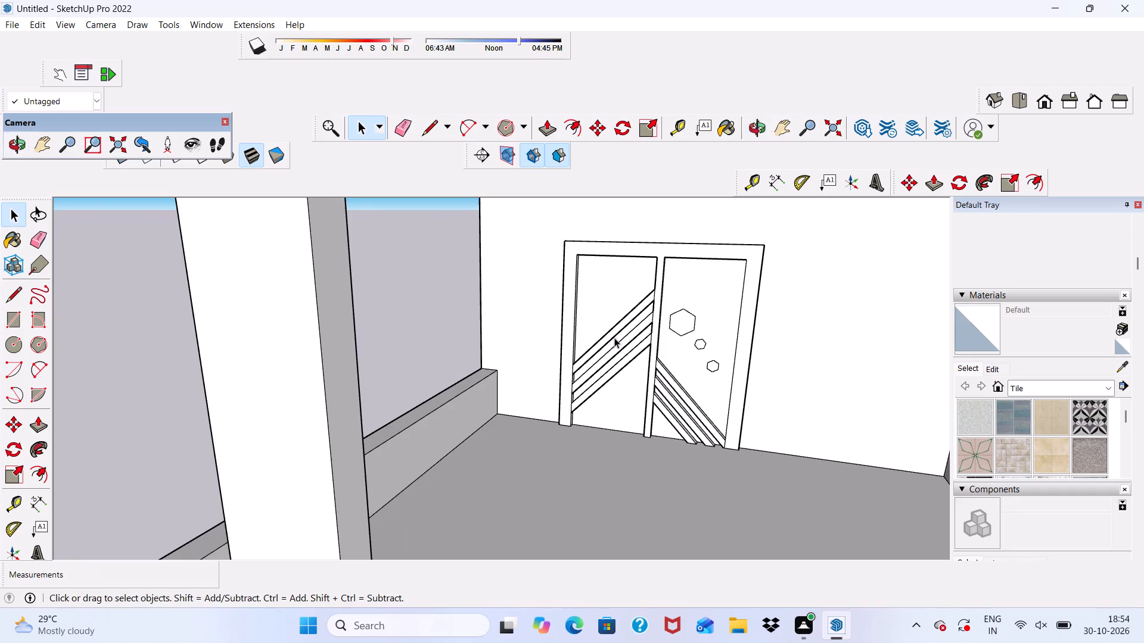
scroll(627, 325, "up", 10)
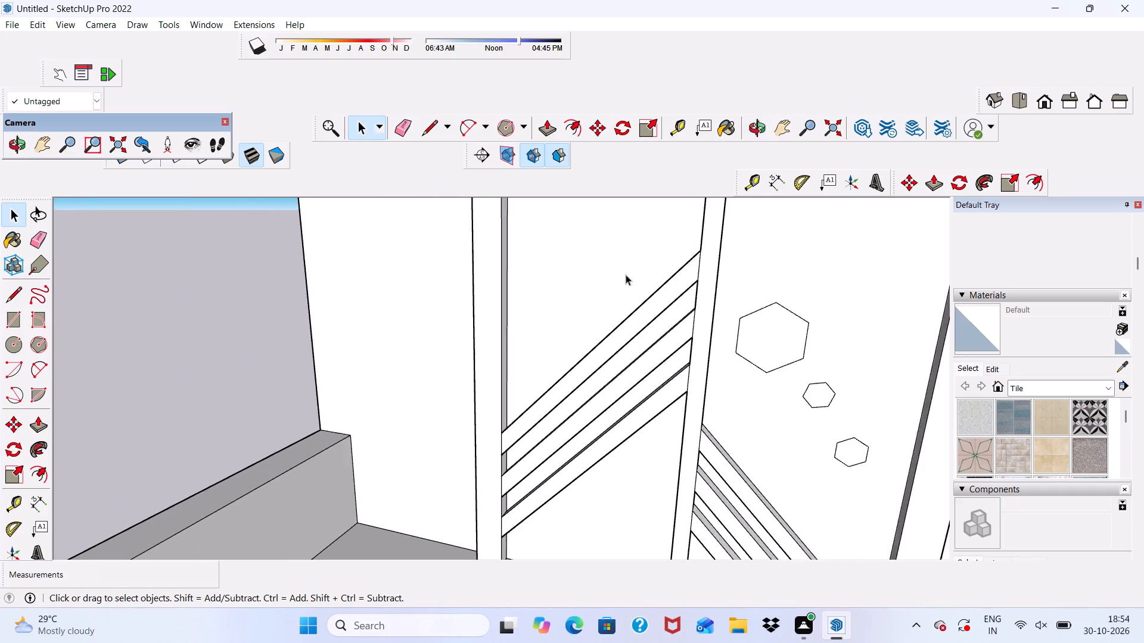
scroll(626, 274, "down", 8)
middle_click_drag(706, 352, 713, 341)
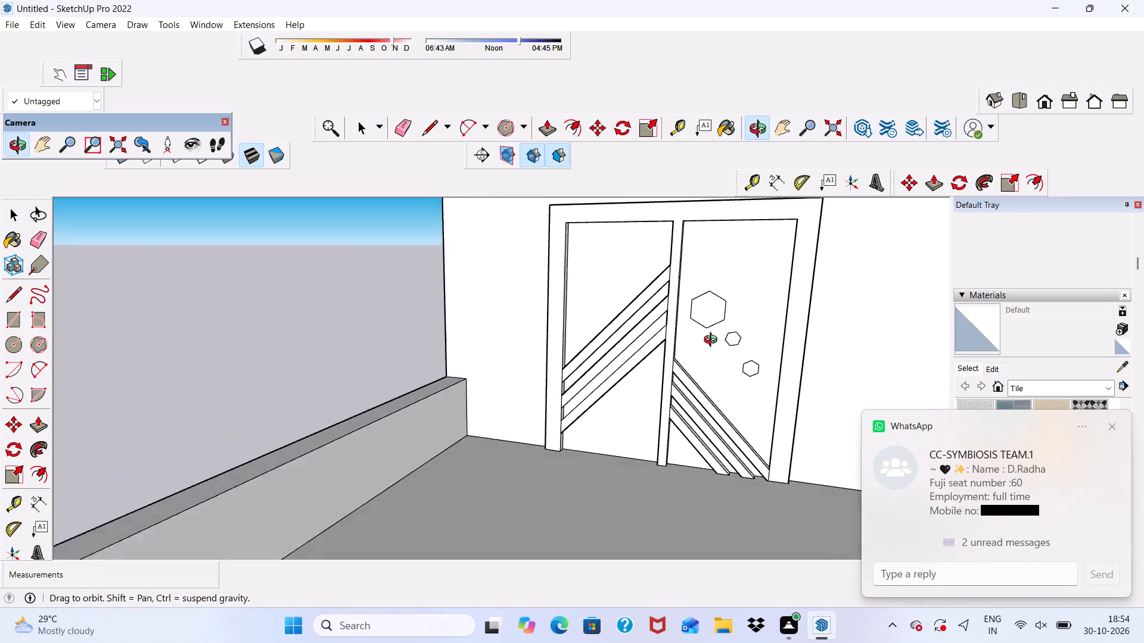
middle_click_drag(713, 341, 719, 344)
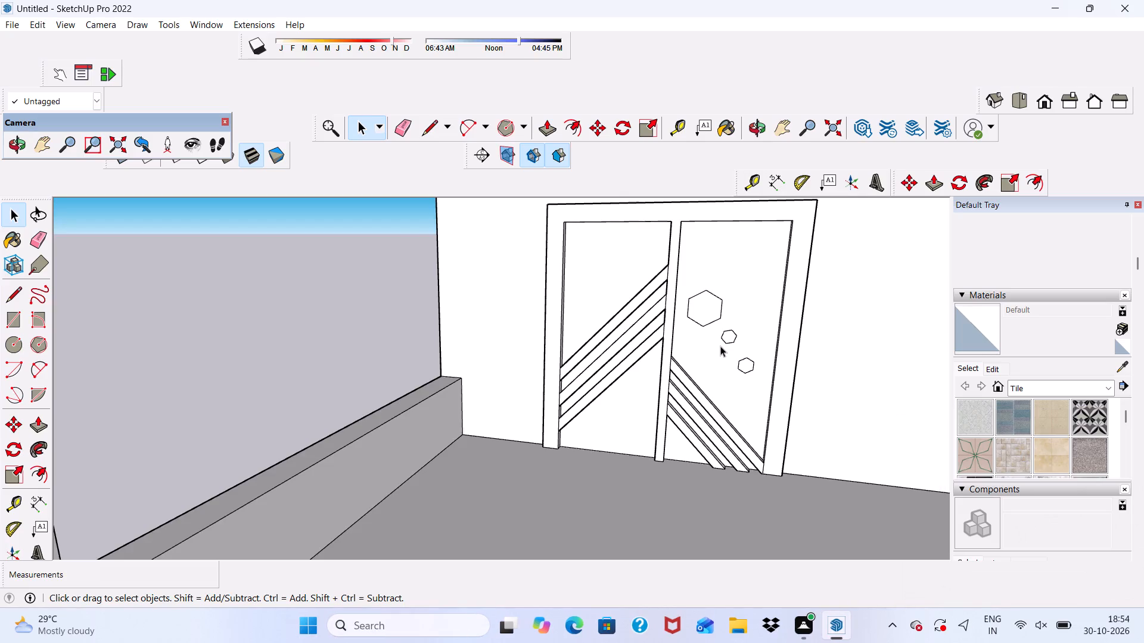
scroll(725, 347, "up", 3)
scroll(723, 347, "down", 3)
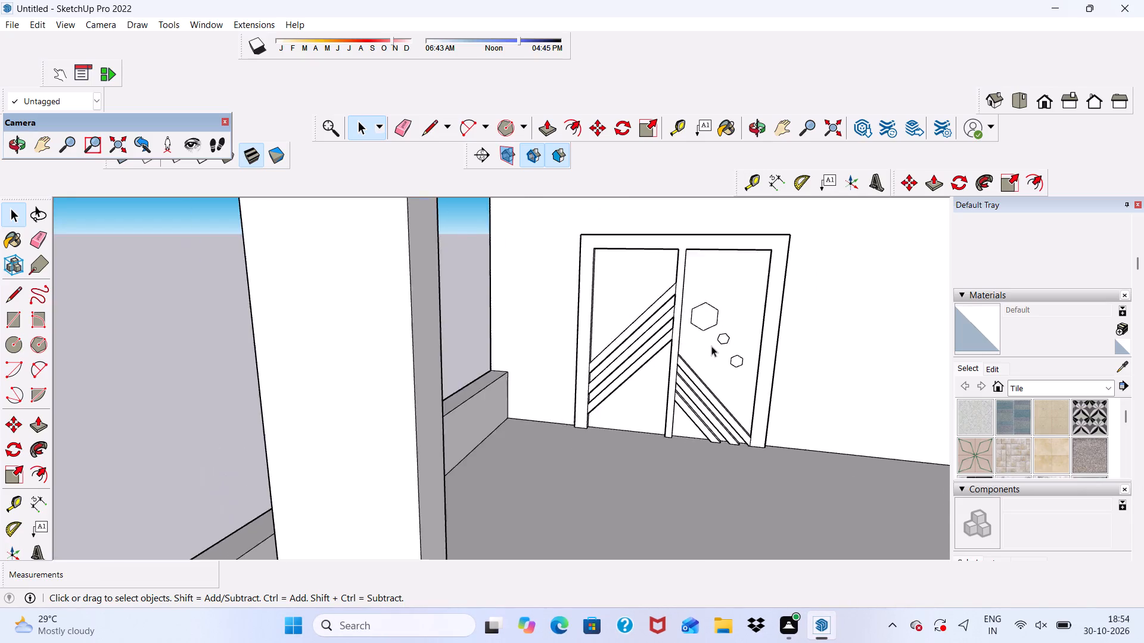
scroll(711, 346, "down", 4)
middle_click_drag(711, 345, 657, 335)
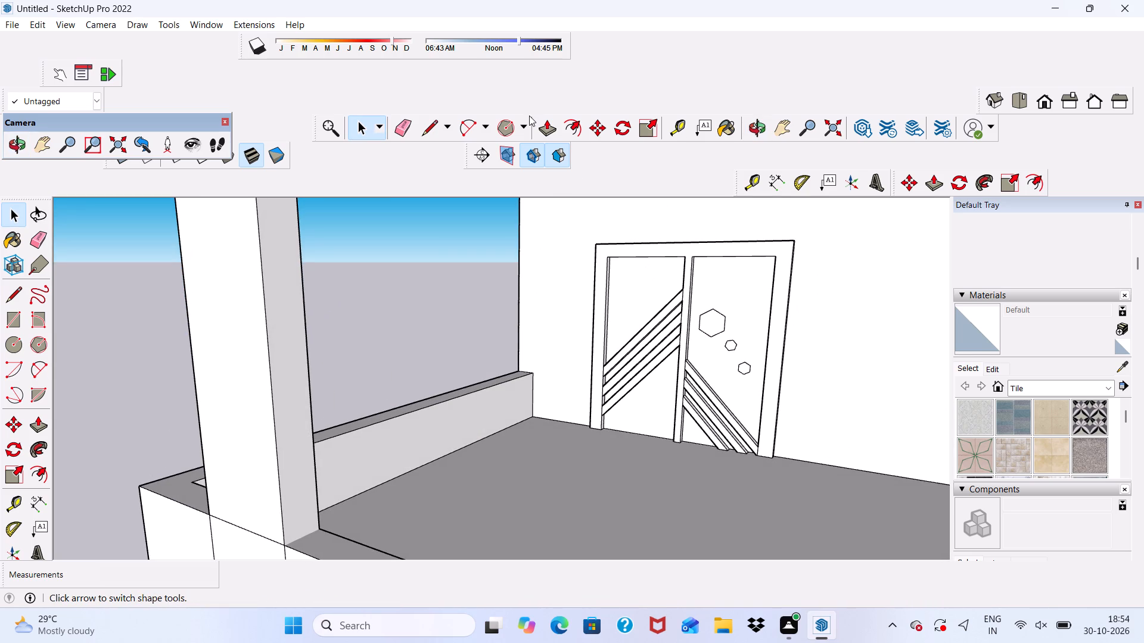
Draw three six-sided polygons in a rising diagonal above the strips on the leaf nearest the parapet, the lower two about 3" in radius.
left_click(508, 123)
scroll(643, 294, "up", 11)
scroll(631, 329, "down", 1)
middle_click_drag(631, 329, 709, 348)
scroll(573, 361, "up", 5)
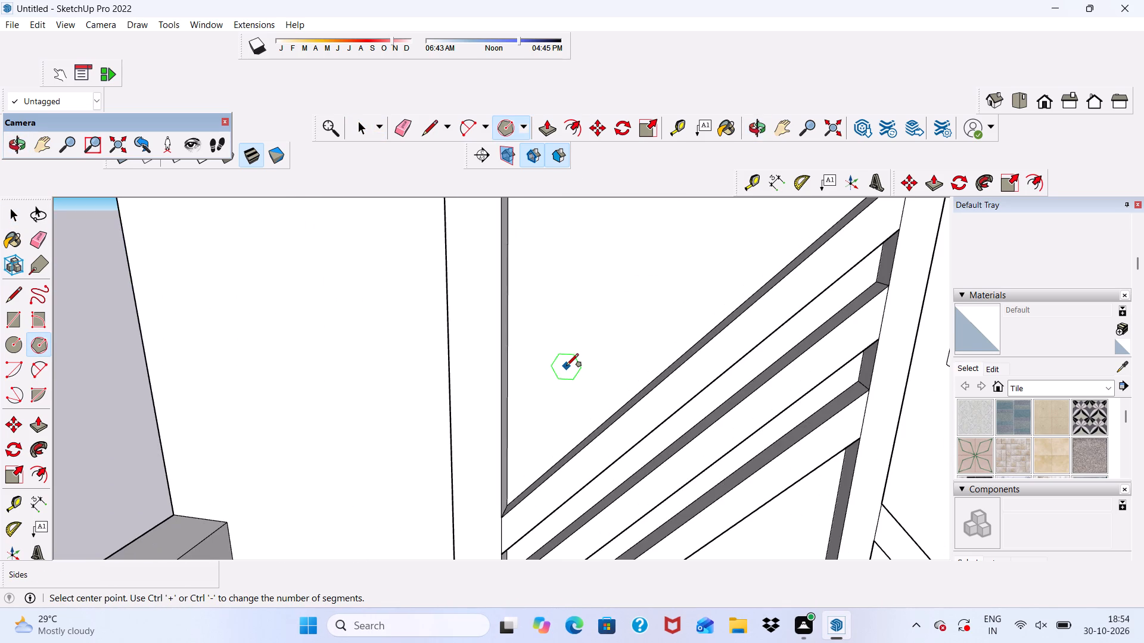
left_click(566, 367)
left_click(561, 339)
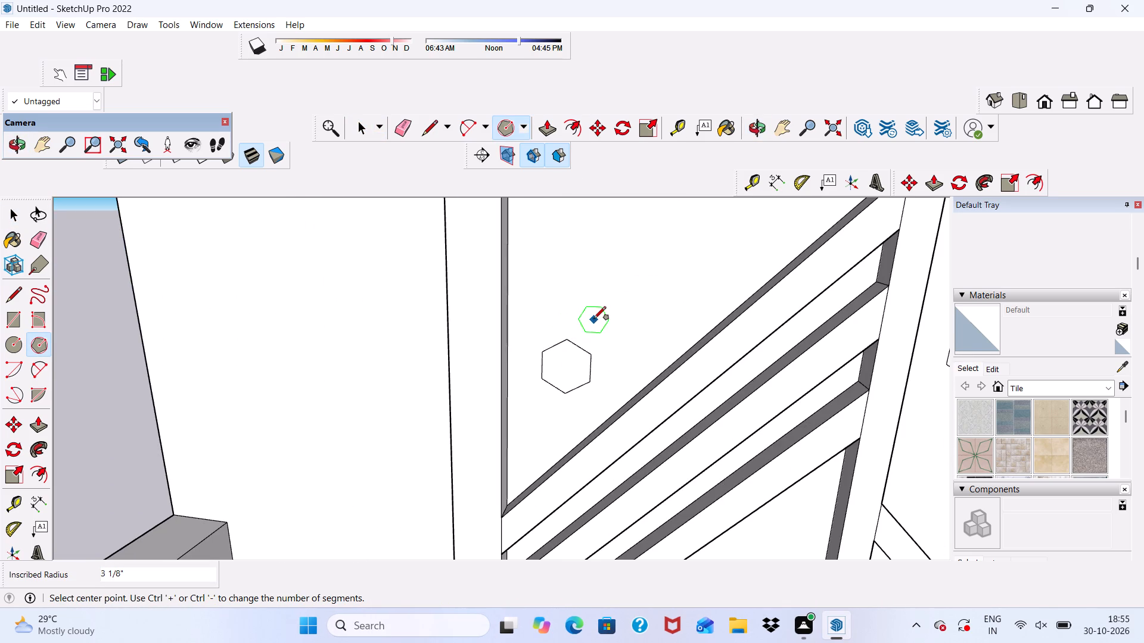
left_click(640, 327)
left_click(642, 300)
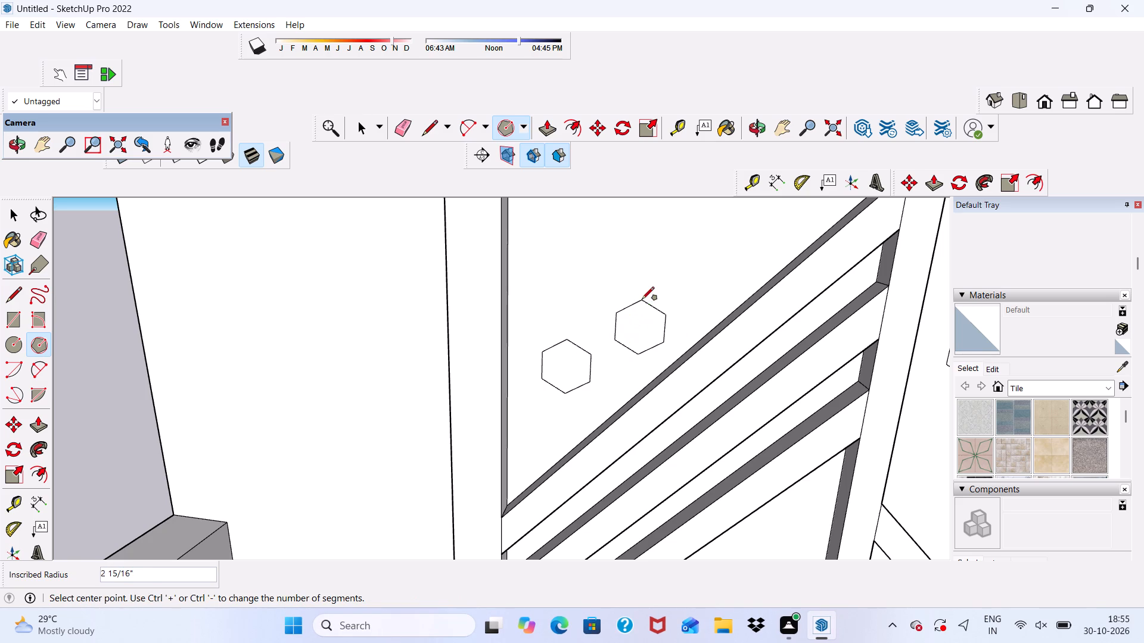
left_click(704, 255)
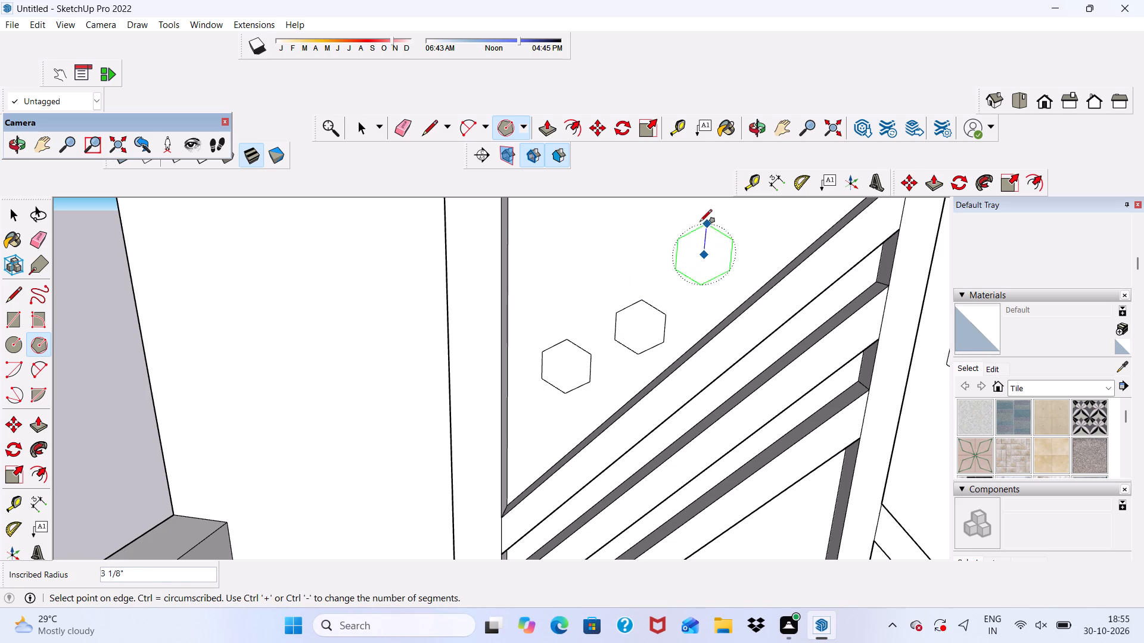
left_click(702, 214)
scroll(661, 256, "down", 12)
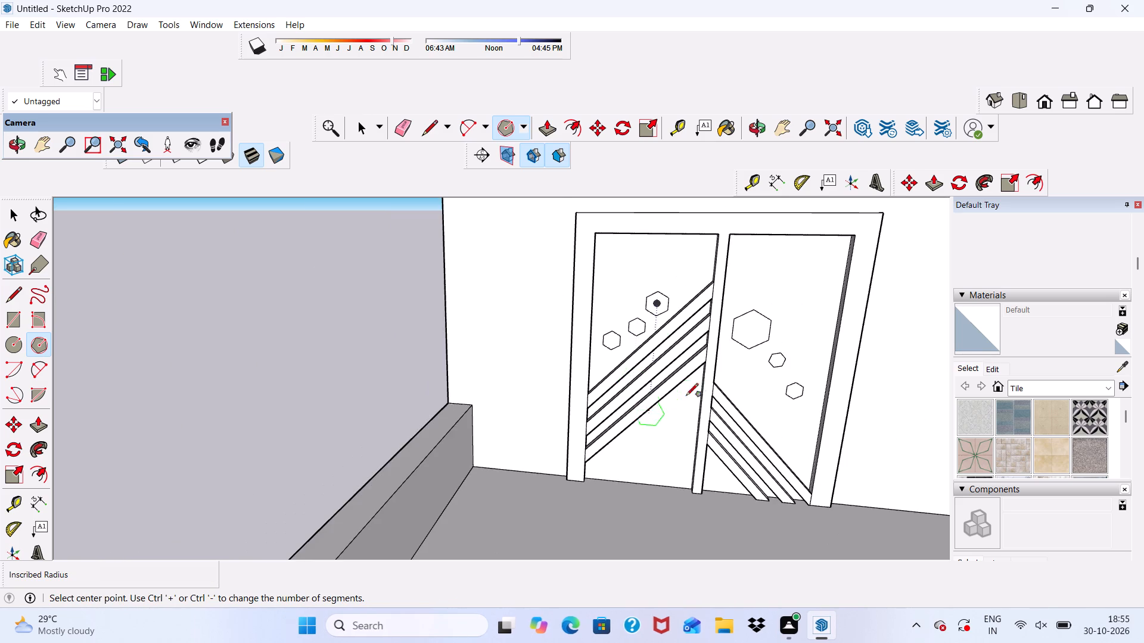
middle_click_drag(691, 390, 624, 381)
key("space")
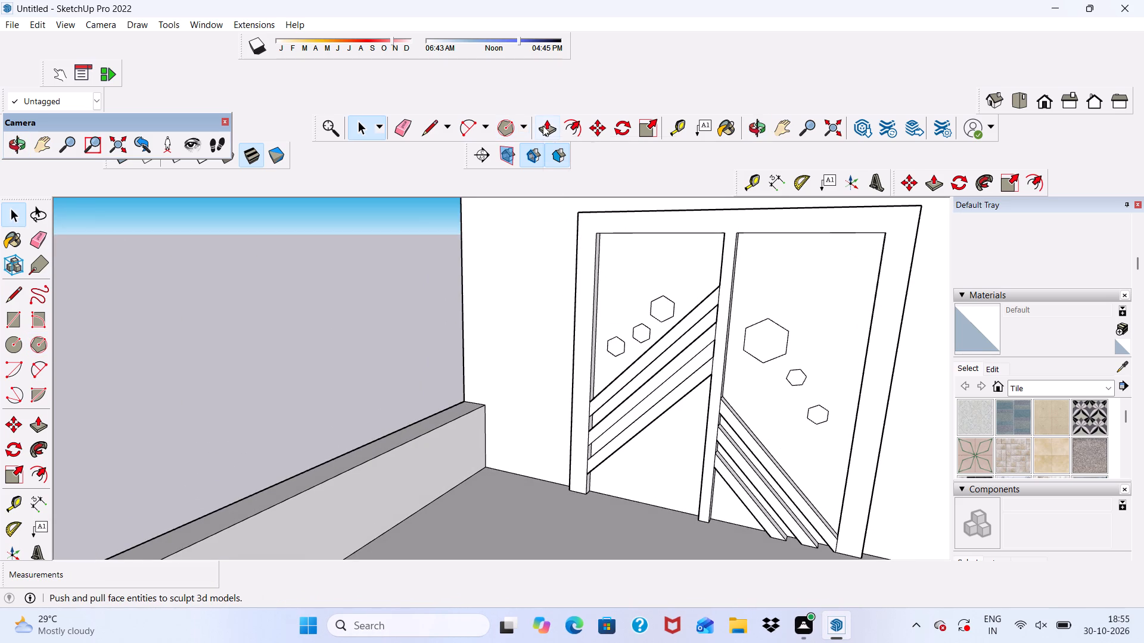
Push/Pull the three hexagons on the door leaf nearest the parapet outward 3".
left_click(543, 126)
scroll(652, 317, "up", 8)
left_click(666, 308)
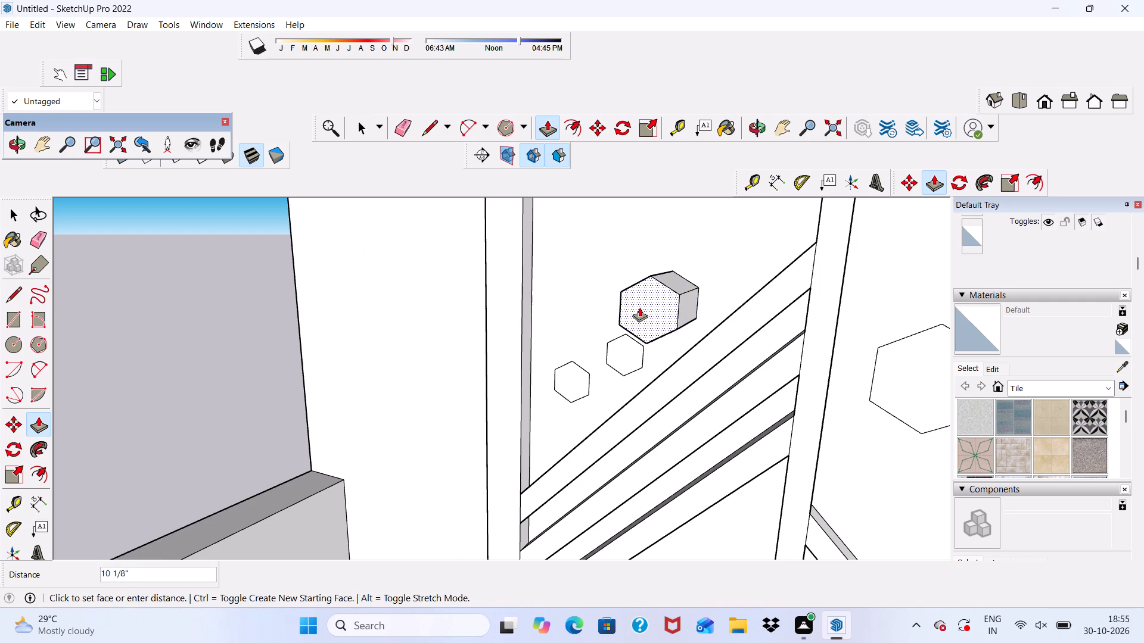
key("3")
key("shift+quotedbl")
key("Return")
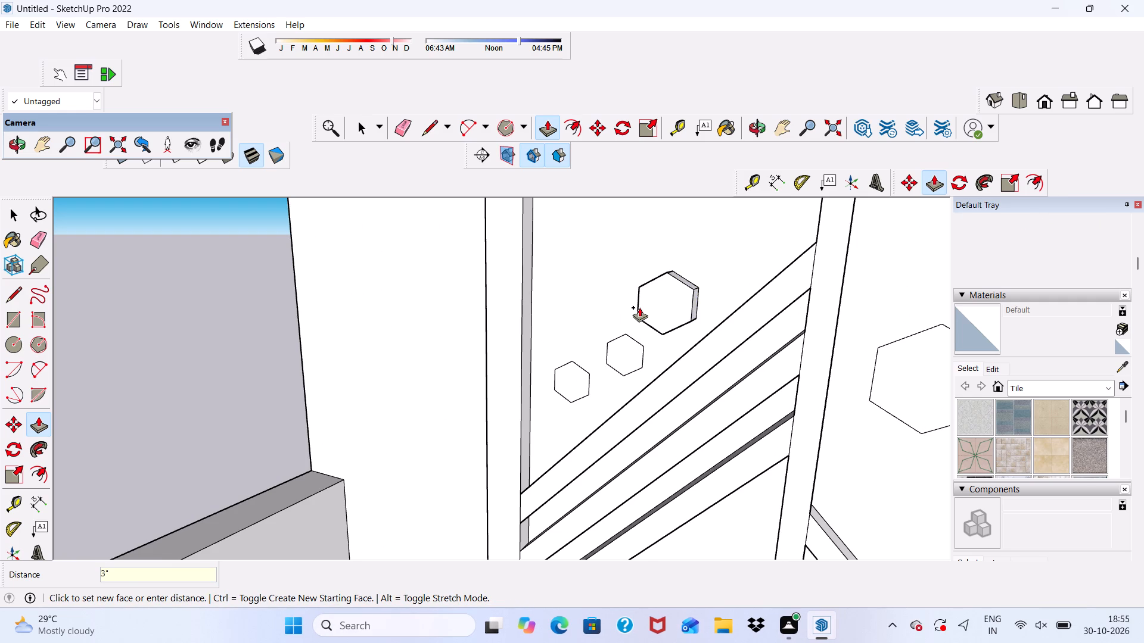
scroll(788, 319, "up", 3)
scroll(556, 373, "up", 4)
left_click(581, 368)
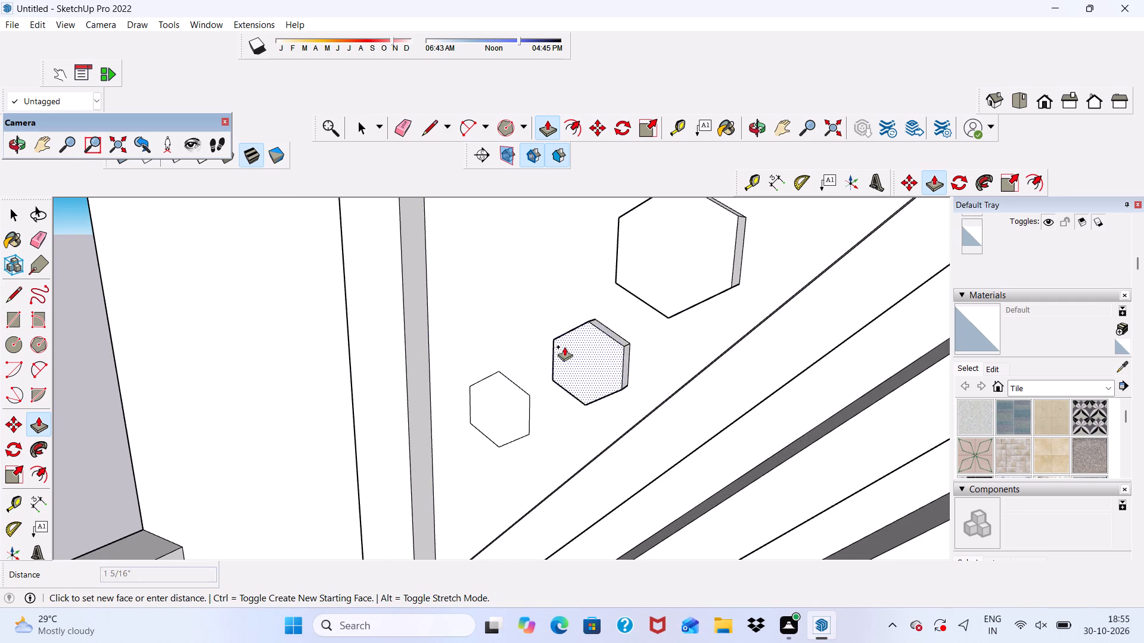
scroll(636, 289, "up", 2)
scroll(670, 317, "down", 1)
left_click(660, 312)
left_click(506, 410)
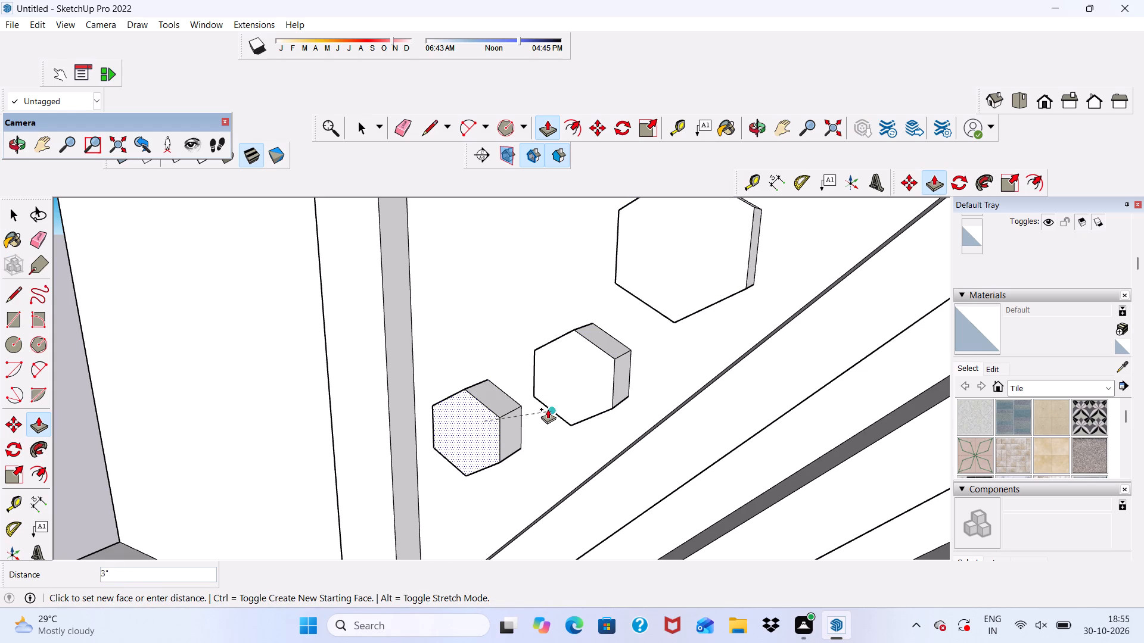
left_click(580, 420)
scroll(652, 345, "down", 5)
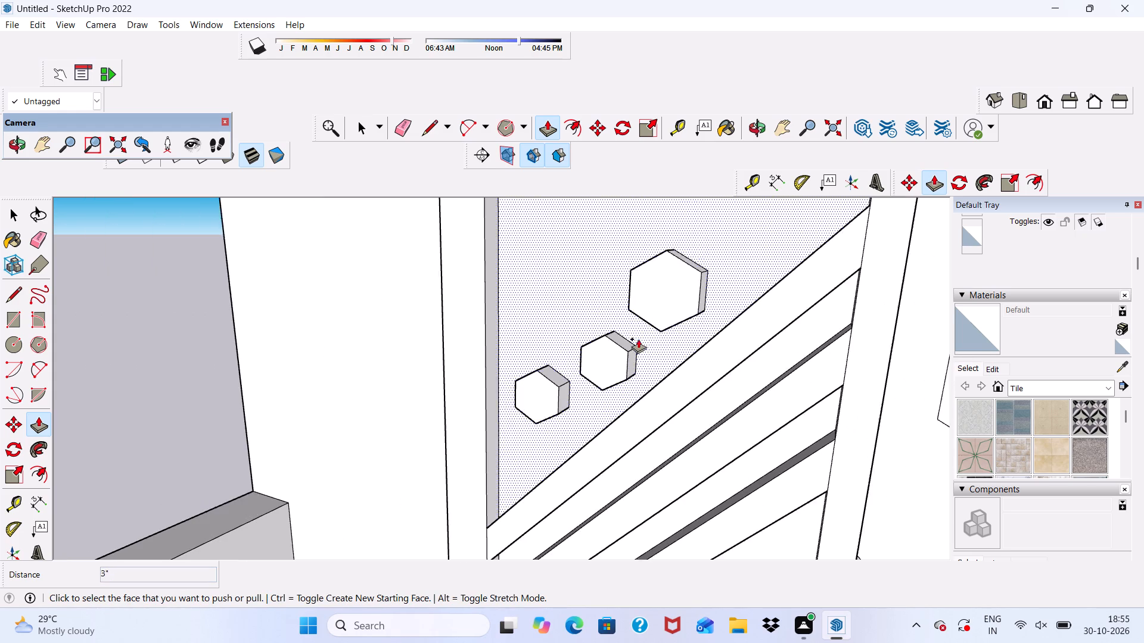
Push/Pull the large hexagon on the farther door leaf outward 3", flush with the raised hexagons on the other leaf.
scroll(638, 339, "down", 11)
middle_click_drag(695, 339, 798, 386)
scroll(711, 361, "up", 5)
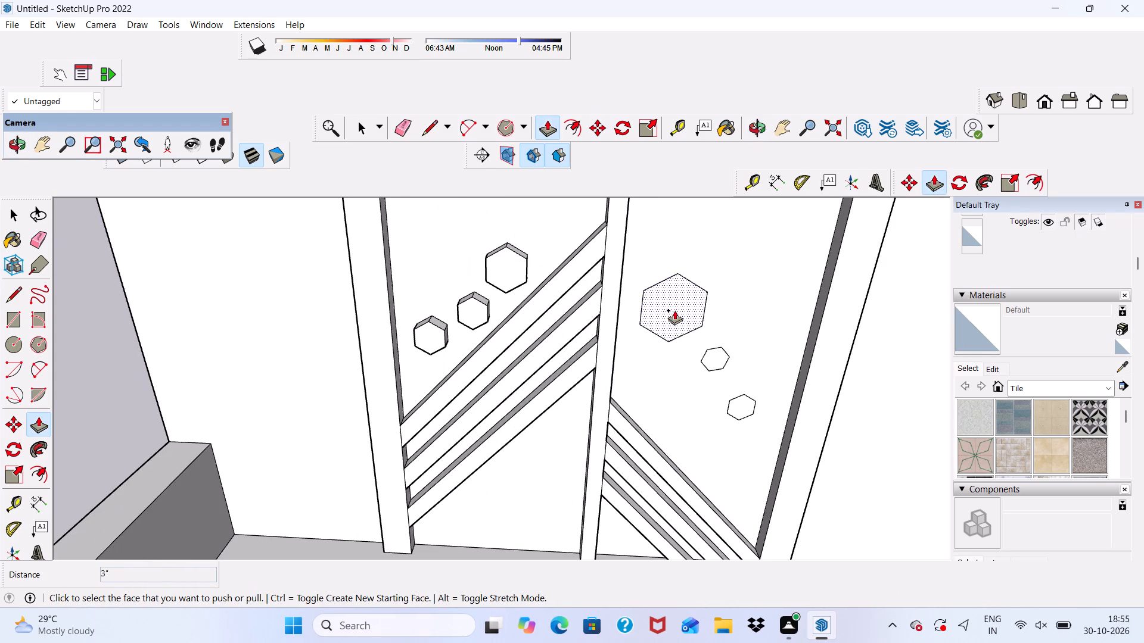
left_click(674, 310)
scroll(529, 266, "up", 3)
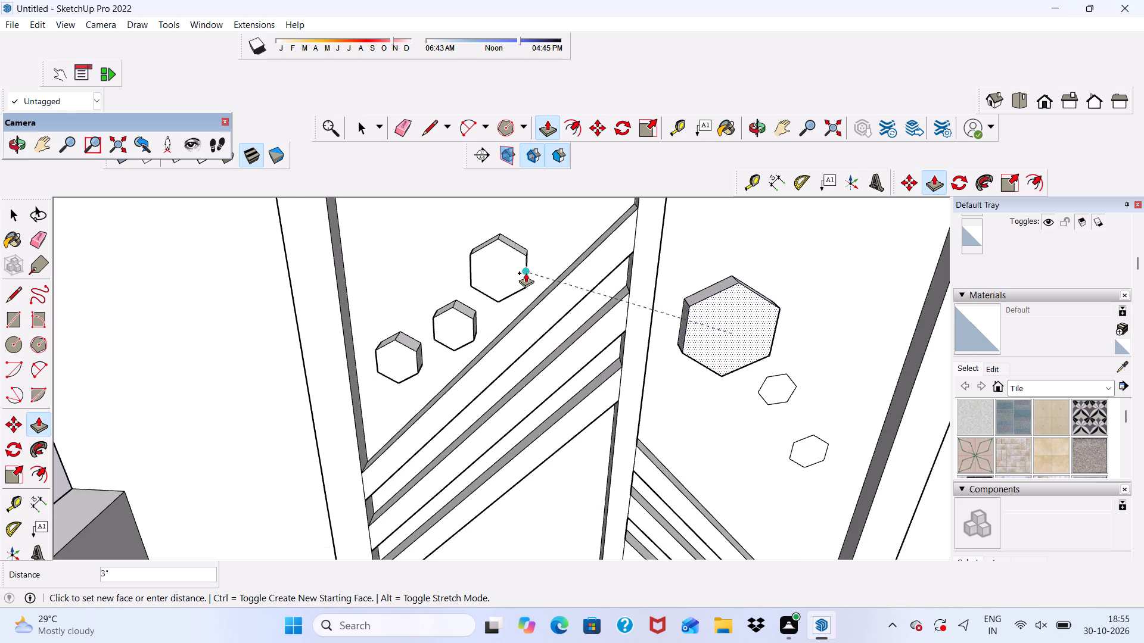
scroll(520, 296, "up", 5)
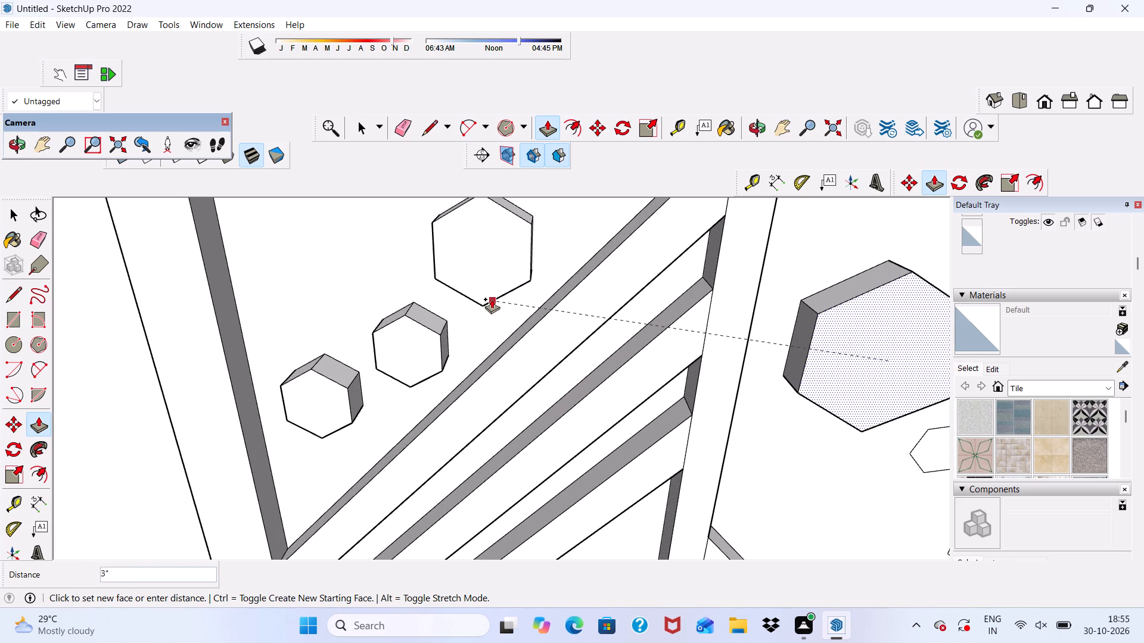
left_click(492, 299)
Push/Pull the middle hexagon on the farther door leaf outward 3", level with the large hexagon.
scroll(529, 251, "down", 6)
scroll(778, 369, "up", 4)
left_click(785, 382)
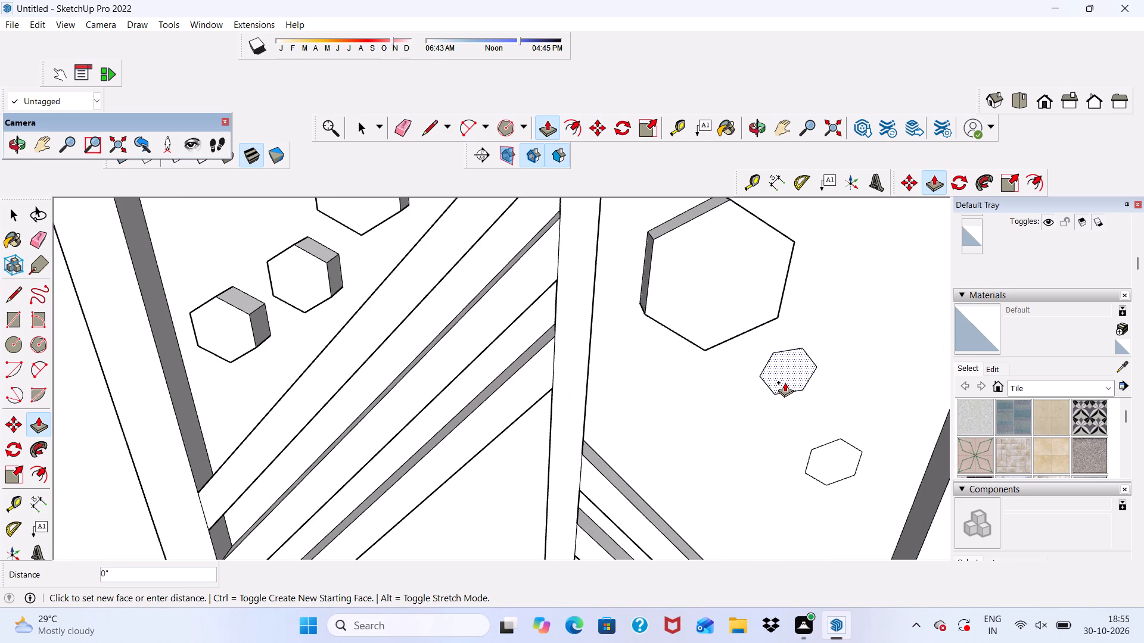
scroll(745, 327, "up", 3)
scroll(819, 380, "down", 2)
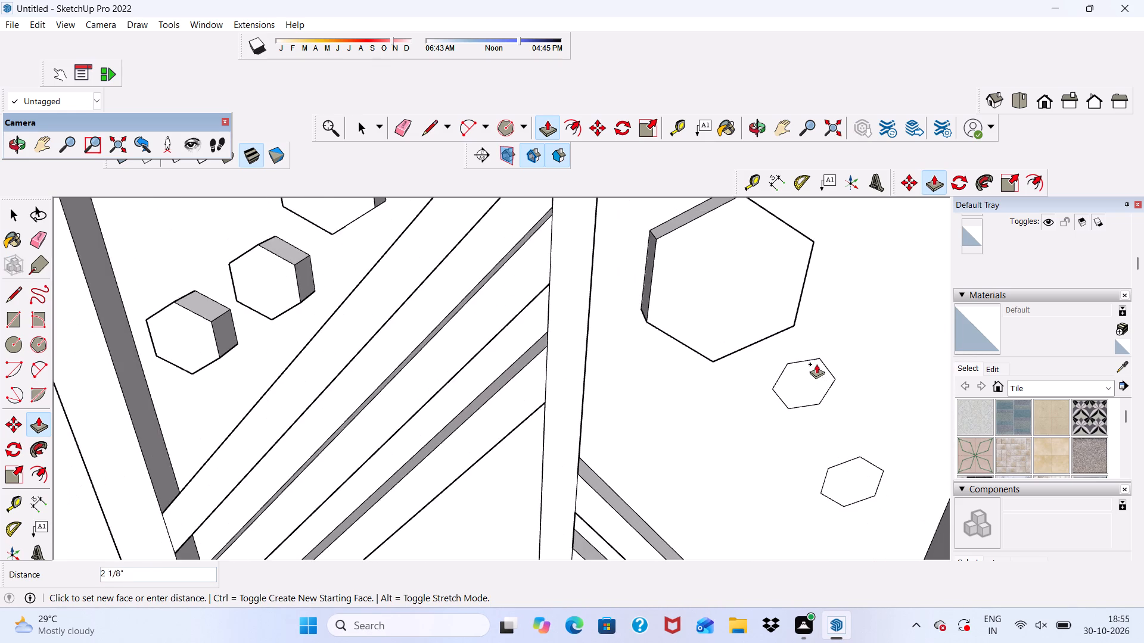
middle_click_drag(816, 364, 751, 345)
scroll(809, 397, "up", 5)
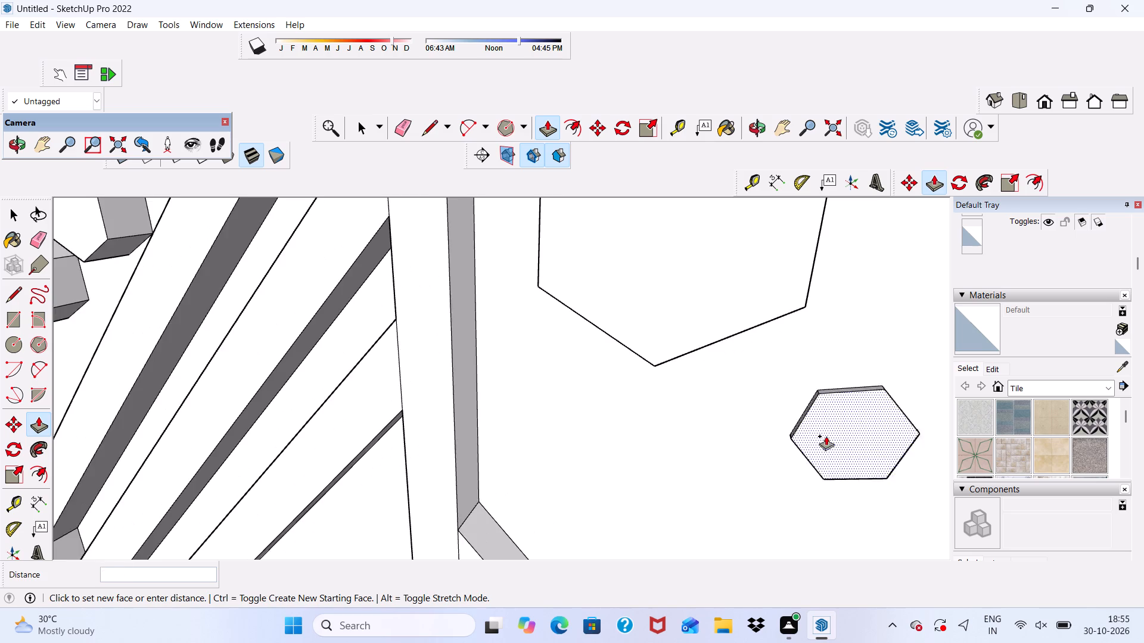
scroll(791, 405, "down", 4)
middle_click_drag(764, 428, 579, 423)
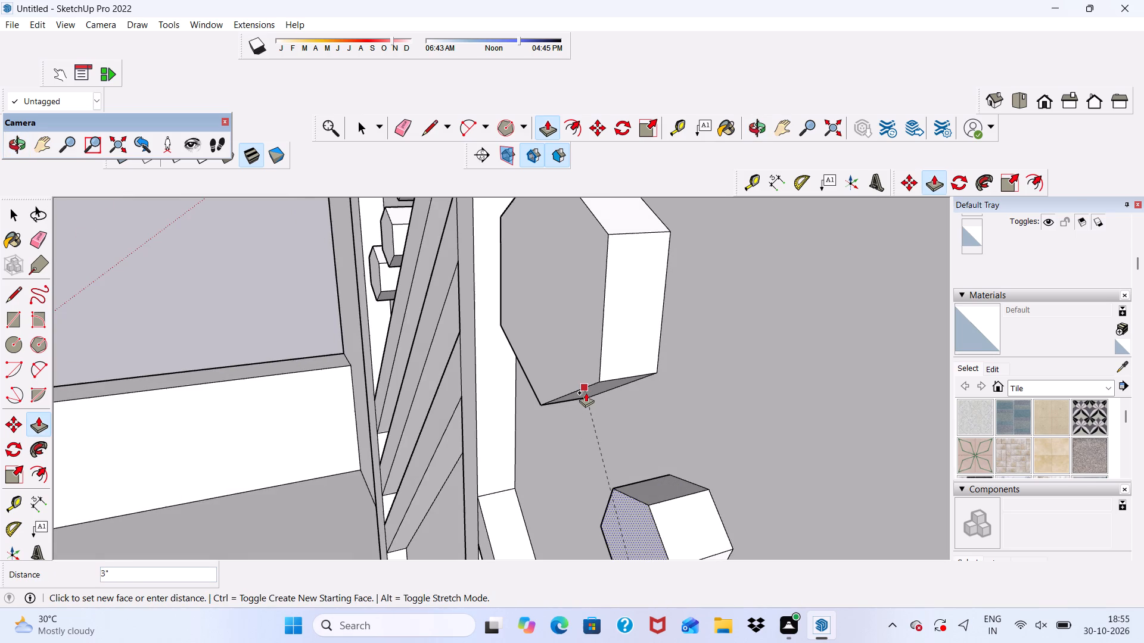
left_click(586, 392)
Push/Pull the lowest hexagon on the farther leaf of the back-wall double door outward 3".
scroll(616, 264, "down", 11)
scroll(682, 461, "up", 4)
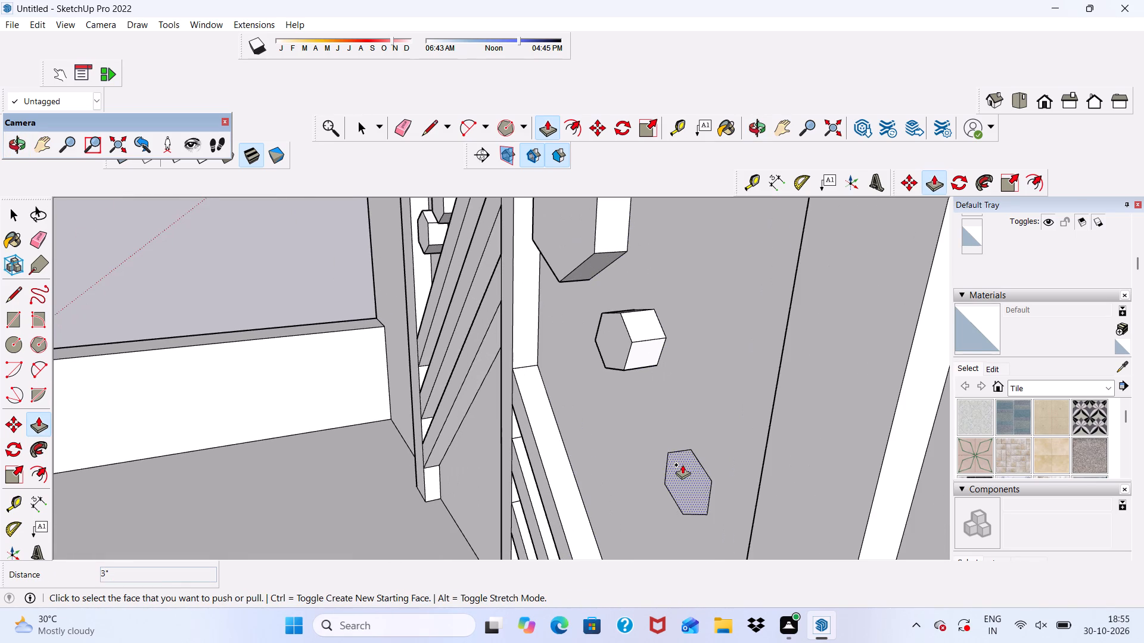
left_click(682, 464)
scroll(628, 348, "down", 1)
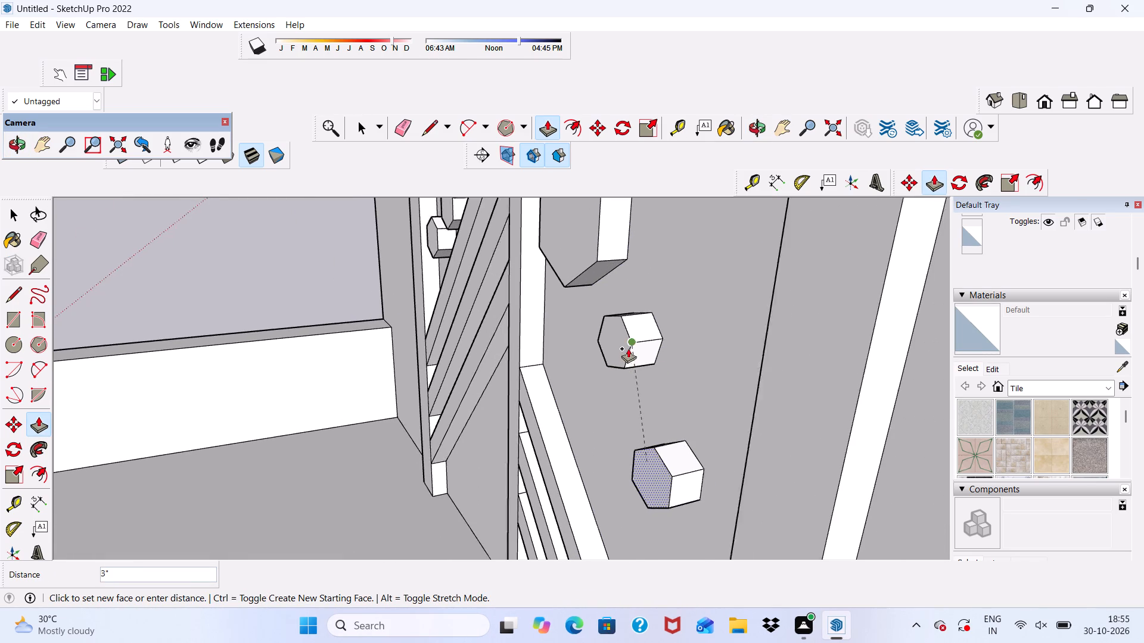
scroll(628, 348, "down", 2)
middle_click_drag(628, 348, 790, 325)
scroll(676, 343, "up", 9)
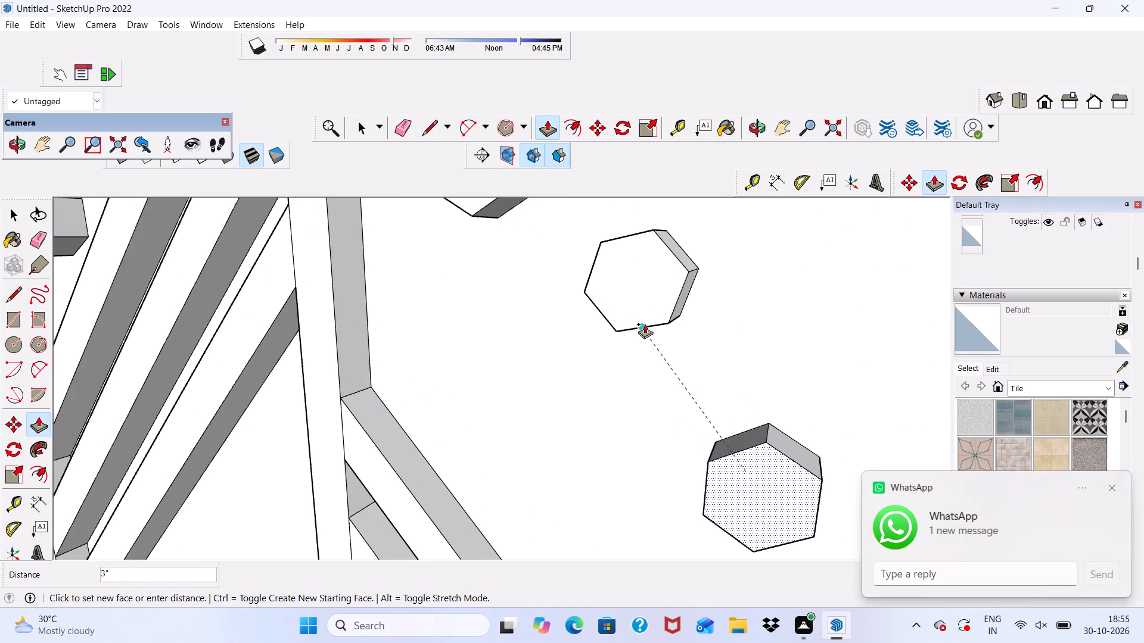
scroll(617, 325, "down", 1)
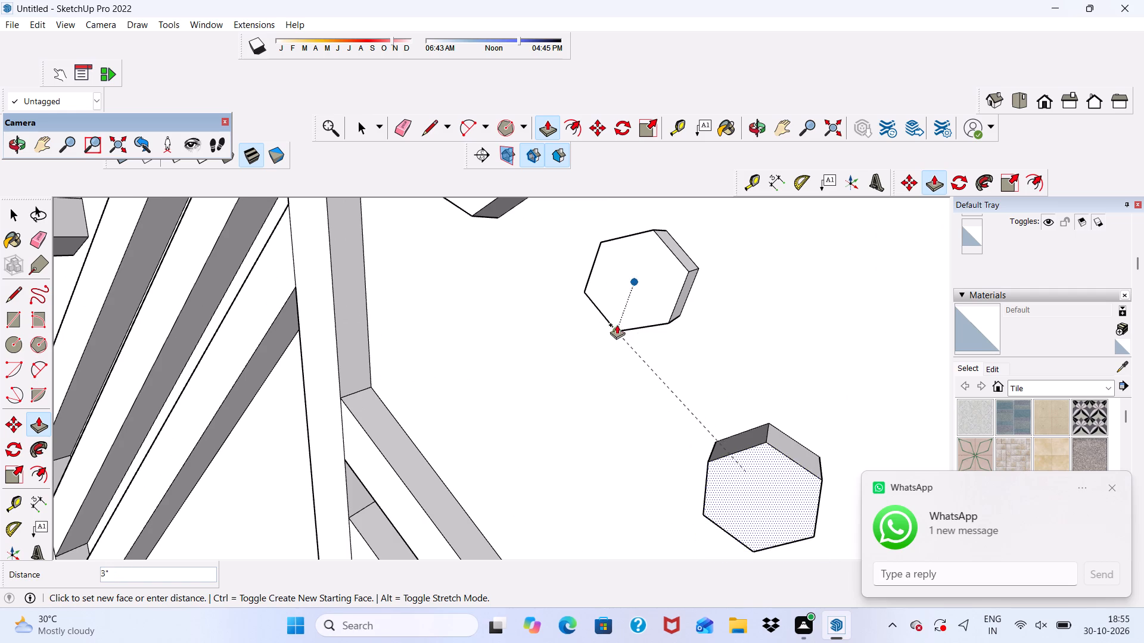
middle_click_drag(617, 324, 773, 231)
scroll(632, 311, "up", 5)
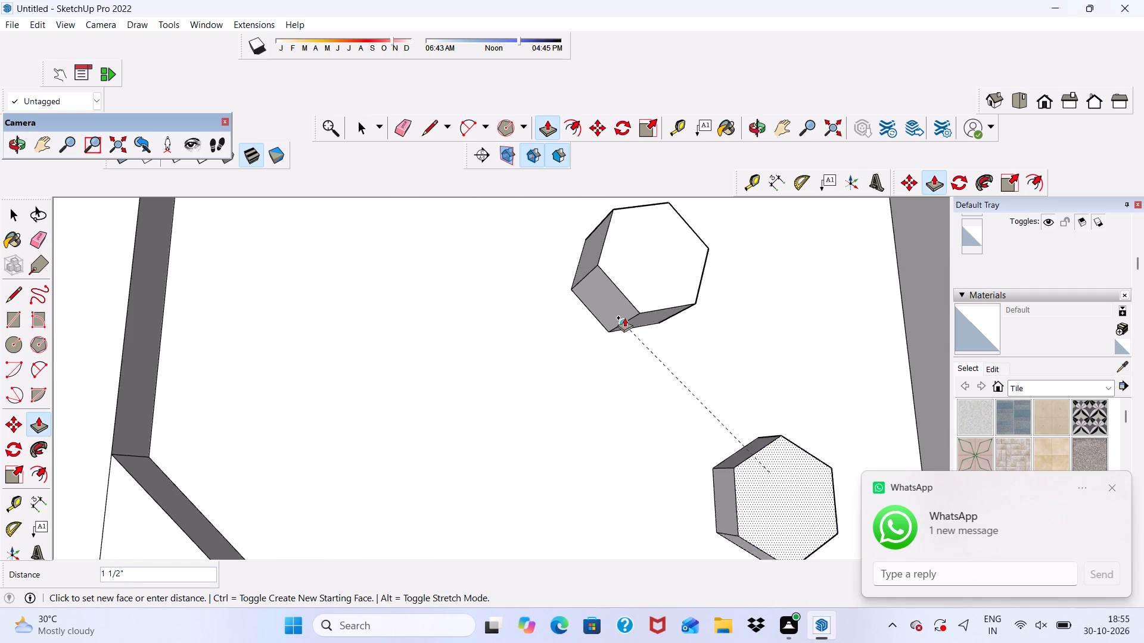
scroll(624, 317, "down", 4)
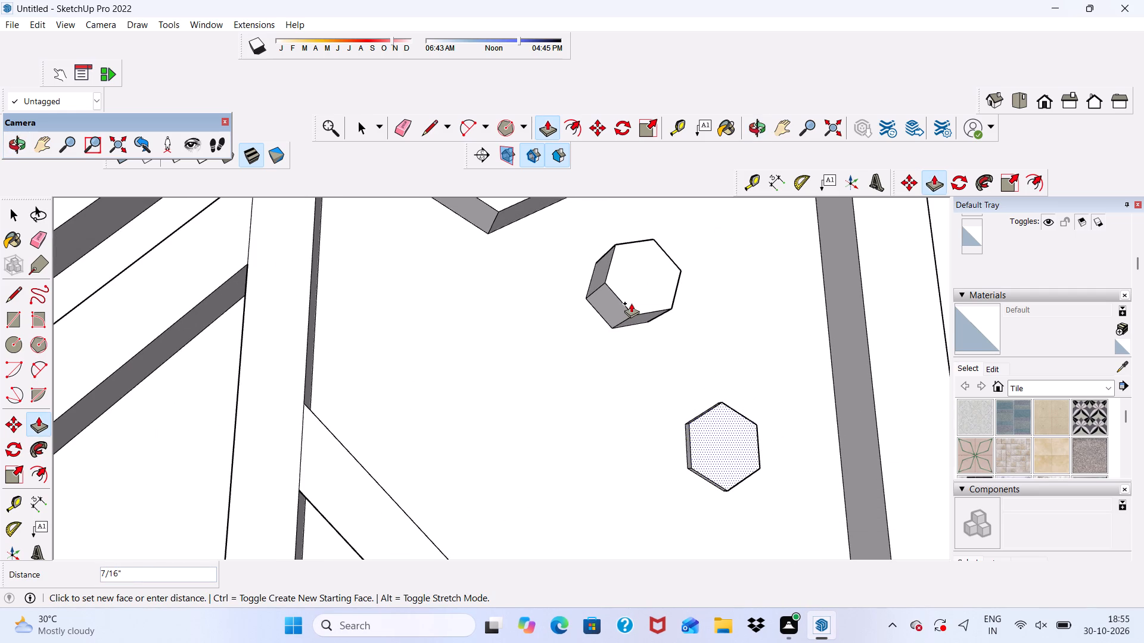
scroll(632, 299, "down", 10)
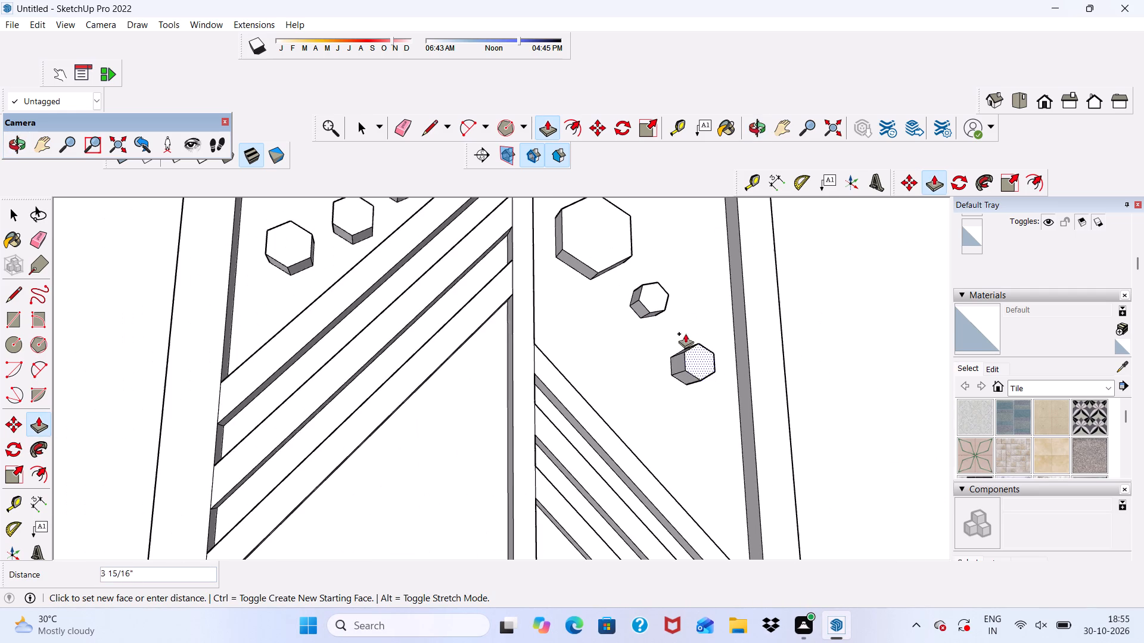
scroll(688, 349, "up", 4)
scroll(687, 349, "down", 10)
middle_click_drag(683, 345, 683, 349)
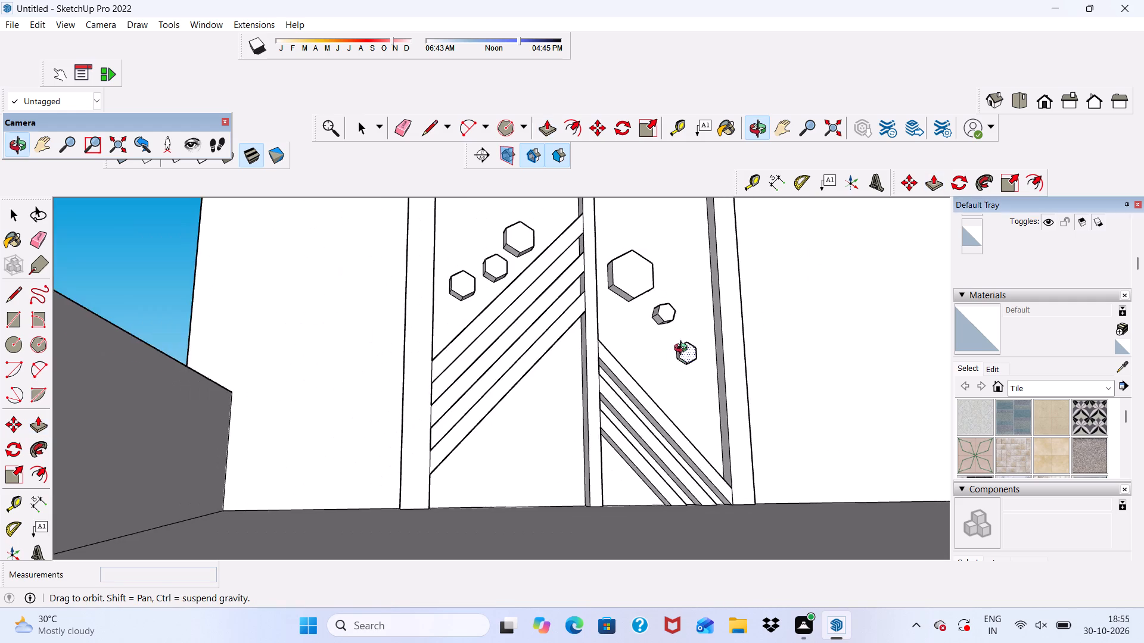
middle_click_drag(683, 349, 475, 397)
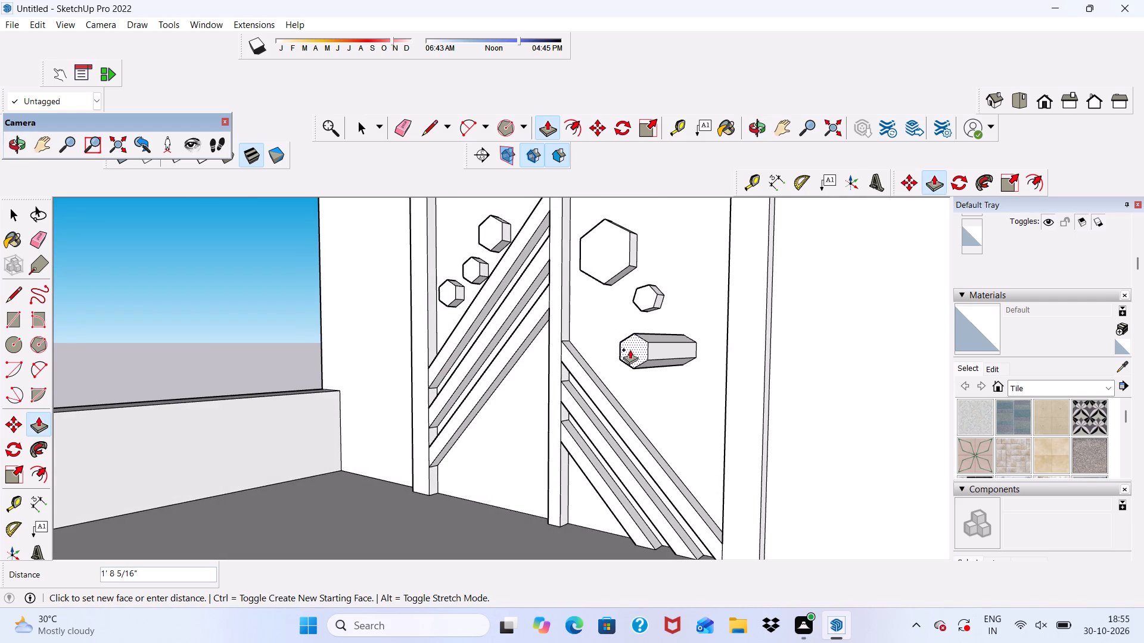
key("3")
key("shift+quotedbl")
key("Return")
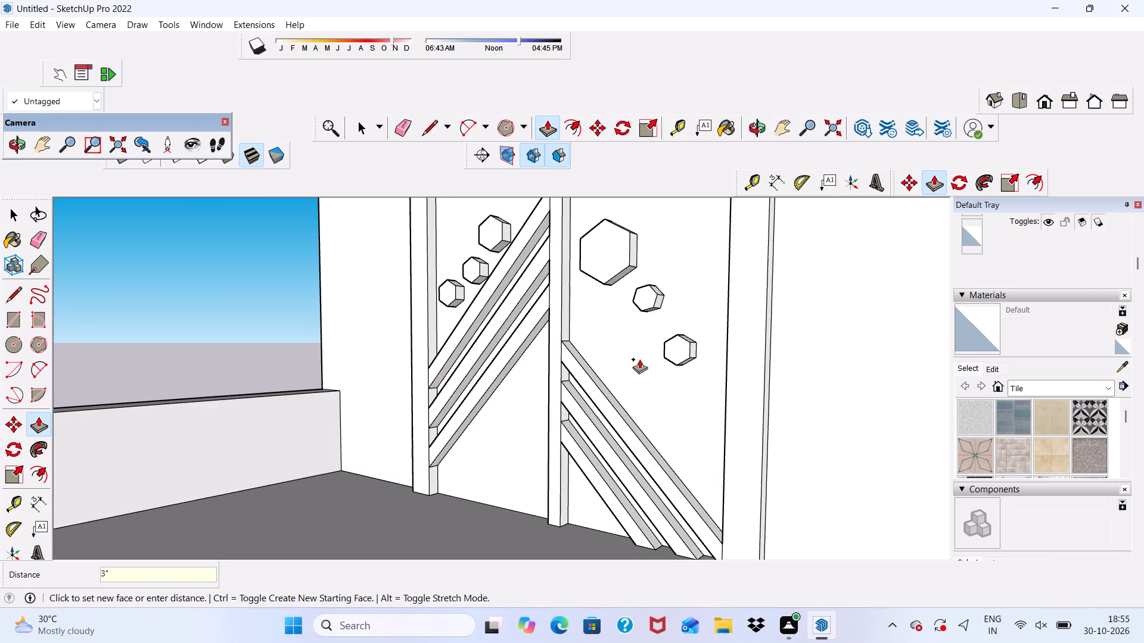
key("space")
Examine the decorated double door, the upstairs door and window, and the whole two-storey building from several angles.
scroll(637, 360, "down", 8)
scroll(638, 393, "up", 1)
middle_click_drag(634, 392, 564, 332)
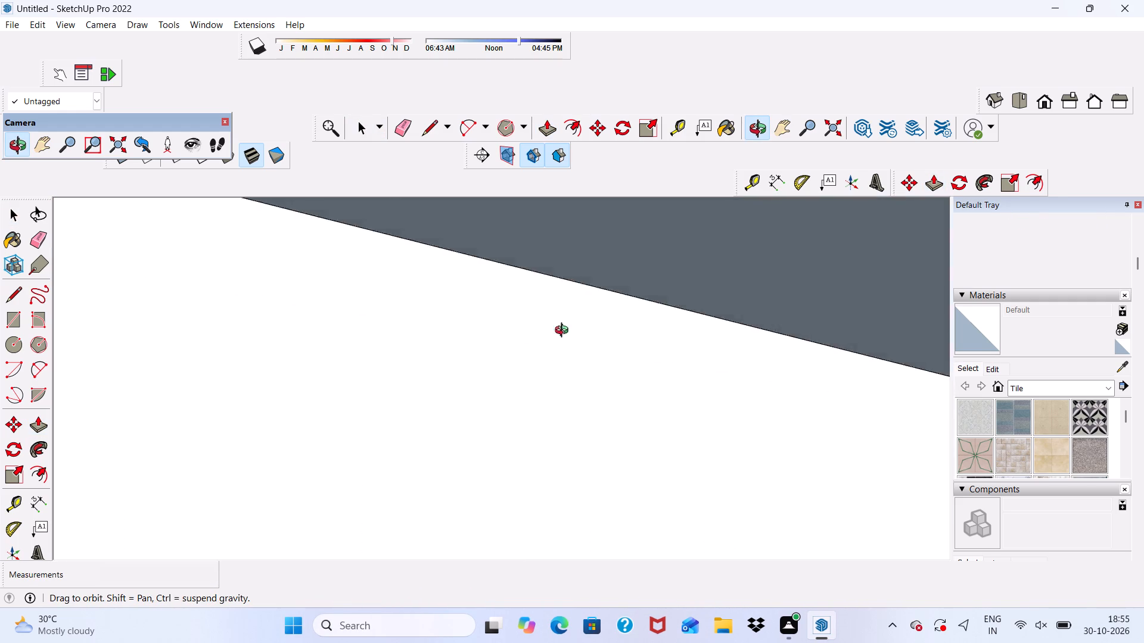
middle_click_drag(564, 332, 699, 443)
scroll(564, 392, "down", 6)
scroll(561, 368, "up", 1)
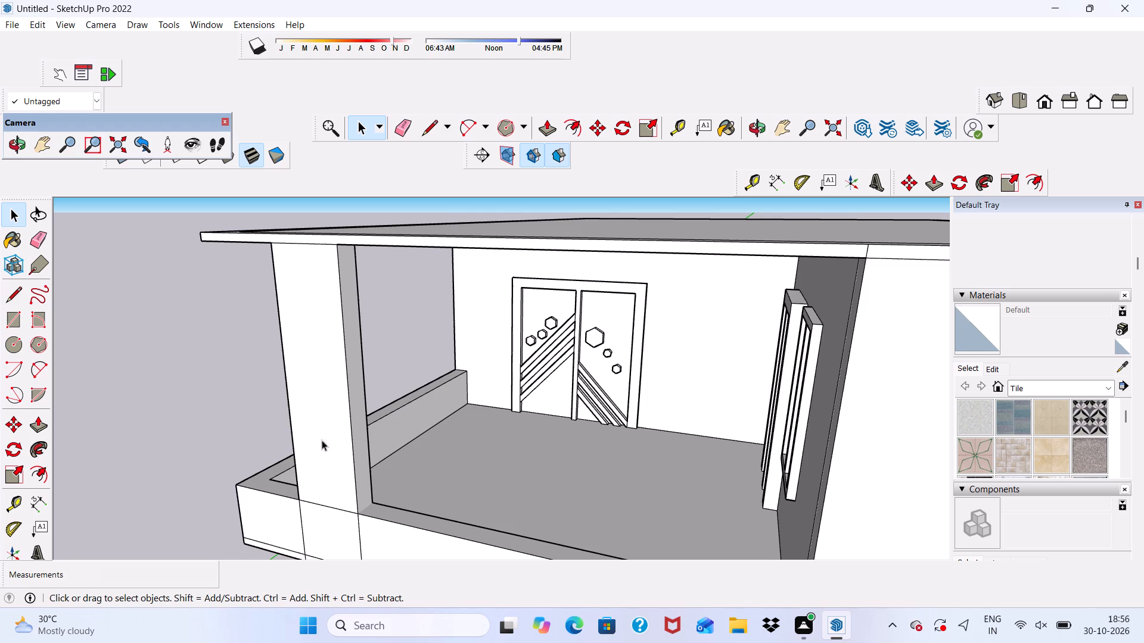
scroll(322, 467, "down", 4)
middle_click_drag(335, 439, 398, 399)
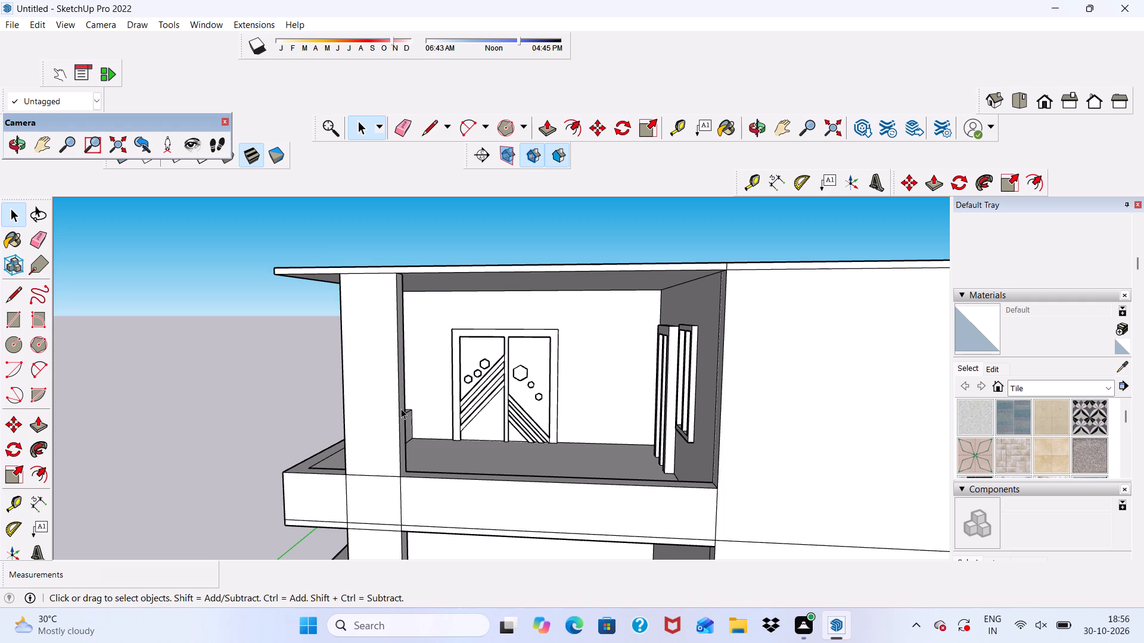
scroll(382, 368, "down", 4)
middle_click_drag(385, 388, 516, 415)
scroll(480, 368, "down", 1)
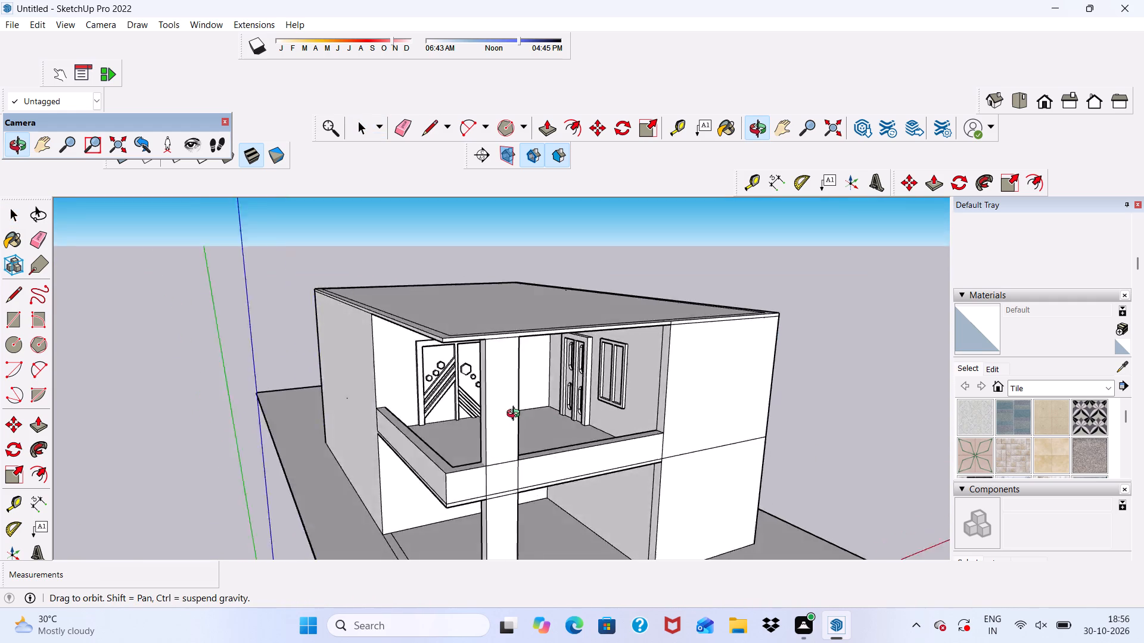
middle_click_drag(516, 415, 441, 368)
scroll(424, 404, "up", 5)
scroll(482, 364, "down", 1)
scroll(485, 366, "up", 1)
middle_click_drag(485, 366, 465, 380)
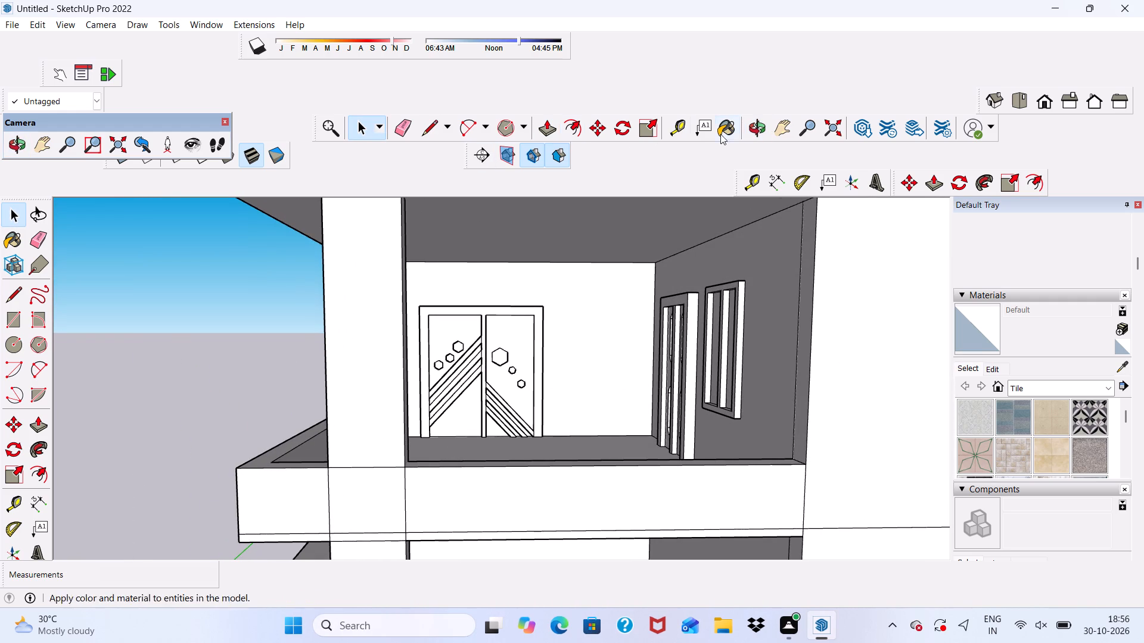
scroll(474, 193, "down", 4)
middle_click_drag(485, 281, 545, 283)
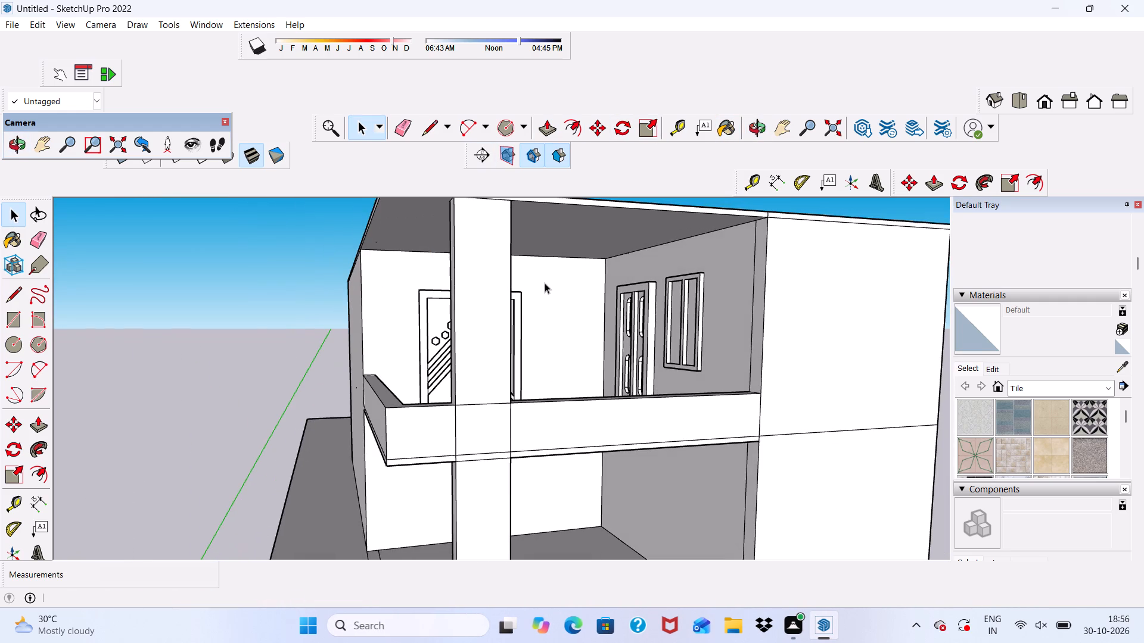
middle_click_drag(546, 283, 464, 289)
scroll(467, 287, "down", 5)
middle_click_drag(483, 326, 486, 255)
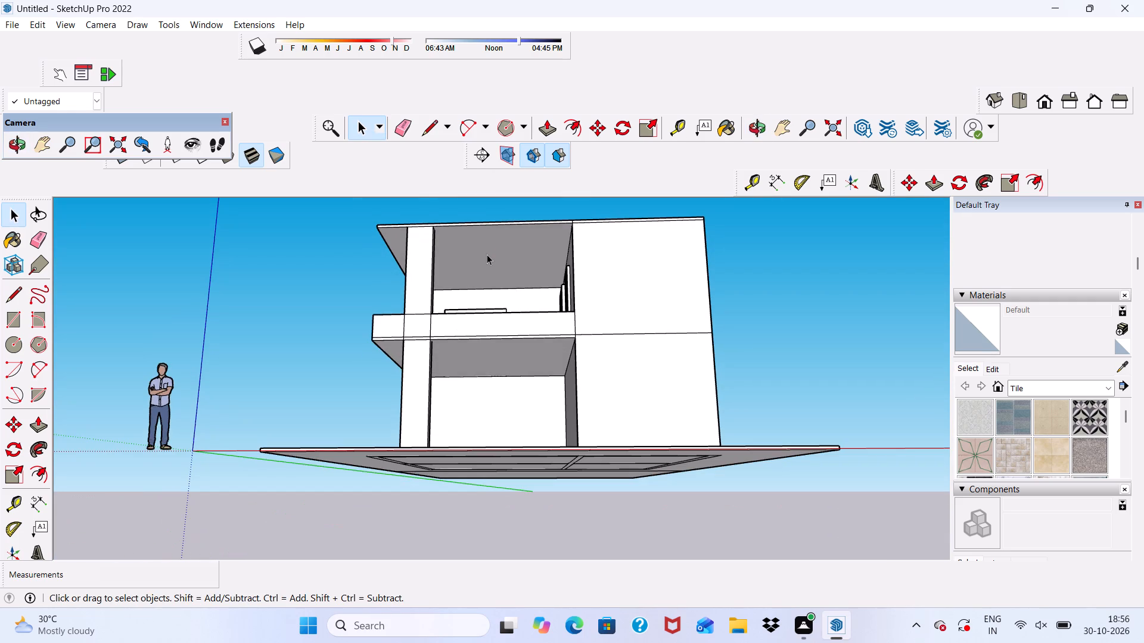
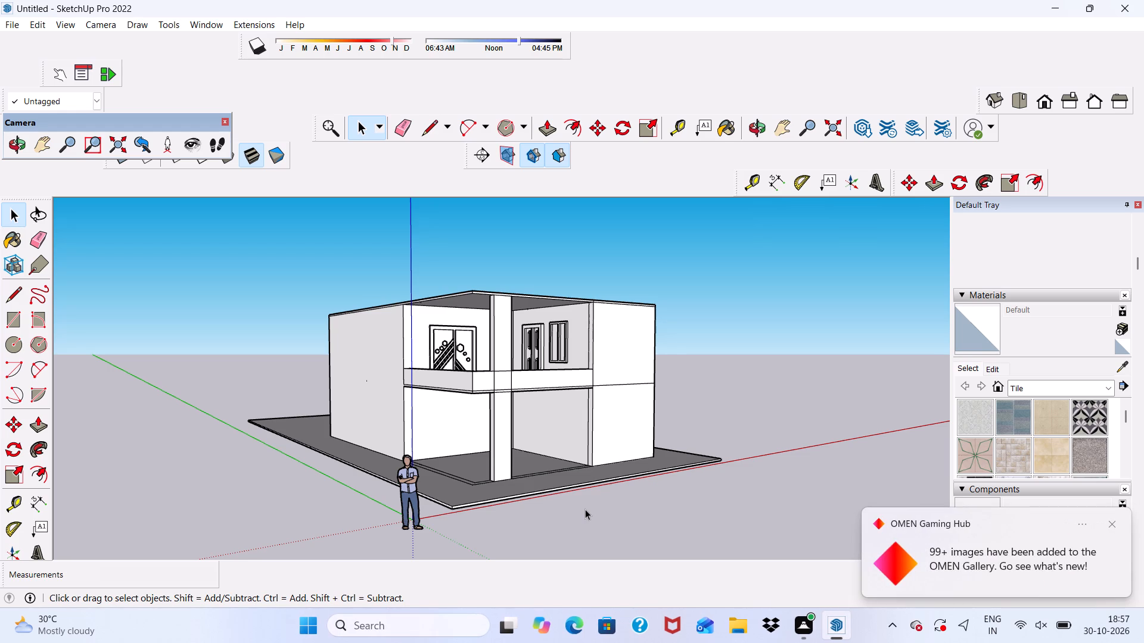
Examine the two-storey building's front, upper balcony and the underside of its roof slab from several angles.
scroll(585, 509, "up", 4)
scroll(567, 444, "down", 1)
middle_click_drag(567, 444, 433, 494)
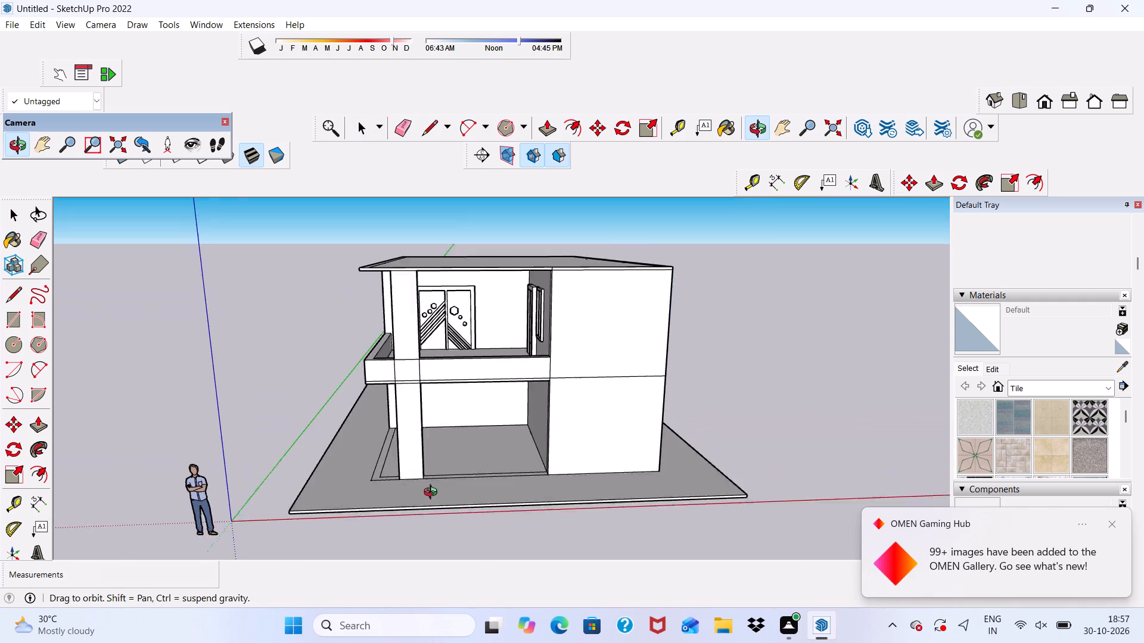
middle_click_drag(433, 494, 433, 494)
scroll(410, 351, "up", 8)
scroll(428, 355, "down", 5)
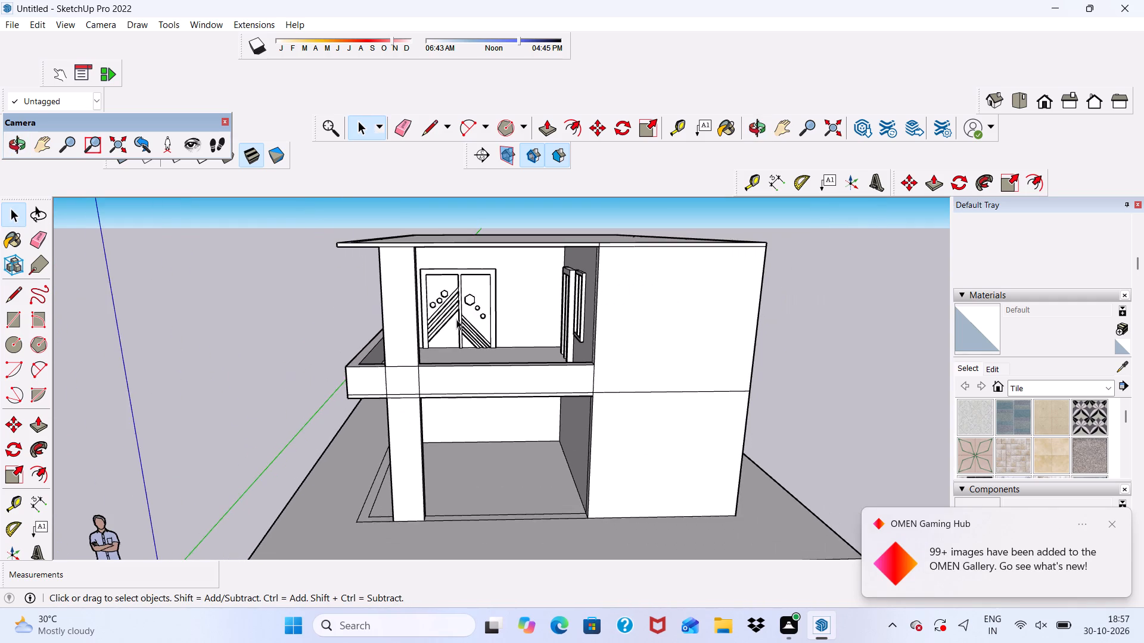
middle_click_drag(456, 319, 464, 211)
scroll(464, 211, "up", 1)
scroll(464, 220, "down", 6)
scroll(468, 251, "up", 5)
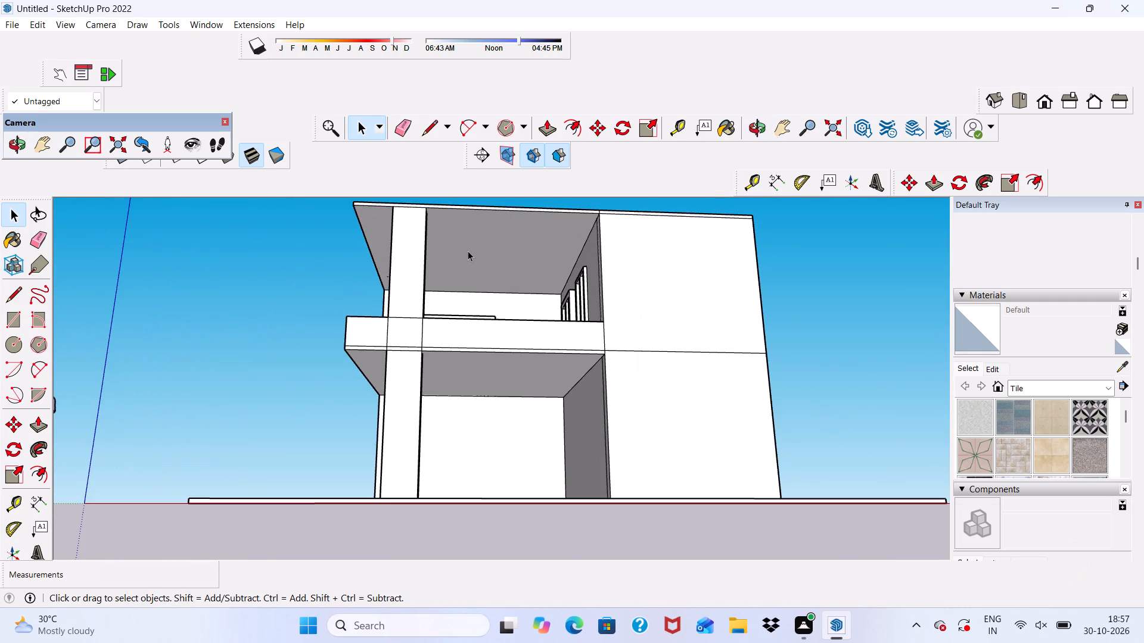
middle_click_drag(468, 251, 601, 285)
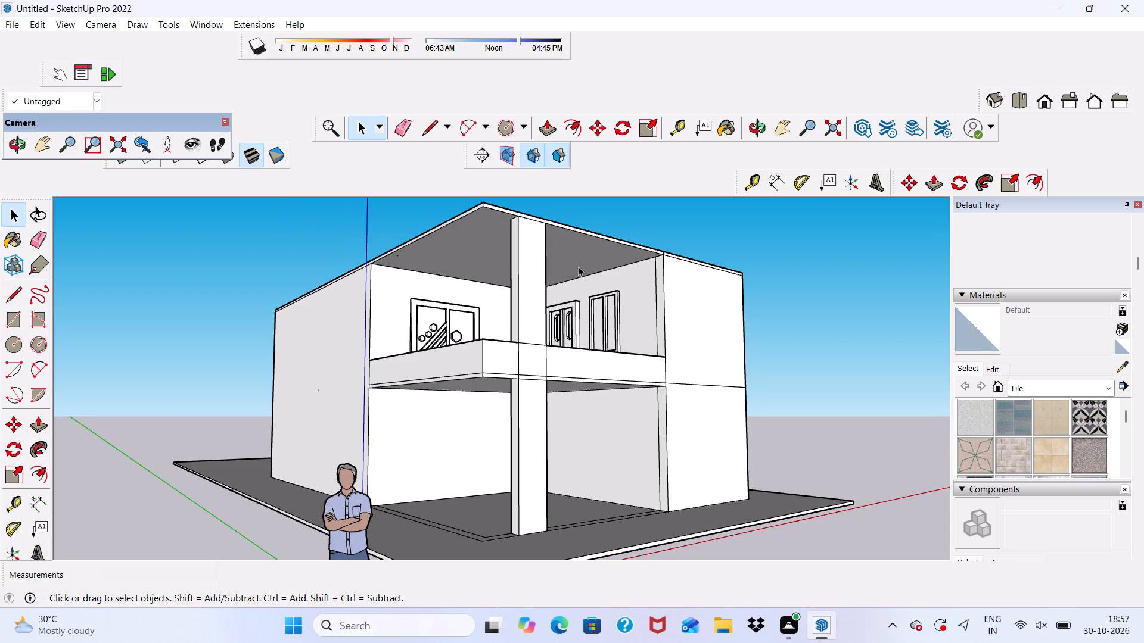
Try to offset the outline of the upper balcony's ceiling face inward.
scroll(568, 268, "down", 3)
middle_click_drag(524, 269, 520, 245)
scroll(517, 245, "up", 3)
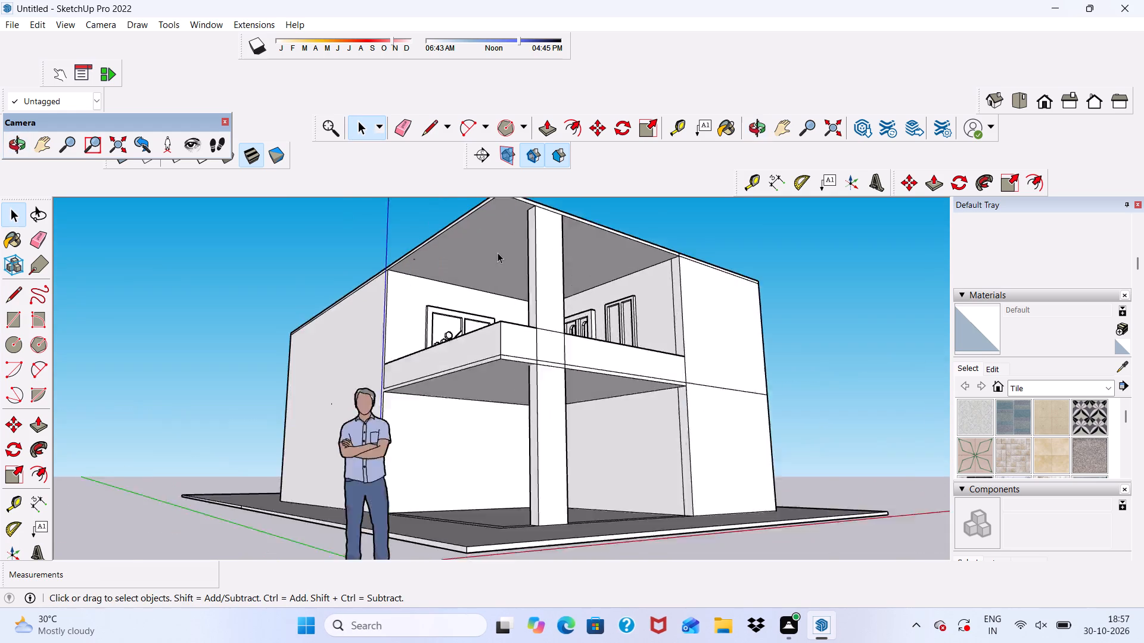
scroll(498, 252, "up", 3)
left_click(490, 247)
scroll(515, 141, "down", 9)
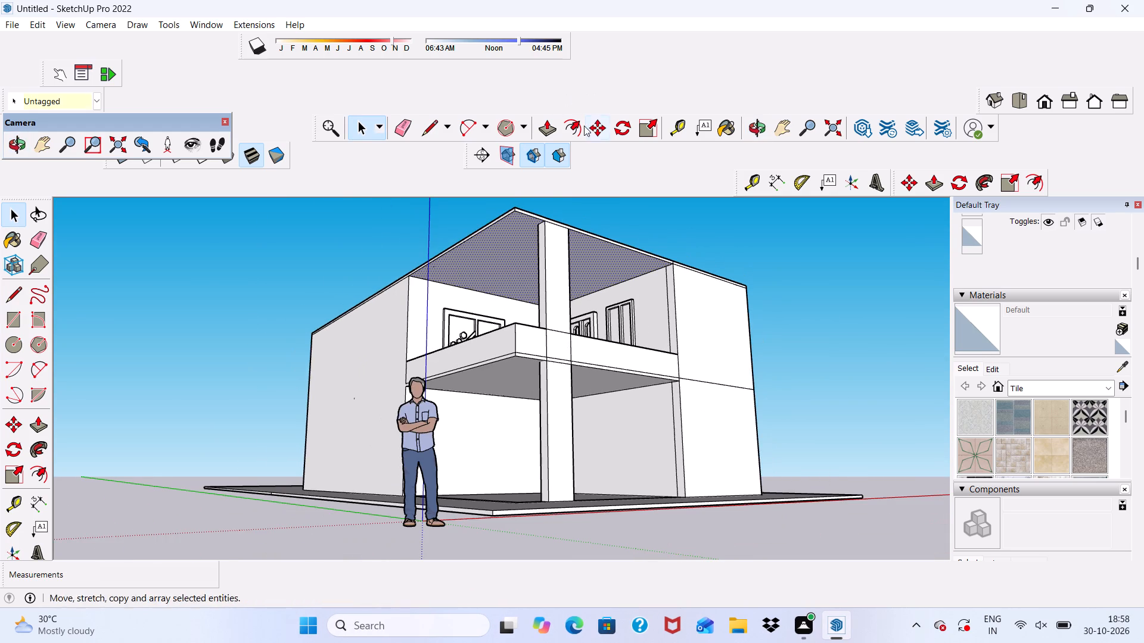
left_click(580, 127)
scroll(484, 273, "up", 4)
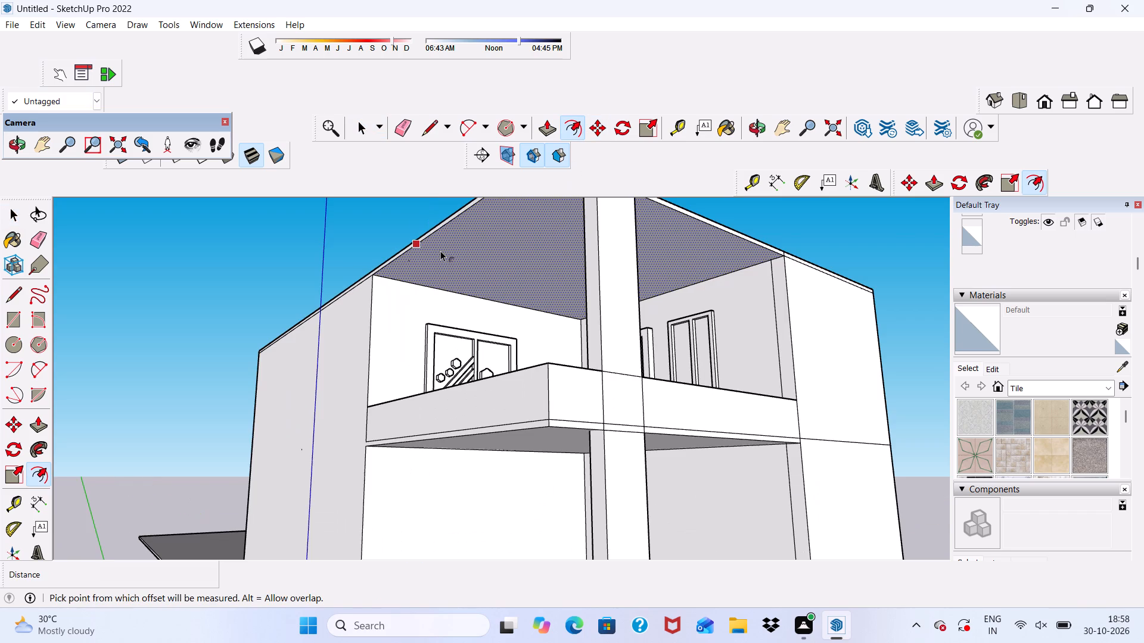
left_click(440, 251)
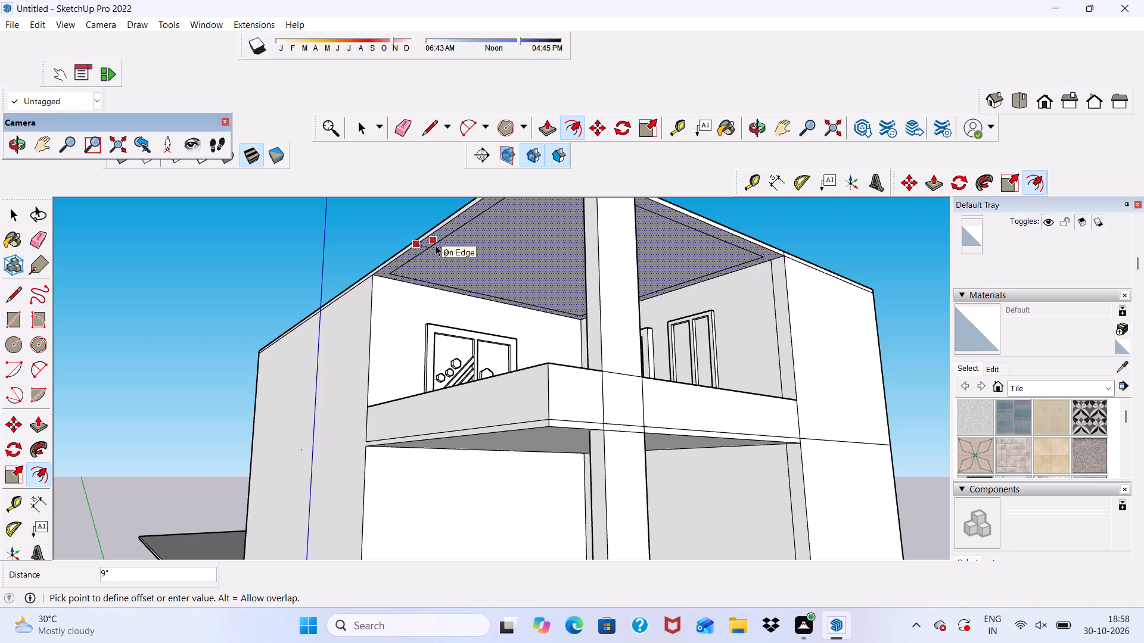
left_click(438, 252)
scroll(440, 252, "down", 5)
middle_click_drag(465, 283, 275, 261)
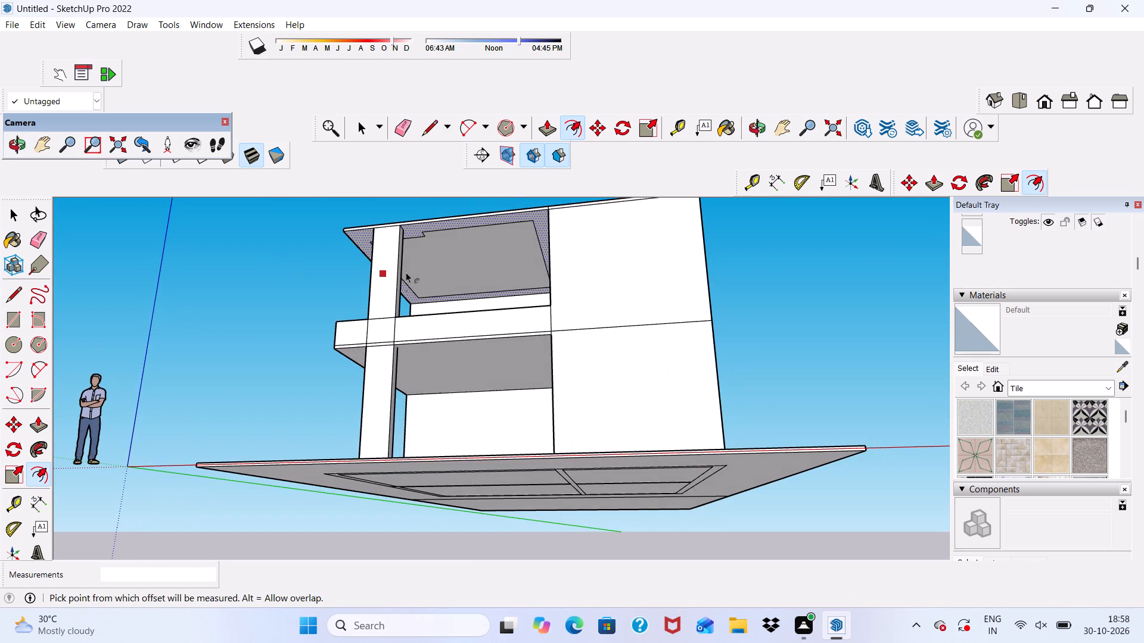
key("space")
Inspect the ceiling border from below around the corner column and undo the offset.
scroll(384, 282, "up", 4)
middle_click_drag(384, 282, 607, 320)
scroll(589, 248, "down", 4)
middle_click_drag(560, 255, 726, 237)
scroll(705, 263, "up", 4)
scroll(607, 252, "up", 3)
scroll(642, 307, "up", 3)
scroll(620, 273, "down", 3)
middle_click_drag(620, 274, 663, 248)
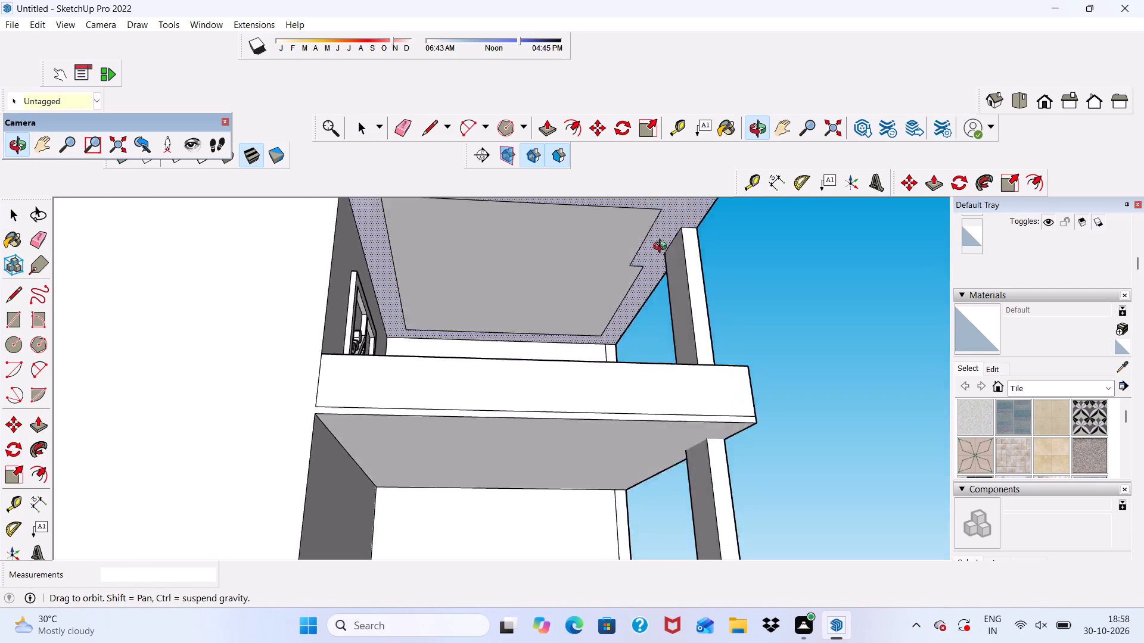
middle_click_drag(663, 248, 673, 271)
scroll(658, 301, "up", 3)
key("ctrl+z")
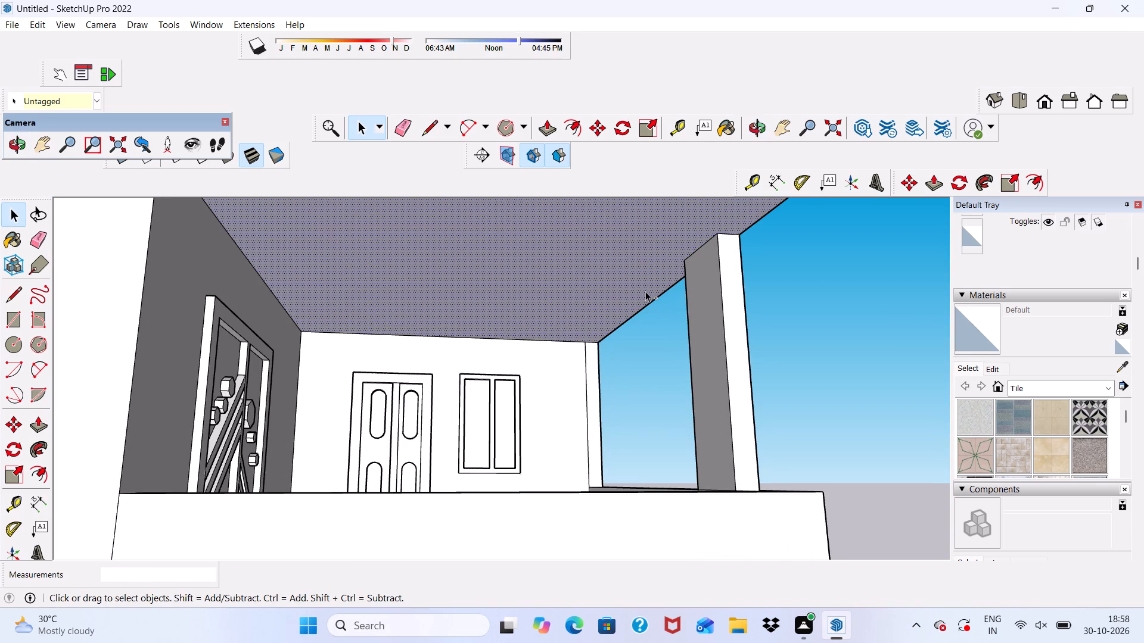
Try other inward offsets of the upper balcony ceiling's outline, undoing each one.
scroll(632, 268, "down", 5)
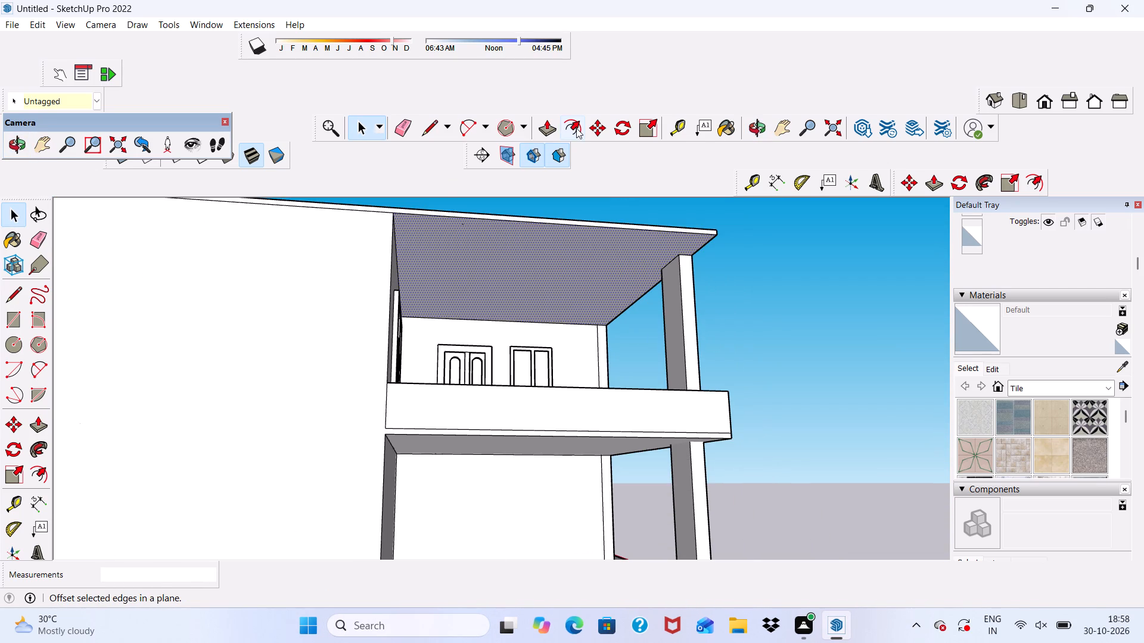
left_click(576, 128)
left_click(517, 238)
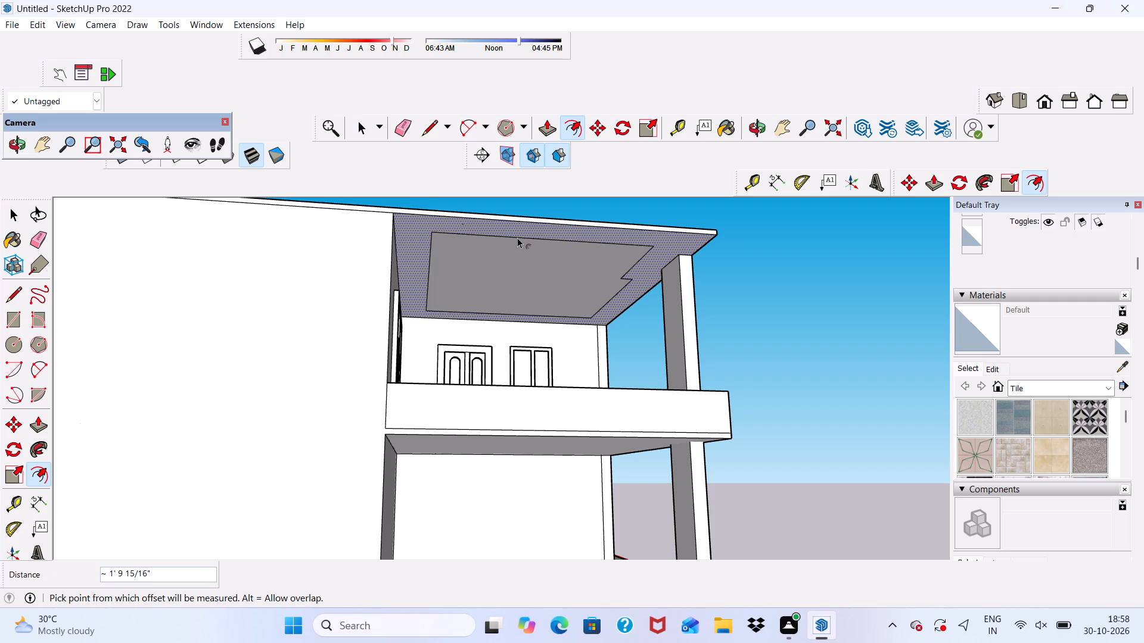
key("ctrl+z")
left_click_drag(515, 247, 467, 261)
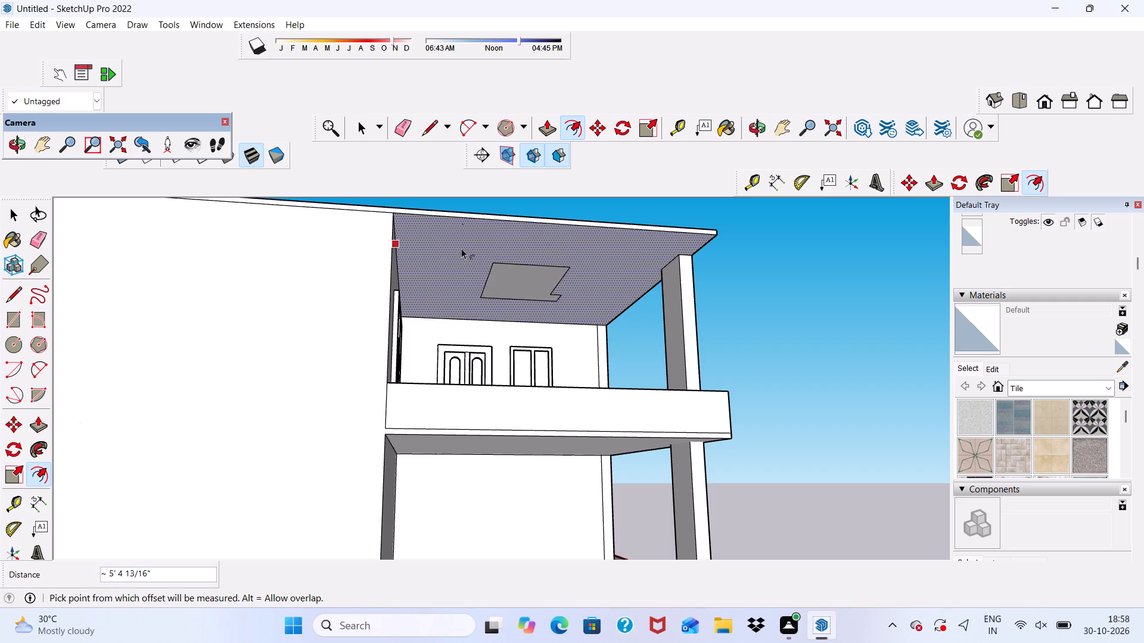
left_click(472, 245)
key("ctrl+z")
Offset the upper balcony ceiling's outline inward by about 1' 6 3/8".
left_click(486, 246)
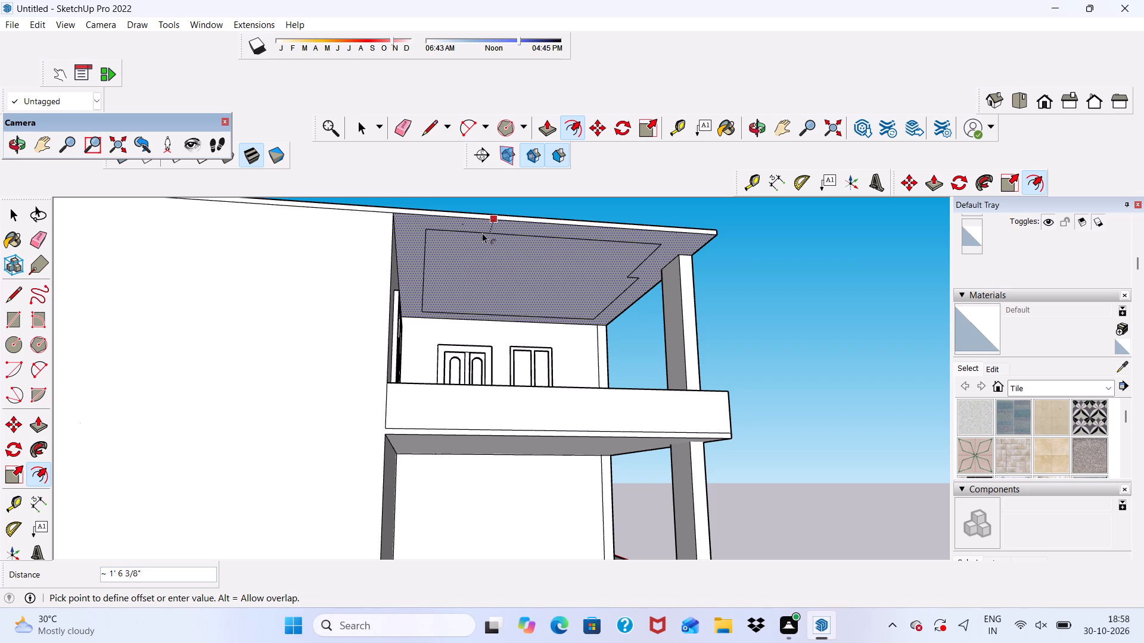
left_click(482, 233)
scroll(602, 256, "down", 3)
middle_click_drag(643, 282, 589, 225)
key("space")
Square off the notch beside the column with an edge about 5' long continuing the inner outline's side, joined back to its corner.
scroll(643, 249, "up", 1)
scroll(643, 249, "down", 1)
middle_click_drag(644, 249, 685, 269)
scroll(627, 287, "up", 4)
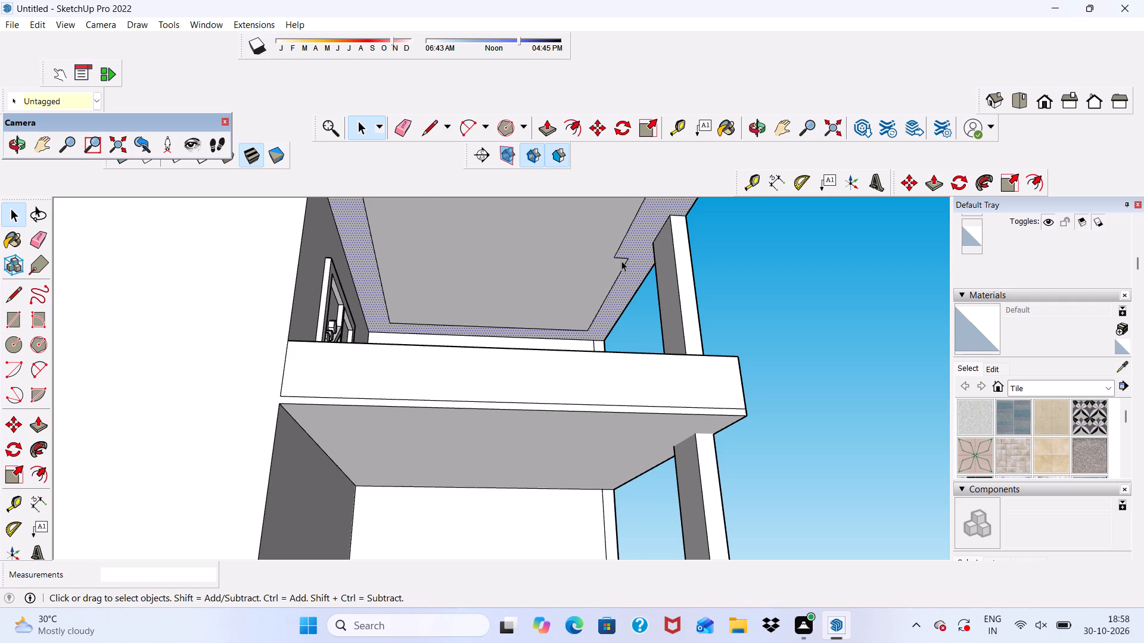
scroll(642, 336, "down", 1)
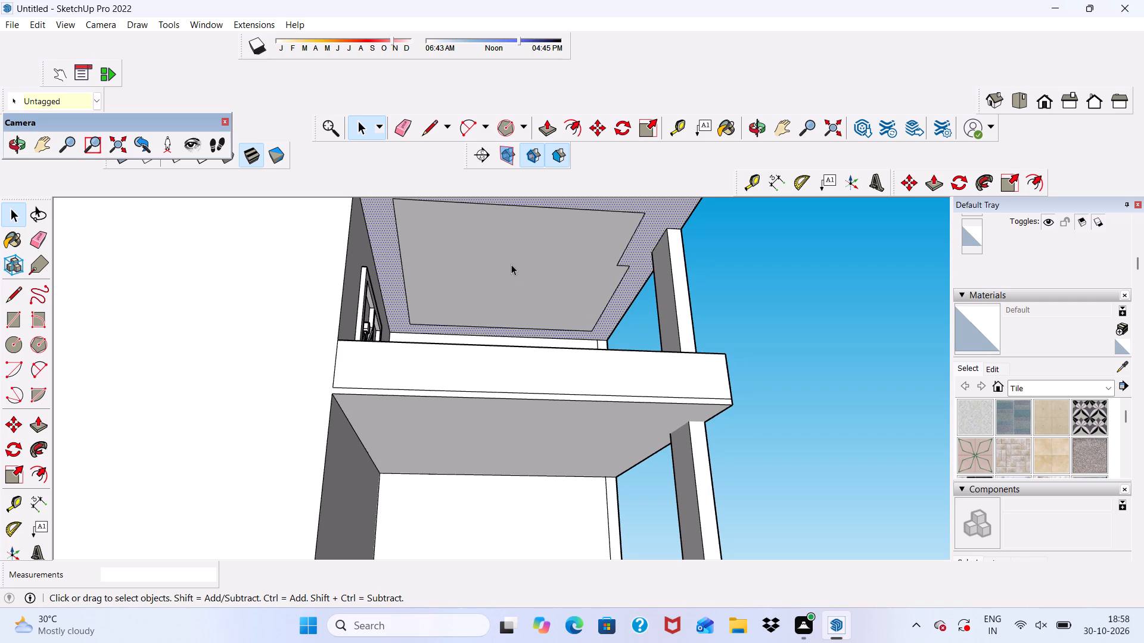
left_click(431, 129)
scroll(691, 266, "up", 3)
left_click(608, 267)
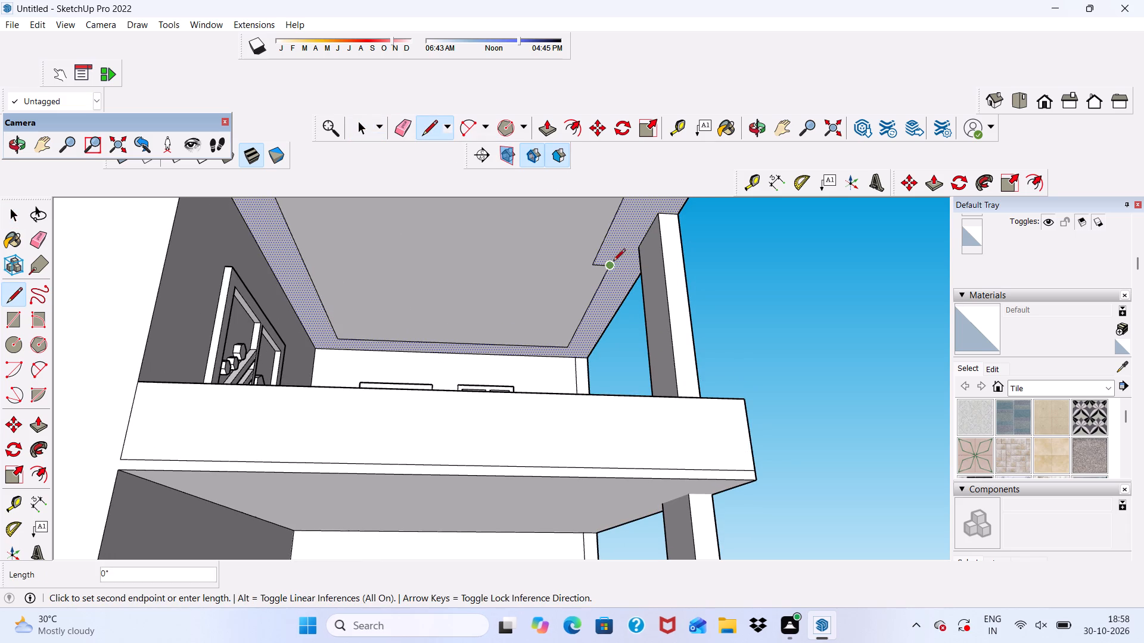
scroll(615, 259, "down", 9)
scroll(606, 236, "up", 11)
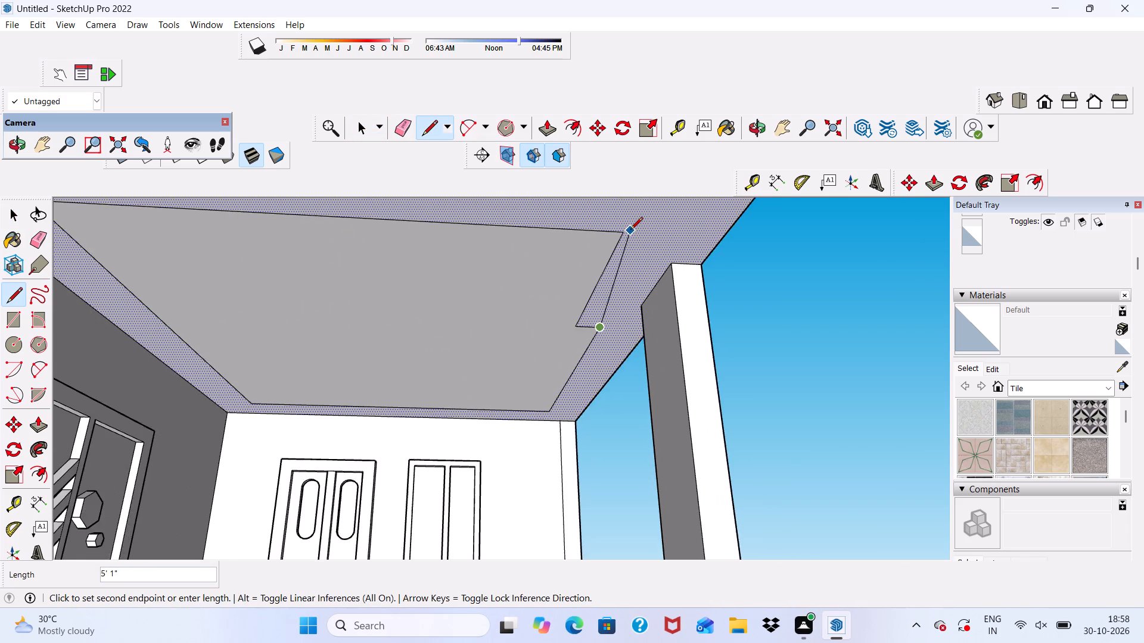
scroll(631, 236, "up", 3)
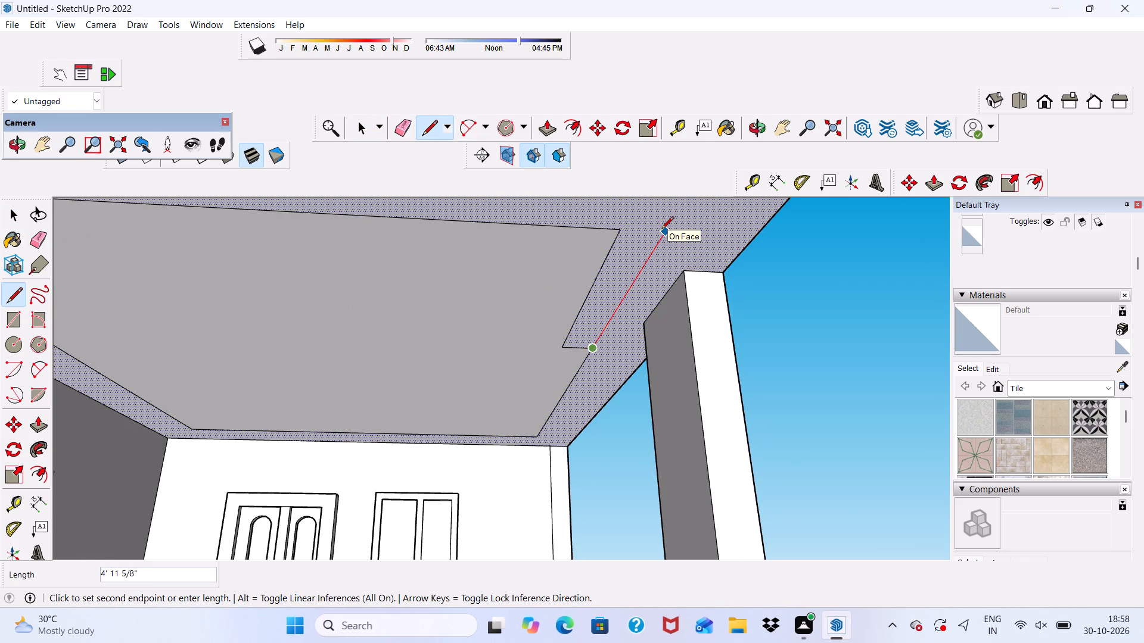
left_click(661, 230)
left_click(620, 233)
scroll(495, 271, "down", 4)
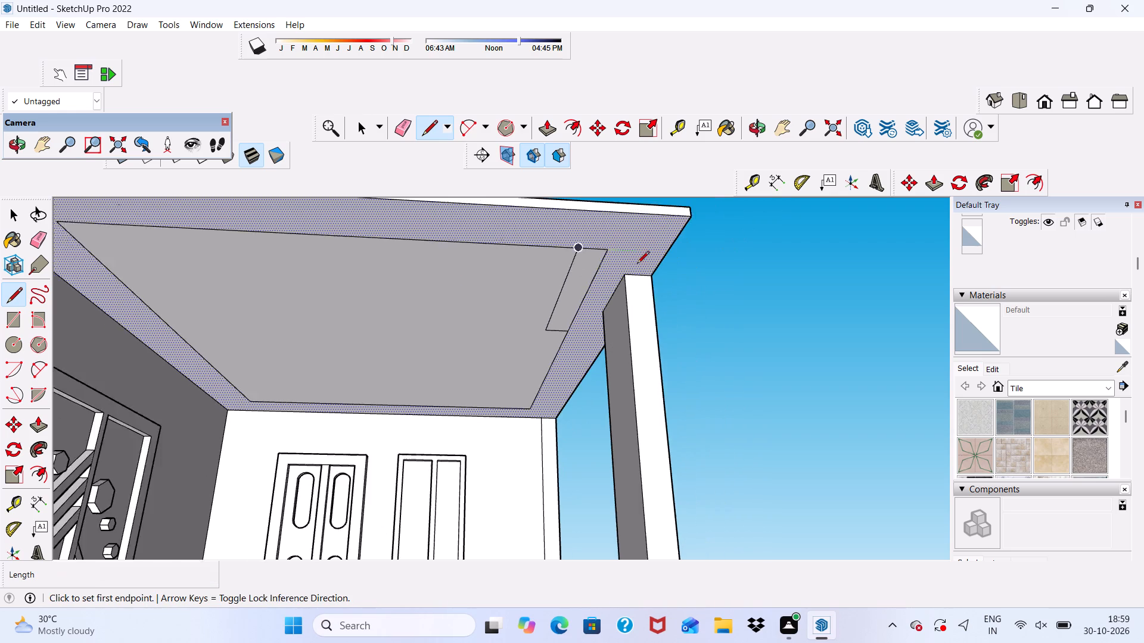
scroll(637, 264, "down", 2)
middle_click_drag(601, 327, 604, 271)
key("space")
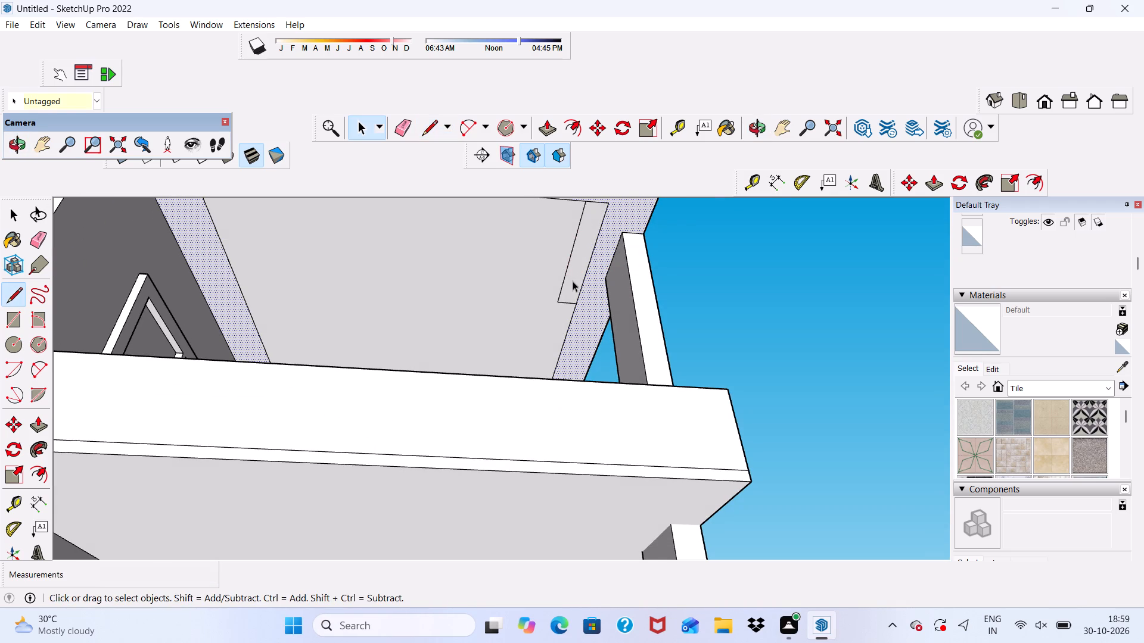
Erase the two leftover notch edges so the inner ceiling outline is a plain four-sided panel.
scroll(517, 283, "down", 4)
left_click(403, 130)
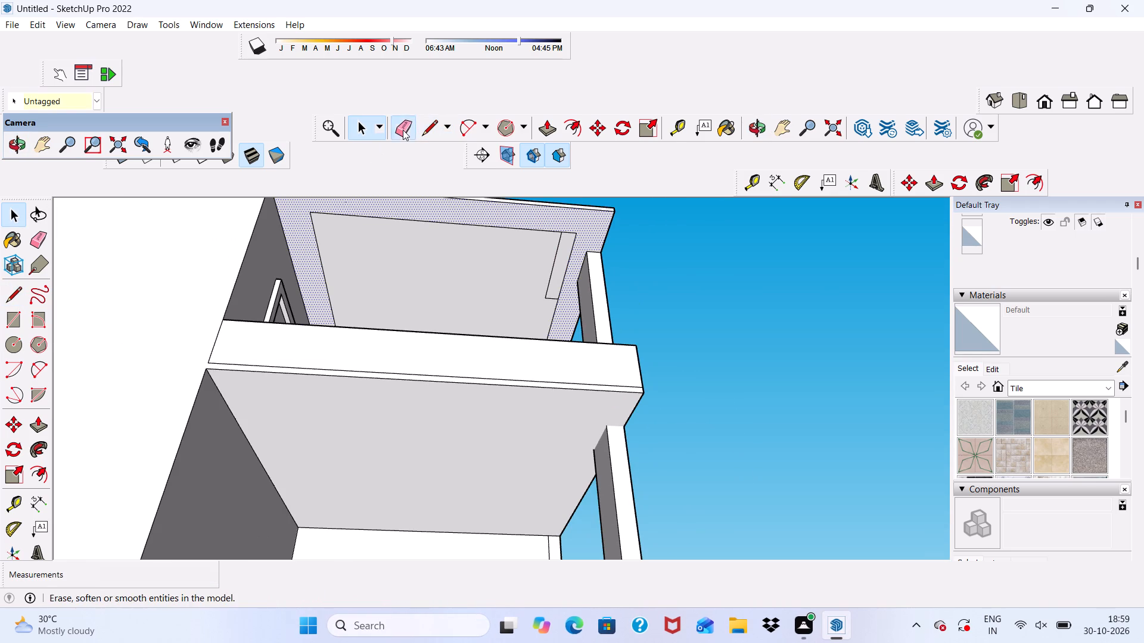
scroll(558, 264, "up", 3)
left_click(555, 245)
left_click(548, 310)
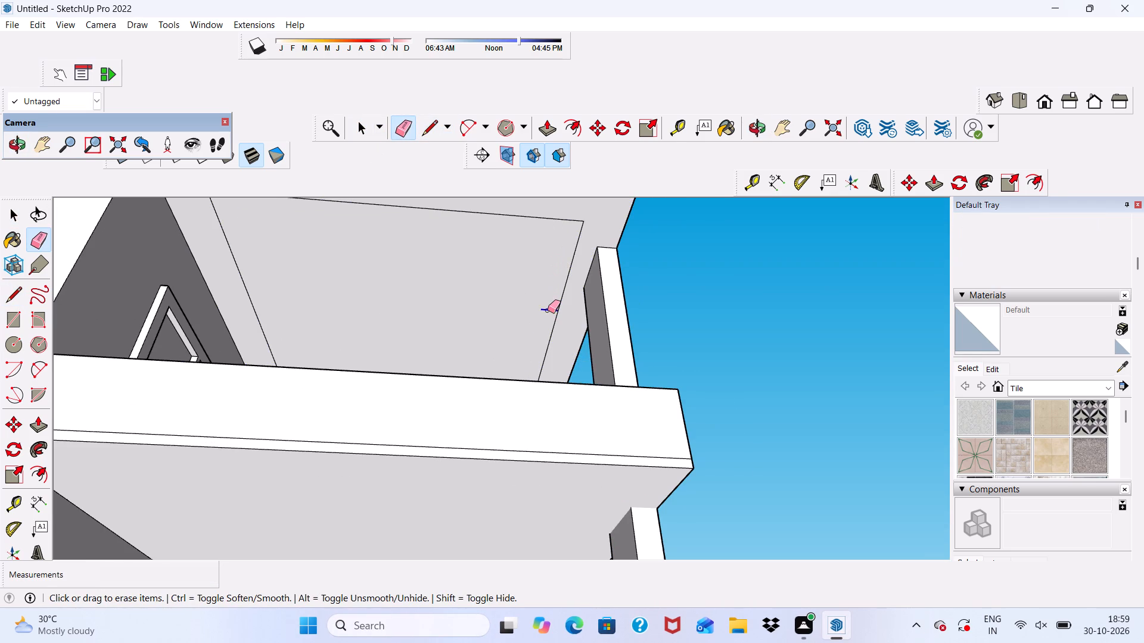
scroll(545, 277, "down", 3)
key("space")
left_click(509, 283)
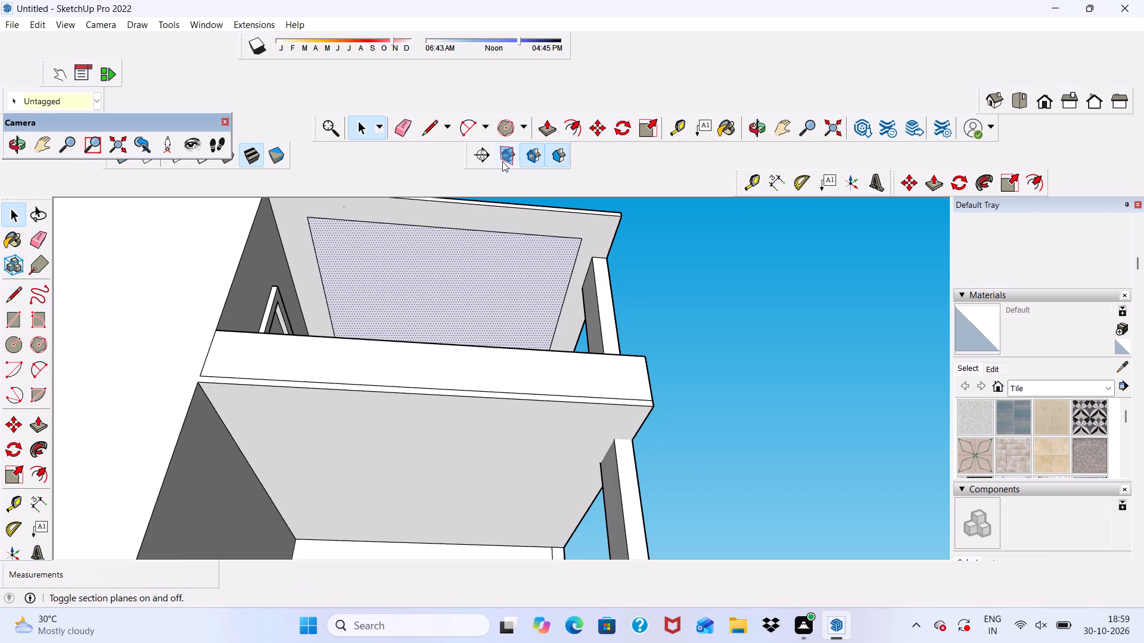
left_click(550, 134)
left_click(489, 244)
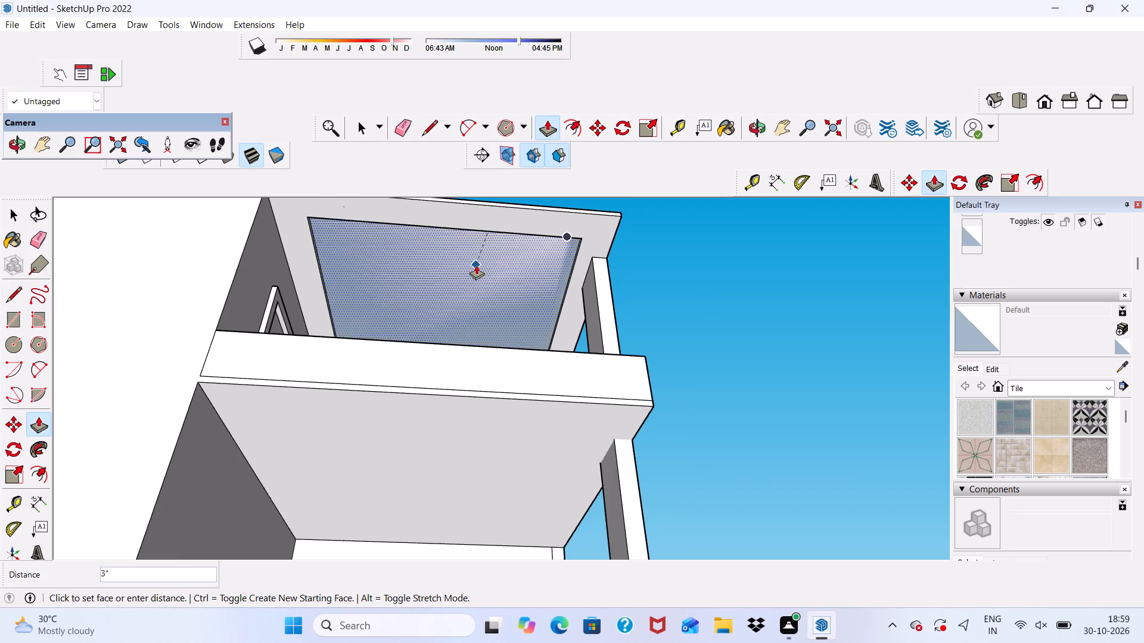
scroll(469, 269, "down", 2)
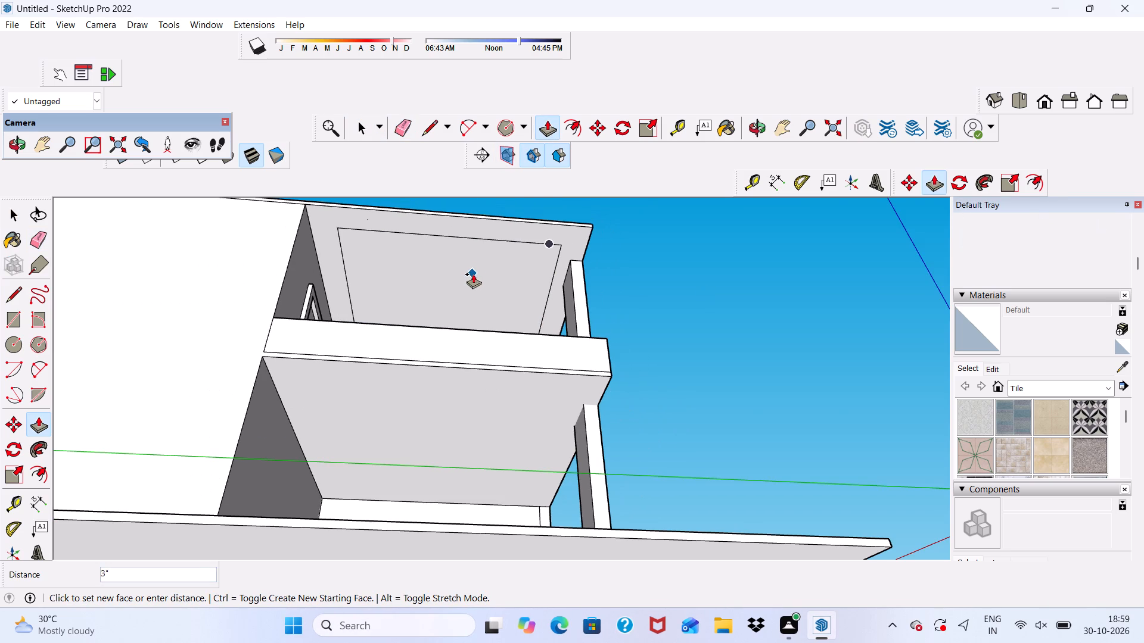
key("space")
Push/Pull the inner ceiling panel over the upper balcony downward 3".
left_click(460, 274)
left_click(549, 129)
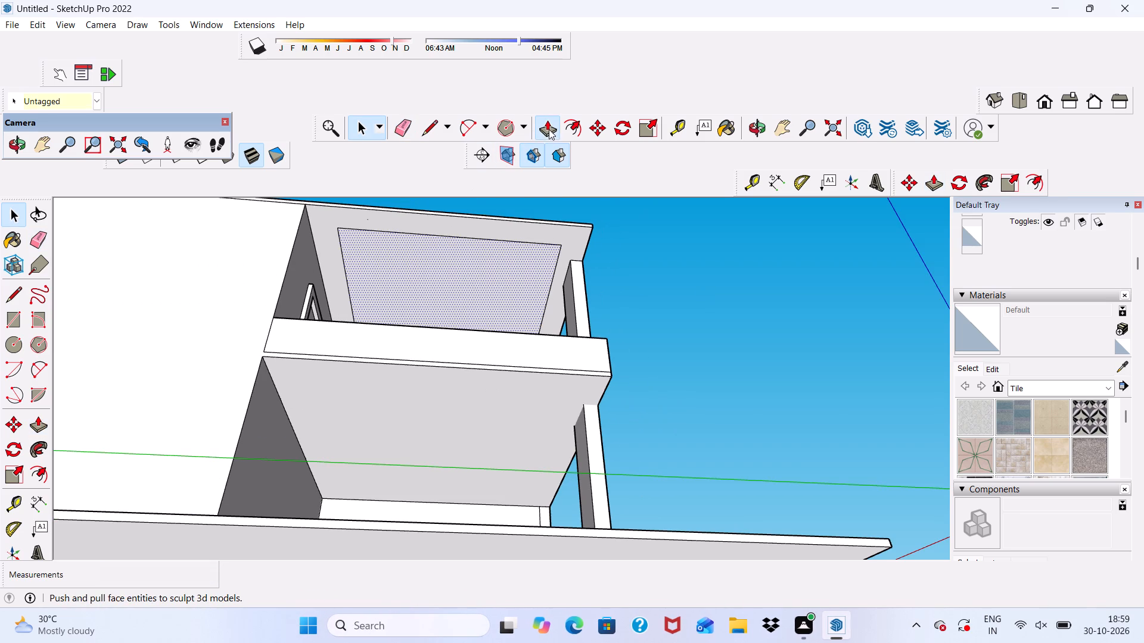
left_click(456, 265)
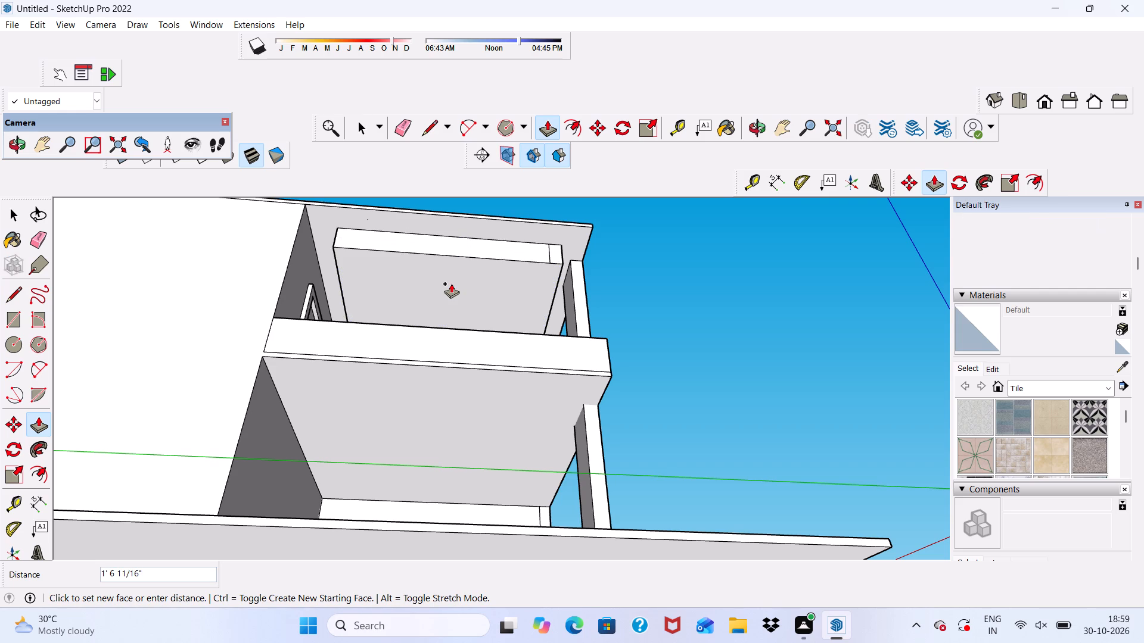
key("3")
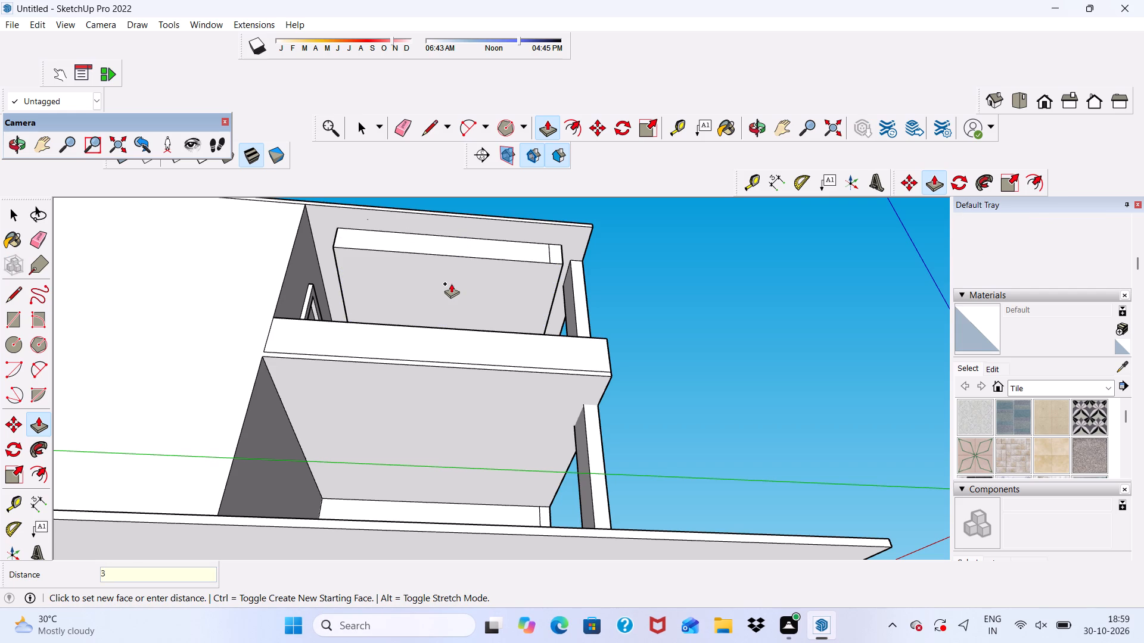
key("shift+quotedbl")
key("Return")
scroll(450, 270, "down", 4)
key("space")
Examine the dropped ceiling panel over the upper balcony from below and from different angles.
scroll(456, 270, "up", 4)
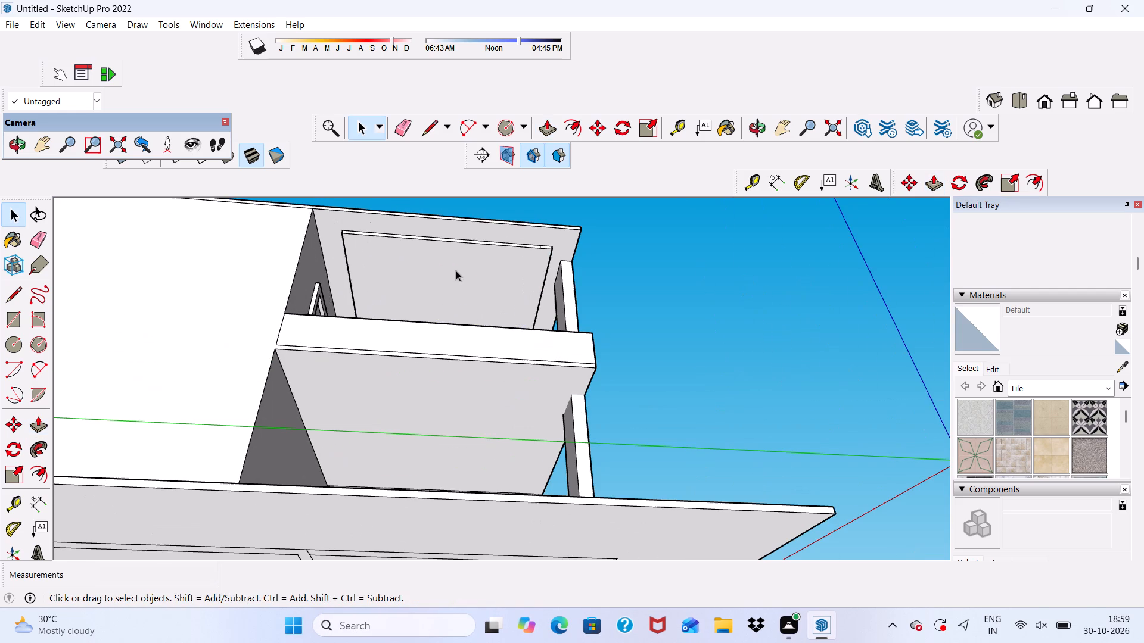
scroll(456, 270, "up", 1)
scroll(523, 289, "up", 4)
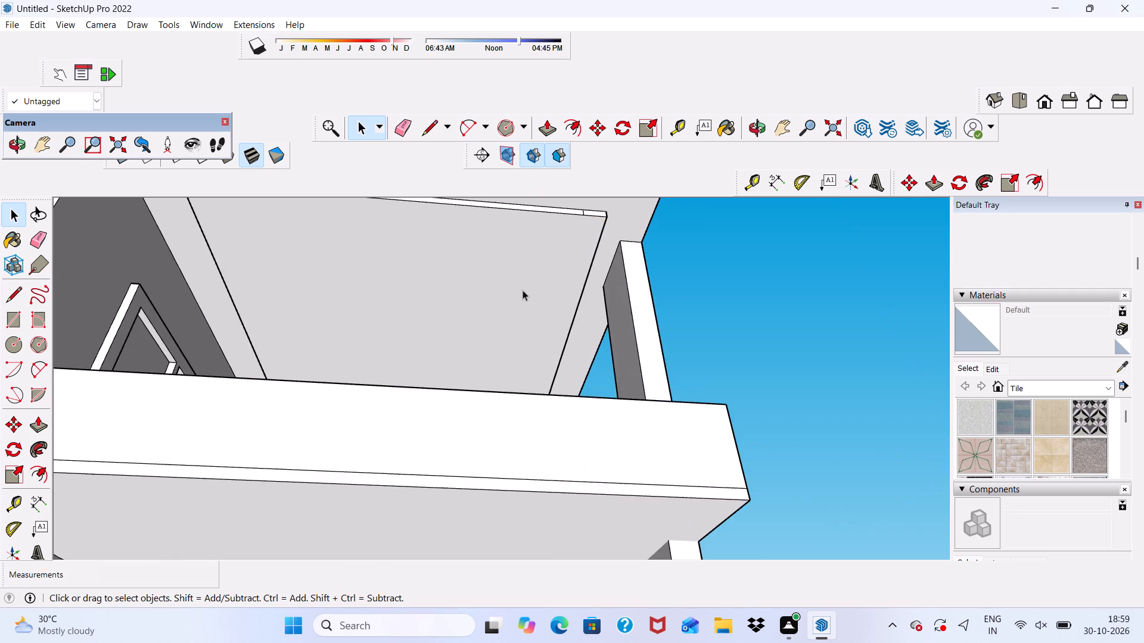
scroll(509, 292, "down", 2)
middle_click_drag(493, 311, 449, 289)
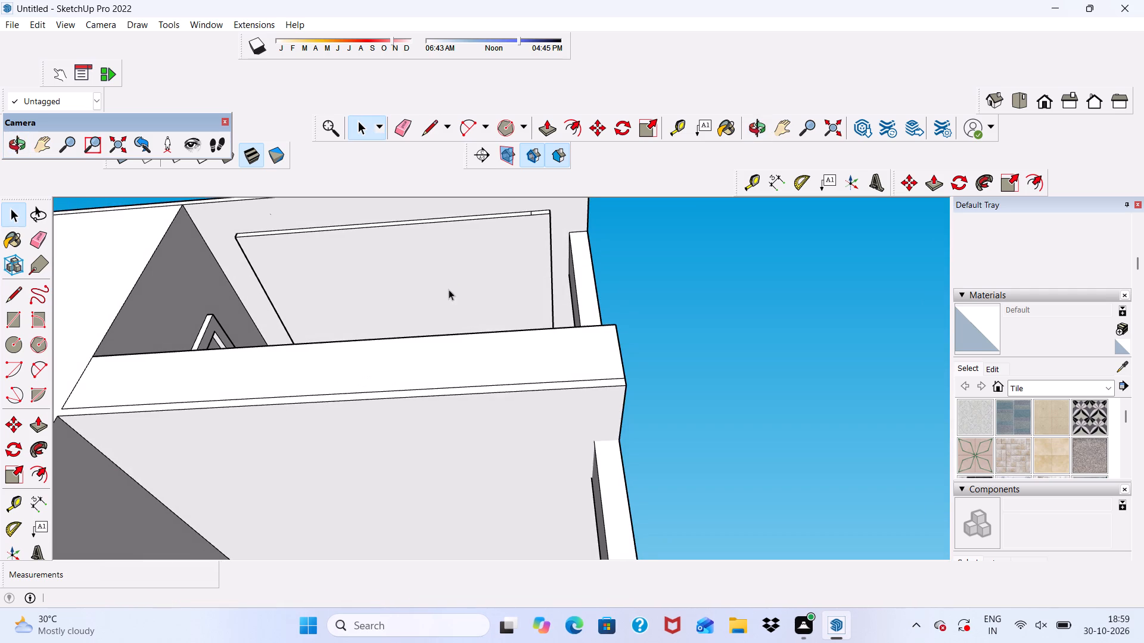
scroll(271, 210, "up", 4)
scroll(304, 236, "down", 1)
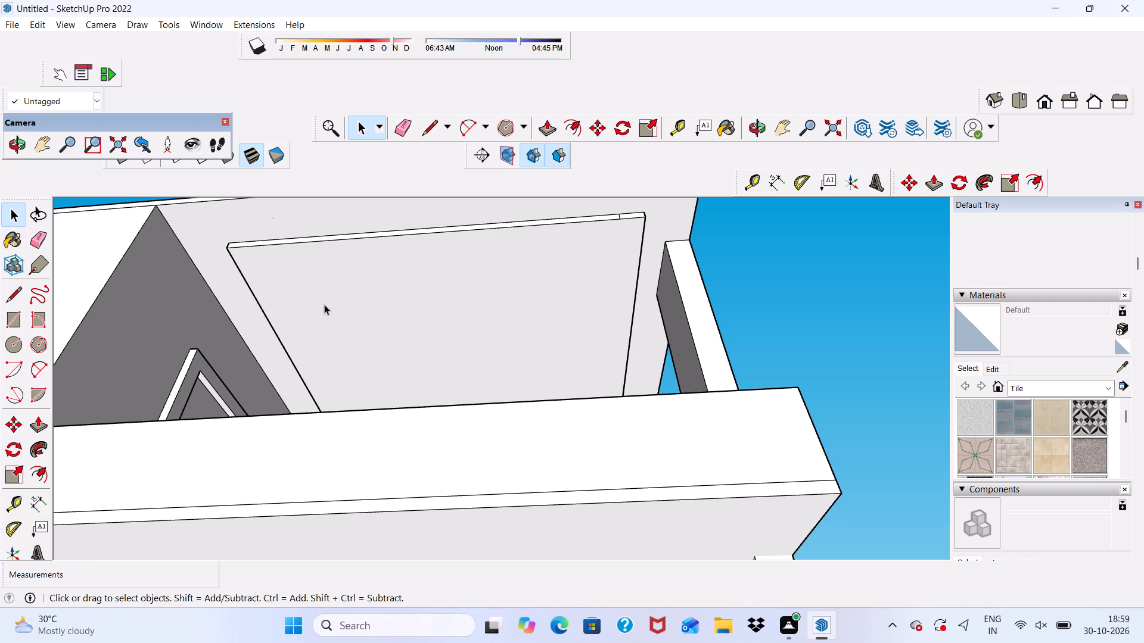
scroll(385, 262, "down", 2)
middle_click_drag(385, 266, 475, 273)
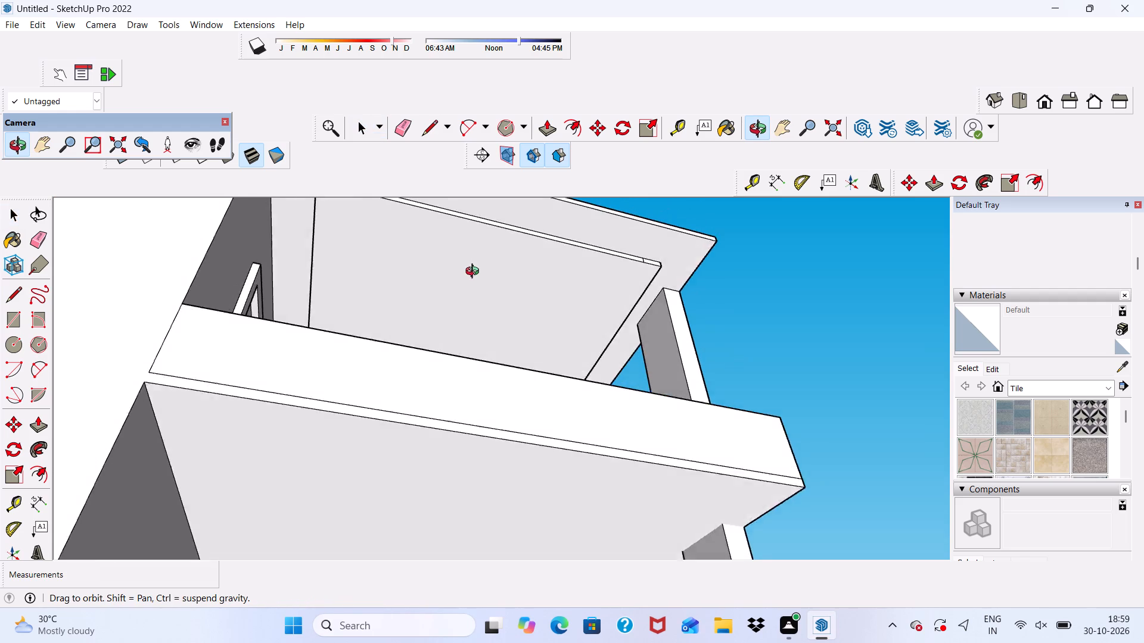
Offset the outline of the dropped ceiling panel's underside inward about 8".
middle_click_drag(475, 273, 427, 331)
left_click(406, 304)
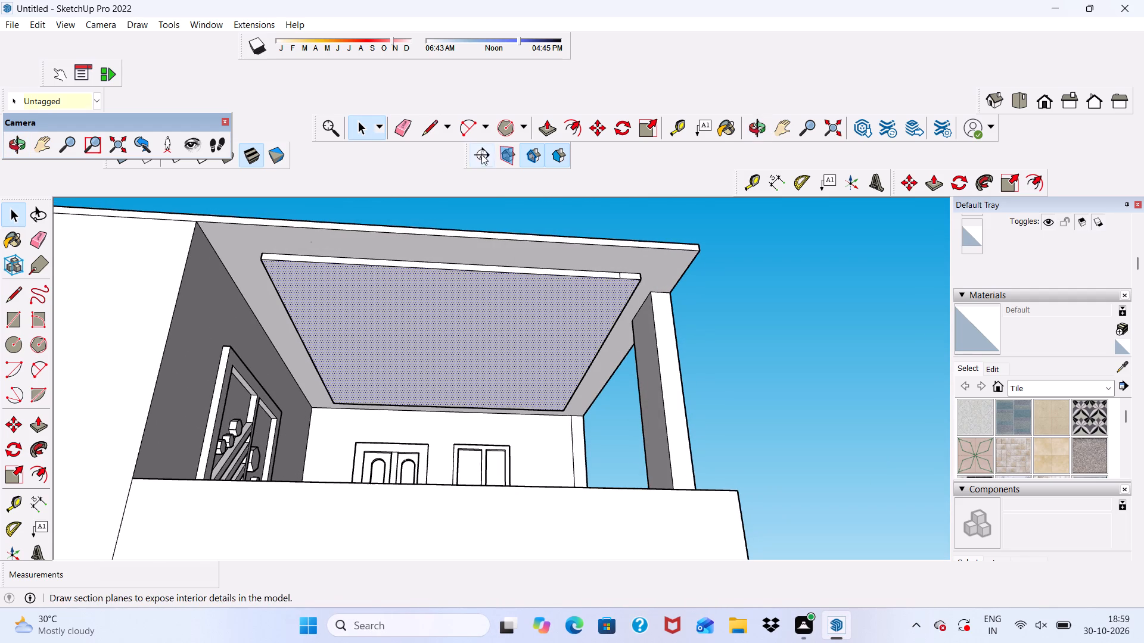
left_click(579, 117)
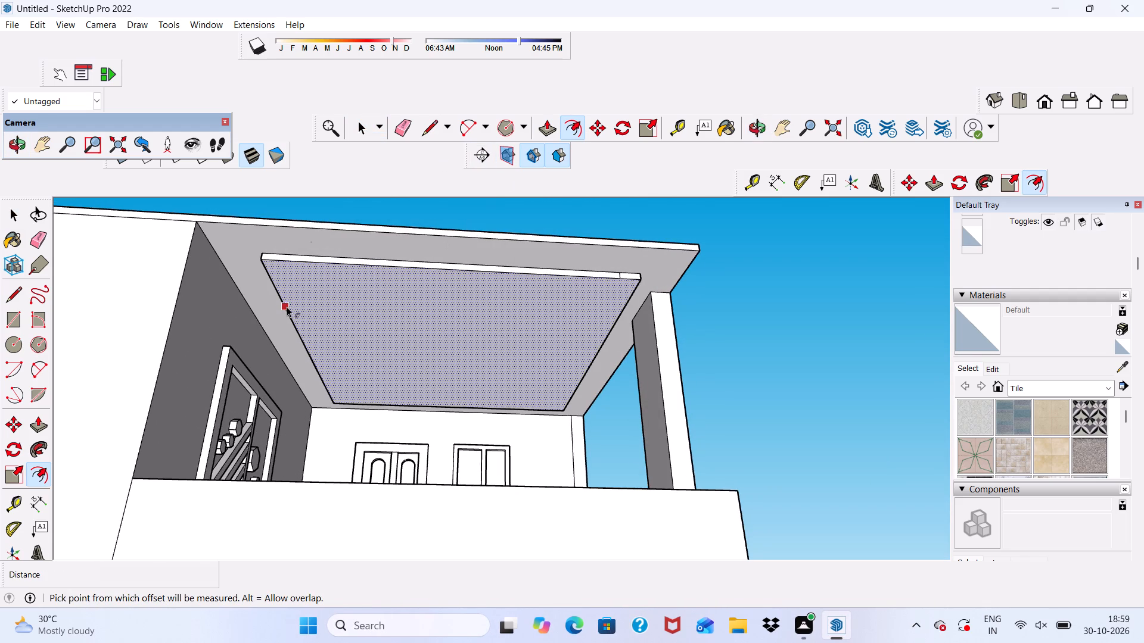
left_click(287, 307)
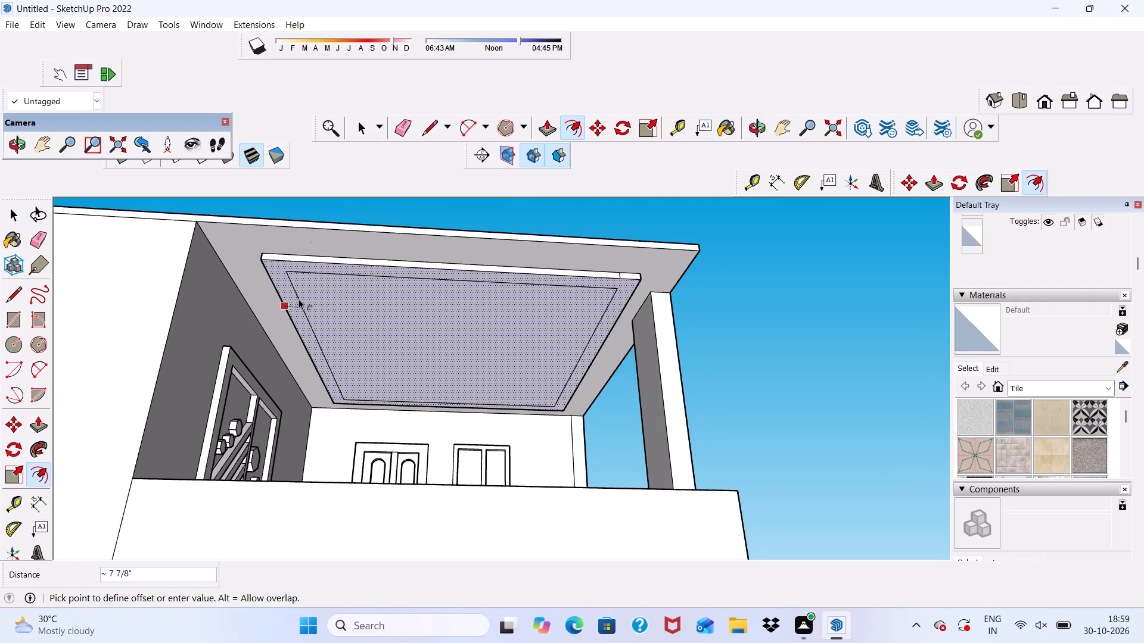
left_click(299, 299)
scroll(366, 289, "down", 2)
middle_click_drag(391, 307, 374, 265)
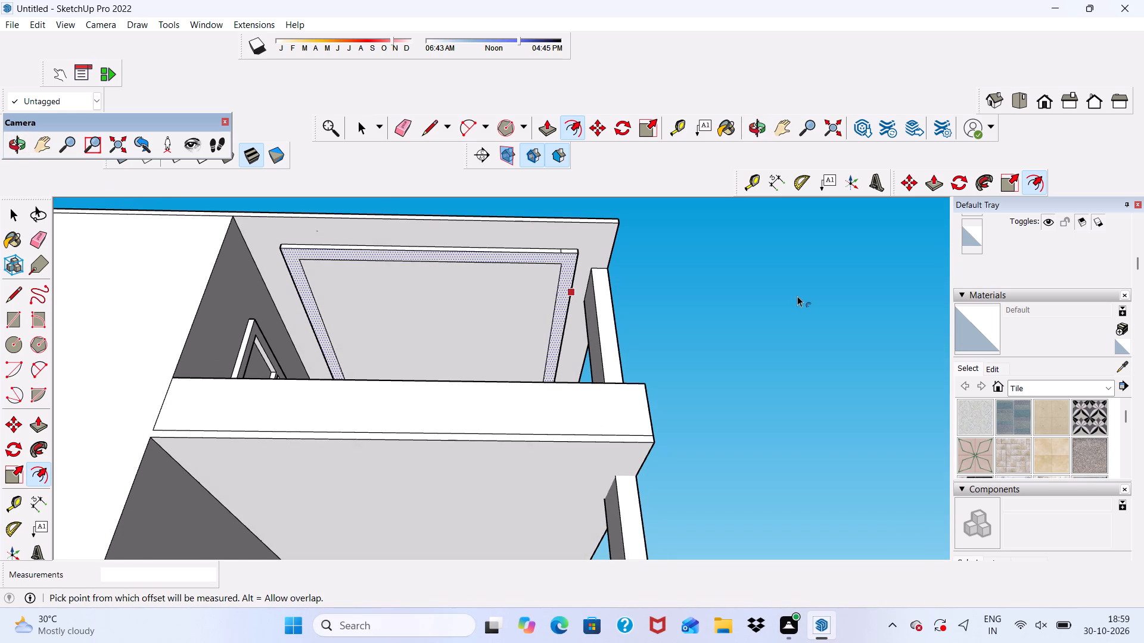
key("space")
left_click(797, 296)
scroll(696, 280, "down", 1)
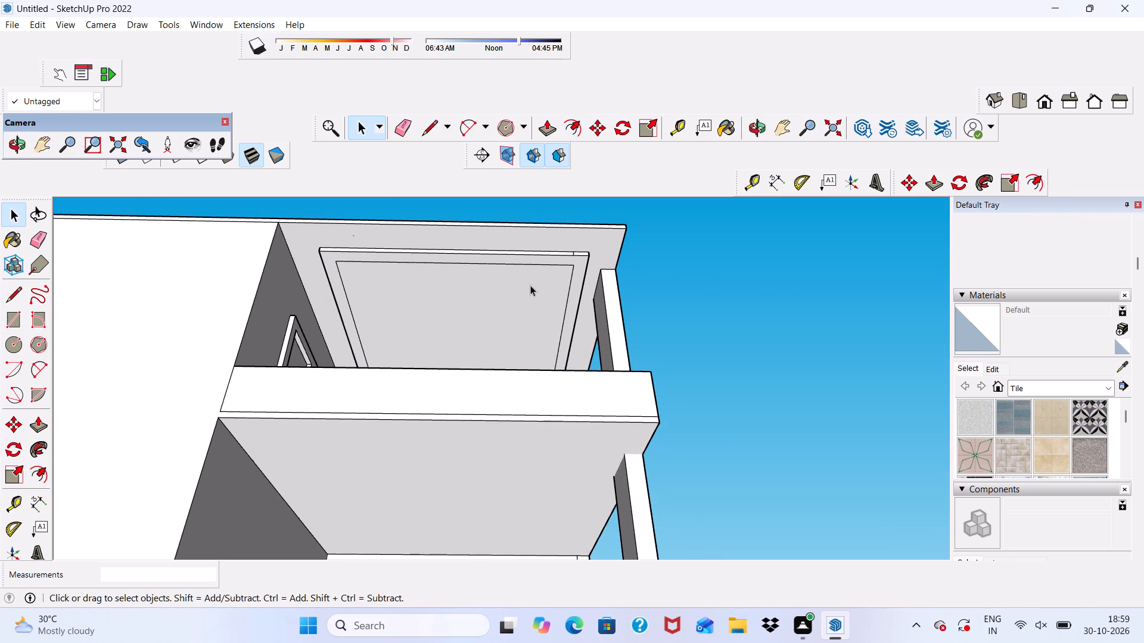
Draw a long narrow rectangle about 10'5" by 1'7" inside the inset outline, near the column-side edge of the panel.
scroll(530, 285, "up", 3)
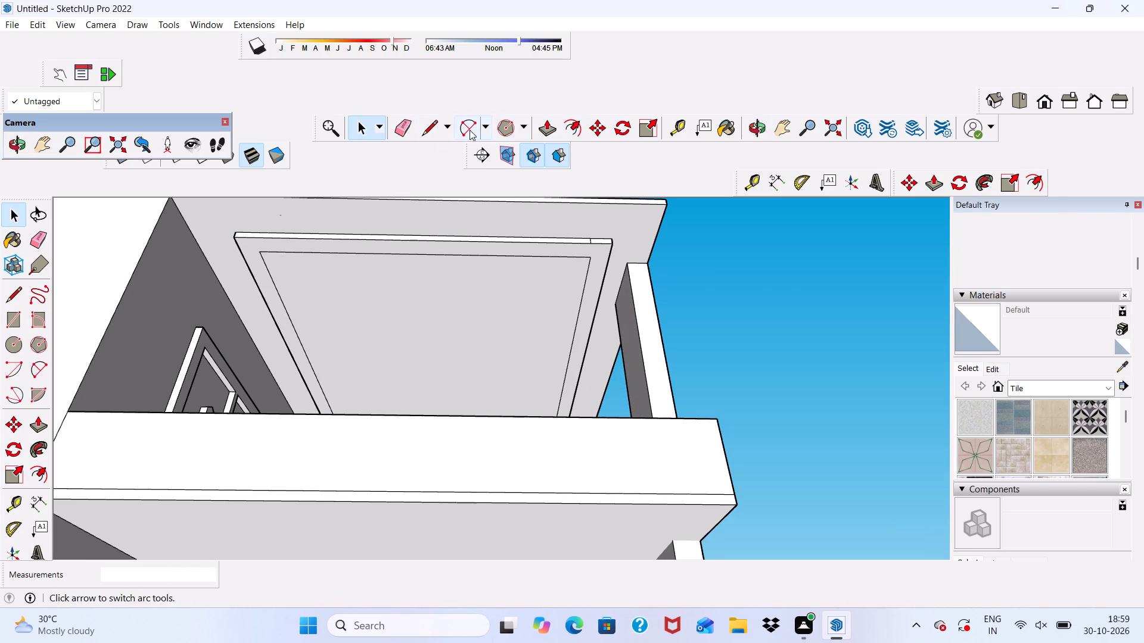
left_click(13, 319)
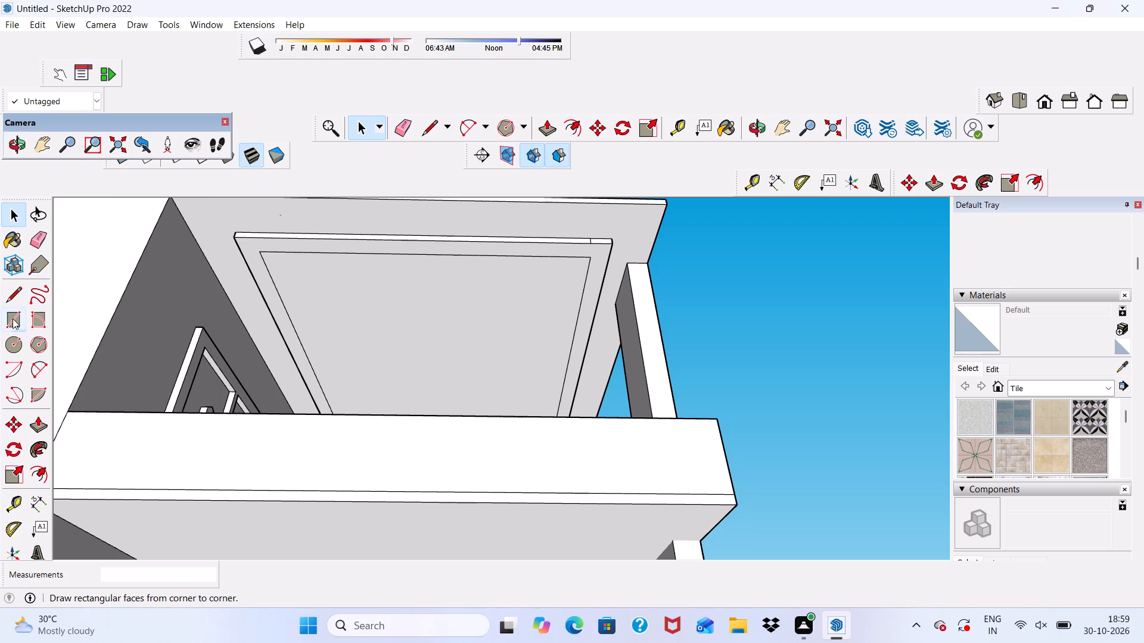
scroll(181, 284, "down", 3)
middle_click_drag(237, 299, 250, 262)
scroll(251, 279, "up", 6)
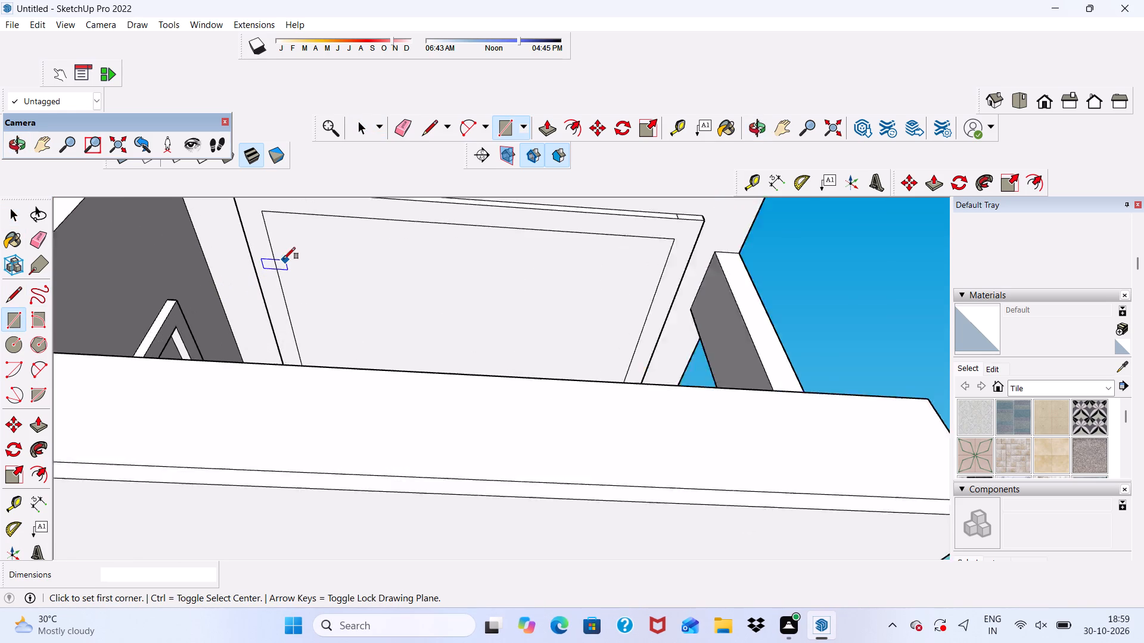
scroll(277, 240, "up", 2)
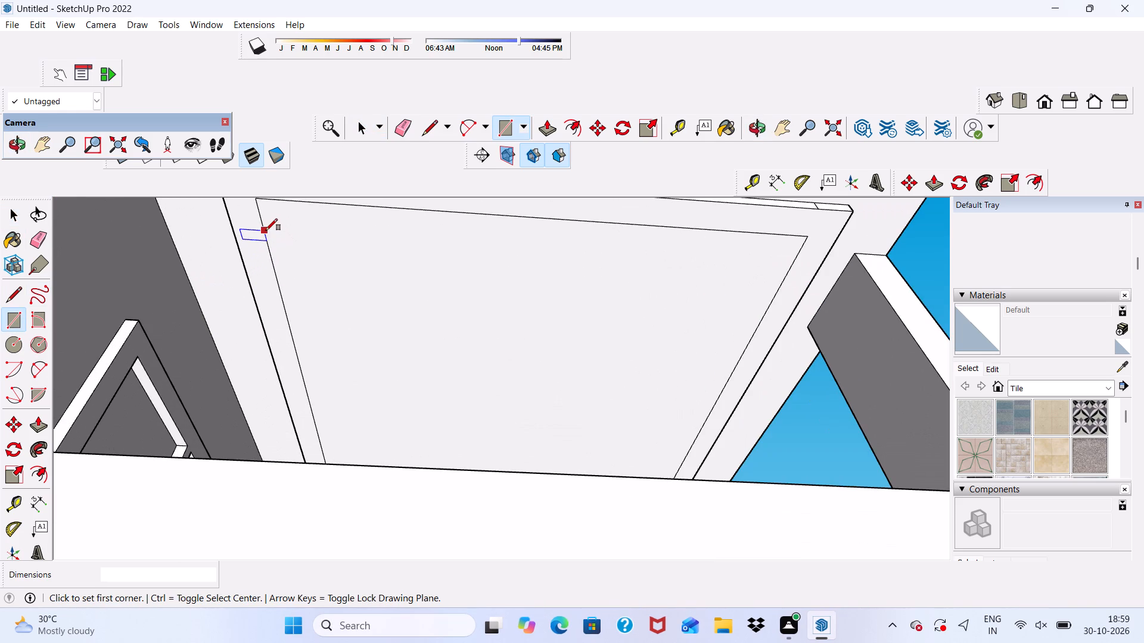
scroll(264, 226, "up", 1)
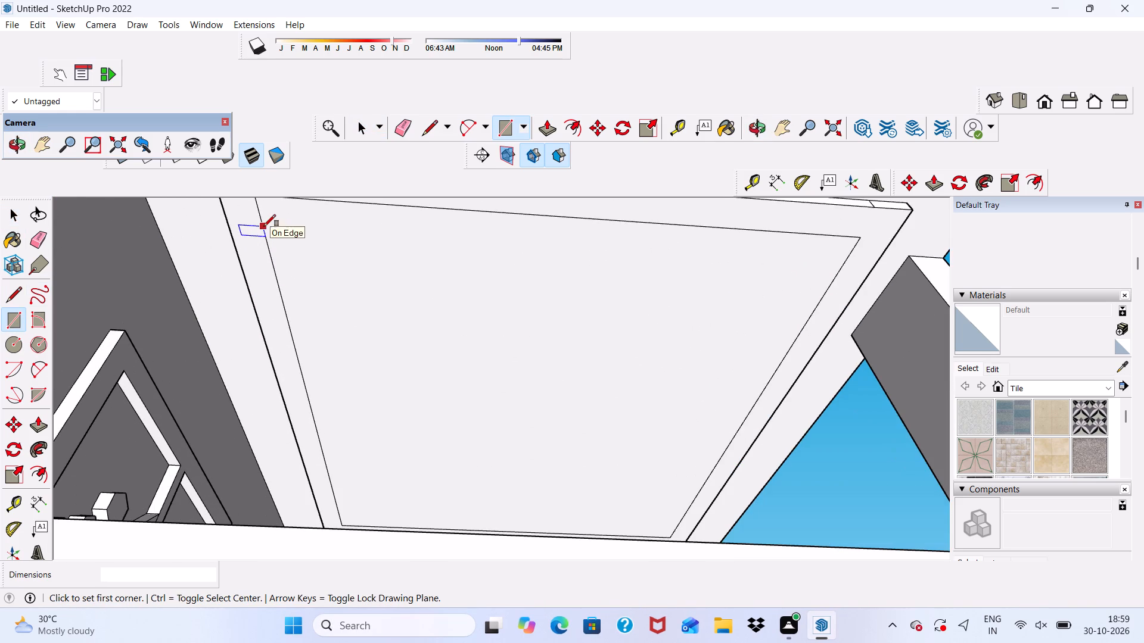
scroll(265, 223, "down", 5)
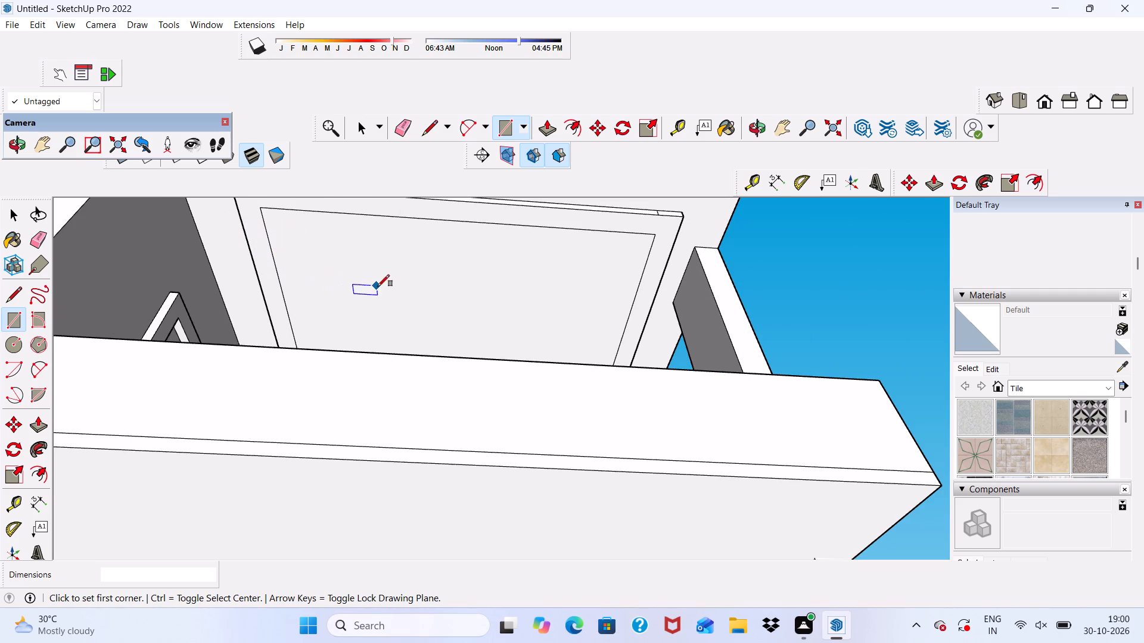
middle_click_drag(378, 286, 380, 275)
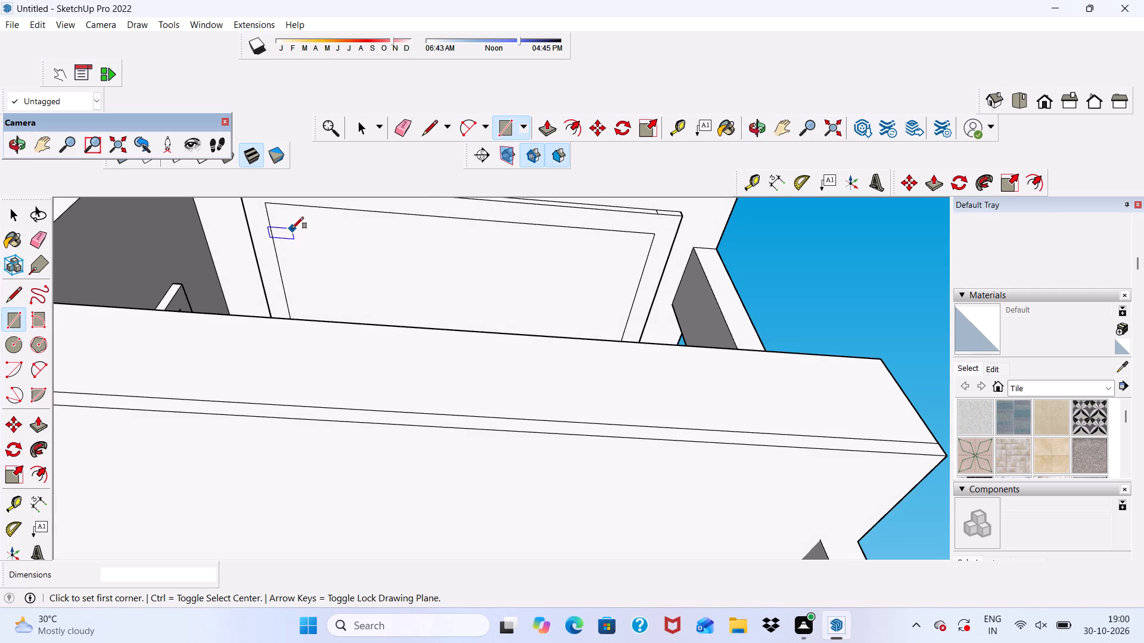
left_click(298, 227)
scroll(397, 272, "up", 2)
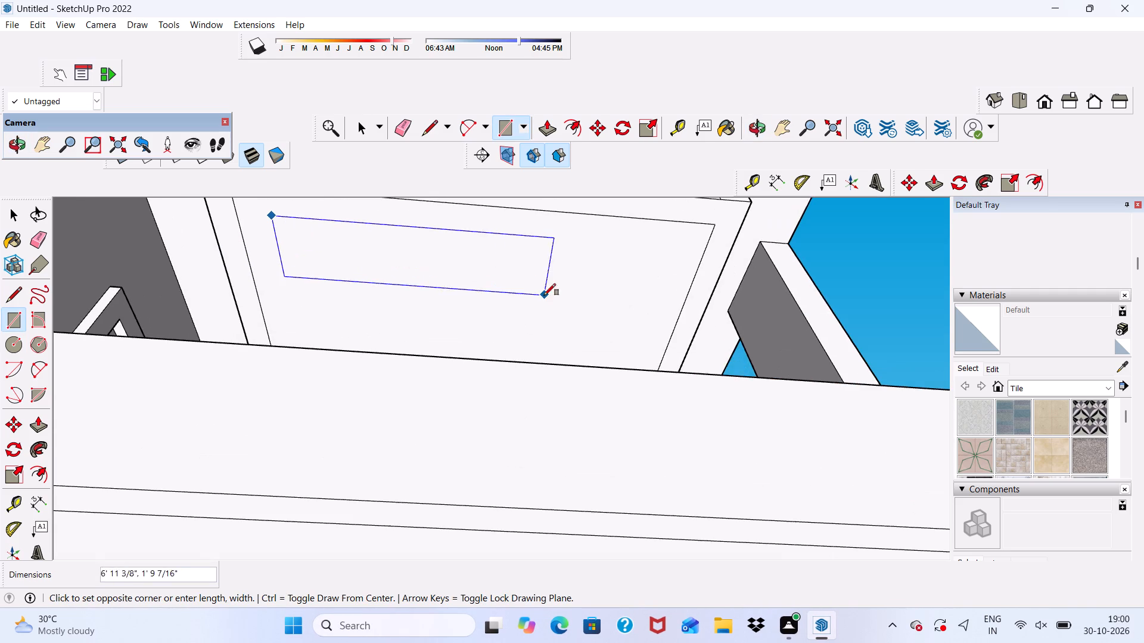
scroll(599, 305, "down", 8)
middle_click_drag(620, 315, 617, 374)
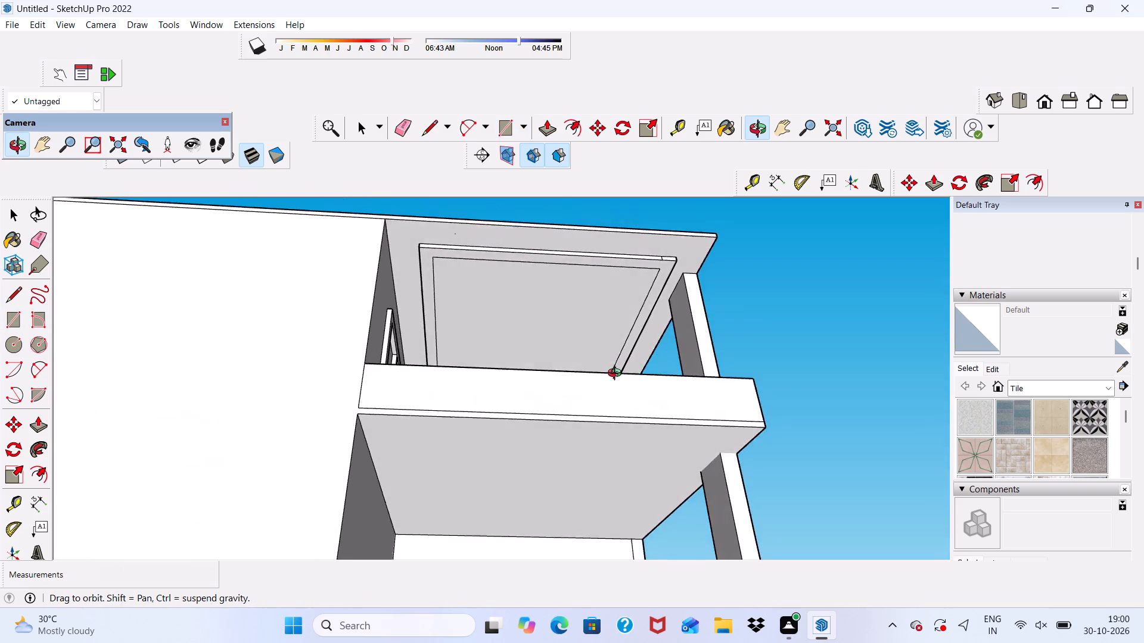
middle_click_drag(617, 374, 585, 426)
scroll(603, 303, "up", 4)
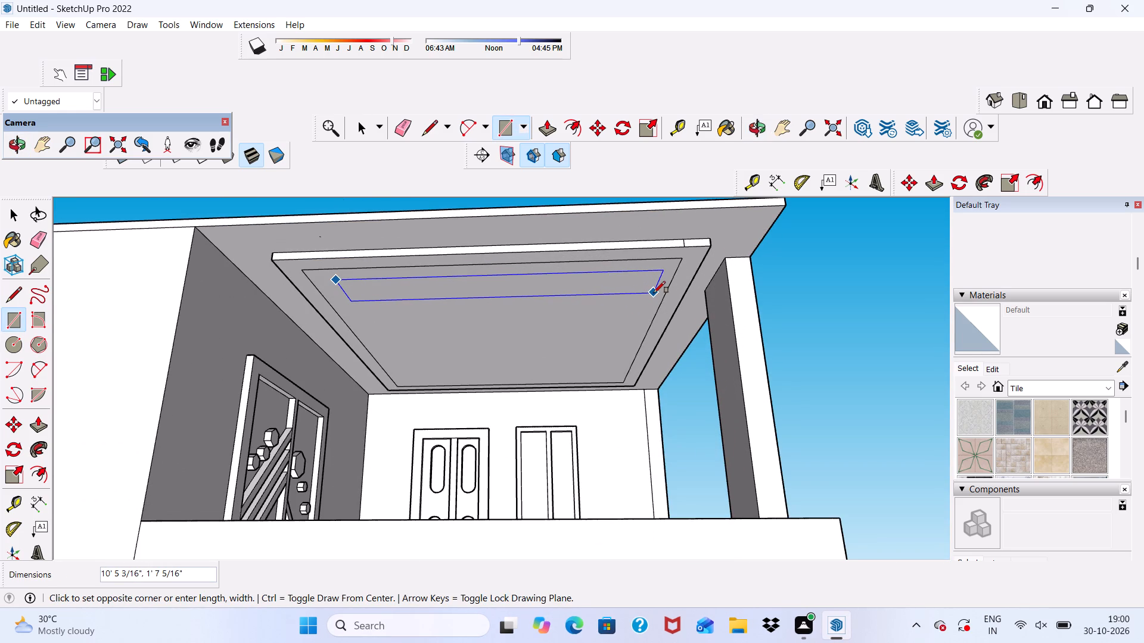
left_click(654, 293)
Copy the rectangular strip 2' 2 3/4" across the panel towards the opposite wall and multiply the copy by 6.
scroll(574, 310, "down", 2)
scroll(489, 321, "up", 4)
scroll(492, 297, "down", 4)
middle_click_drag(492, 297, 89, 249)
key("space")
scroll(305, 360, "up", 3)
left_click(358, 348)
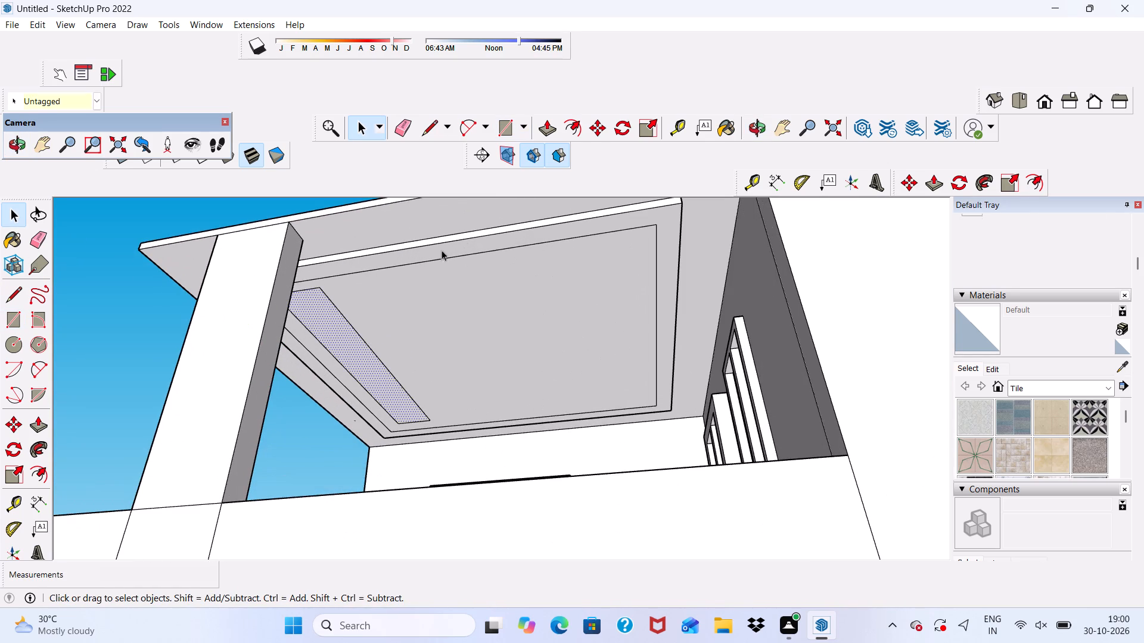
left_click(595, 126)
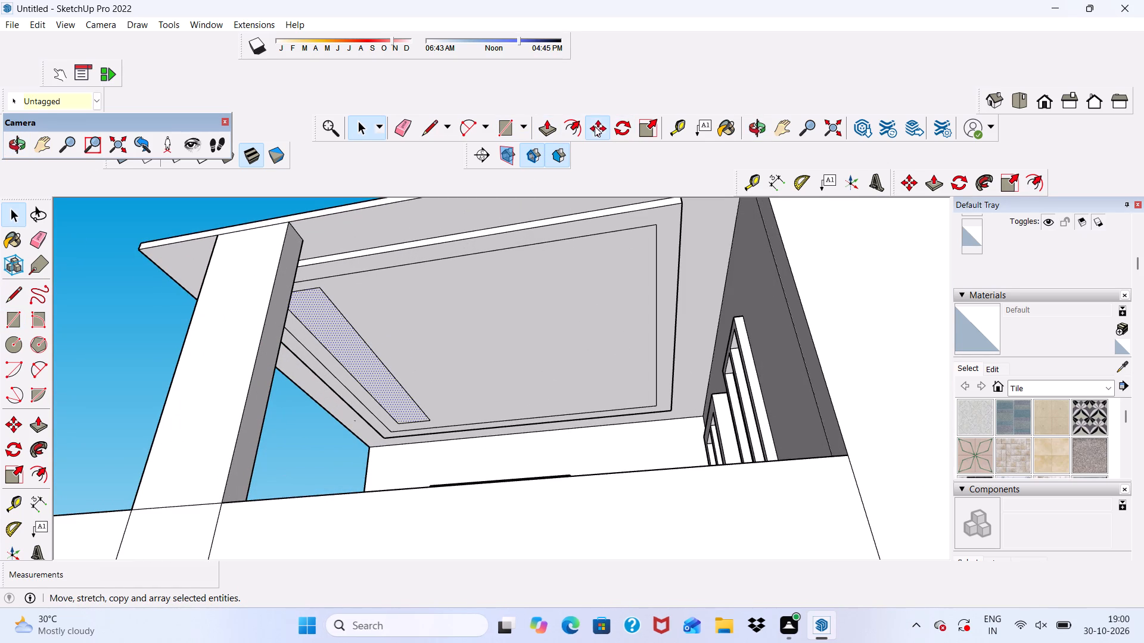
left_click(353, 354)
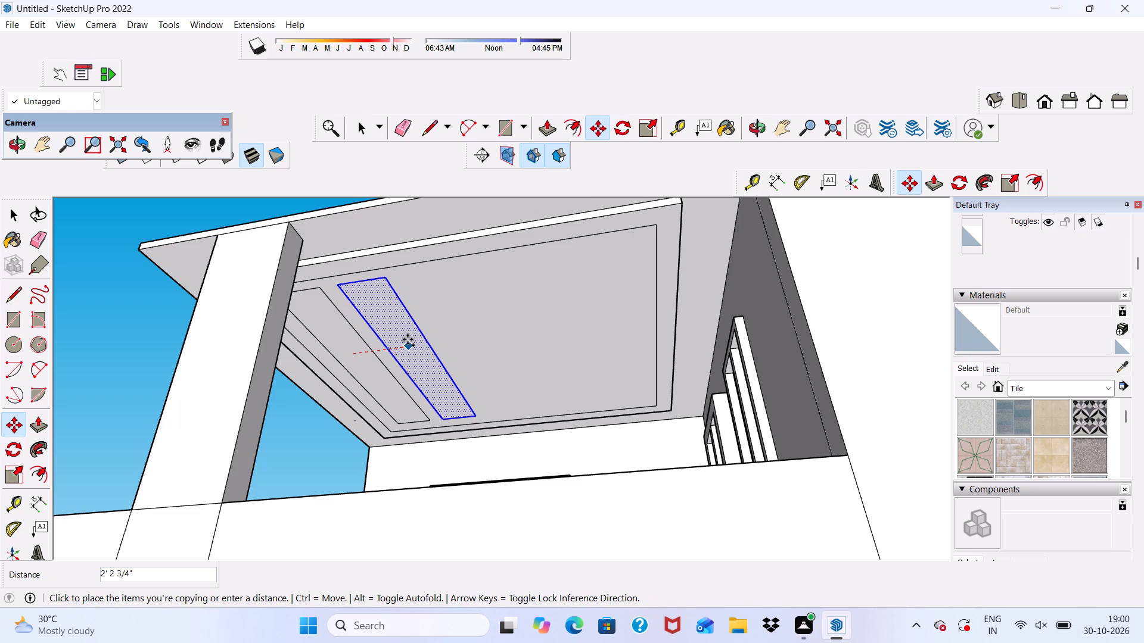
left_click(408, 339)
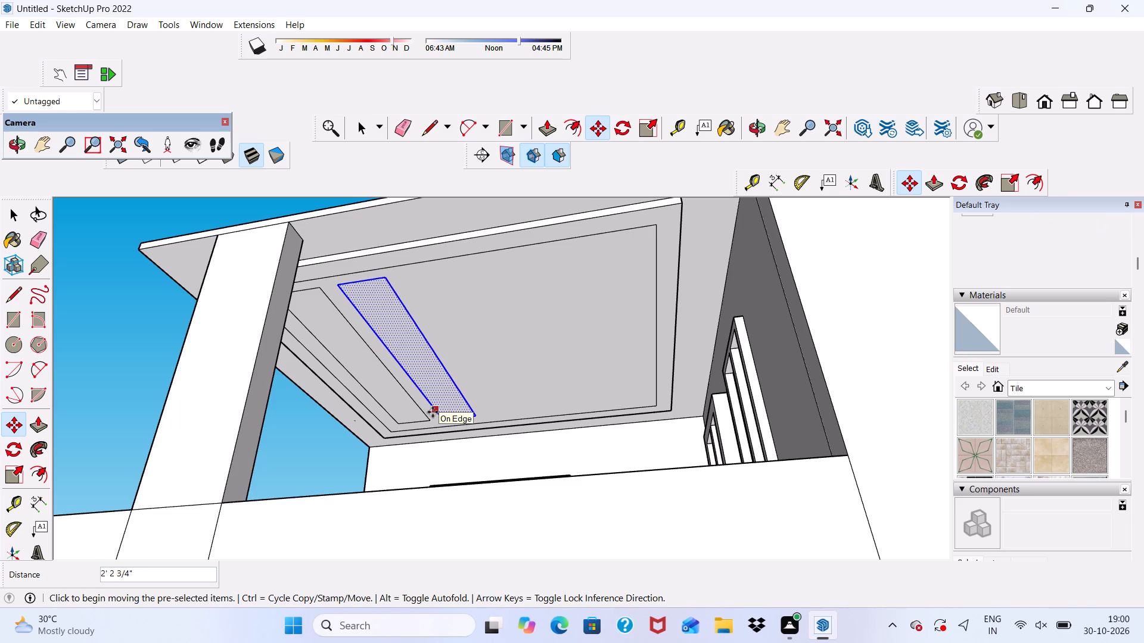
key("shift+asterisk")
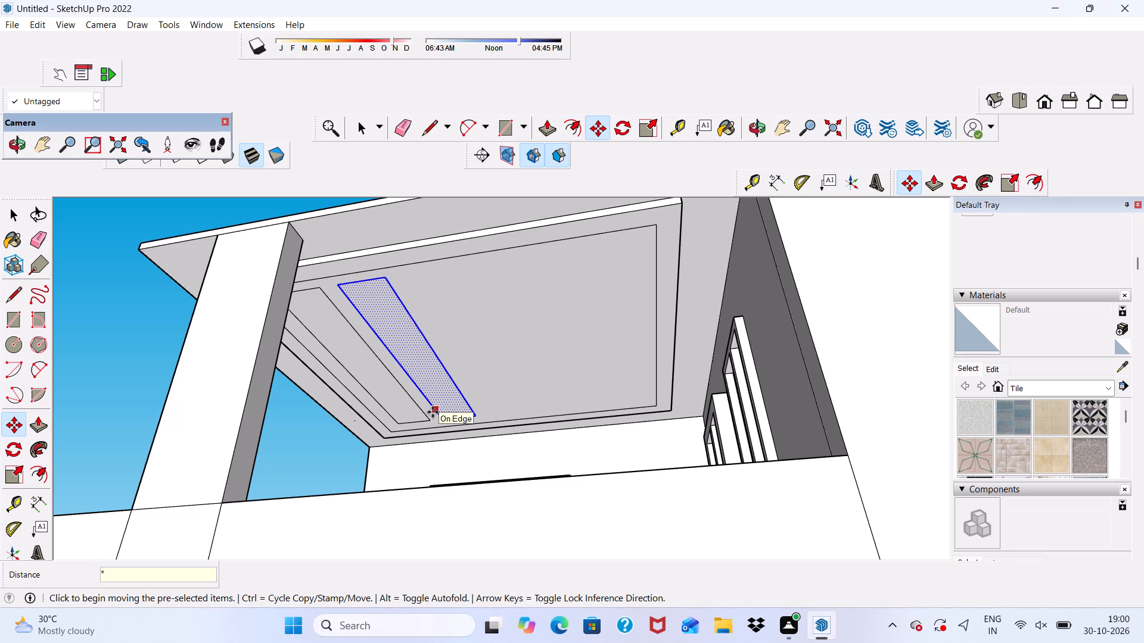
key("6")
key("Return")
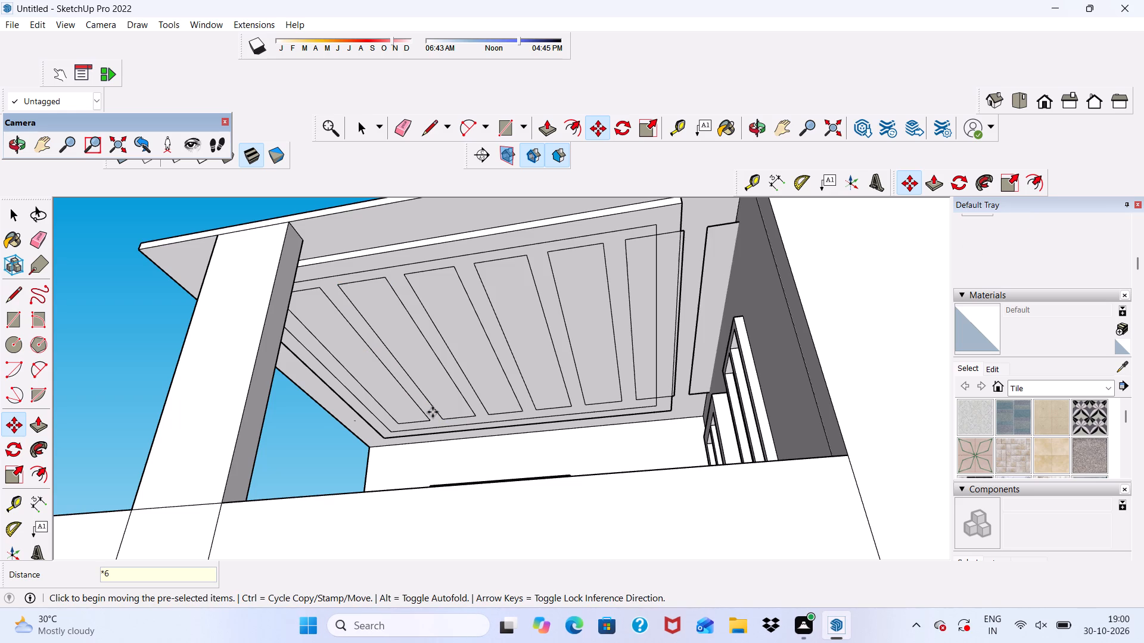
scroll(492, 424, "down", 1)
key("space")
Erase the edges of the last strip copy, which lies outside the dropped panel beside the dark wall.
scroll(618, 311, "up", 4)
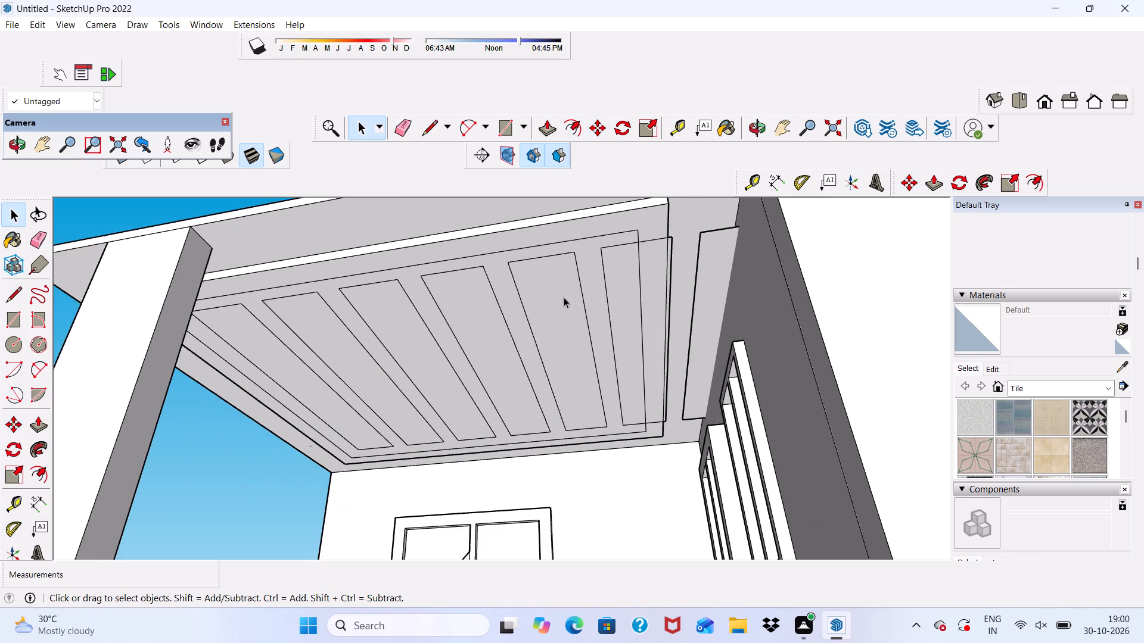
scroll(560, 297, "down", 3)
left_click(403, 125)
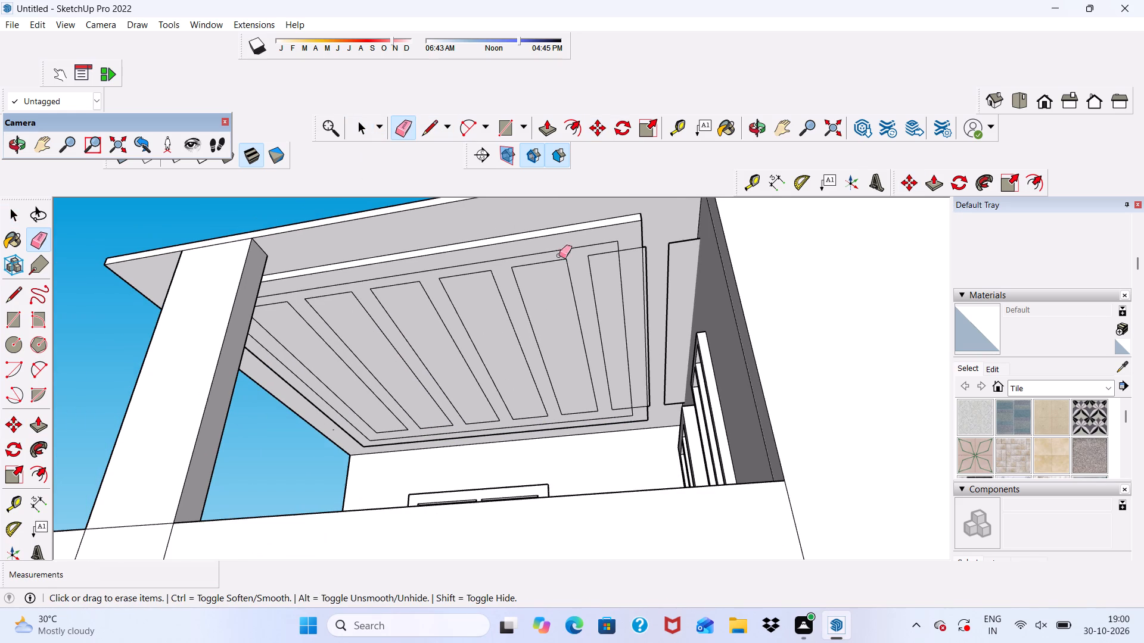
scroll(630, 281, "up", 2)
scroll(677, 223, "up", 1)
left_click(688, 234)
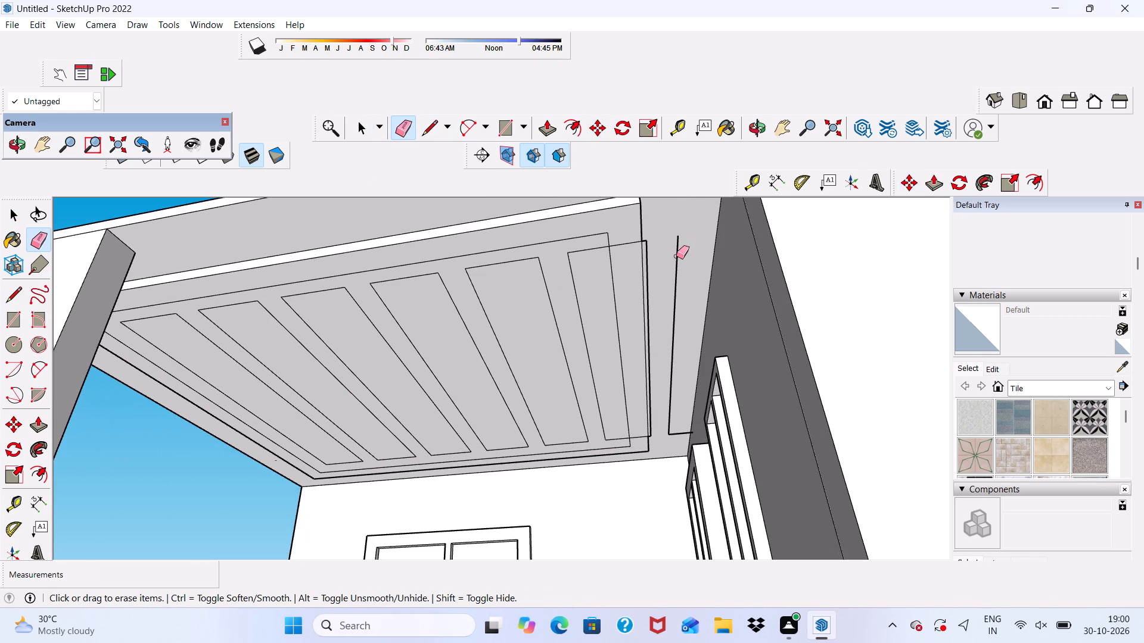
left_click_drag(676, 256, 676, 263)
scroll(667, 434, "up", 3)
left_click_drag(677, 424, 682, 444)
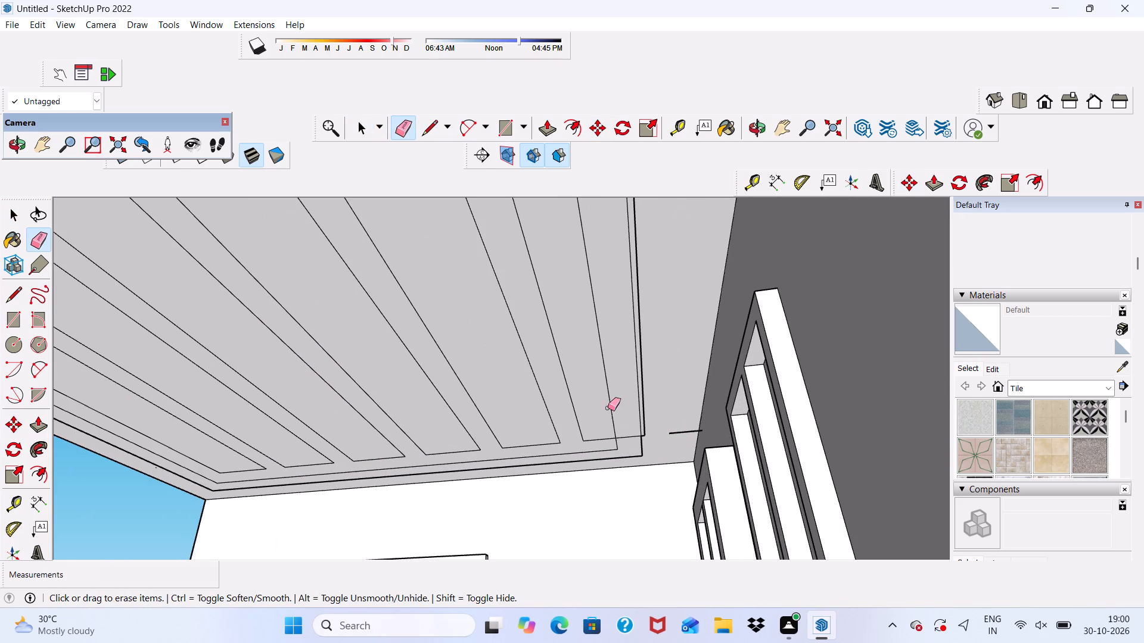
scroll(673, 423, "up", 2)
left_click(691, 434)
Erase the long sides and the house-wall end edge of the strip copy that overlaps the panel's border.
middle_click_drag(632, 387, 569, 337)
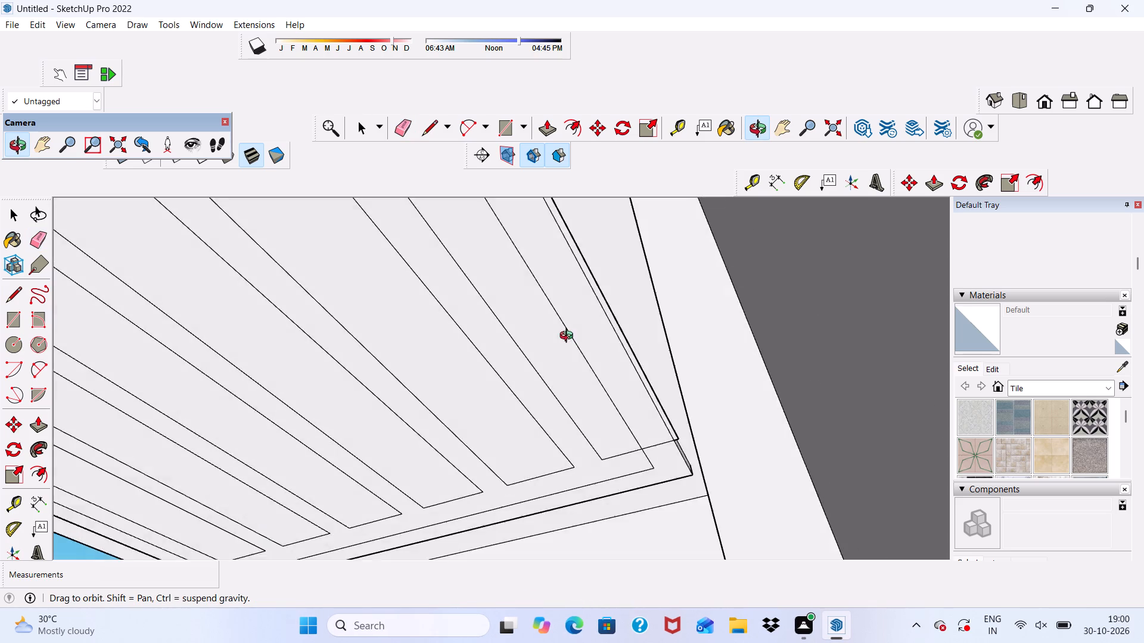
middle_click_drag(569, 337, 624, 361)
scroll(625, 314, "up", 4)
left_click(624, 312)
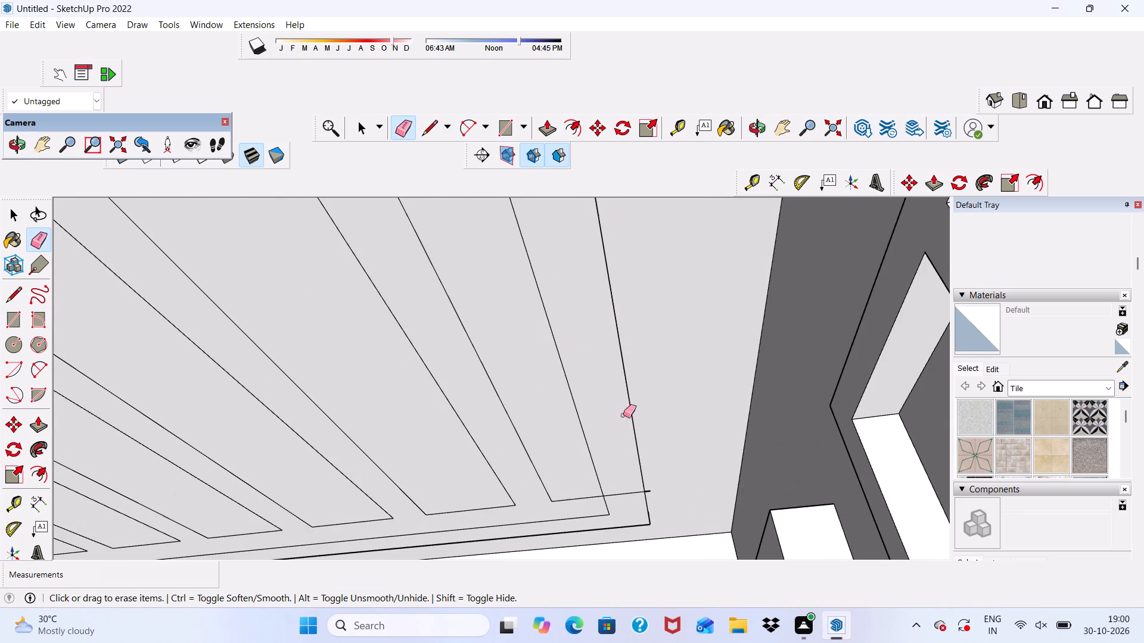
scroll(612, 475, "up", 1)
left_click_drag(616, 492, 620, 500)
scroll(577, 433, "down", 3)
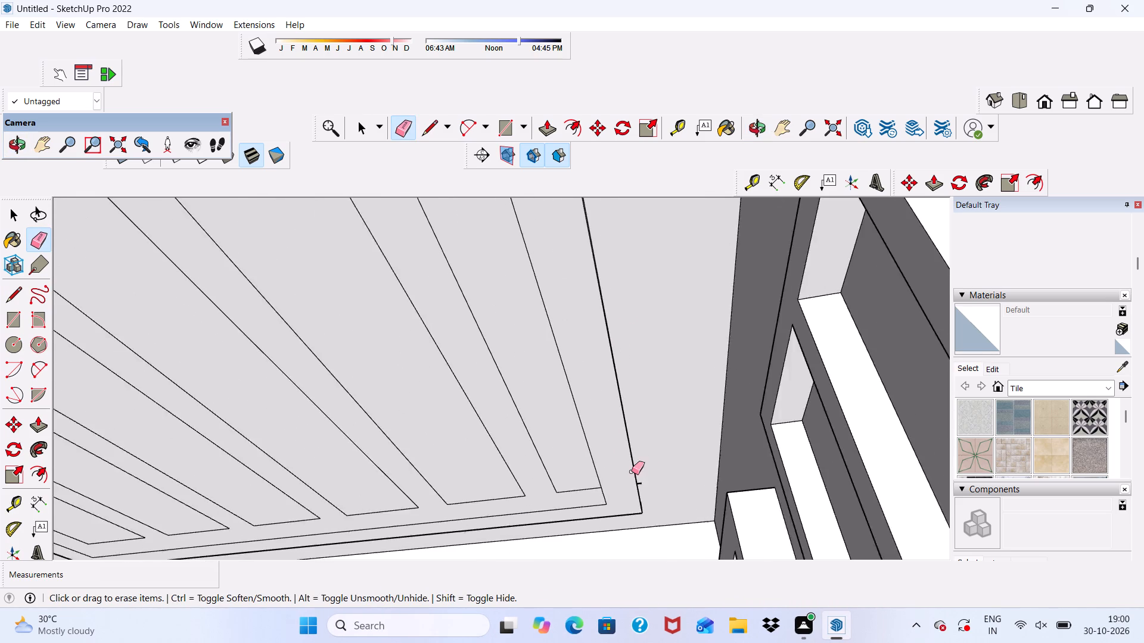
scroll(644, 473, "up", 3)
scroll(646, 477, "down", 1)
scroll(638, 497, "up", 5)
left_click(641, 481)
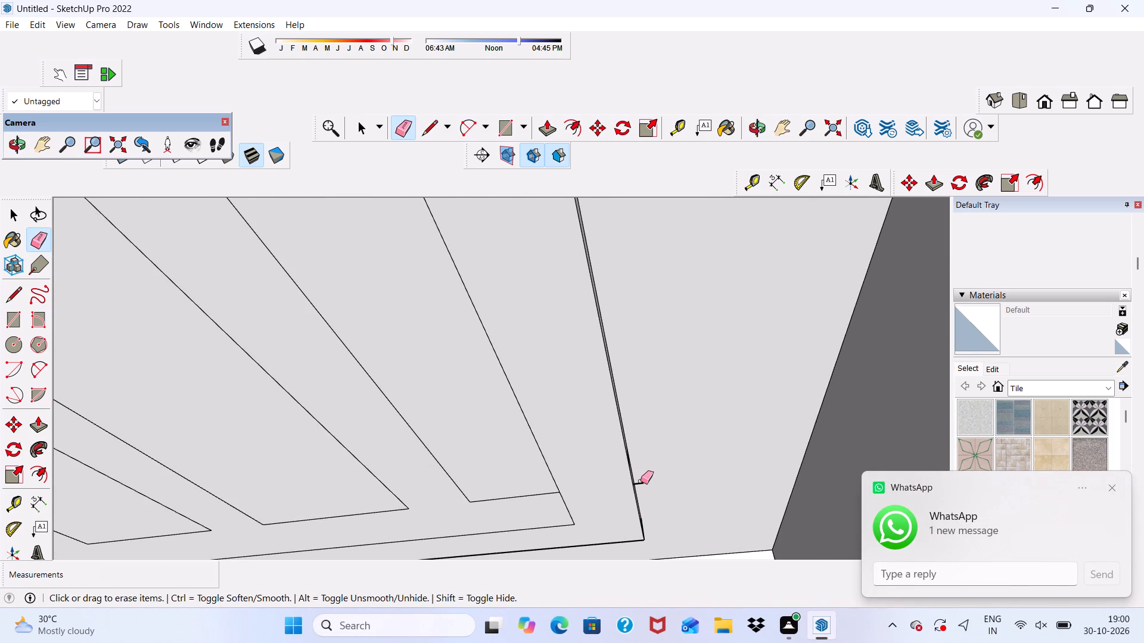
left_click(641, 481)
scroll(629, 425, "down", 5)
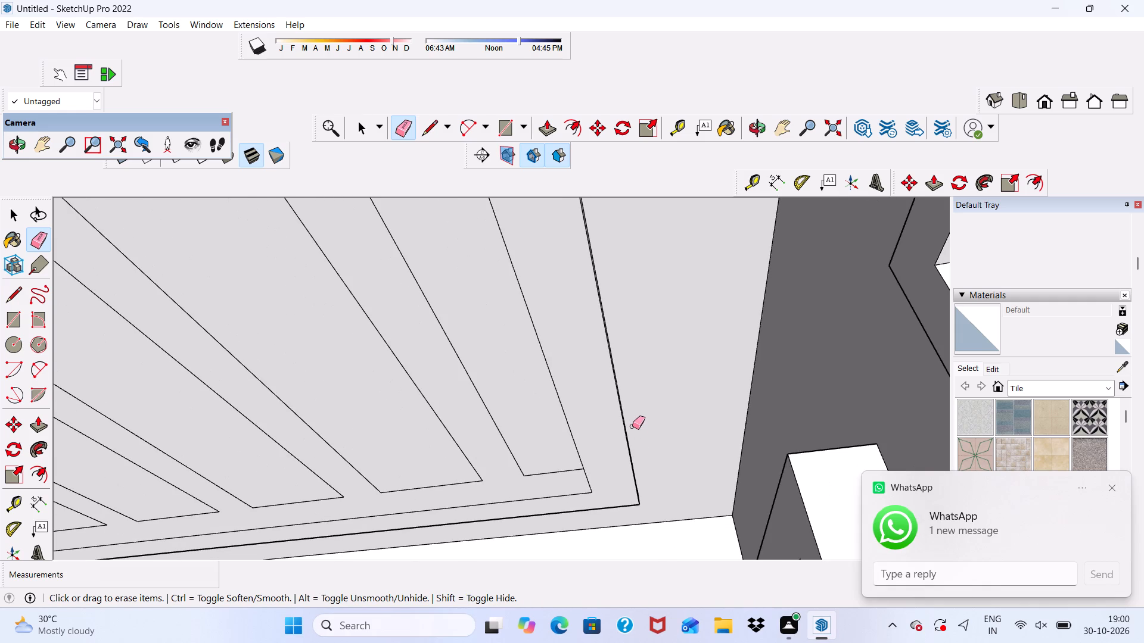
scroll(624, 410, "down", 5)
left_click(513, 351)
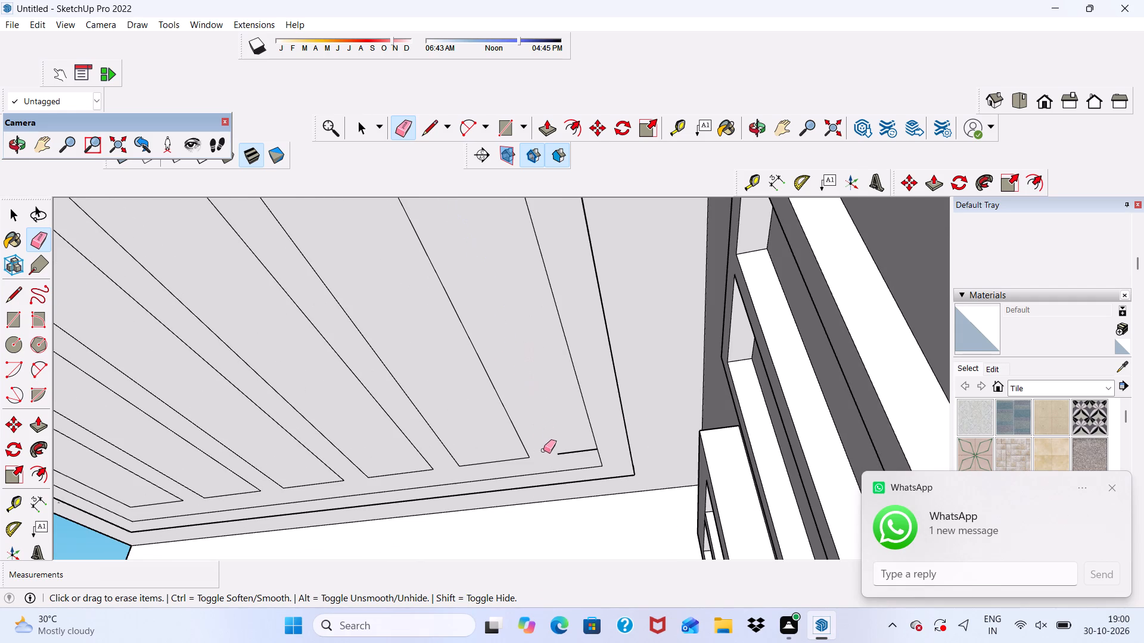
left_click_drag(561, 454, 567, 452)
scroll(559, 422, "down", 11)
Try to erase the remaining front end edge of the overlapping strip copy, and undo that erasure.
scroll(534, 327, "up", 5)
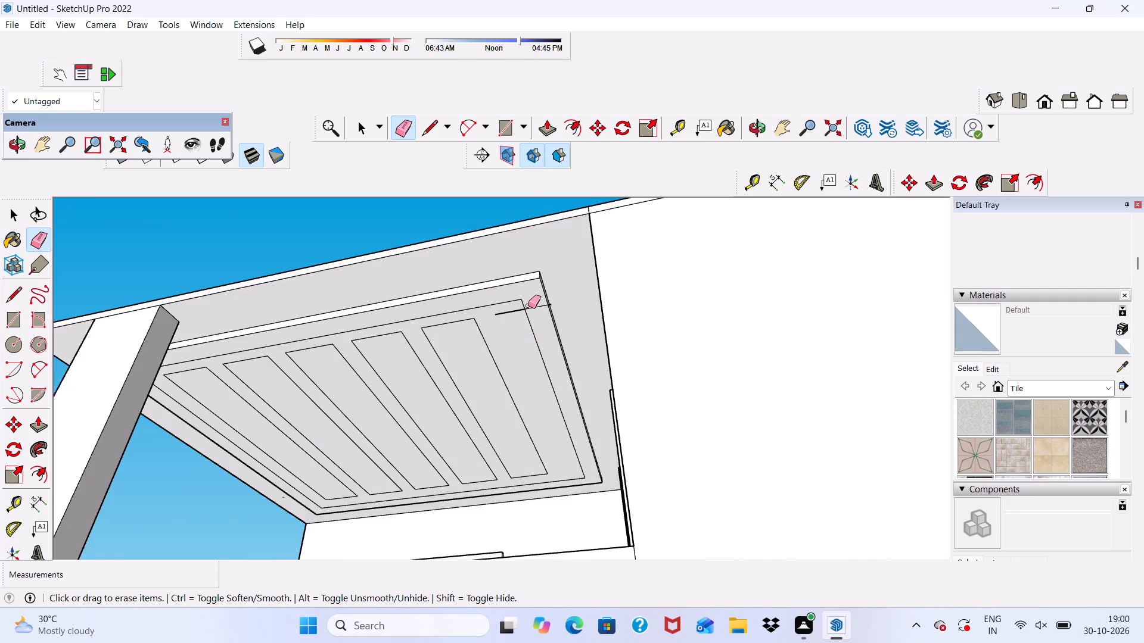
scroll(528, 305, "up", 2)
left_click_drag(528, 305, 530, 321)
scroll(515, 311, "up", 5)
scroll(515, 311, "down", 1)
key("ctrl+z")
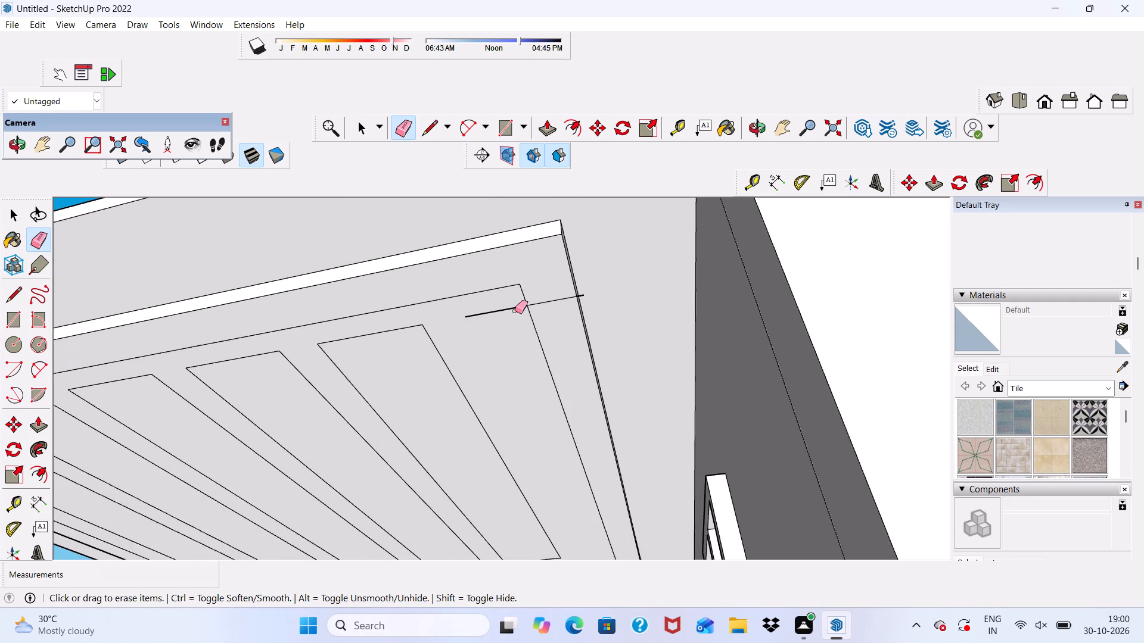
Erase the remaining front end edge segments of the overlapping strip copy, including the stub beyond the panel's edge.
scroll(515, 311, "up", 4)
left_click_drag(511, 304, 511, 313)
left_click_drag(552, 292, 553, 303)
scroll(613, 289, "up", 4)
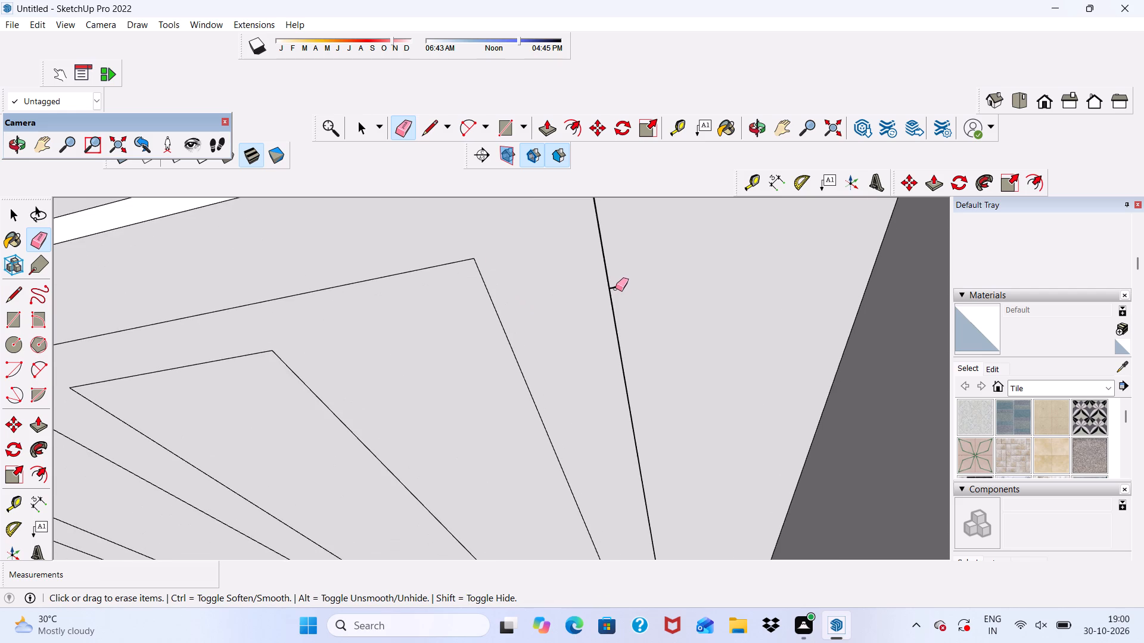
left_click(617, 287)
scroll(595, 295, "down", 12)
middle_click_drag(474, 363, 524, 345)
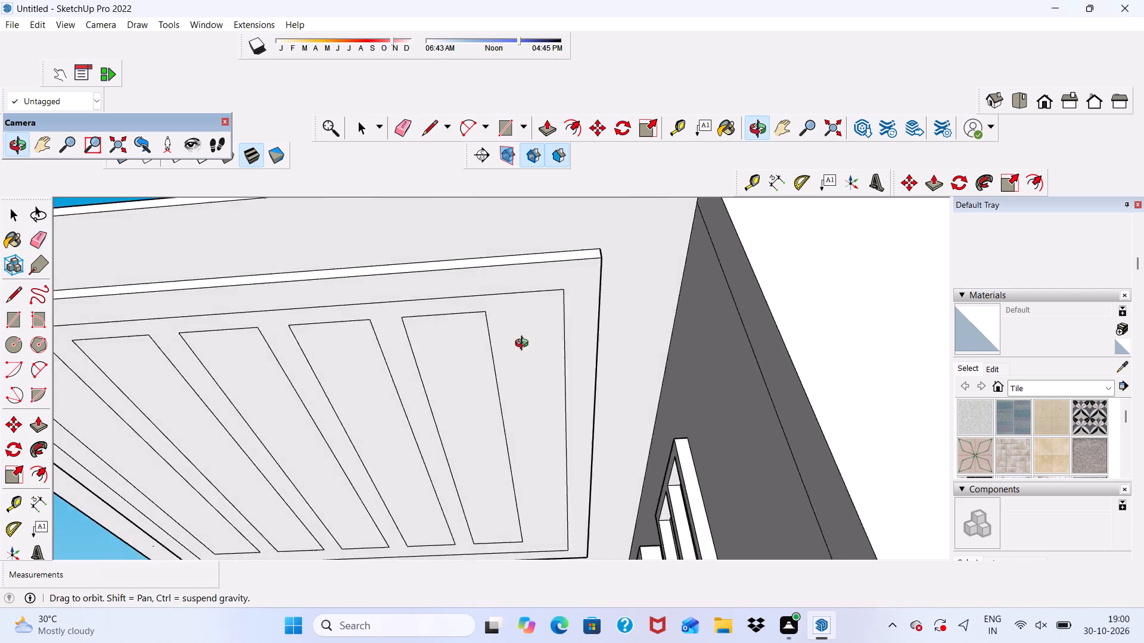
Pull the dropped ceiling panel's inner face, the area around and between the strips, down by 3".
middle_click_drag(524, 345, 548, 354)
key("space")
scroll(549, 357, "up", 1)
scroll(499, 356, "down", 4)
scroll(461, 323, "down", 3)
scroll(518, 344, "up", 1)
left_click(518, 344)
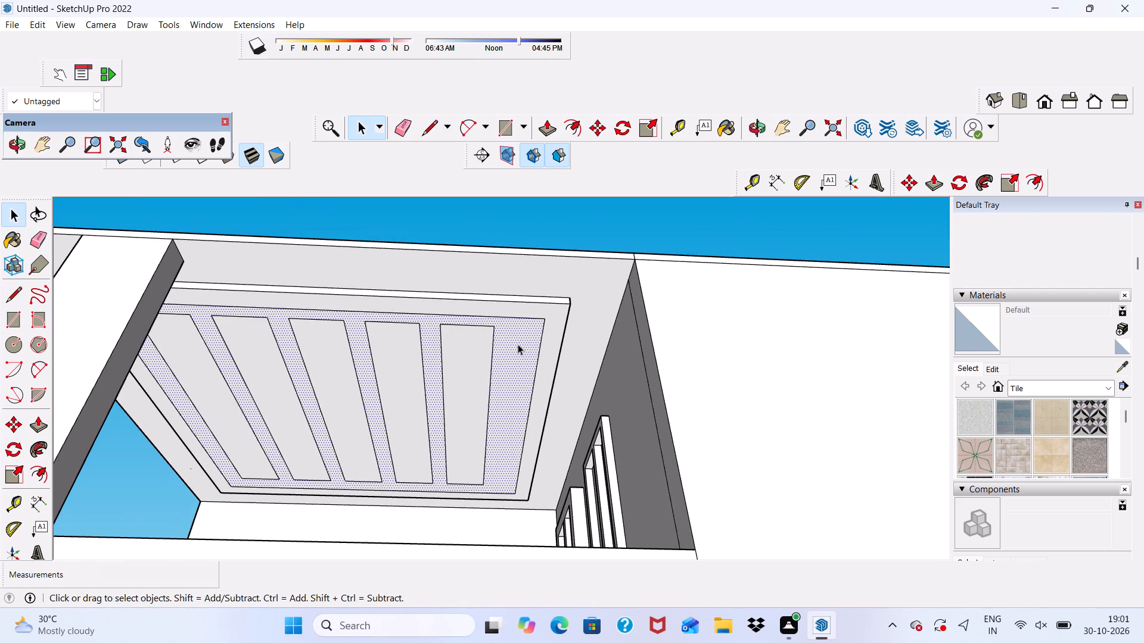
left_click(551, 126)
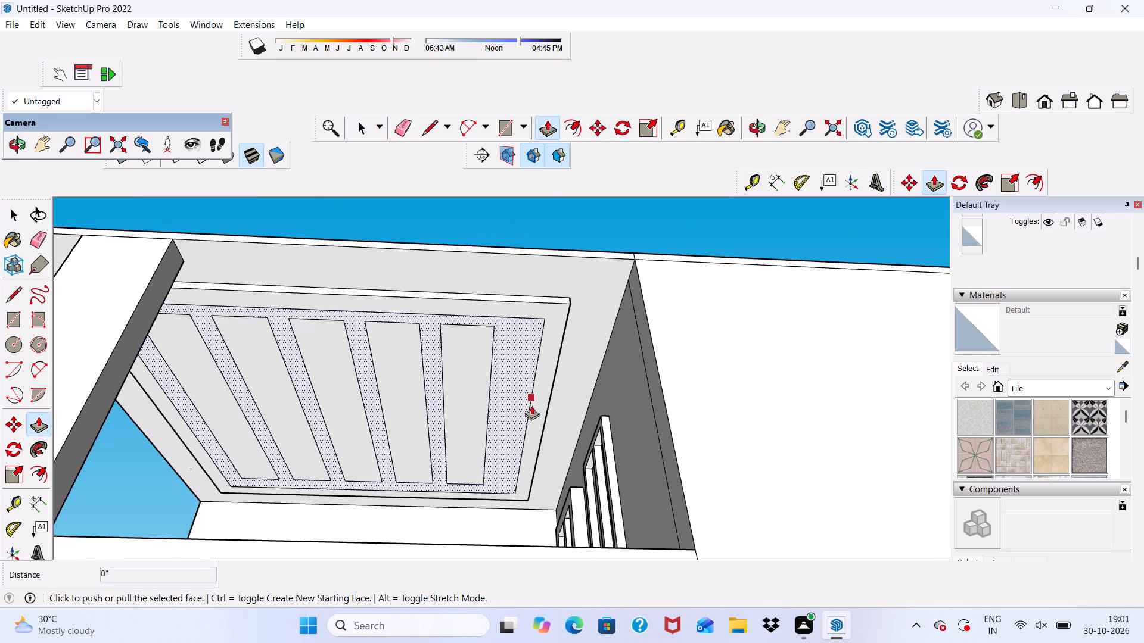
left_click(514, 347)
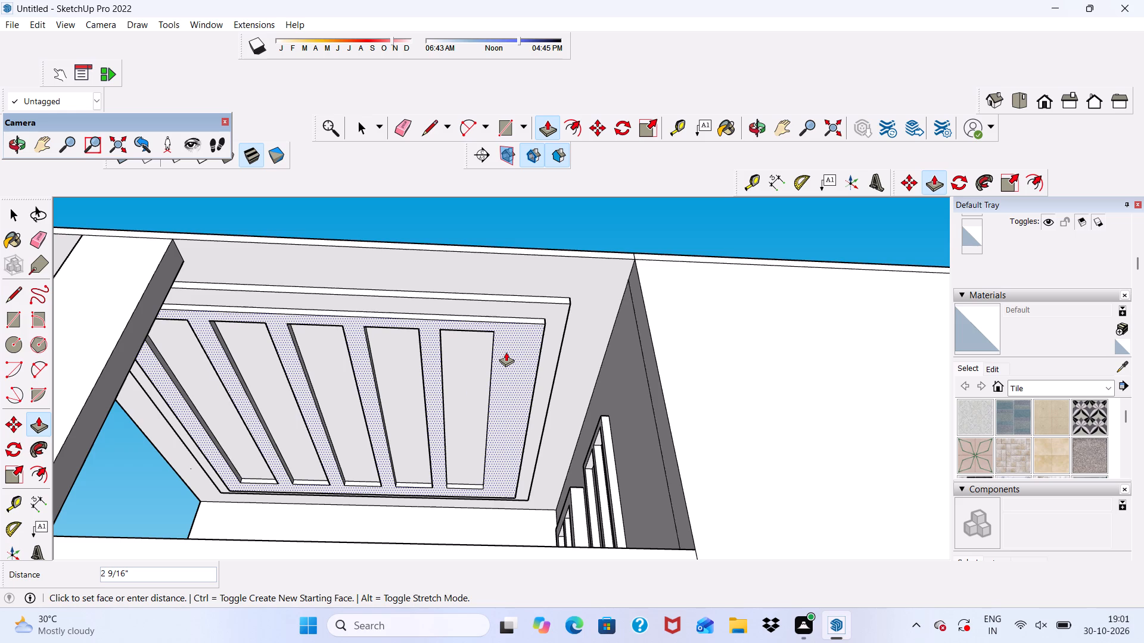
key("3")
key("shift+quotedbl")
key("Return")
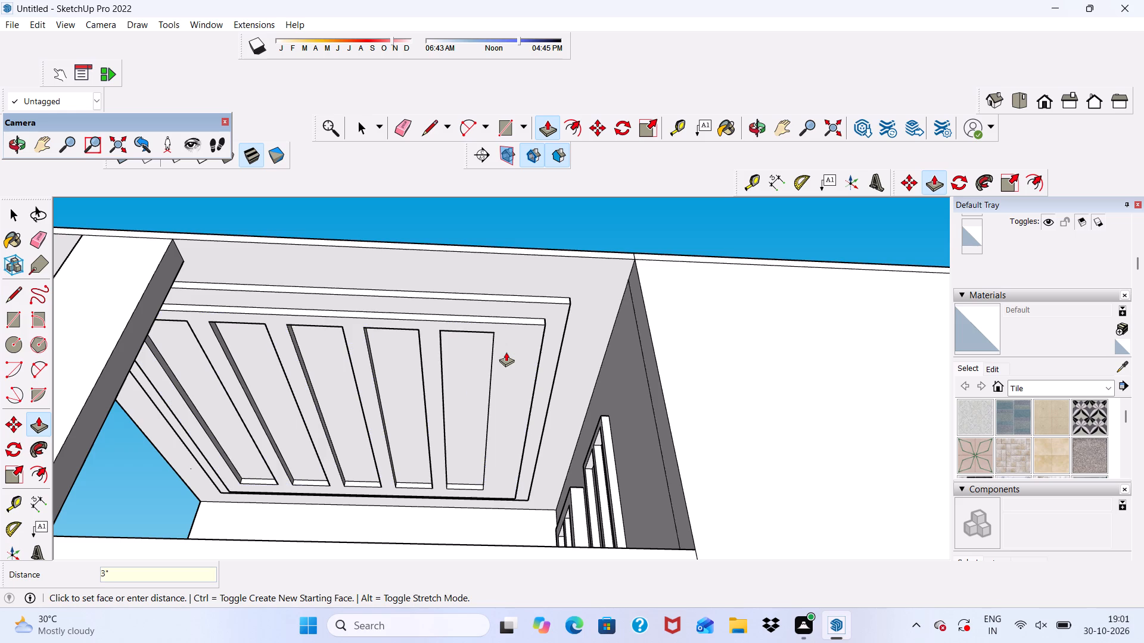
key("space")
Examine the balcony ceiling and the whole building's exterior from several sides and distances.
scroll(506, 352, "down", 5)
middle_click_drag(471, 372, 695, 405)
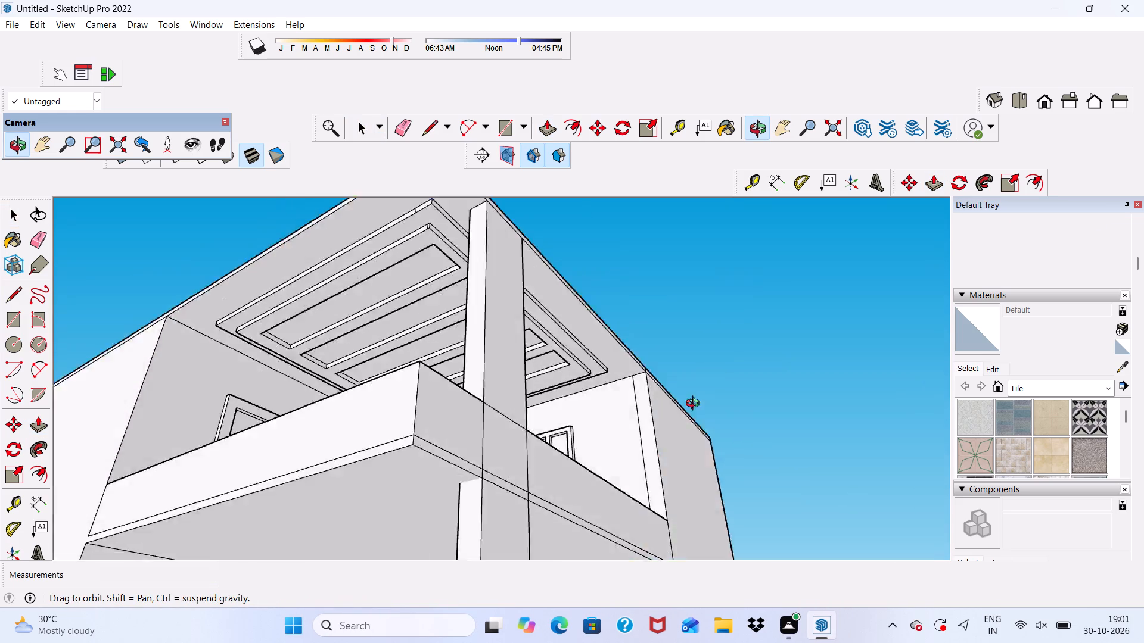
middle_click_drag(695, 405, 789, 438)
scroll(430, 295, "up", 5)
scroll(378, 286, "down", 6)
middle_click_drag(380, 285, 178, 311)
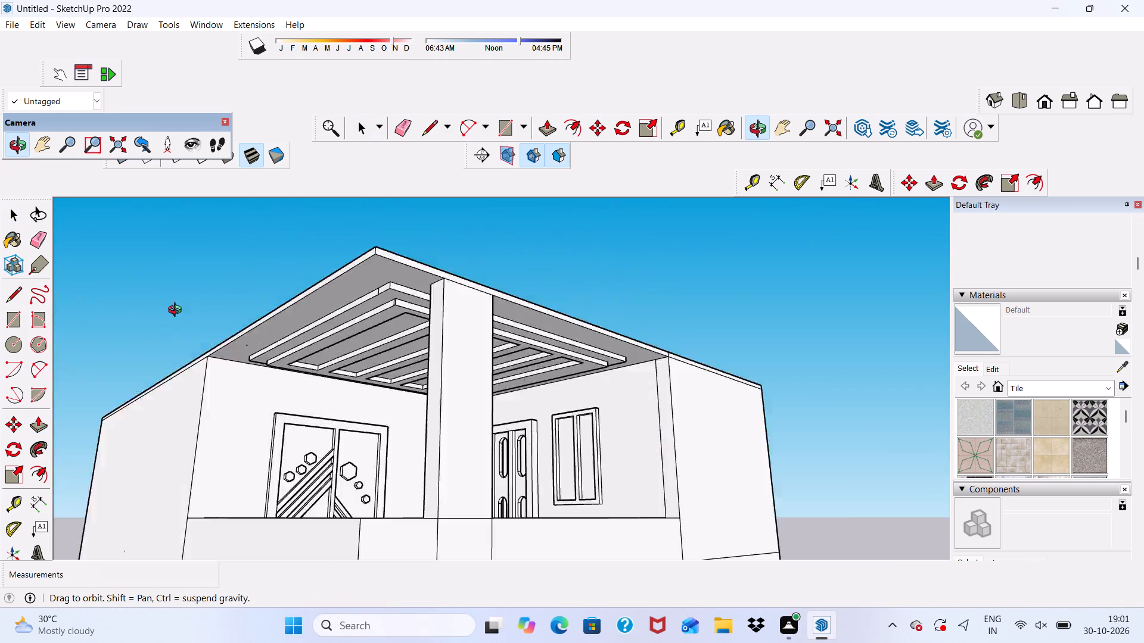
middle_click_drag(178, 311, 35, 365)
scroll(387, 223, "down", 5)
middle_click_drag(501, 342, 686, 320)
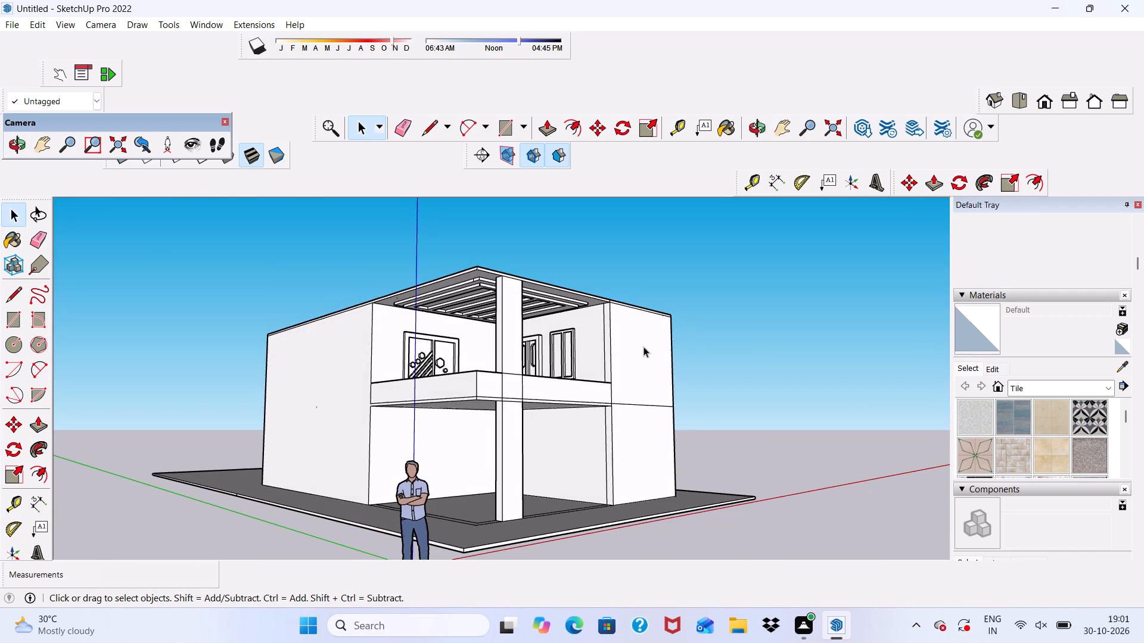
scroll(584, 339, "down", 7)
middle_click(580, 362)
scroll(580, 362, "up", 1)
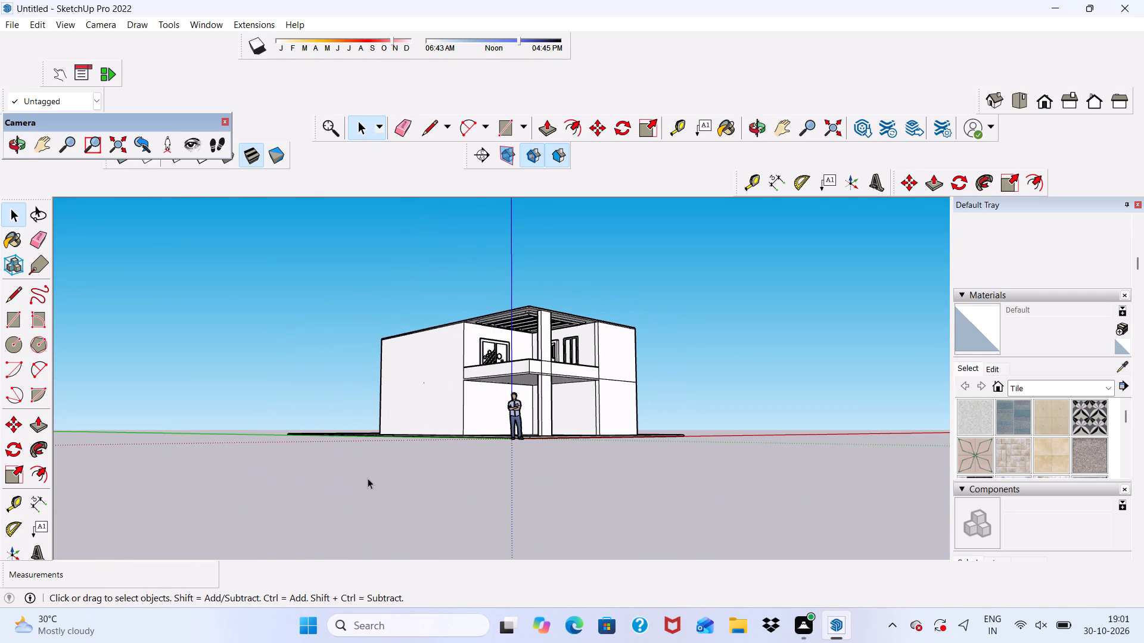
scroll(406, 513, "up", 5)
scroll(544, 316, "up", 5)
scroll(530, 326, "down", 2)
middle_click_drag(527, 336, 529, 349)
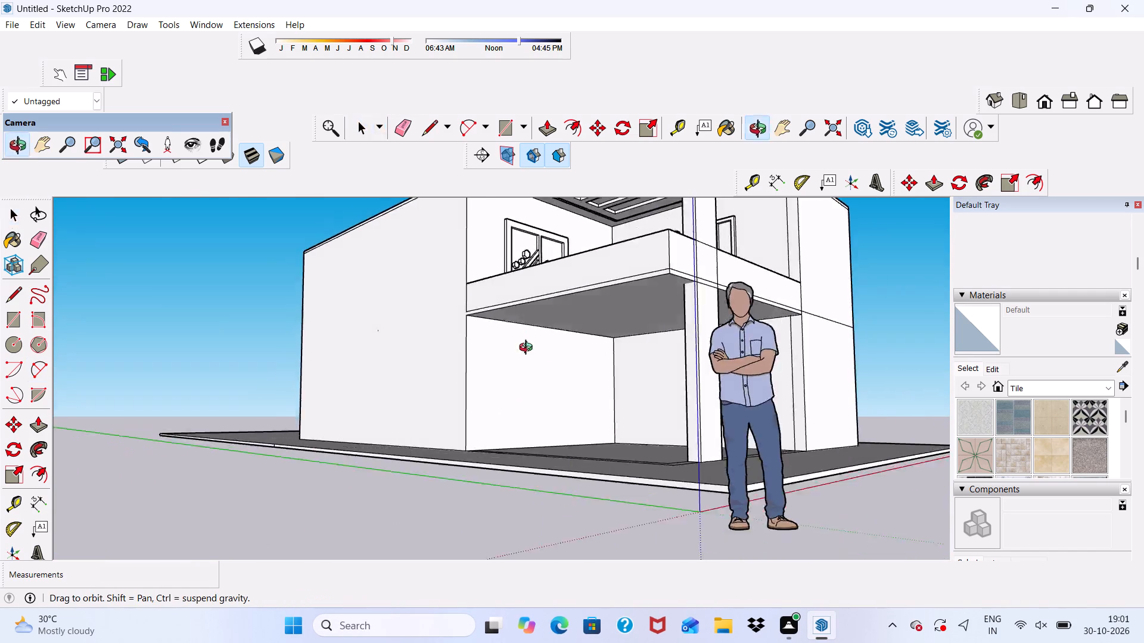
middle_click_drag(529, 349, 514, 407)
scroll(380, 432, "down", 6)
middle_click_drag(493, 366, 581, 311)
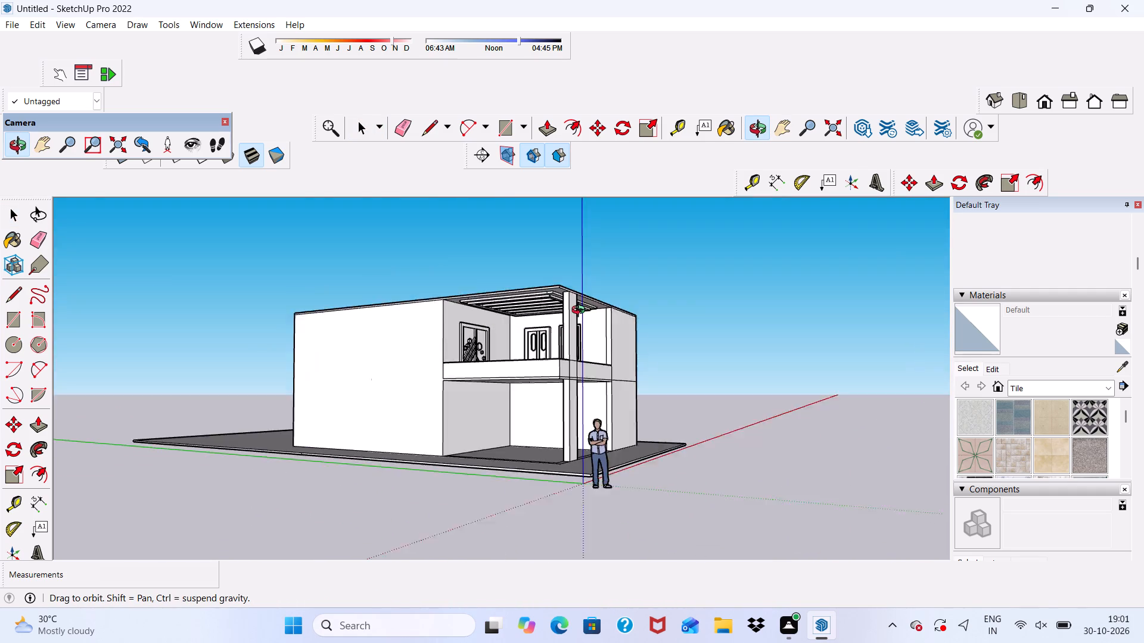
middle_click_drag(581, 311, 594, 282)
scroll(594, 282, "up", 5)
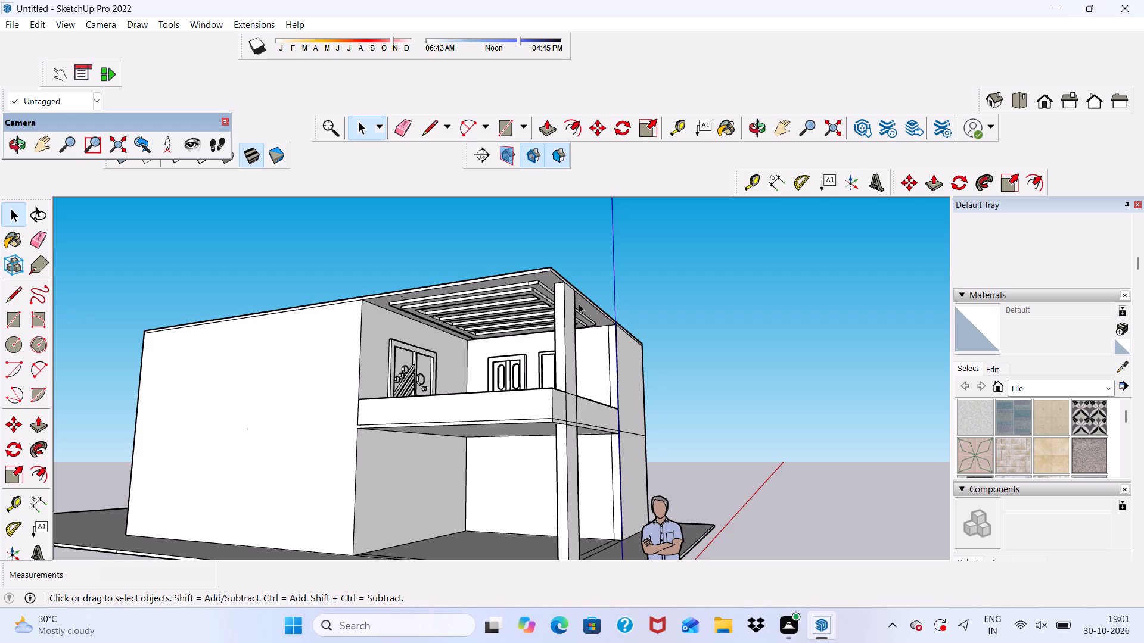
scroll(540, 439, "up", 2)
scroll(505, 363, "down", 2)
left_click(505, 363)
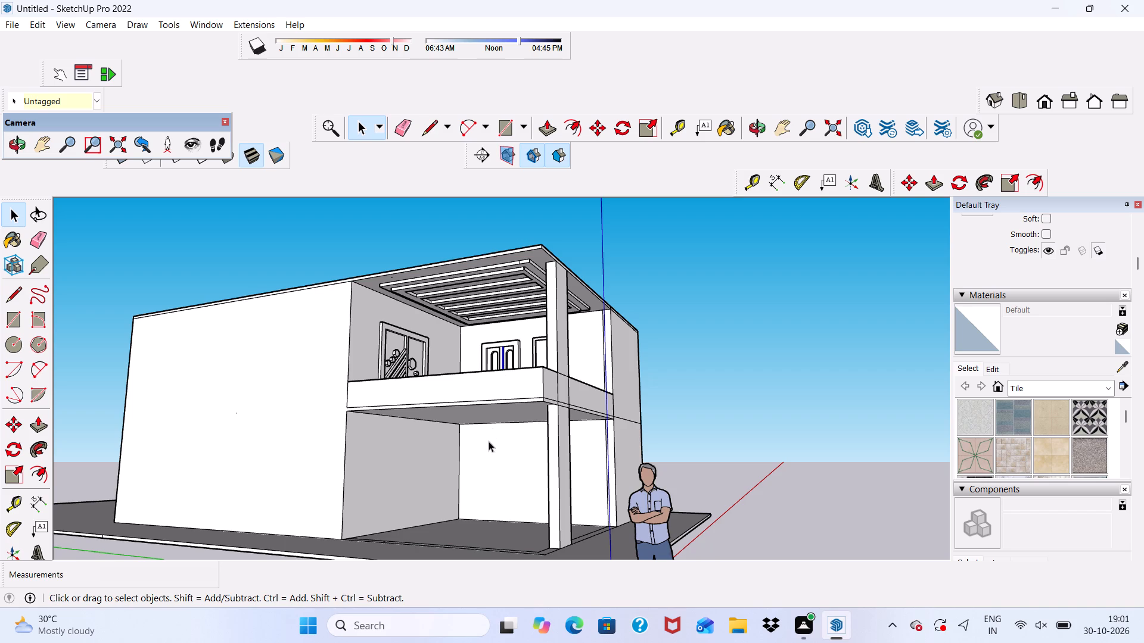
scroll(414, 420, "down", 1)
middle_click_drag(461, 461, 365, 497)
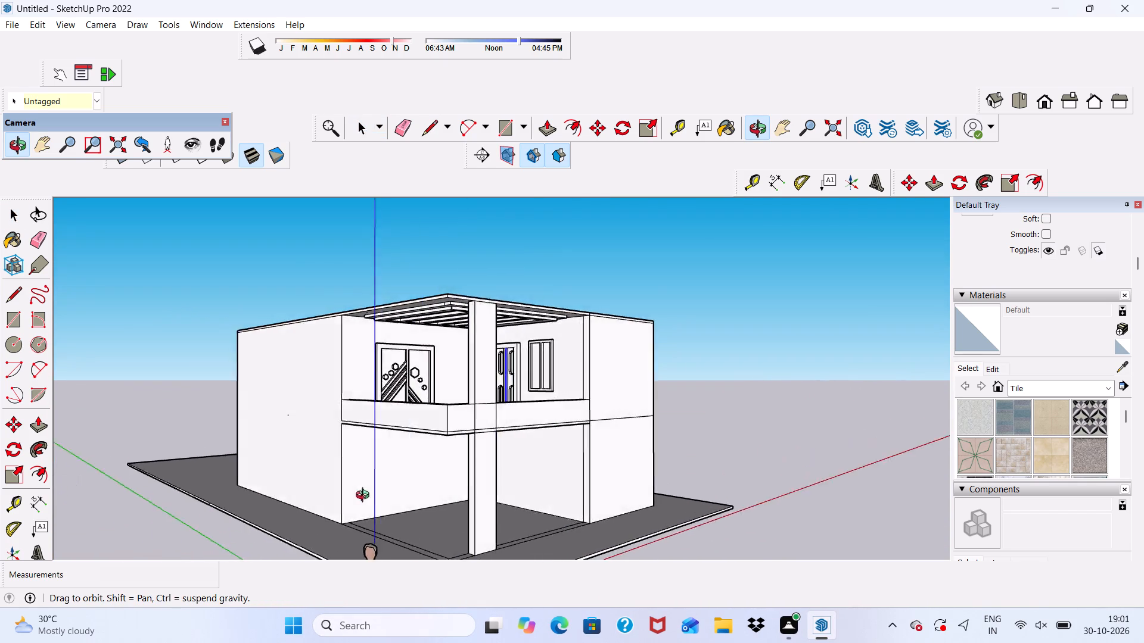
middle_click_drag(365, 497, 222, 515)
Draw a rectangle about 12'2" by 3' above the side parapet, spanning from the column to the house wall.
left_click(509, 136)
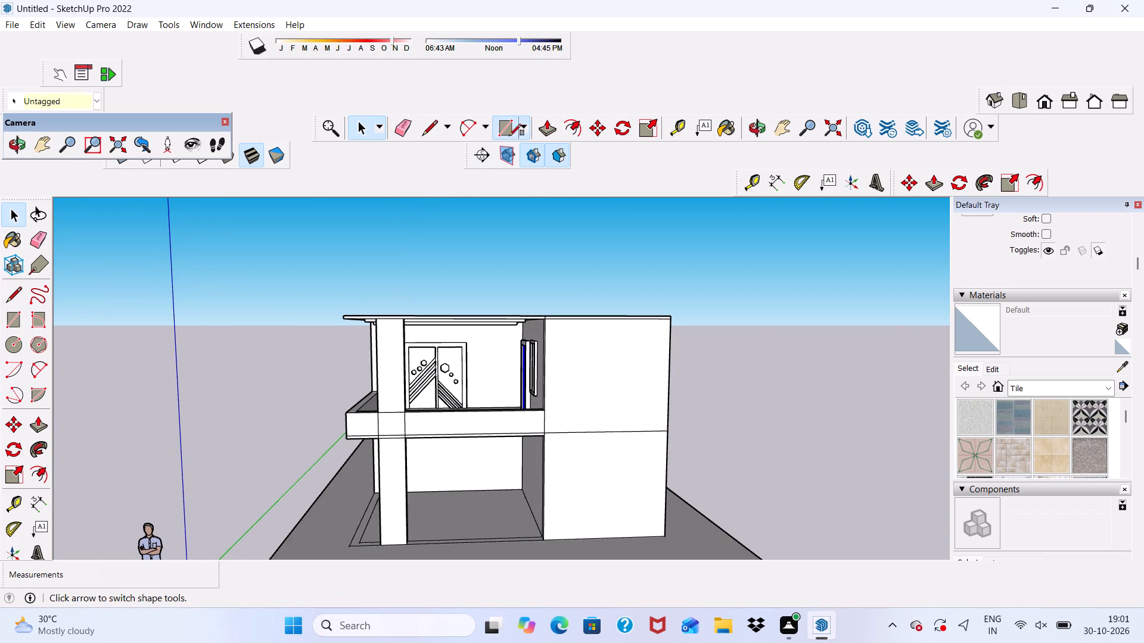
scroll(493, 310, "up", 4)
scroll(442, 356, "down", 5)
scroll(396, 465, "up", 6)
scroll(357, 436, "up", 3)
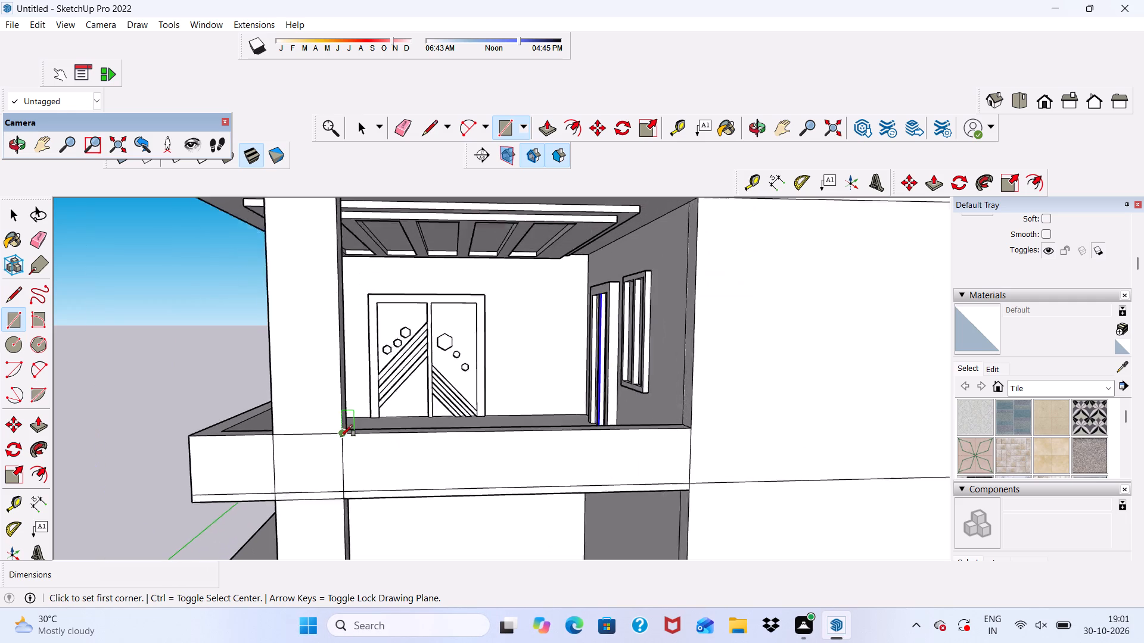
scroll(341, 436, "up", 4)
left_click(340, 435)
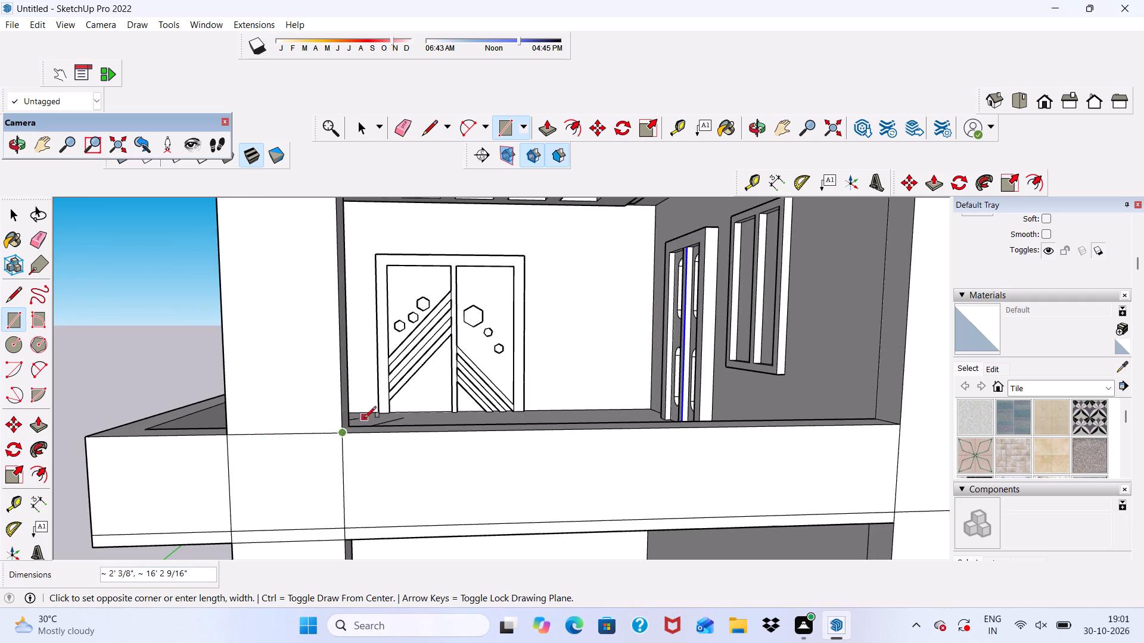
scroll(368, 418, "down", 5)
scroll(685, 351, "up", 4)
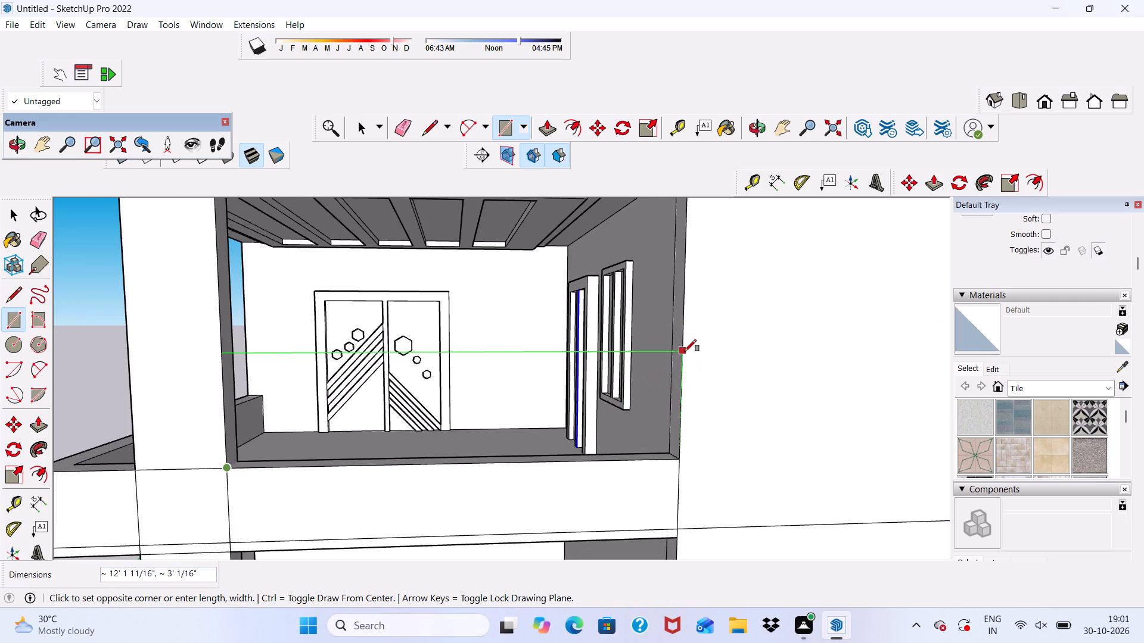
left_click(685, 351)
scroll(674, 354, "down", 4)
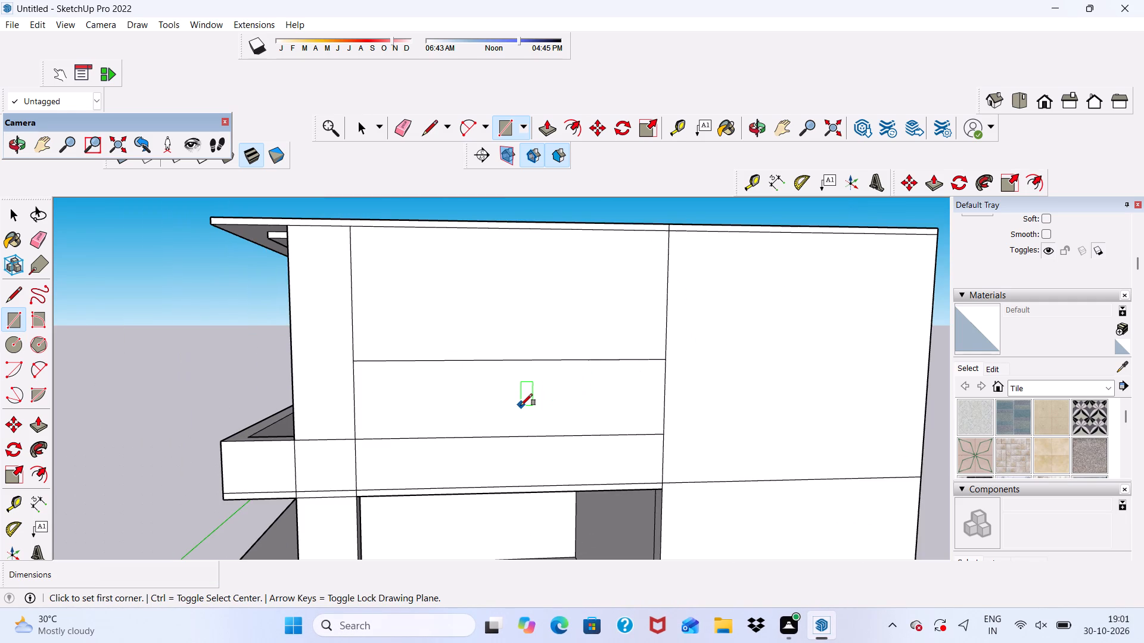
Delete the face filling the balcony's side opening above the new rectangle.
right_click(521, 405)
key("space")
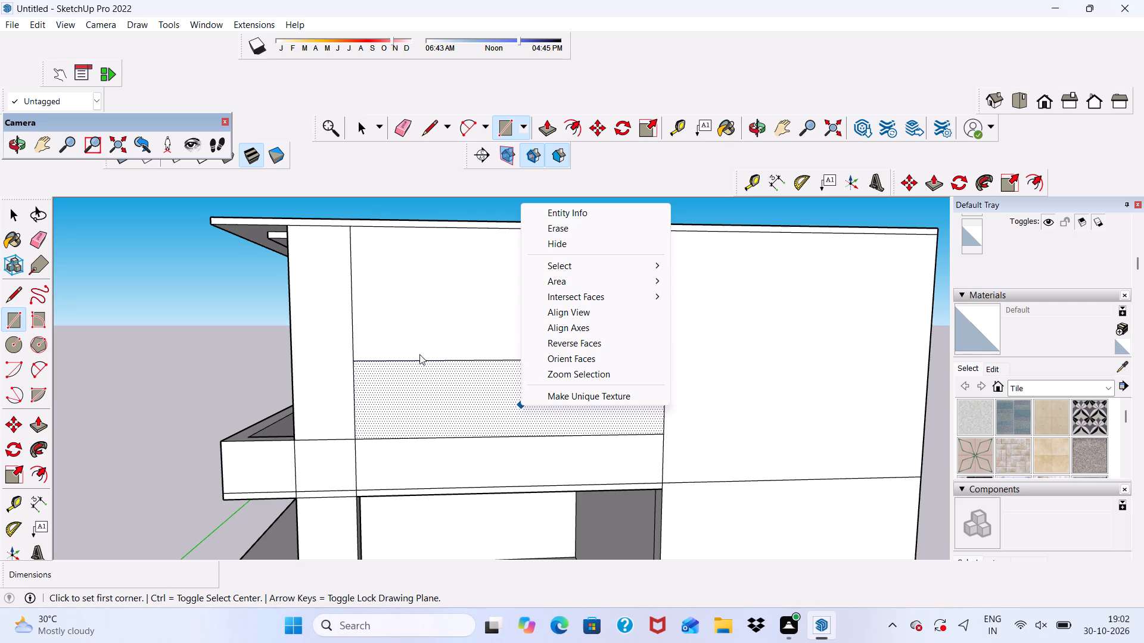
left_click(400, 267)
key("space")
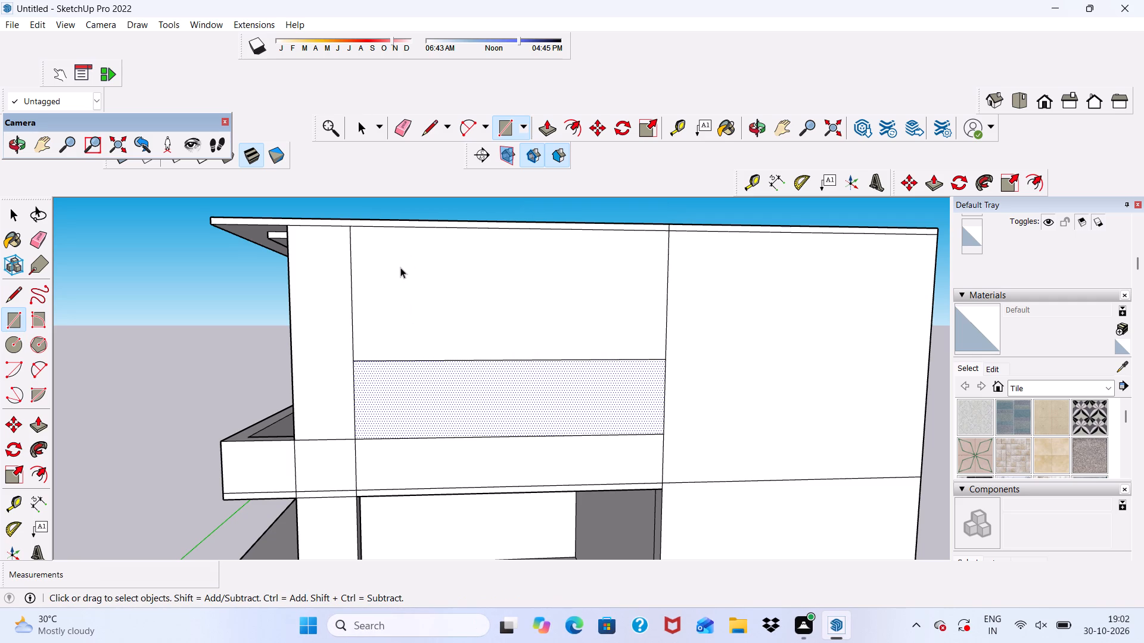
left_click(436, 327)
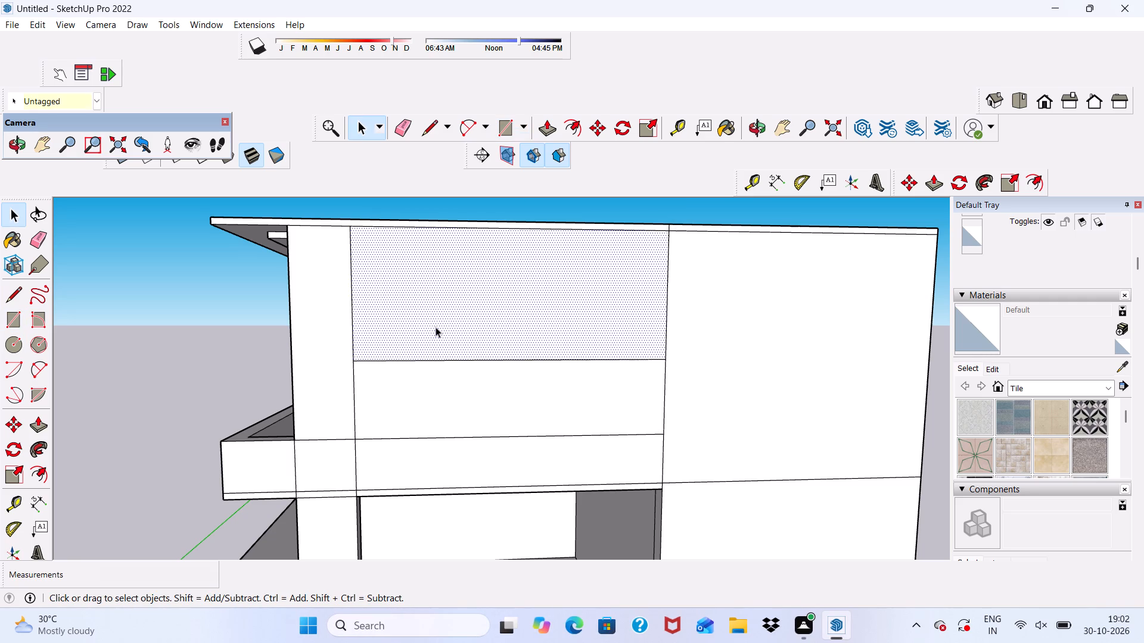
key("Delete")
Draw an upright rectangle about 15'11" by 2'9" along the outer top edge of the balcony's front parapet.
scroll(417, 302, "down", 5)
middle_click_drag(428, 347, 482, 360)
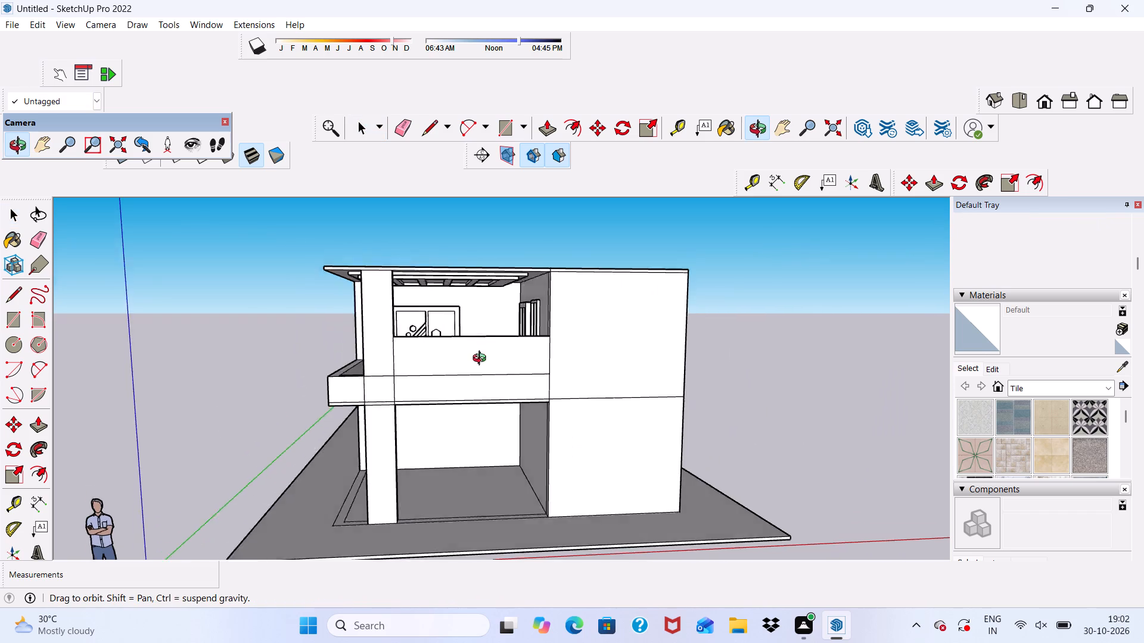
middle_click_drag(482, 360, 620, 369)
scroll(537, 382, "up", 5)
scroll(495, 374, "down", 1)
scroll(495, 374, "up", 5)
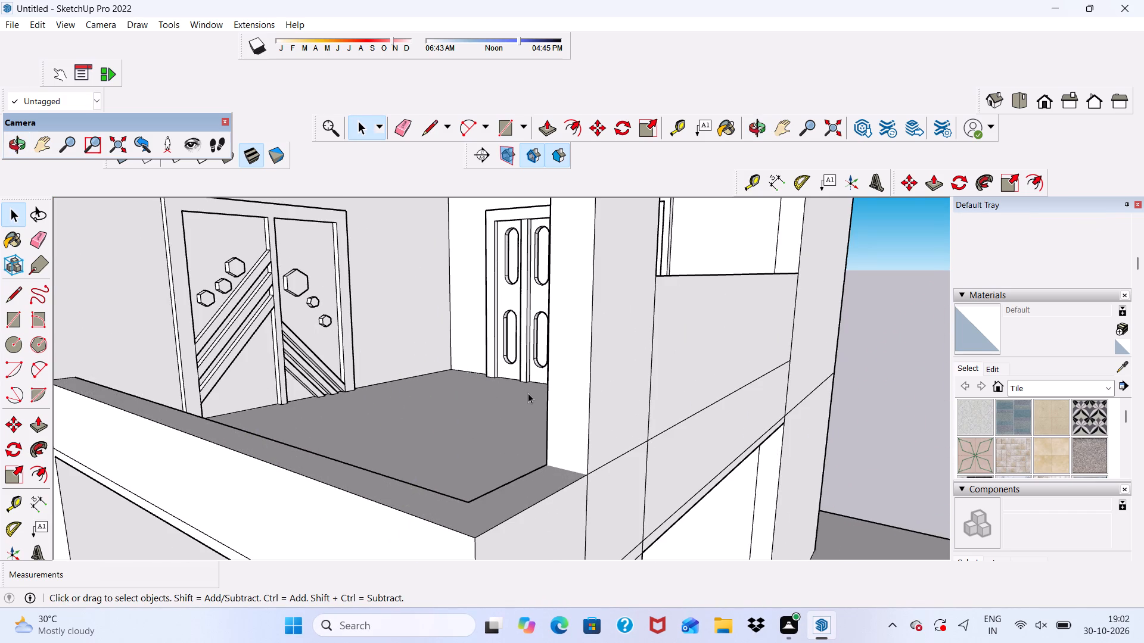
middle_click_drag(528, 393, 582, 384)
scroll(317, 366, "down", 7)
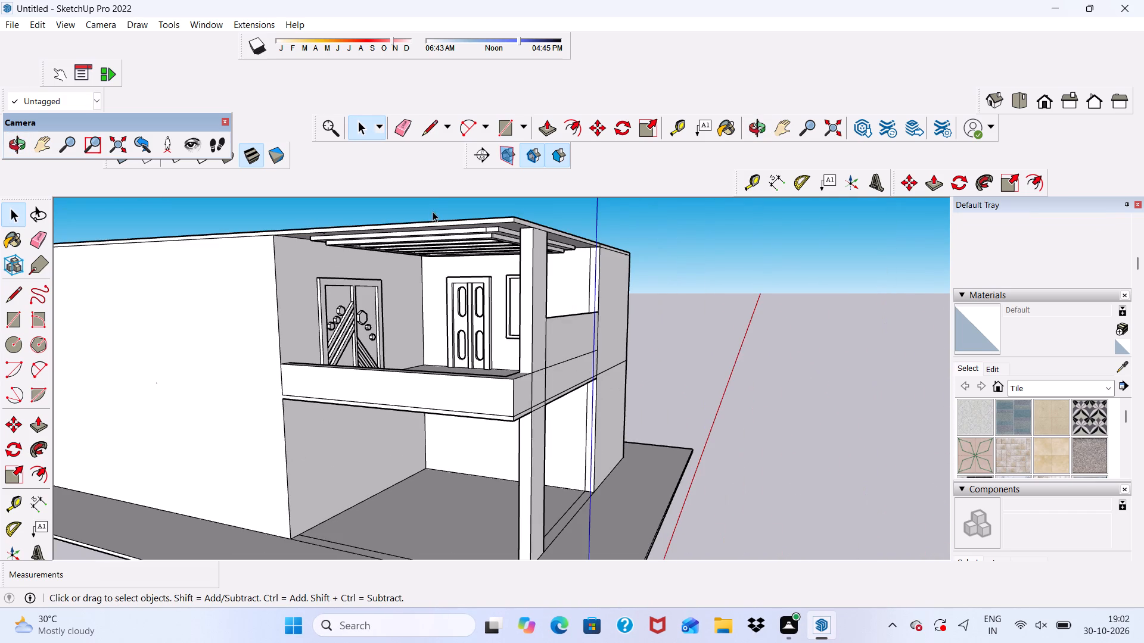
left_click(500, 129)
scroll(329, 323, "up", 7)
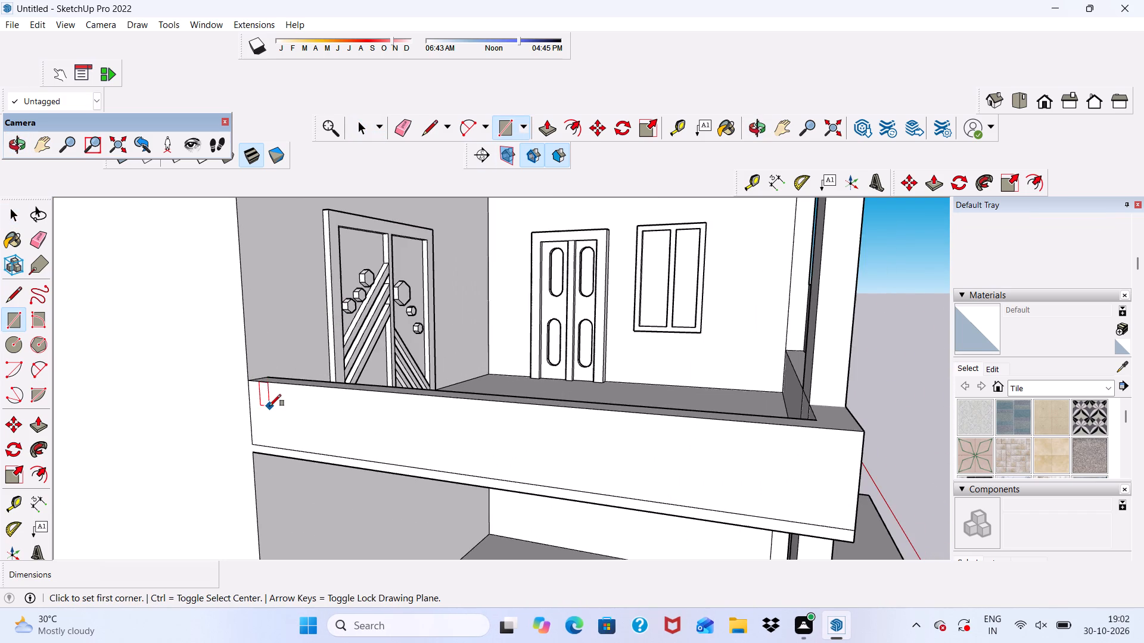
left_click(254, 380)
scroll(307, 384, "down", 5)
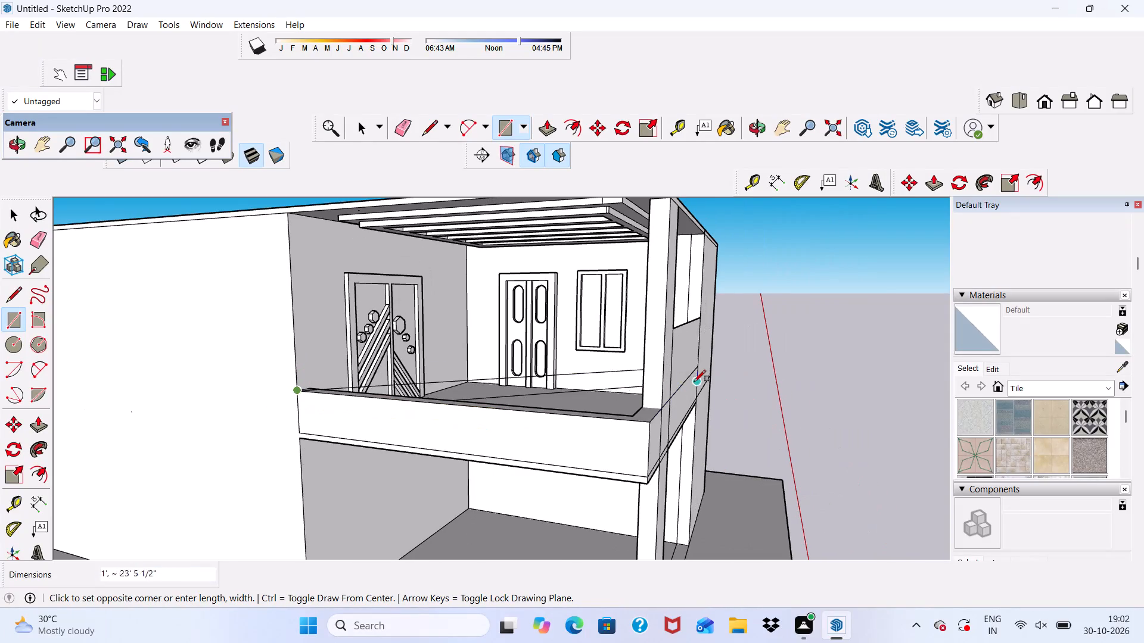
scroll(660, 330, "up", 4)
scroll(636, 458, "down", 1)
scroll(632, 485, "up", 2)
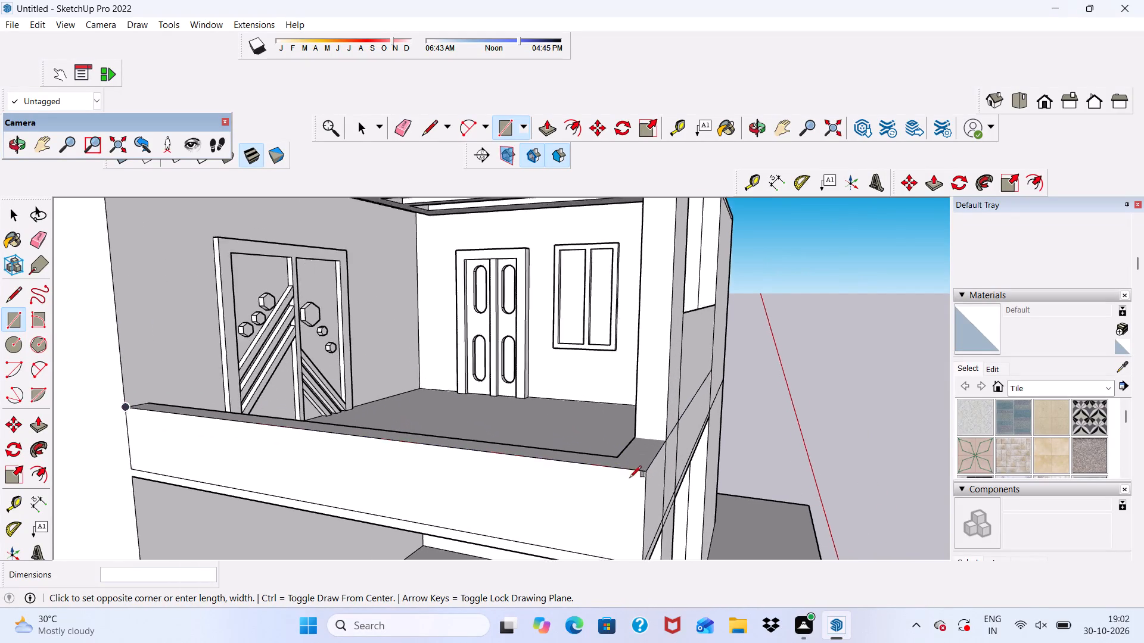
scroll(630, 477, "up", 2)
scroll(636, 391, "down", 7)
middle_click_drag(609, 473, 697, 435)
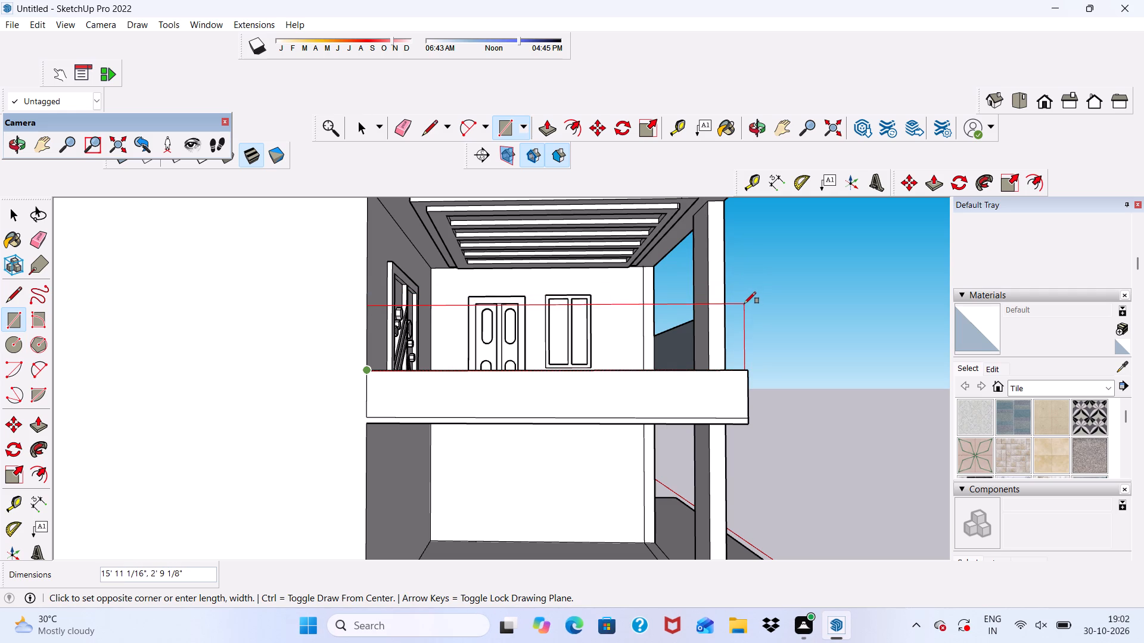
left_click(744, 302)
Draw an upright rectangle about 4'11 1/2" by 3' on the side parapet, from the balcony's outer corner to the existing side panel.
middle_click_drag(740, 329, 546, 360)
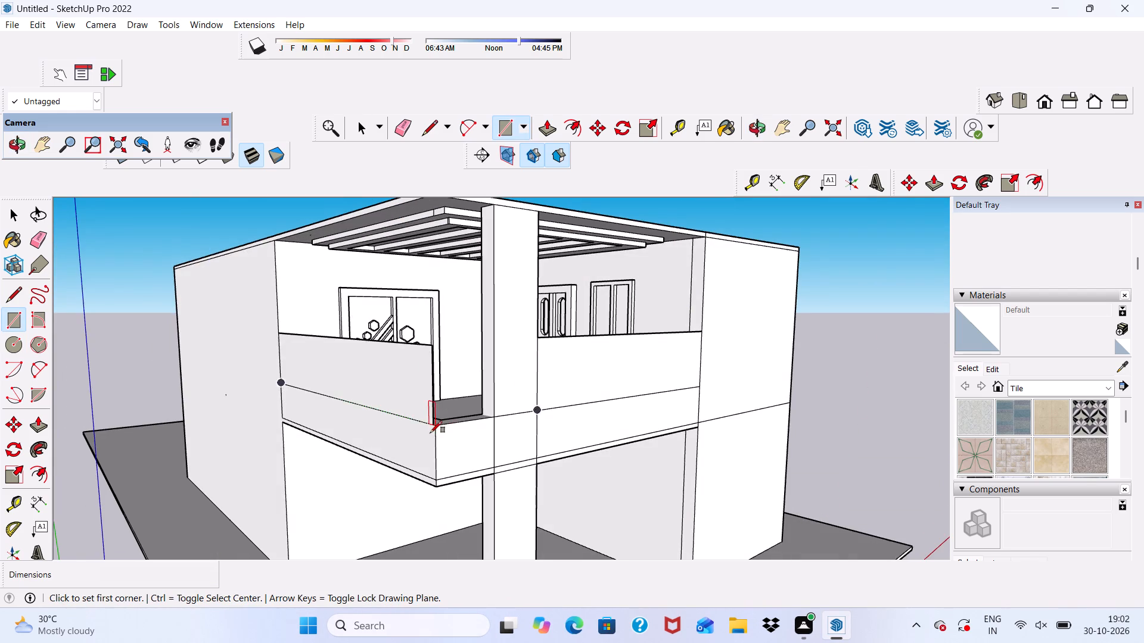
scroll(430, 433, "up", 15)
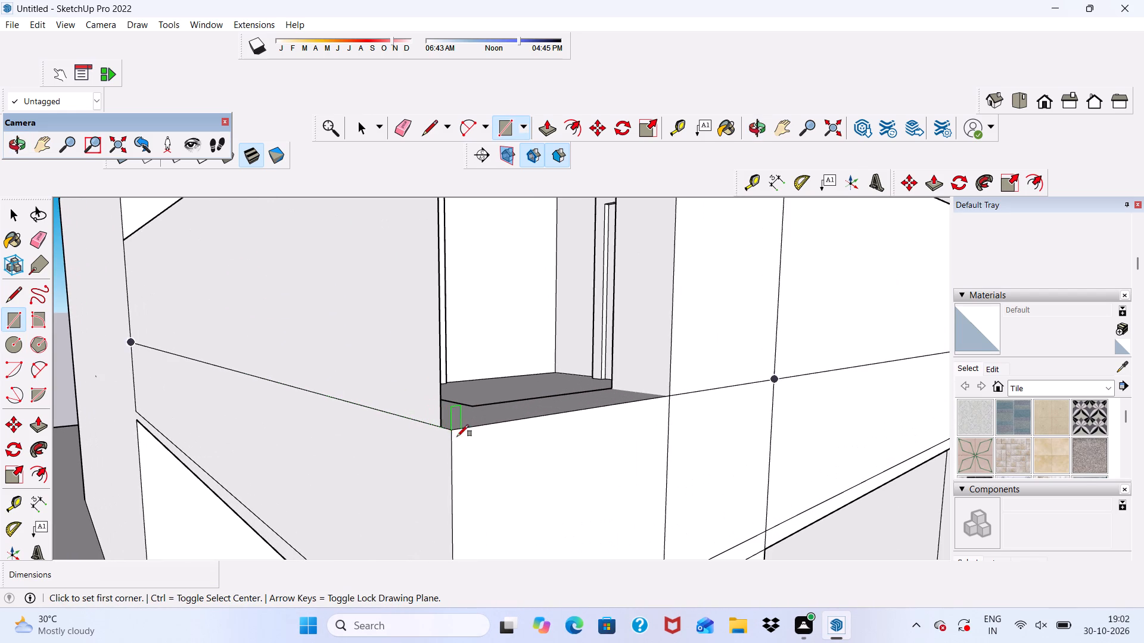
left_click(454, 430)
scroll(455, 427, "down", 5)
scroll(626, 233, "down", 3)
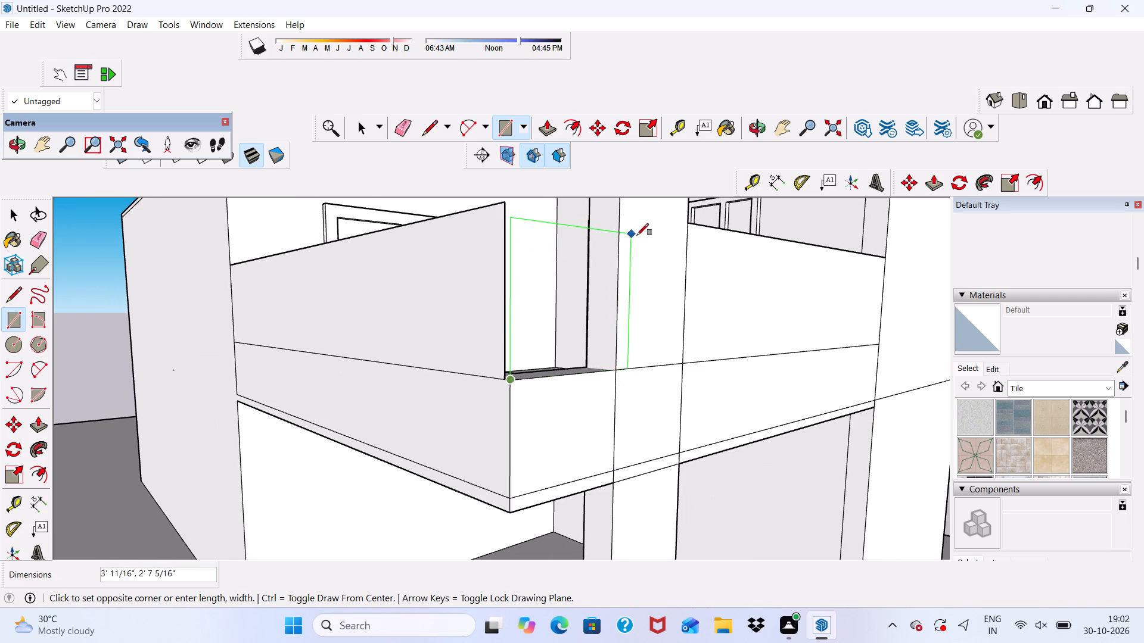
left_click(688, 224)
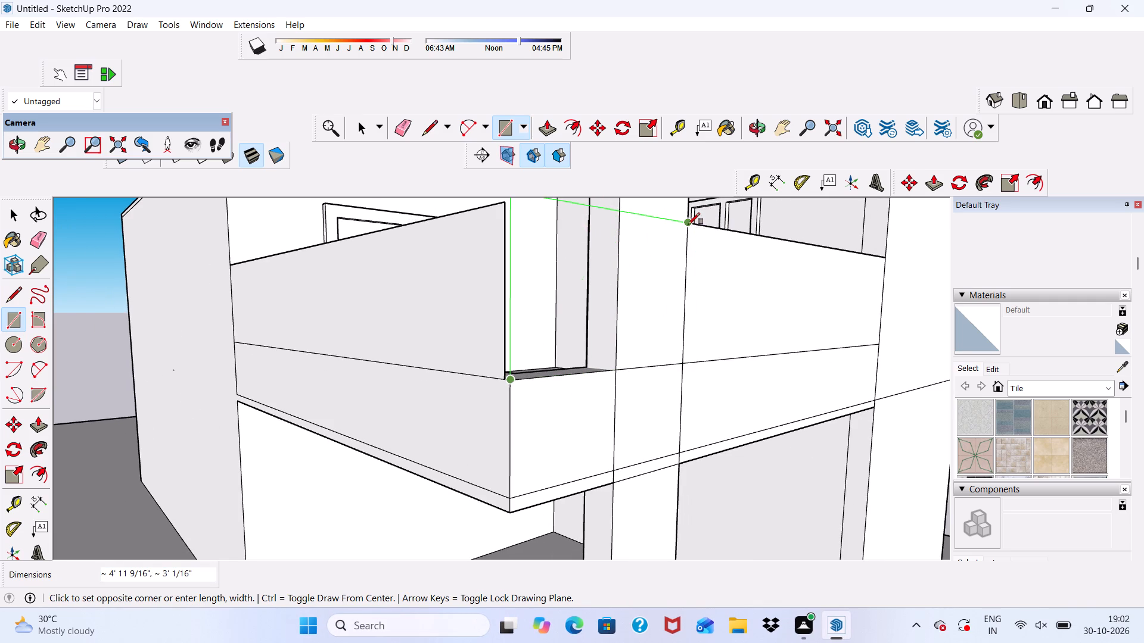
Draw a narrow upright rectangle about 3' by 1 5/8" closing the gap between the front and side panels at the balcony's outer corner.
scroll(338, 297, "down", 3)
middle_click_drag(424, 320, 466, 341)
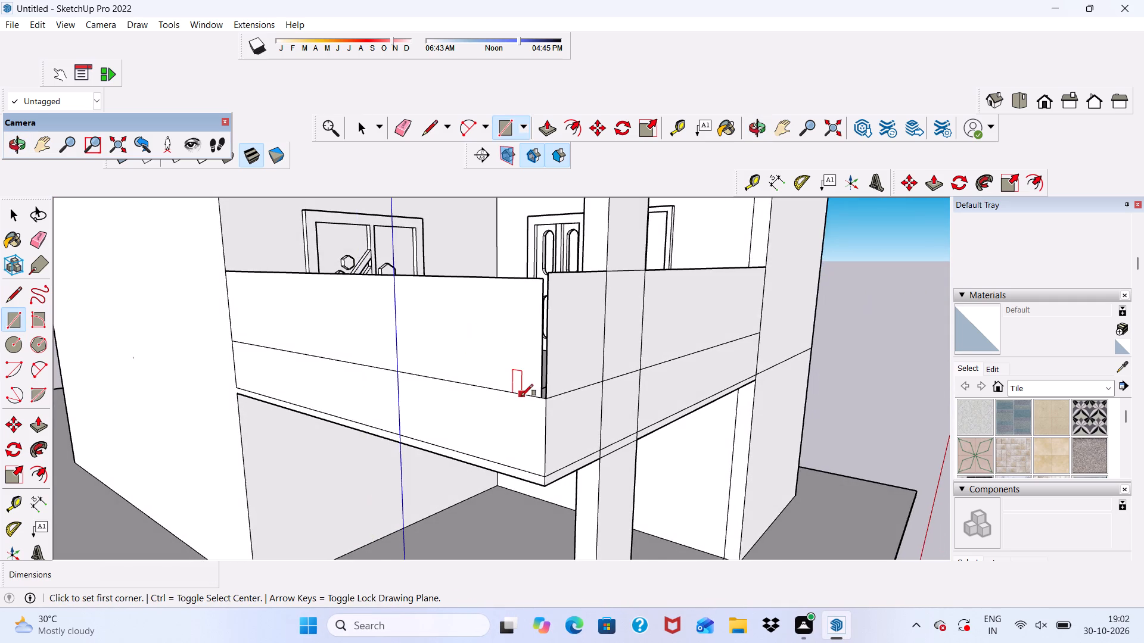
scroll(521, 396, "up", 14)
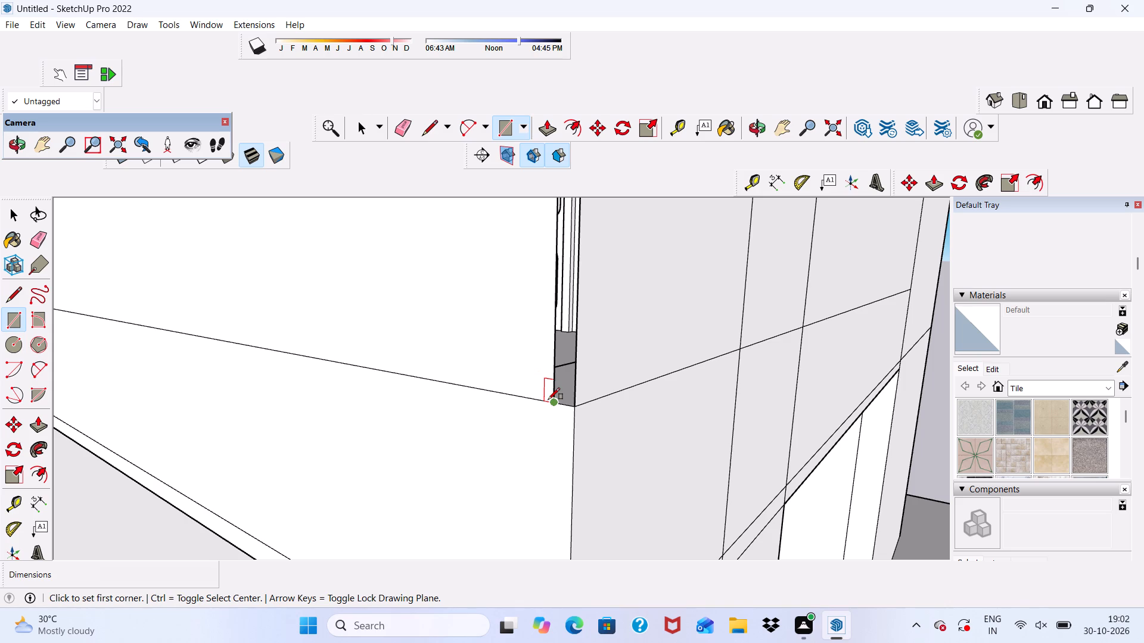
left_click(551, 403)
scroll(554, 390, "down", 11)
scroll(548, 254, "up", 2)
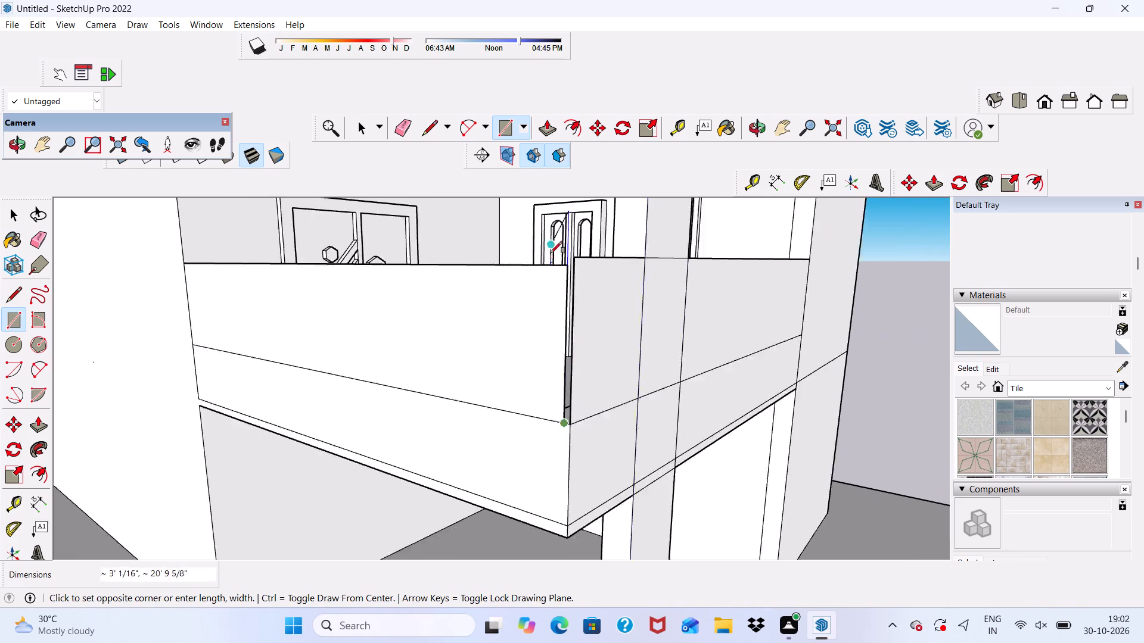
scroll(551, 253, "up", 2)
left_click(672, 278)
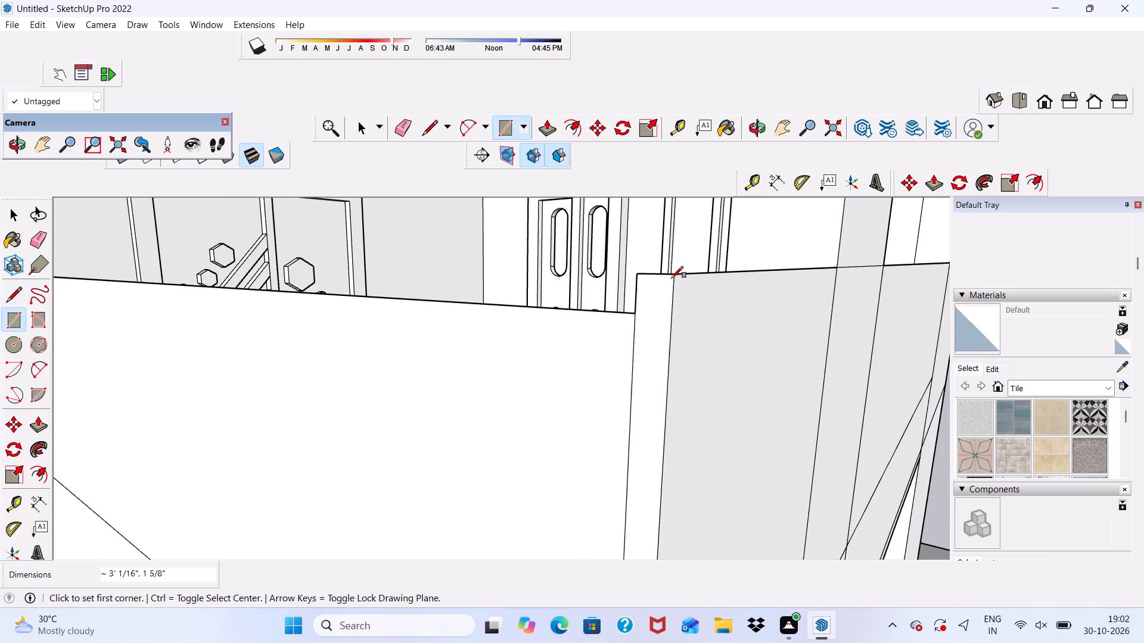
Erase the top edge of the front railing panel to remove the panel above the balcony's front parapet.
scroll(606, 241, "down", 5)
middle_click_drag(583, 308, 605, 304)
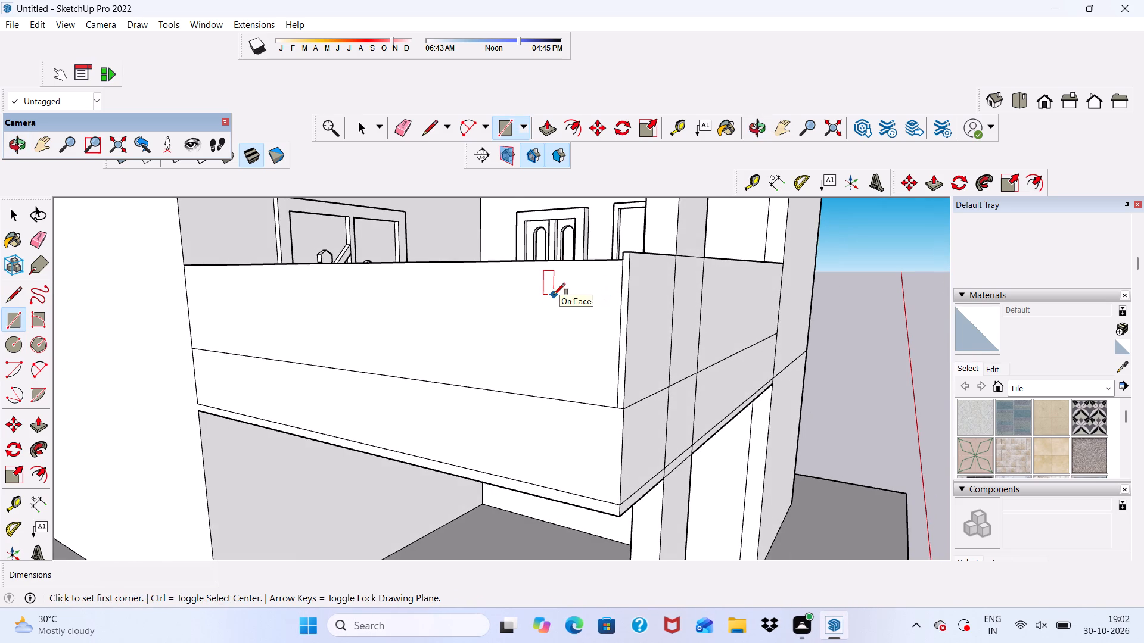
left_click(403, 128)
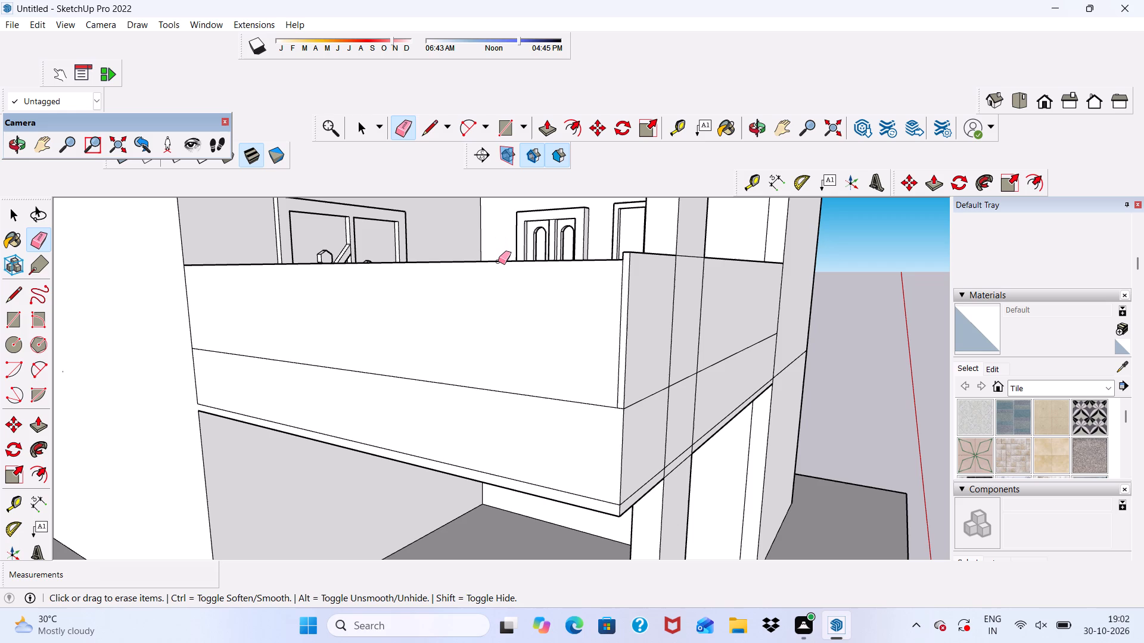
left_click(498, 261)
scroll(496, 273, "down", 1)
middle_click_drag(496, 276, 547, 282)
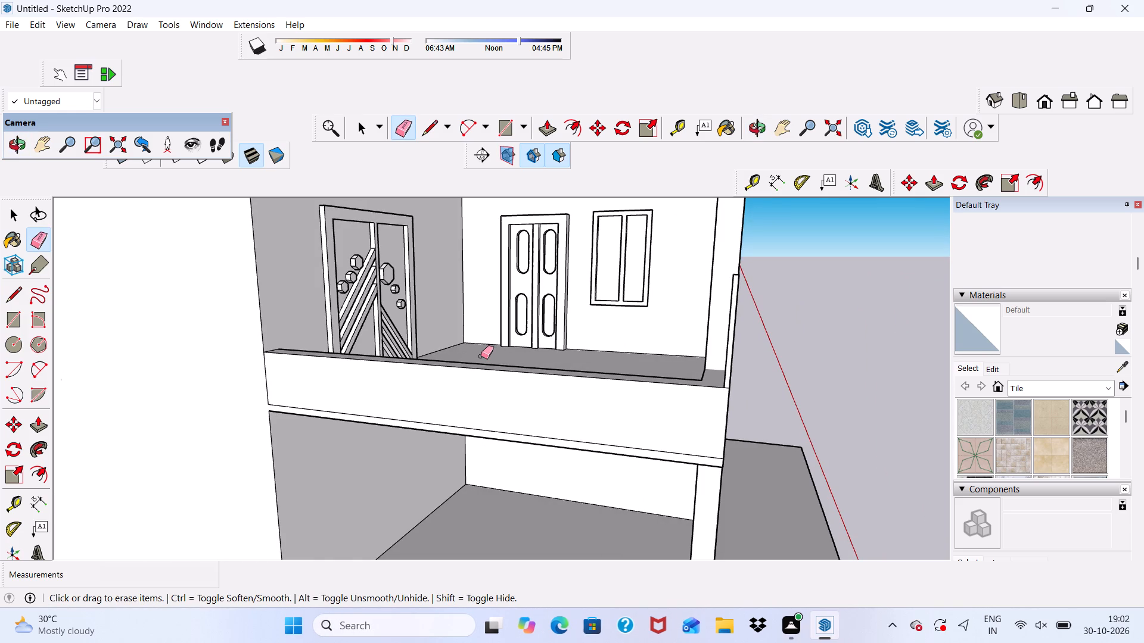
Draw an upright rectangle about 15'11" by 3' on the front parapet, from the house wall to the top of the corner strip.
left_click(503, 128)
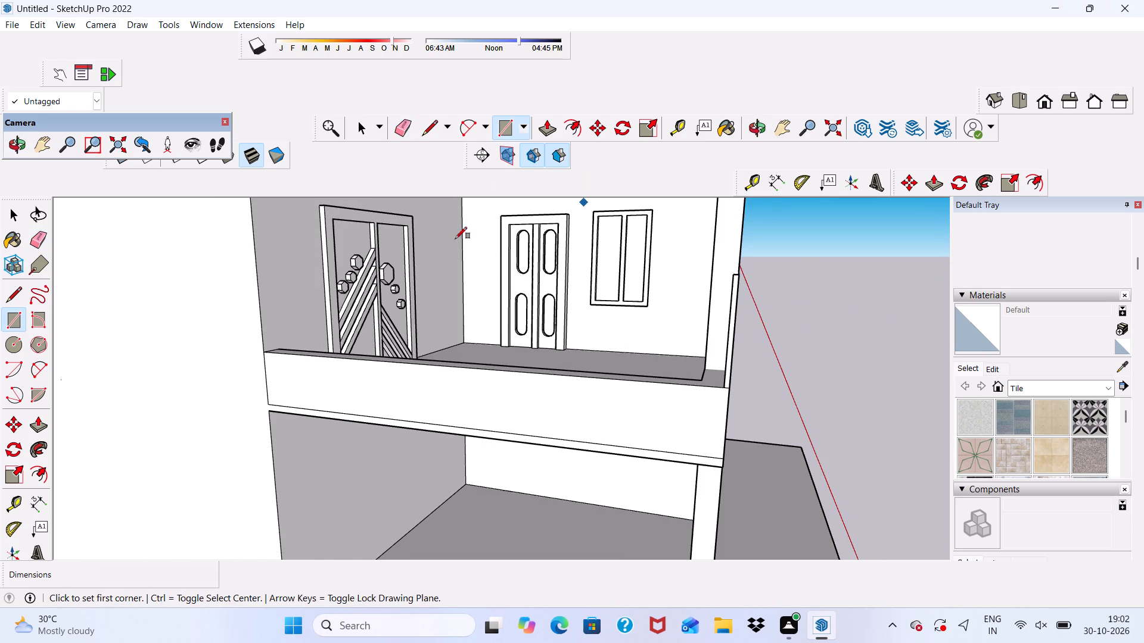
scroll(265, 361, "up", 1)
left_click(262, 354)
scroll(374, 401, "down", 4)
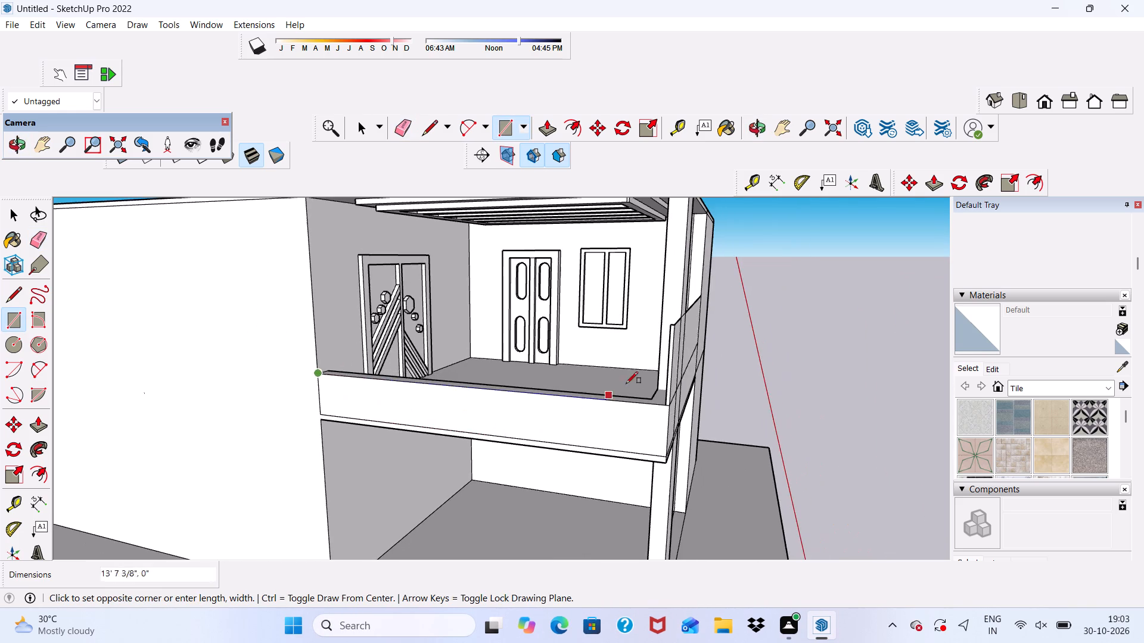
scroll(674, 339, "up", 4)
left_click(670, 323)
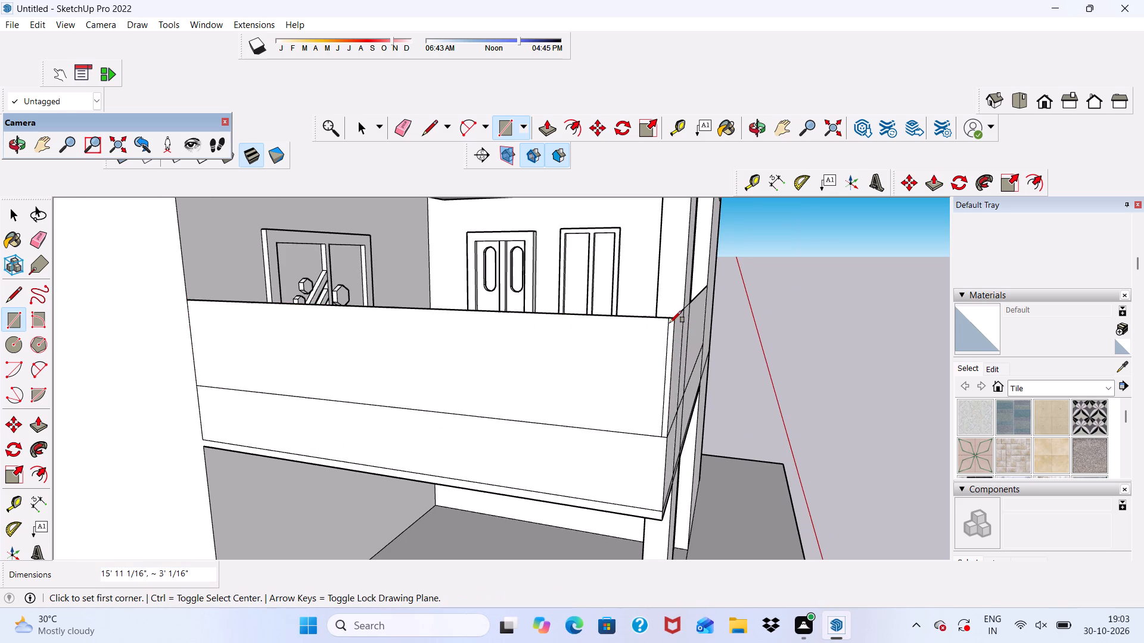
Erase the leftover vertical strip edge beside the balcony's outer corner so the front panel runs through to the corner.
scroll(658, 346, "down", 3)
middle_click_drag(650, 379, 489, 357)
scroll(362, 363, "up", 7)
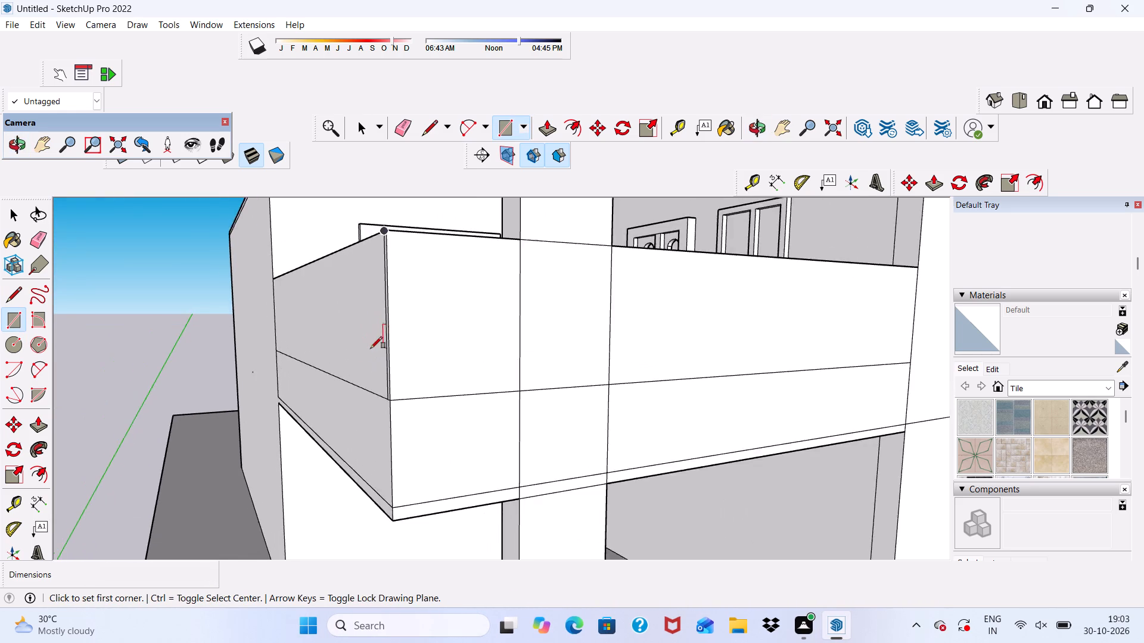
scroll(371, 348, "up", 3)
middle_click_drag(374, 348, 455, 354)
left_click(409, 121)
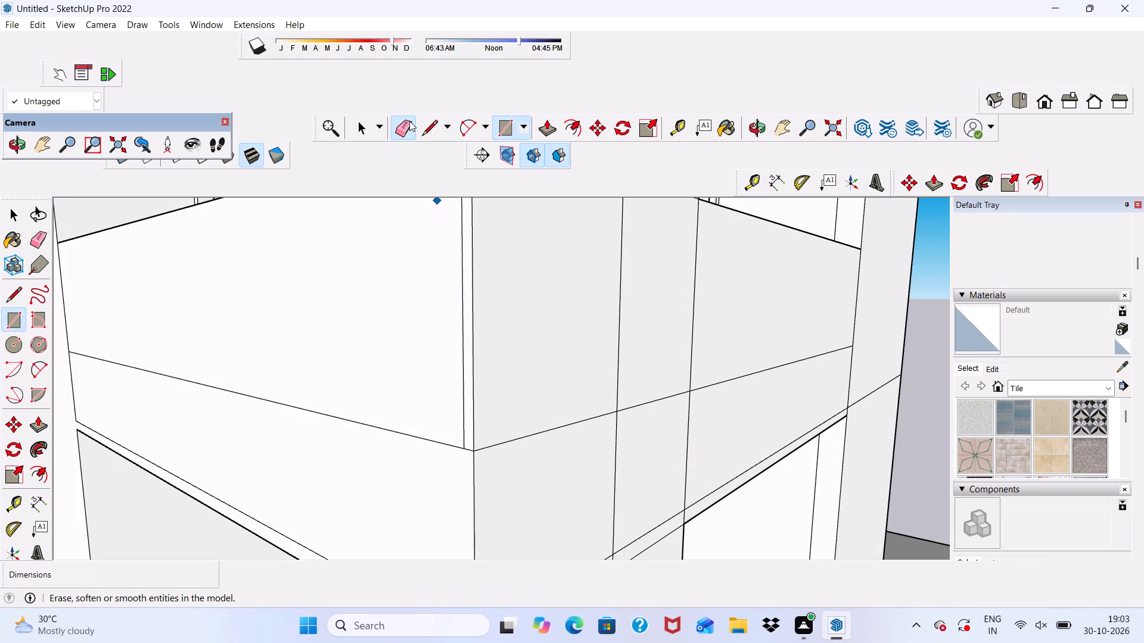
scroll(436, 247, "up", 3)
left_click(467, 248)
left_click(470, 252)
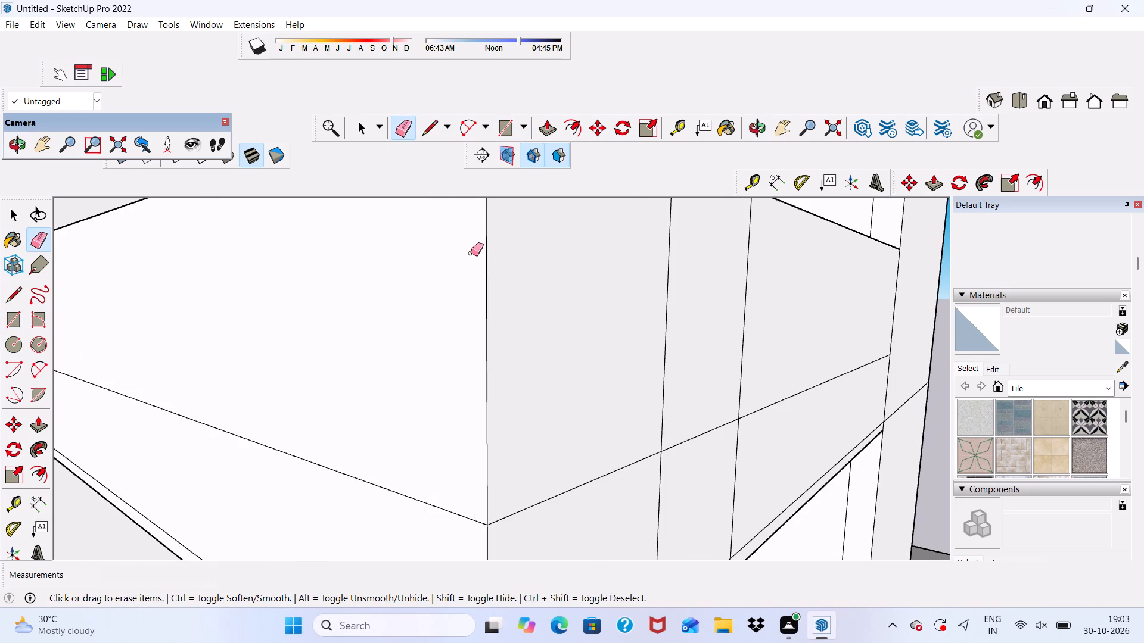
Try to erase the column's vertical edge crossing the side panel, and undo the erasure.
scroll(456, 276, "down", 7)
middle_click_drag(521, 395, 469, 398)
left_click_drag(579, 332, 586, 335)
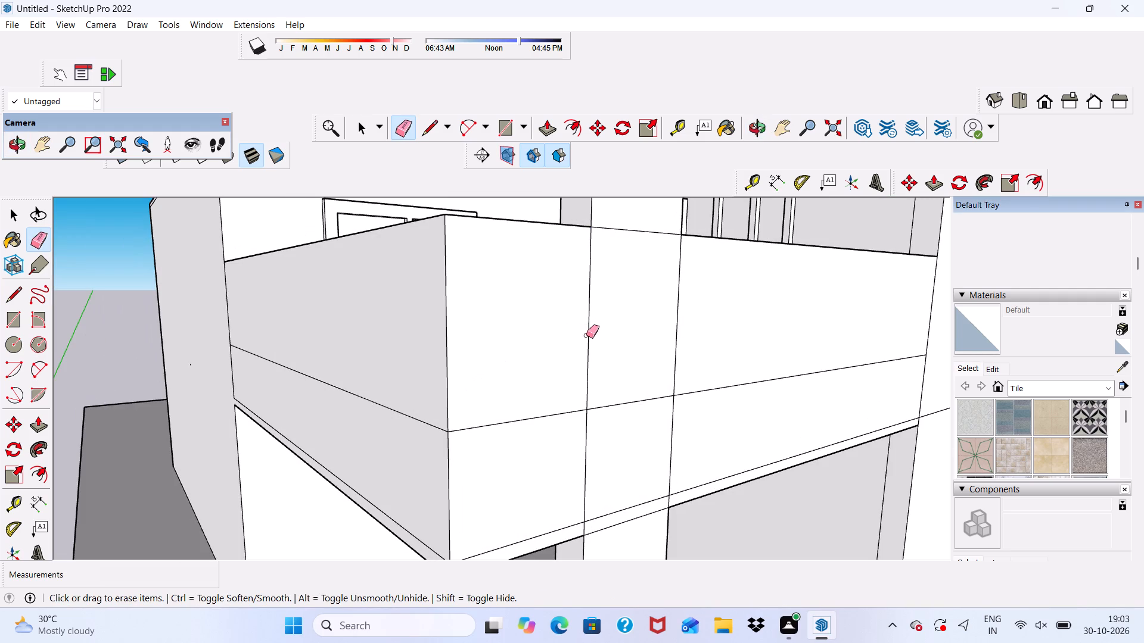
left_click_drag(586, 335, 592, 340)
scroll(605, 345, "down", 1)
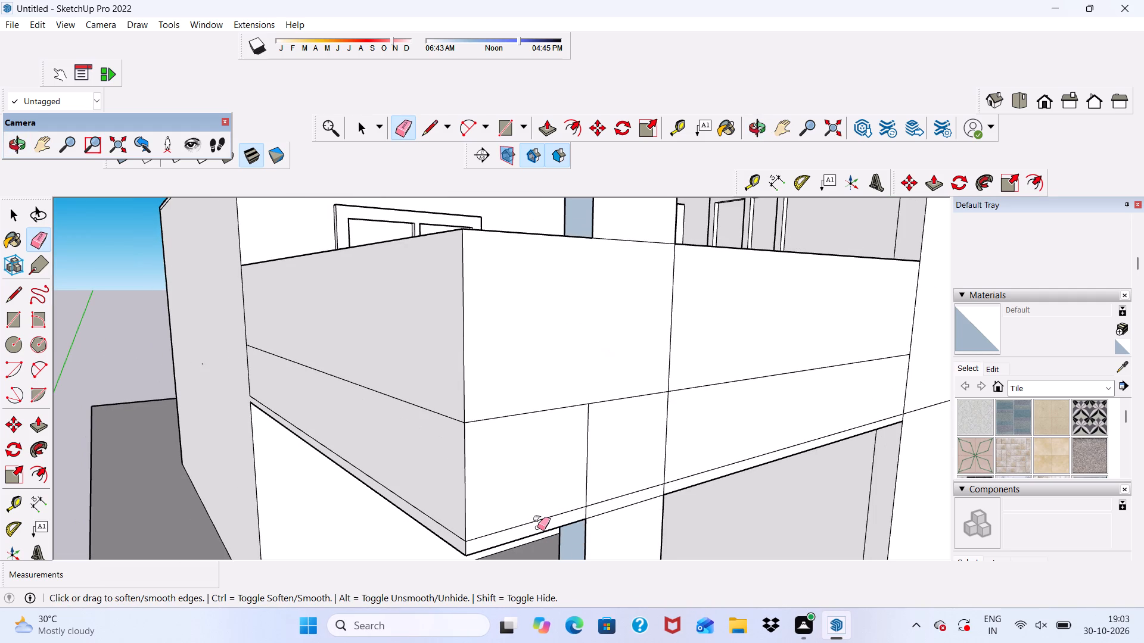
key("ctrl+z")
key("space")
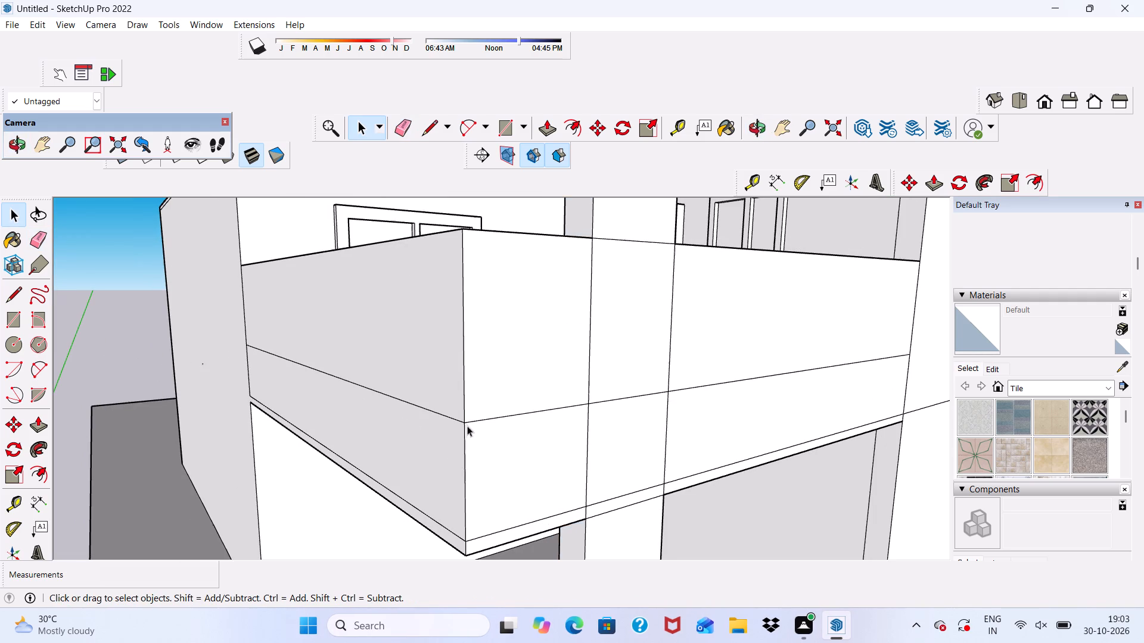
Examine the balcony's front and side panels and the whole building from outside.
scroll(419, 219, "down", 5)
middle_click_drag(525, 369, 399, 449)
scroll(397, 421, "up", 1)
scroll(391, 408, "down", 2)
middle_click_drag(391, 408, 549, 377)
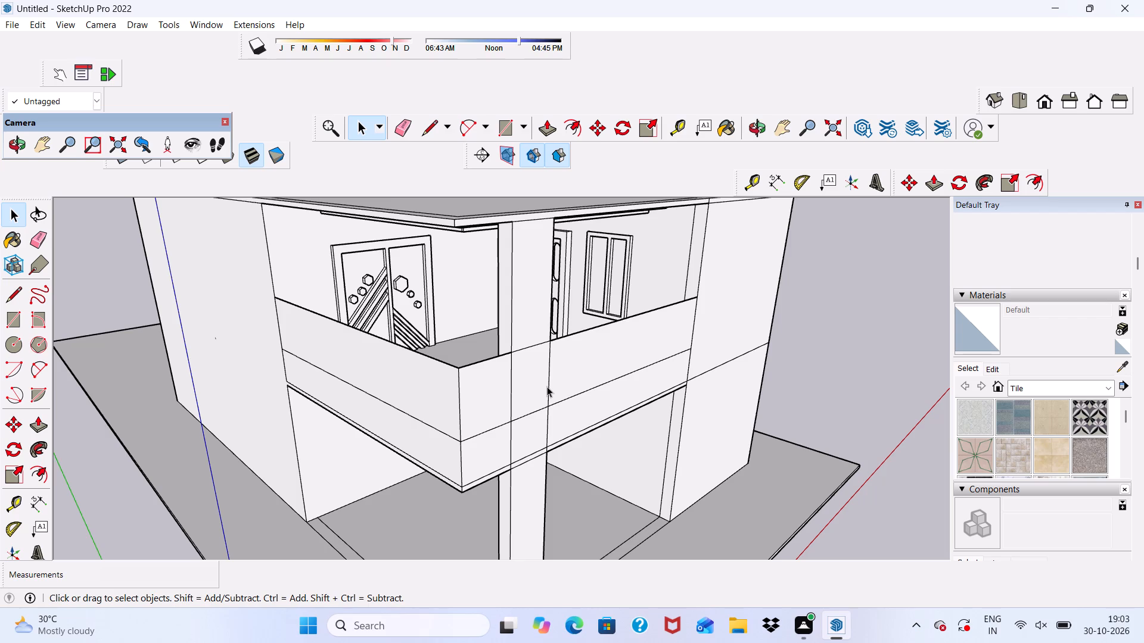
scroll(535, 400, "down", 5)
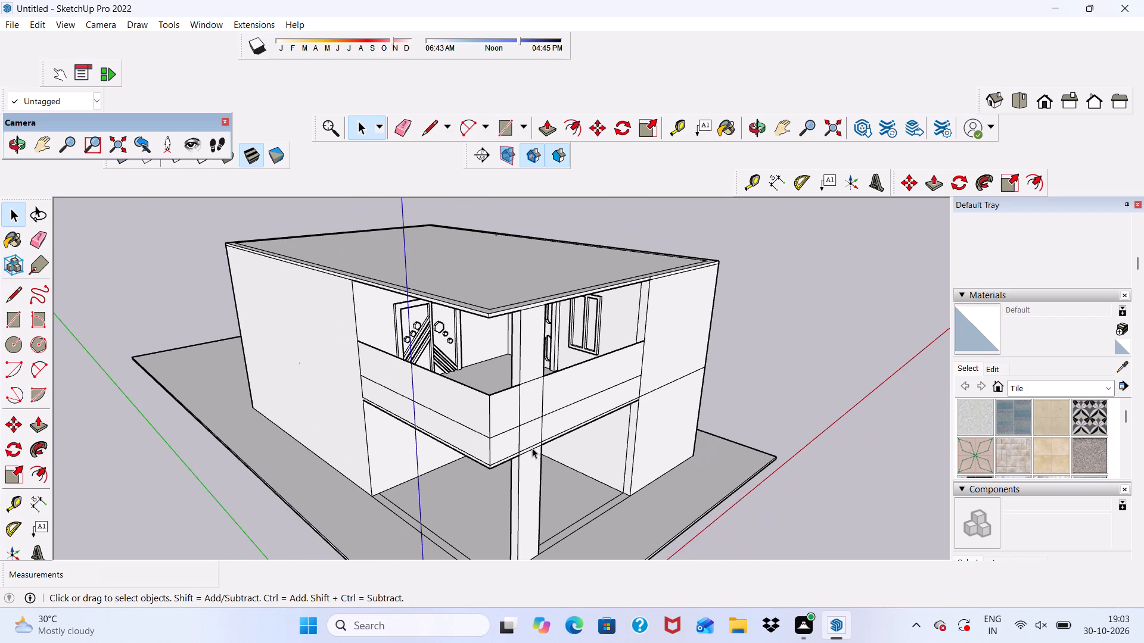
middle_click_drag(532, 448, 602, 400)
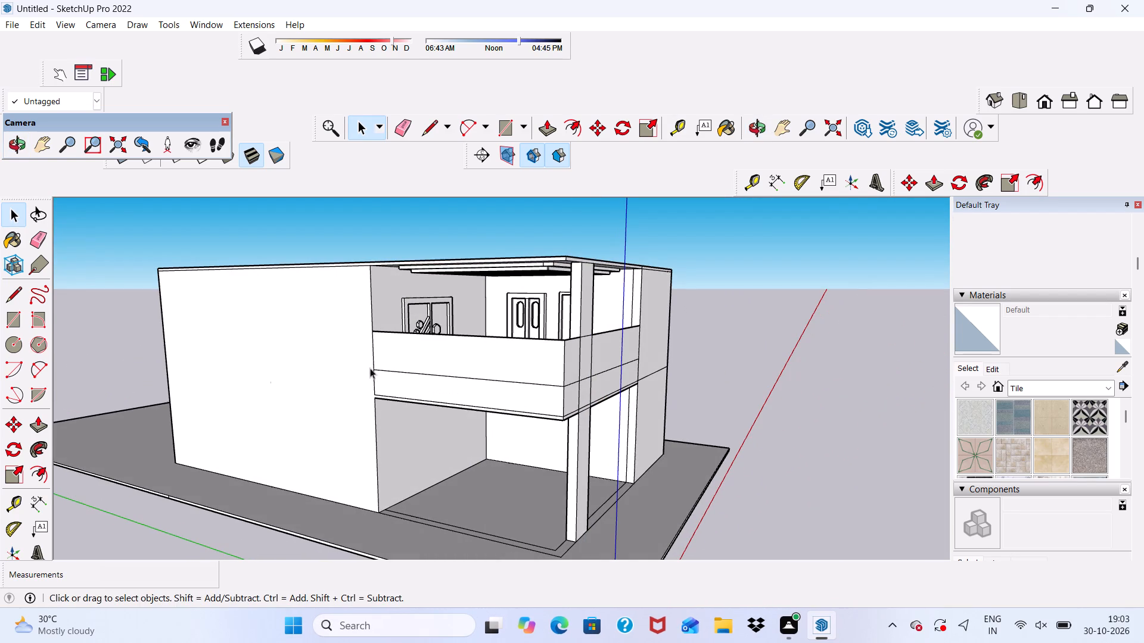
scroll(404, 349, "up", 5)
scroll(405, 349, "down", 4)
Push/Pull the narrow border face around the roof's perimeter up by 4' to form a roof parapet.
middle_click_drag(470, 400, 440, 504)
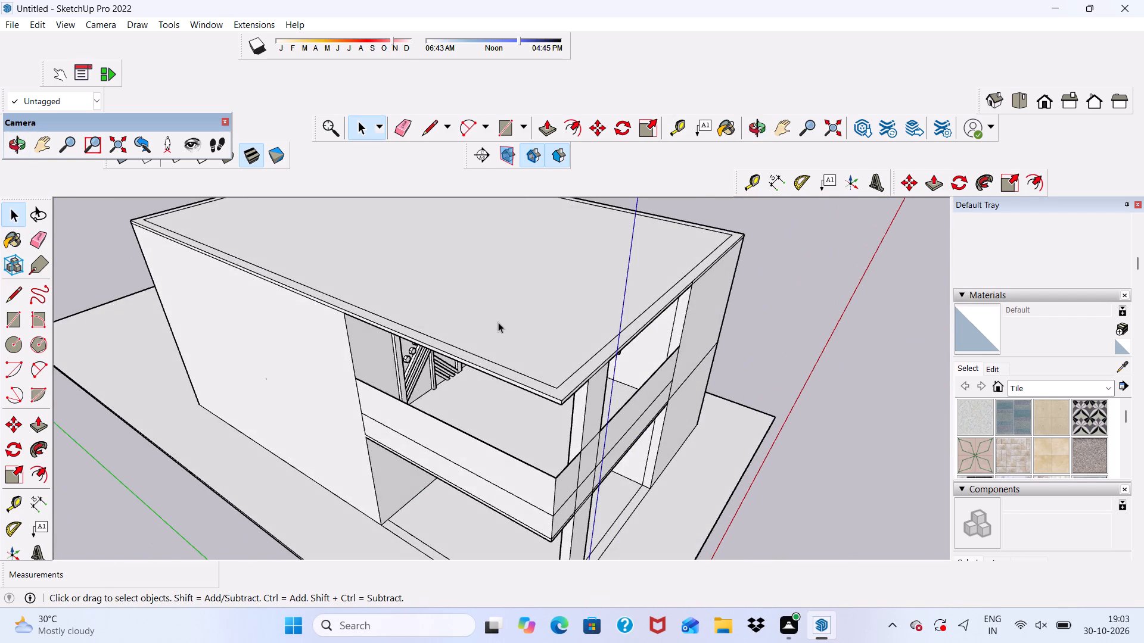
scroll(498, 322, "up", 3)
left_click(548, 121)
scroll(547, 368, "up", 1)
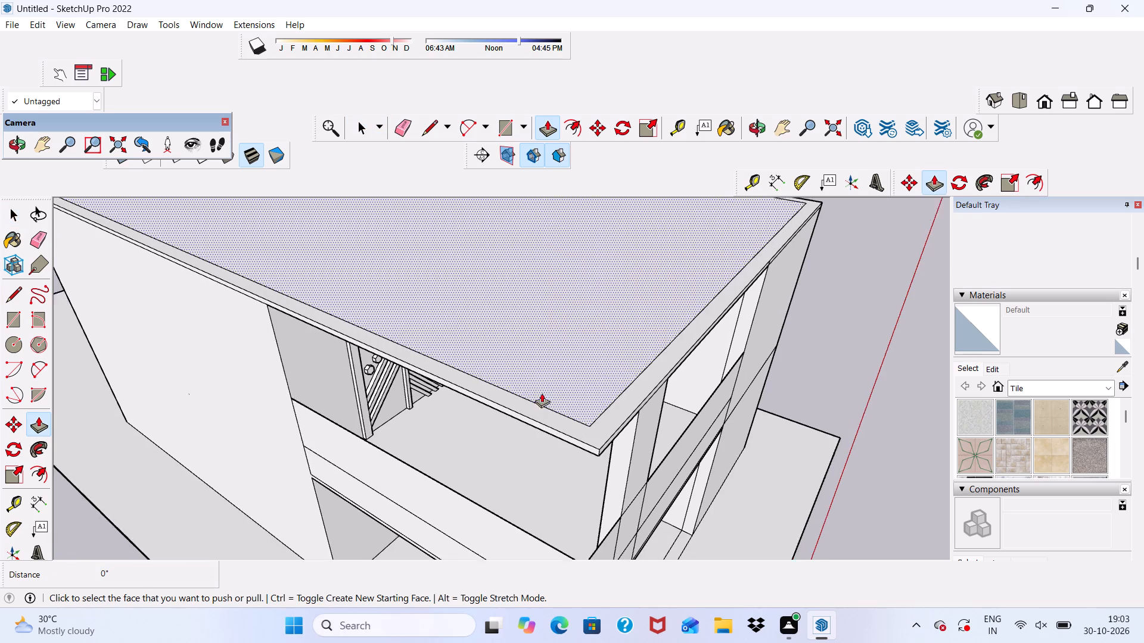
scroll(542, 393, "up", 1)
left_click(539, 408)
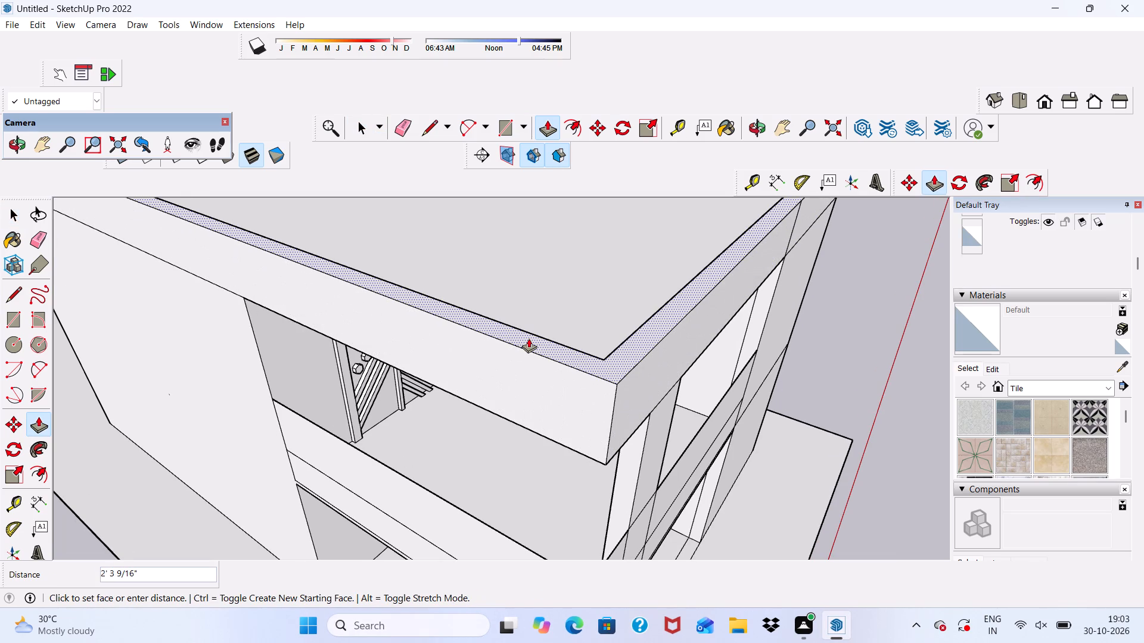
type("4'")
key("Return")
Examine the raised roof parapet, the balcony ceiling and the front facade from below.
scroll(529, 338, "down", 5)
middle_click_drag(527, 367, 531, 319)
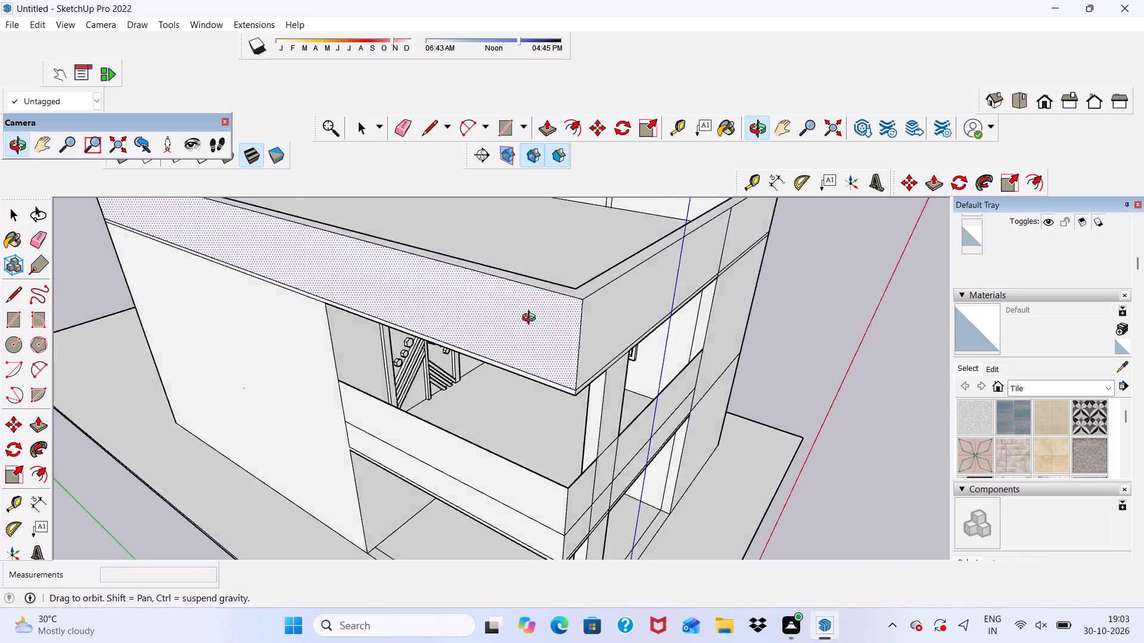
middle_click_drag(531, 319, 612, 223)
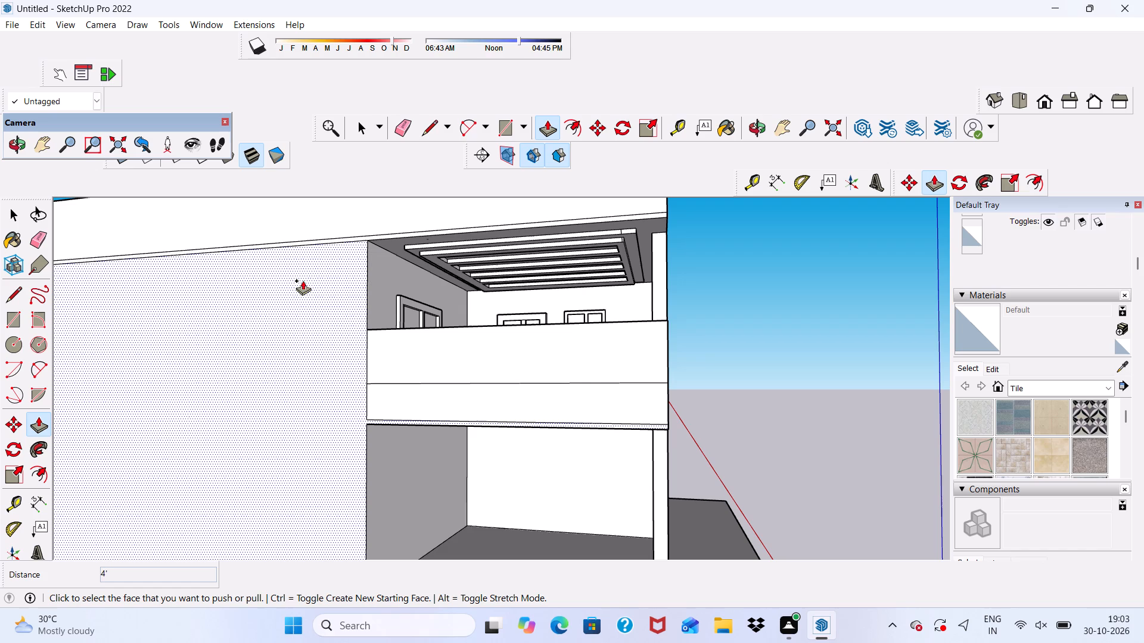
scroll(276, 294, "down", 4)
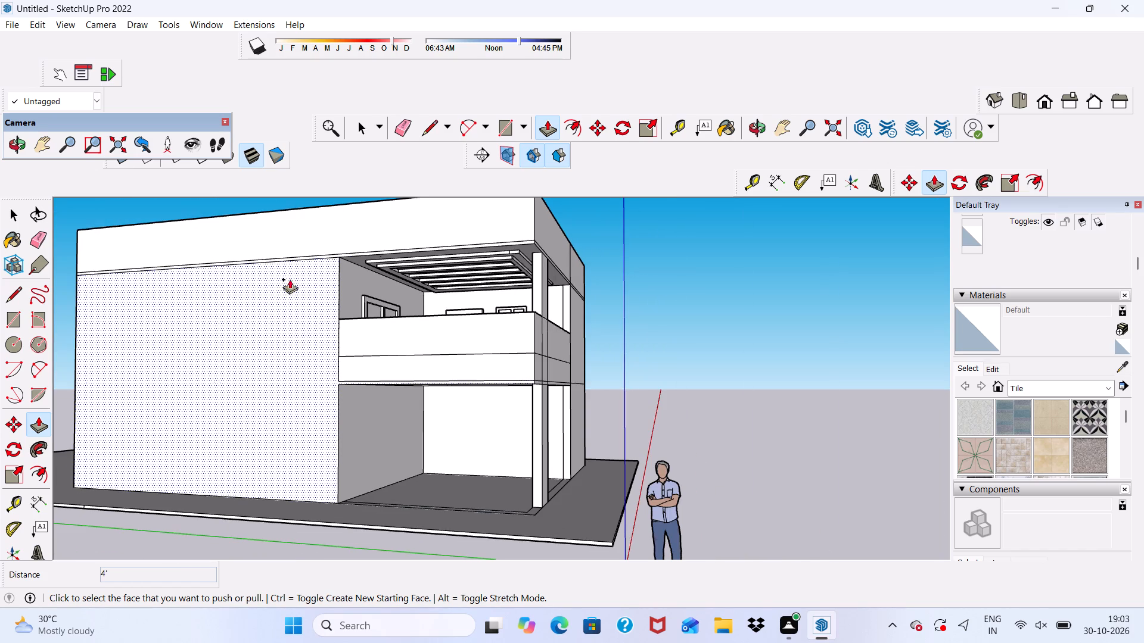
scroll(344, 201, "up", 1)
scroll(494, 245, "up", 5)
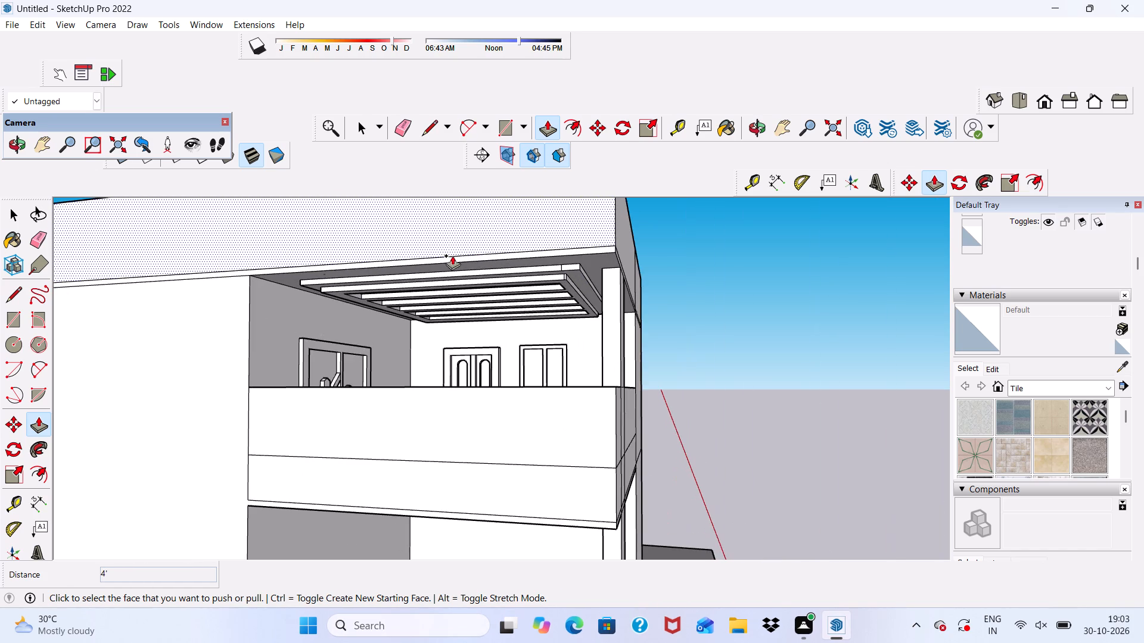
scroll(340, 258, "down", 4)
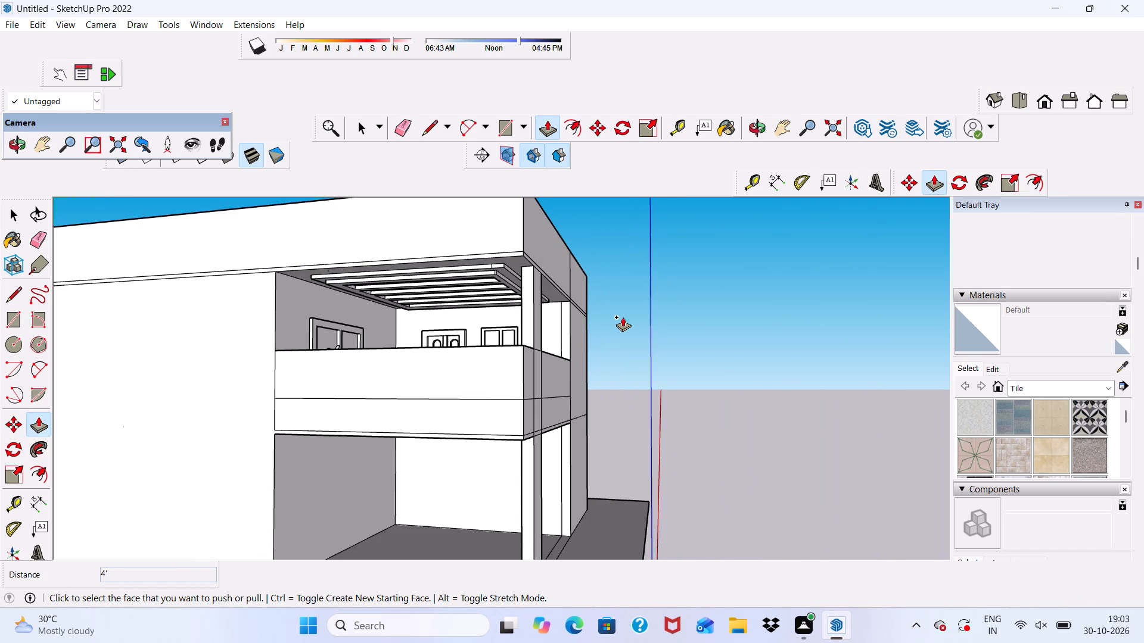
key("space")
scroll(632, 338, "up", 4)
scroll(632, 338, "down", 3)
Draw a rectangle about 24'9" by 3" along the front edge band of the roof slab, starting at its outer corner above the balcony.
middle_click_drag(632, 338, 632, 340)
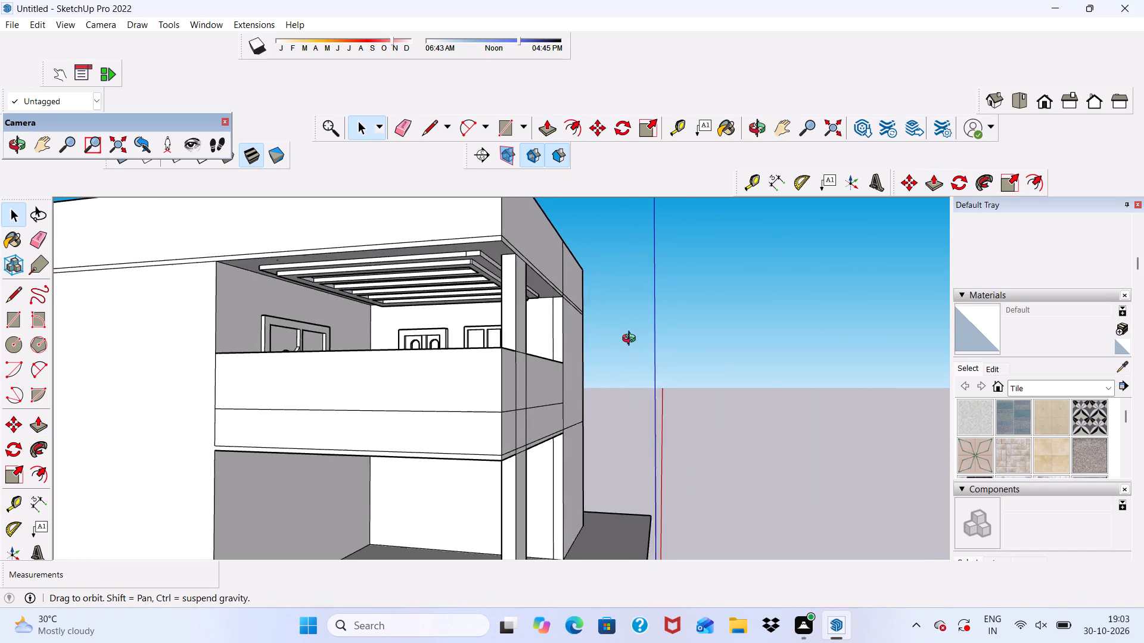
middle_click_drag(632, 340, 620, 360)
left_click(506, 126)
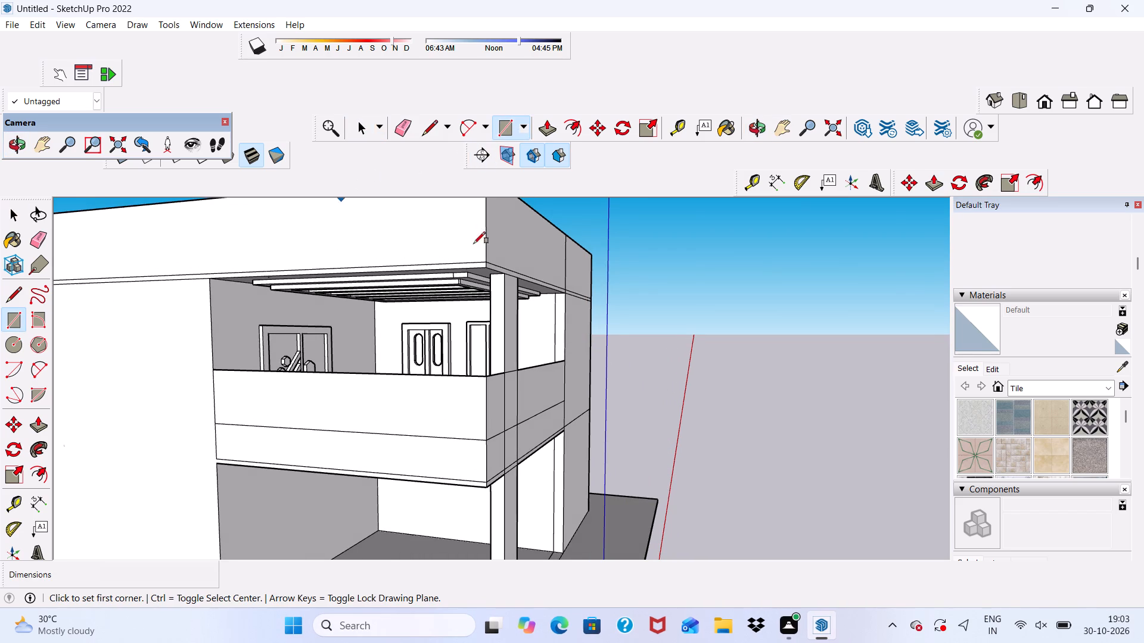
scroll(465, 275, "up", 11)
left_click(502, 266)
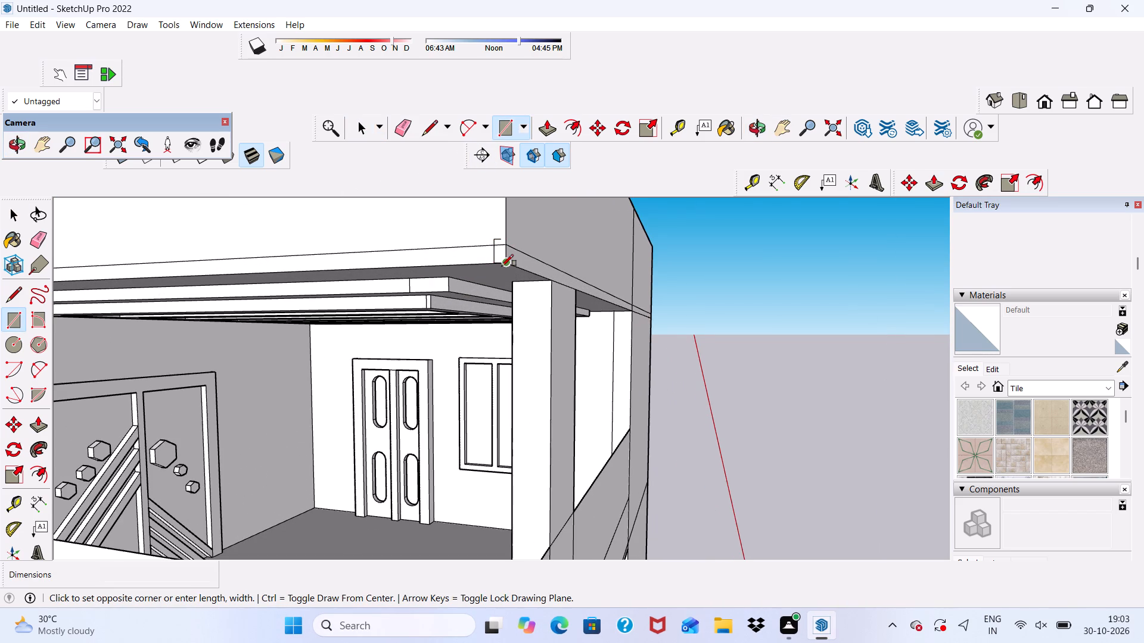
scroll(505, 232, "down", 10)
scroll(195, 257, "up", 12)
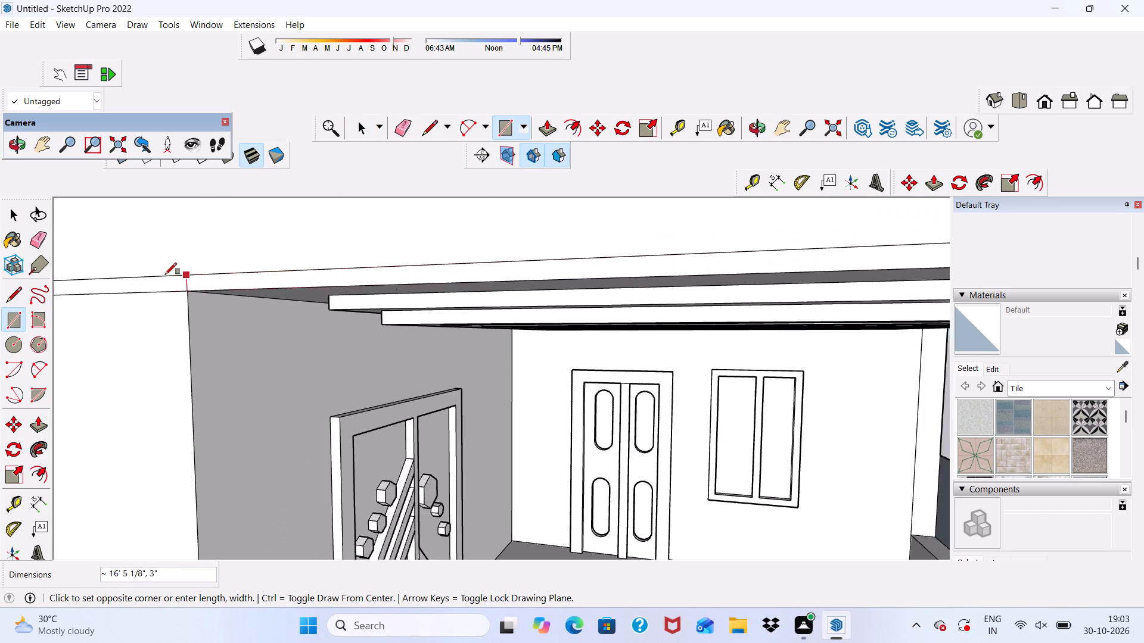
scroll(165, 274, "up", 3)
scroll(159, 277, "down", 9)
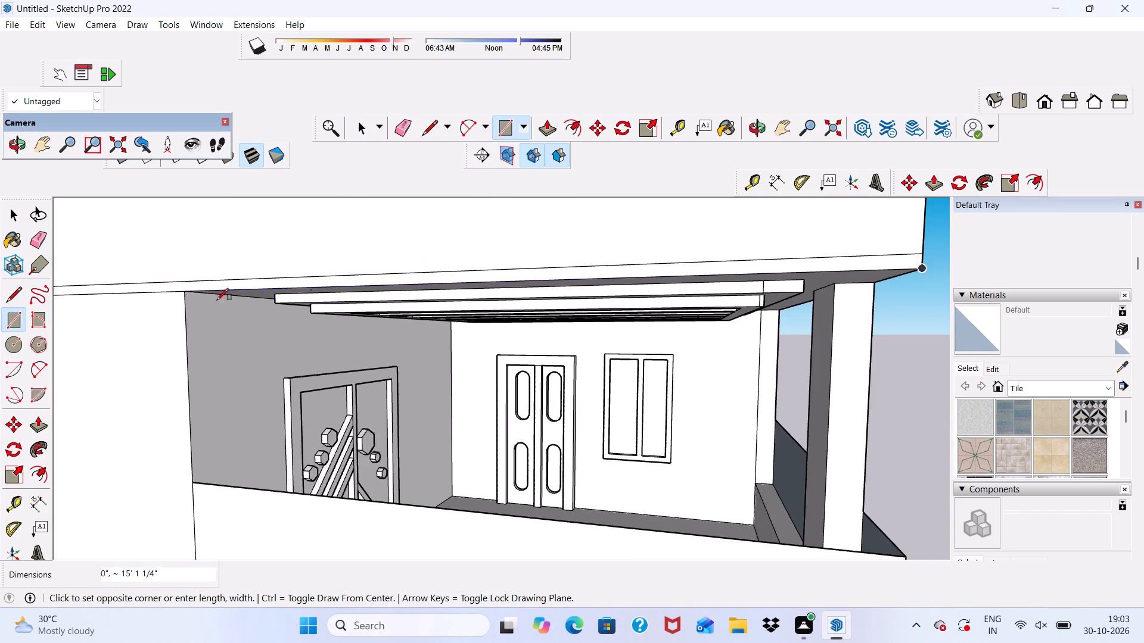
scroll(109, 279, "up", 5)
scroll(193, 290, "up", 2)
scroll(101, 291, "down", 2)
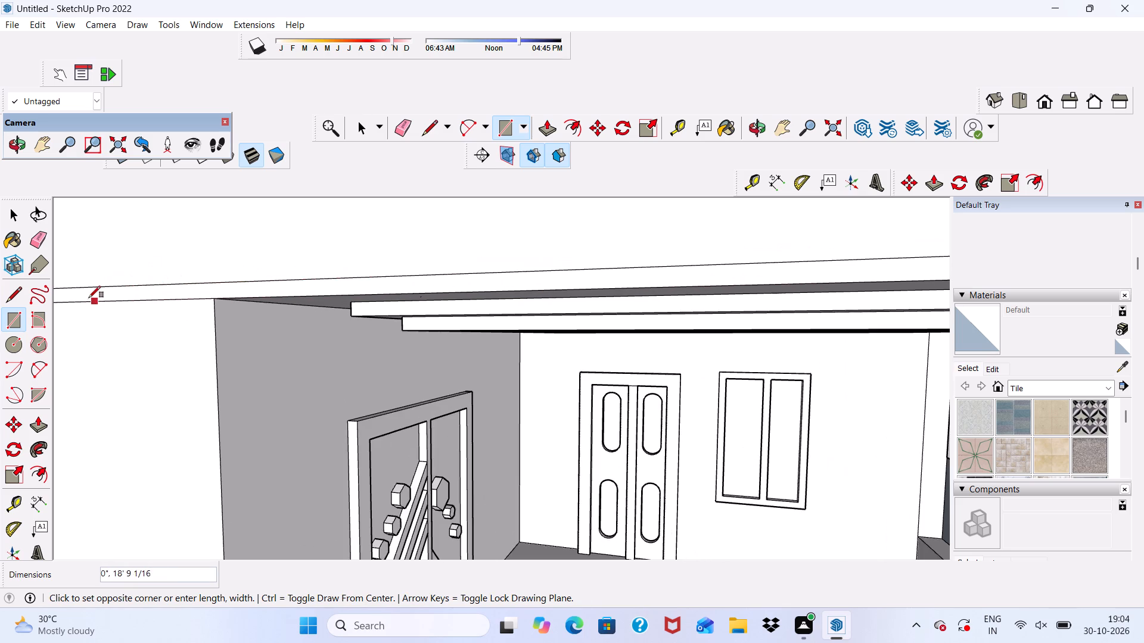
scroll(83, 298, "up", 4)
scroll(85, 284, "down", 15)
scroll(237, 275, "up", 4)
scroll(130, 280, "up", 2)
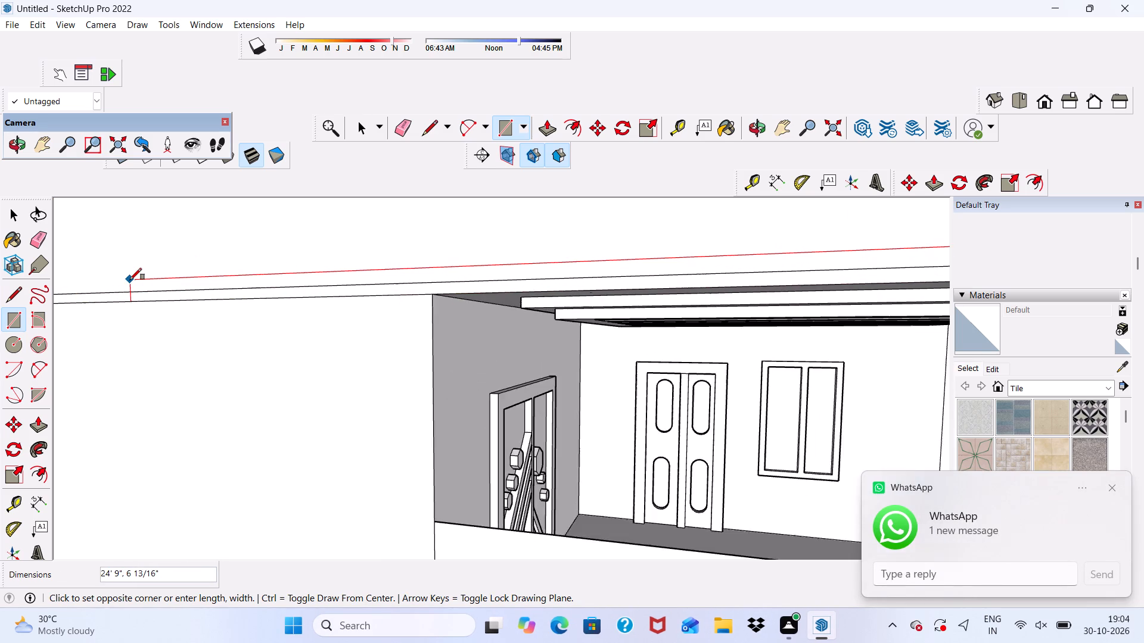
scroll(130, 280, "up", 4)
left_click(125, 292)
scroll(147, 288, "down", 3)
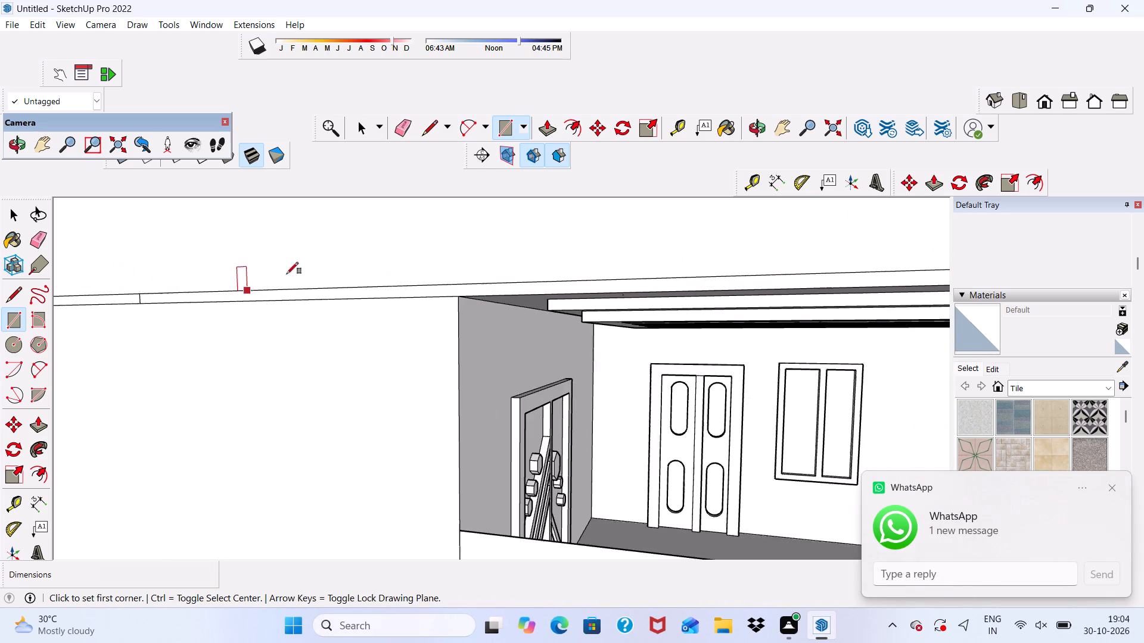
Push/Pull the 24'9" by 3" strip on the roof slab's edge outward by 1' to form a projecting ledge.
scroll(287, 274, "down", 5)
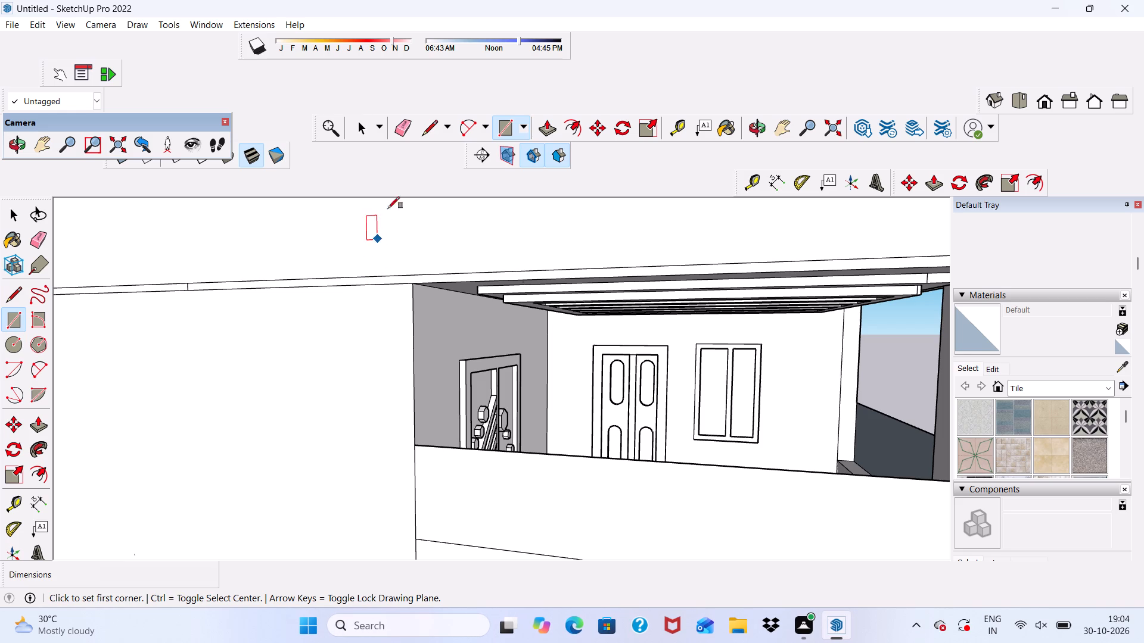
left_click(543, 124)
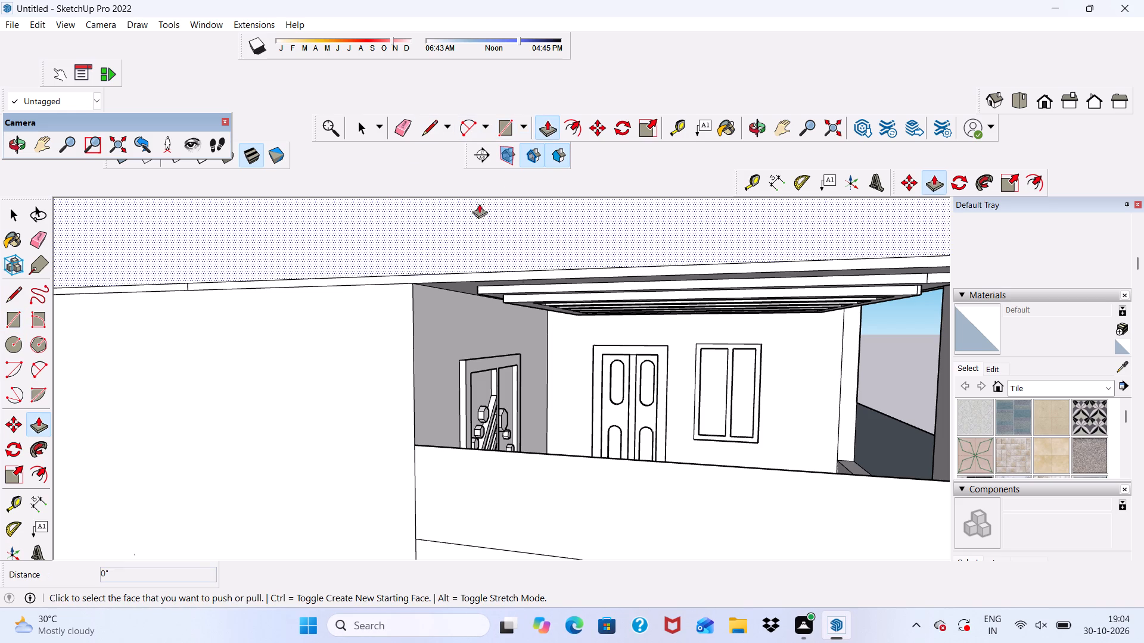
scroll(367, 288, "up", 7)
left_click(355, 283)
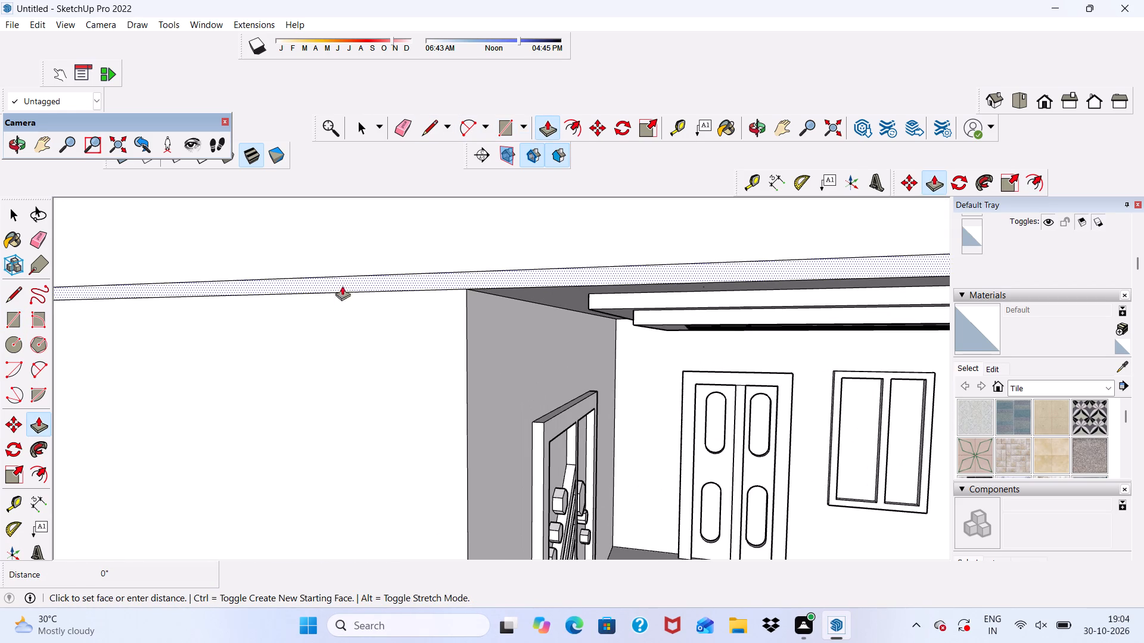
scroll(327, 292, "down", 10)
scroll(276, 263, "down", 4)
scroll(394, 232, "down", 4)
middle_click_drag(380, 246, 232, 267)
middle_click_drag(349, 280, 344, 316)
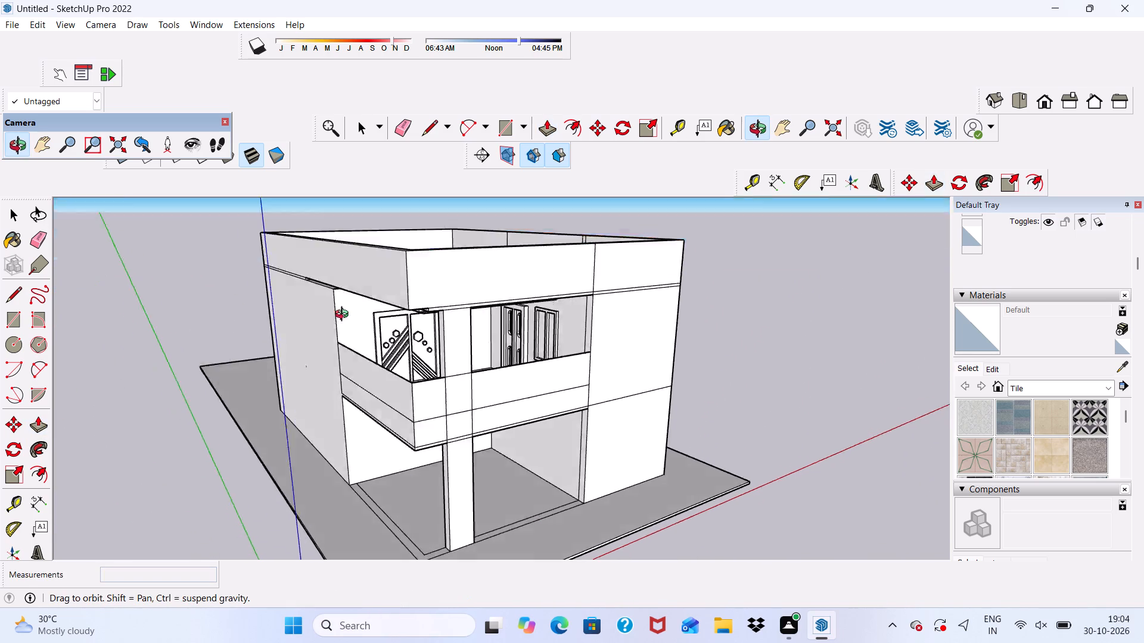
middle_click_drag(344, 316, 332, 363)
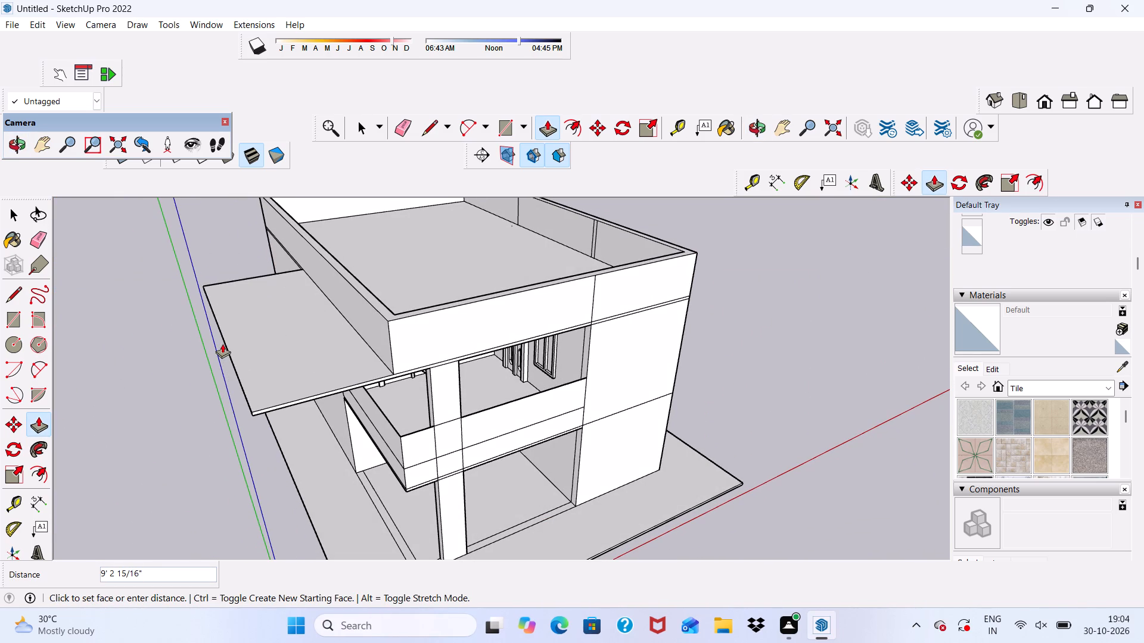
type("1'")
key("Return")
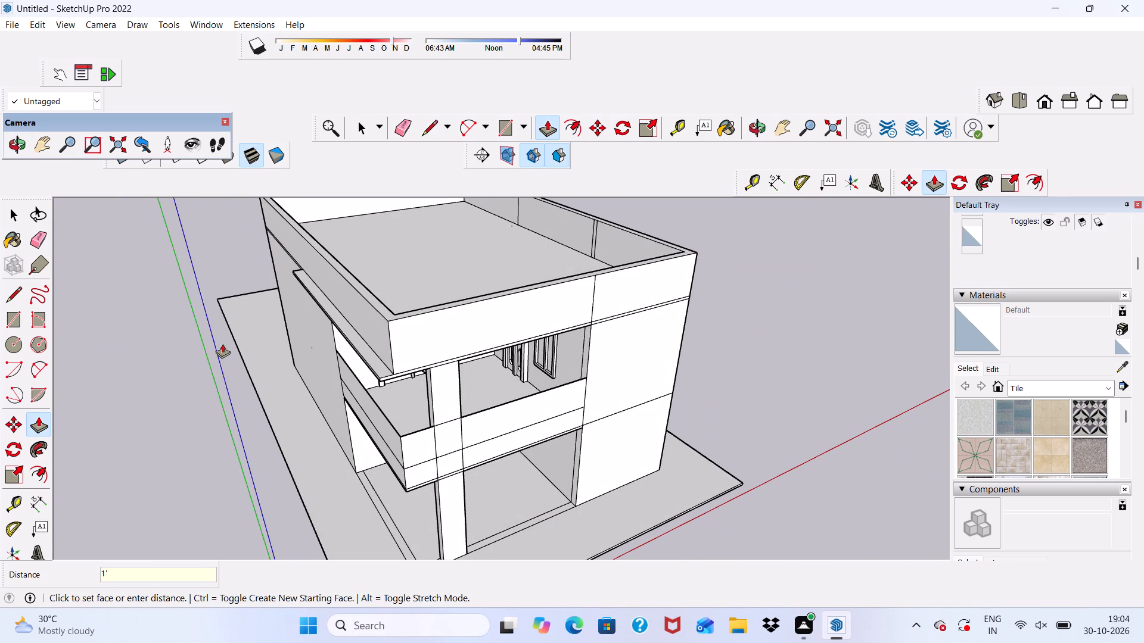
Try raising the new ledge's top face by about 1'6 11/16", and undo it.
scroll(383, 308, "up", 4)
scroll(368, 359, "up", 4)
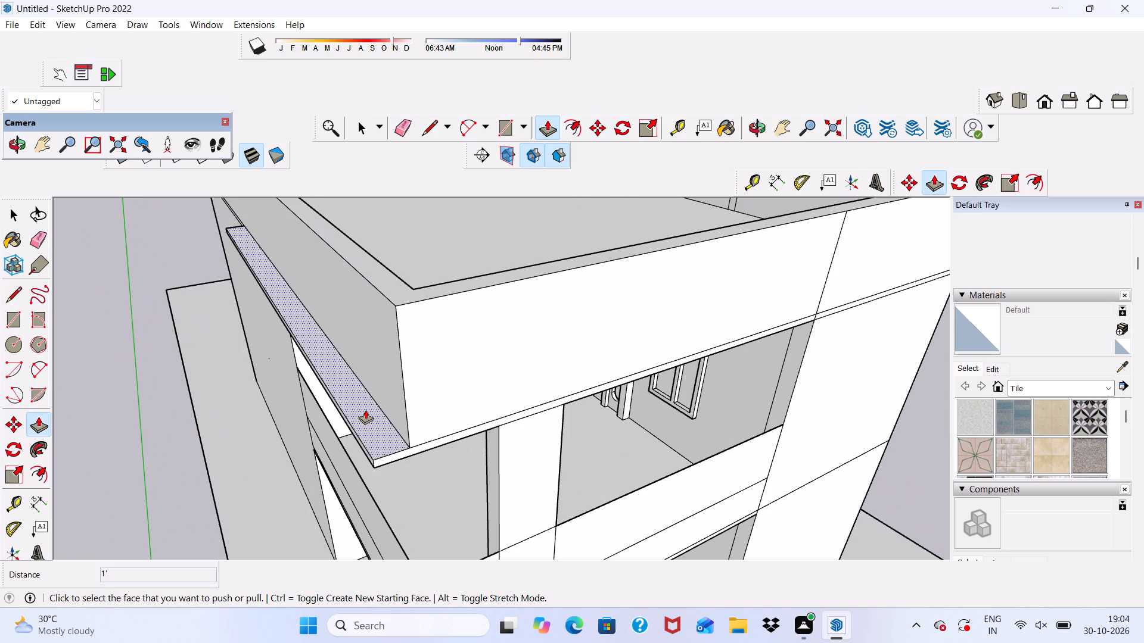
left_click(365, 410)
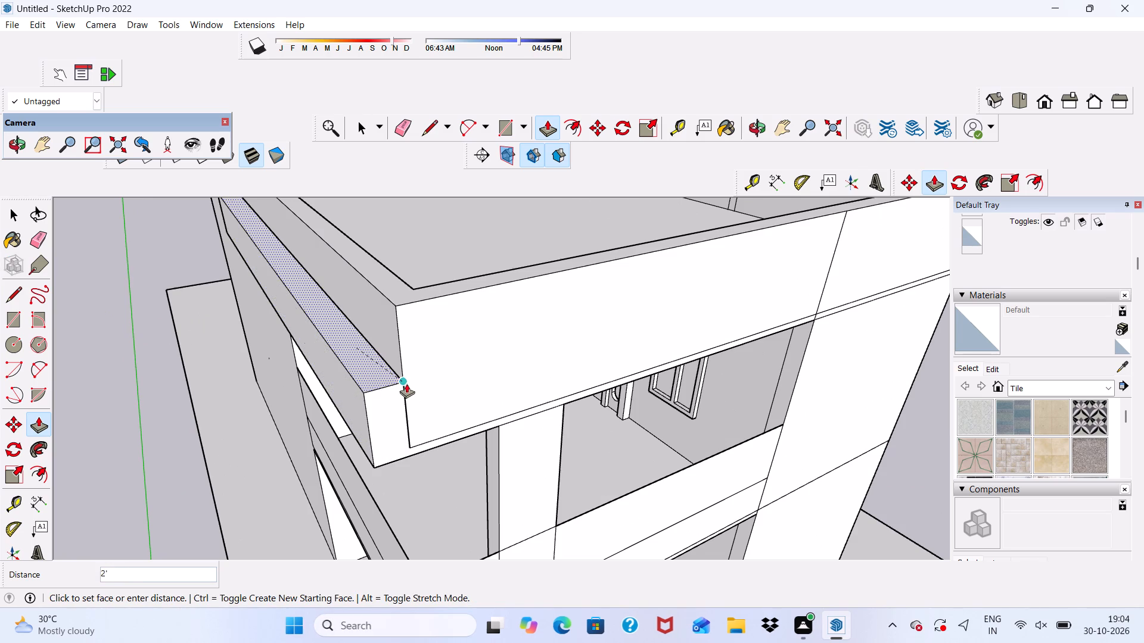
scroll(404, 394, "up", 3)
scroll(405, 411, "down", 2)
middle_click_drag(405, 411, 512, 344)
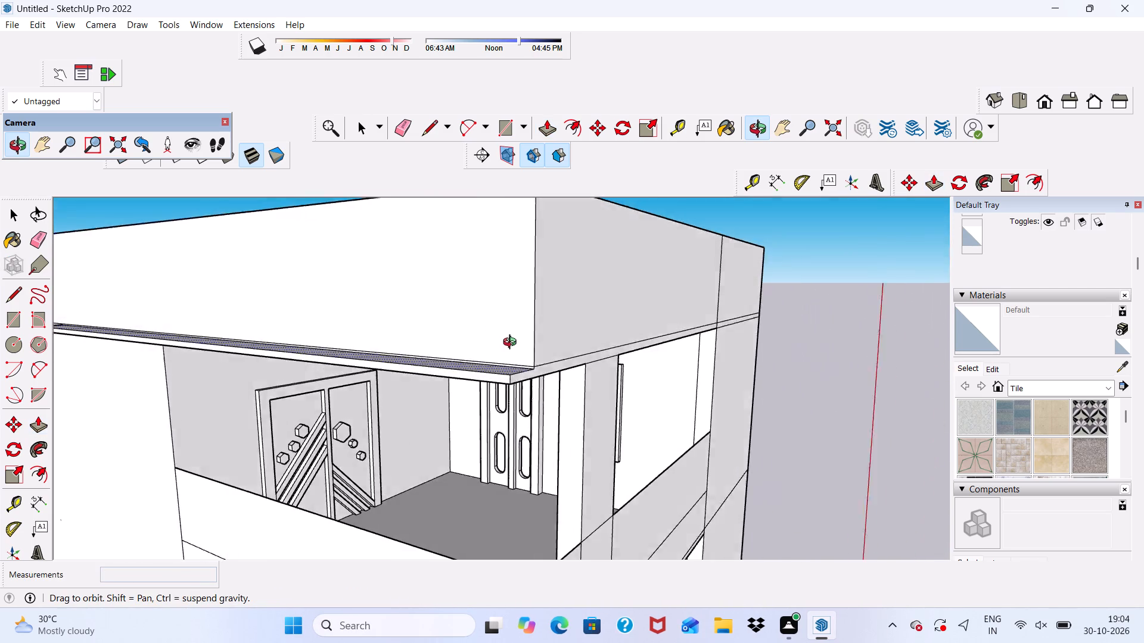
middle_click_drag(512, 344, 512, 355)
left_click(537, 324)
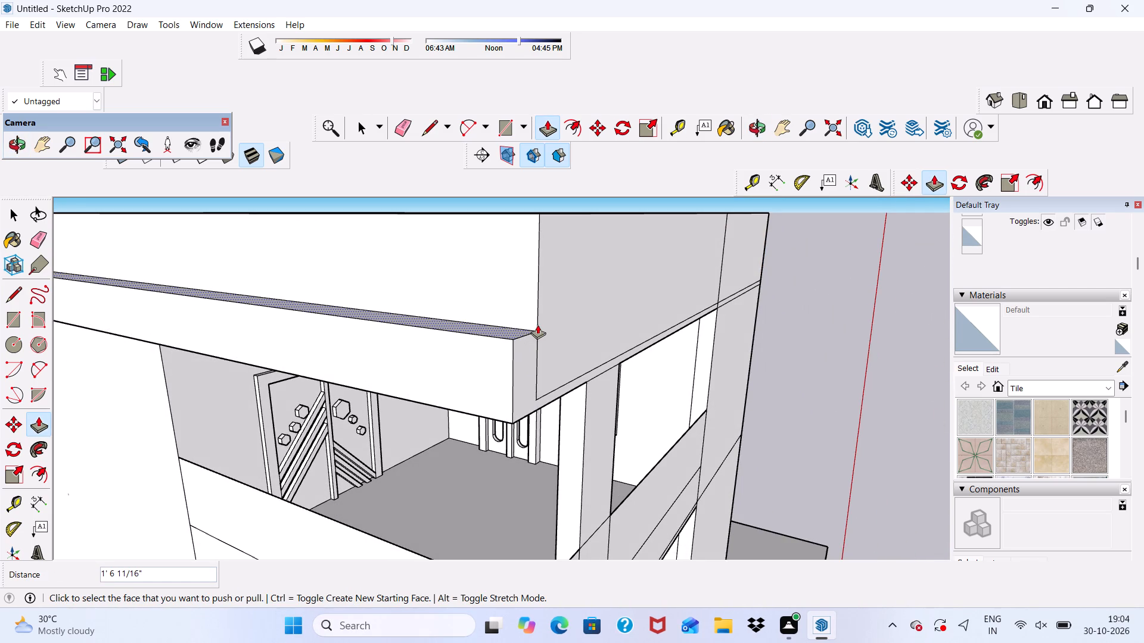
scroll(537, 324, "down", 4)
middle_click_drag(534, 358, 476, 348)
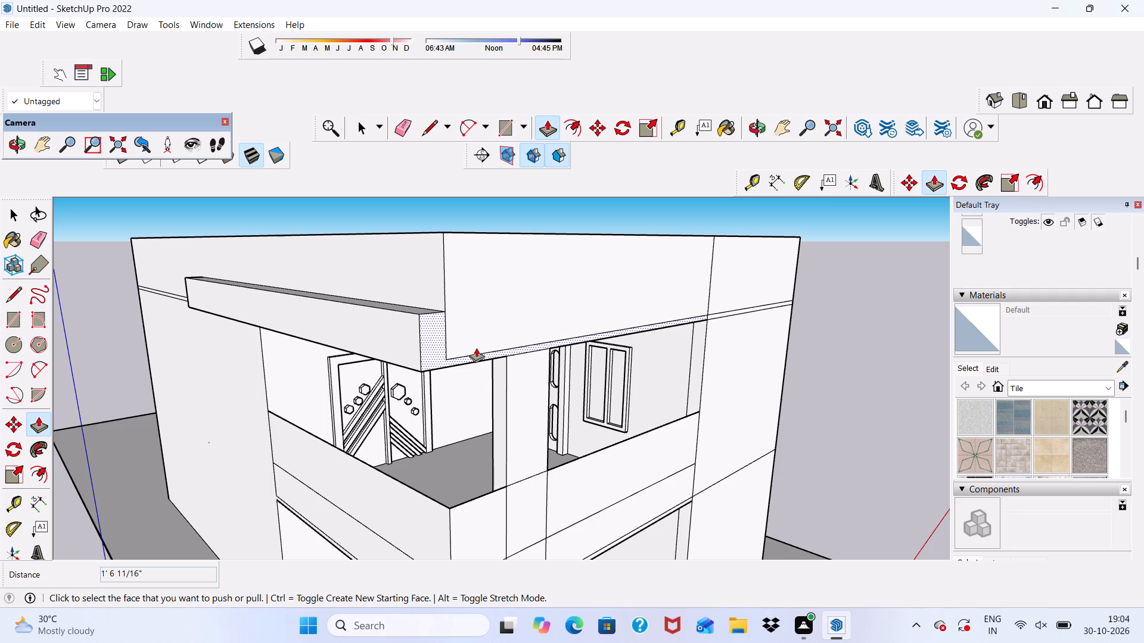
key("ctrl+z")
Push/Pull the new ledge's top face up by about 1'2 1/8" as a separate upper block.
scroll(467, 373, "up", 4)
scroll(383, 325, "up", 3)
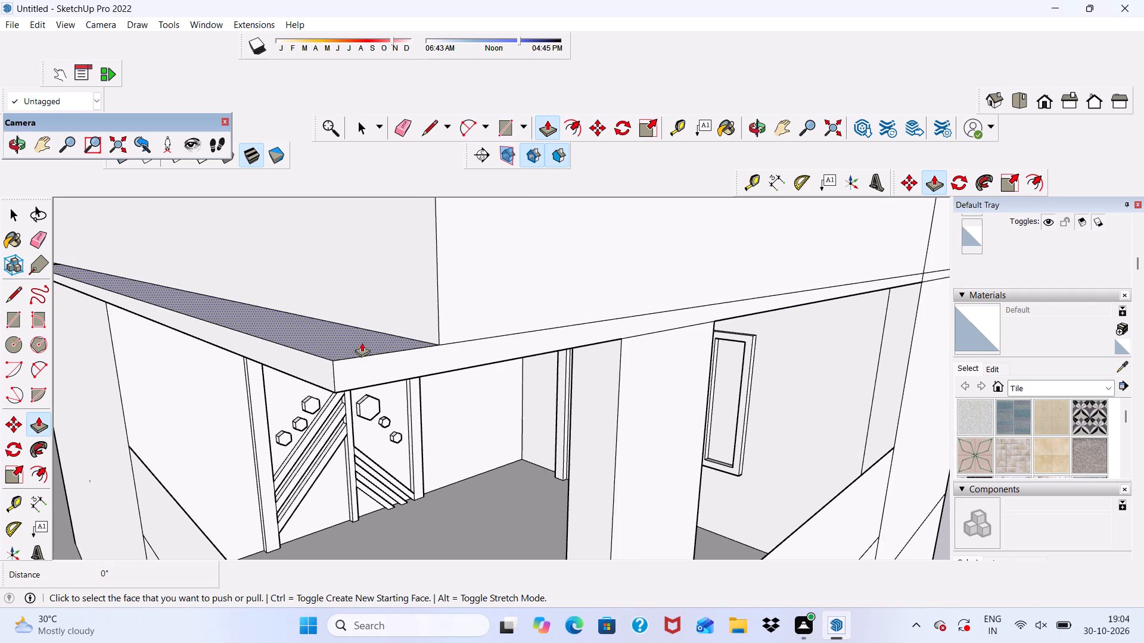
left_click(359, 342)
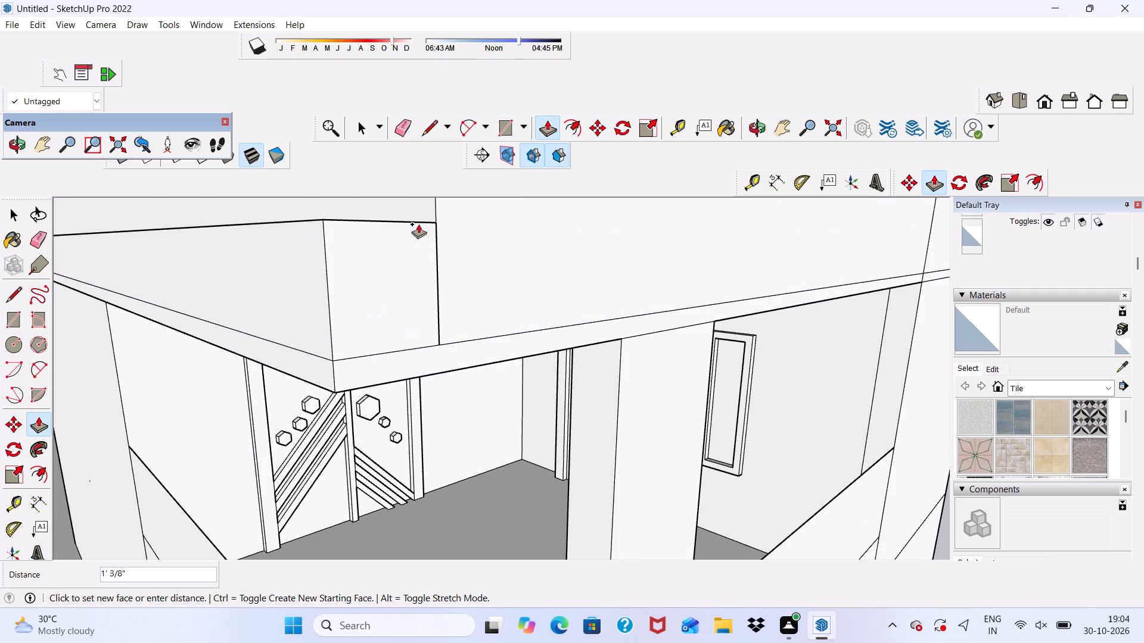
scroll(418, 224, "down", 6)
left_click(431, 217)
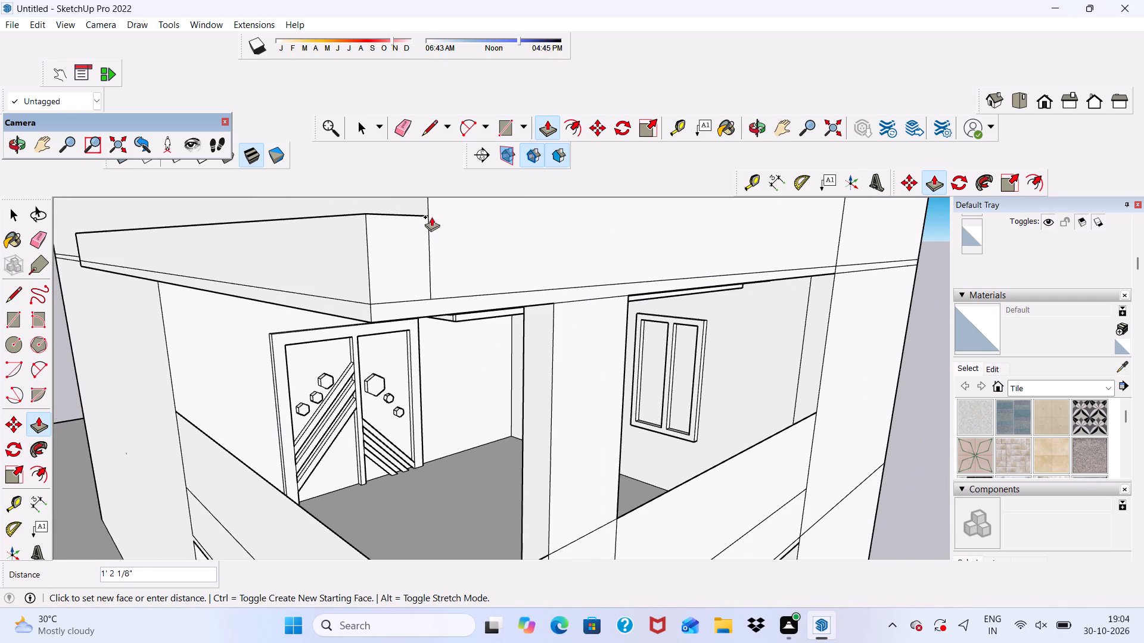
Push/Pull the raised ledge's end face at the balcony corner outward by about 1'6 7/8".
scroll(431, 220, "down", 3)
middle_click_drag(427, 266, 276, 325)
scroll(359, 266, "up", 3)
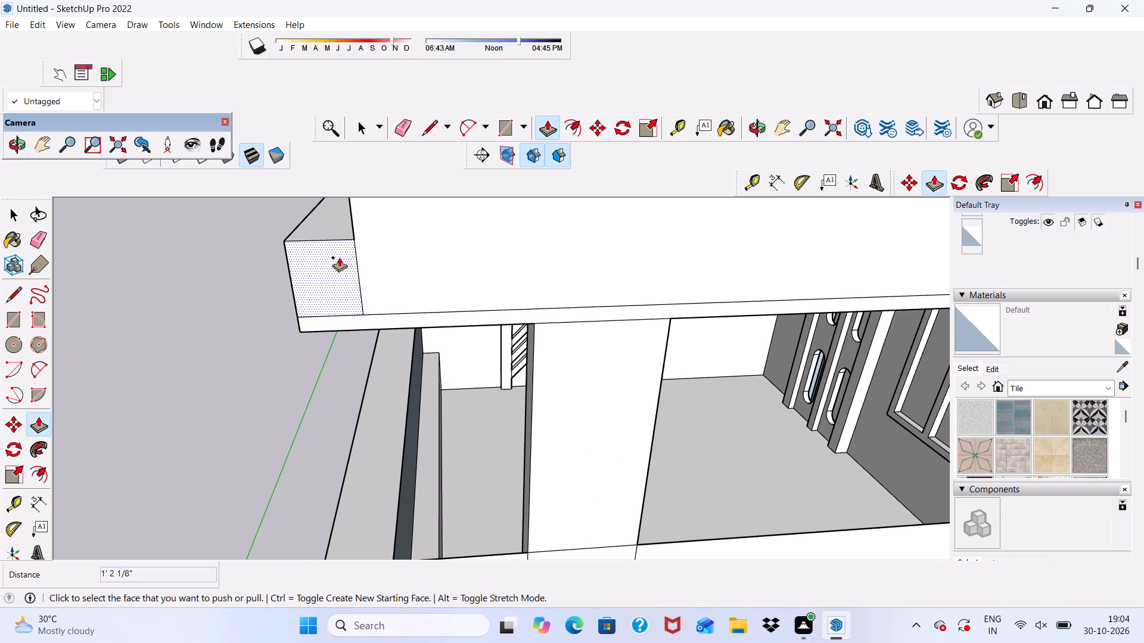
left_click(338, 257)
left_click(304, 284)
Push/Pull the inner side of the corner extension about 17'1 1/4" along the adjacent facade to the end of the balcony opening.
scroll(351, 279, "up", 3)
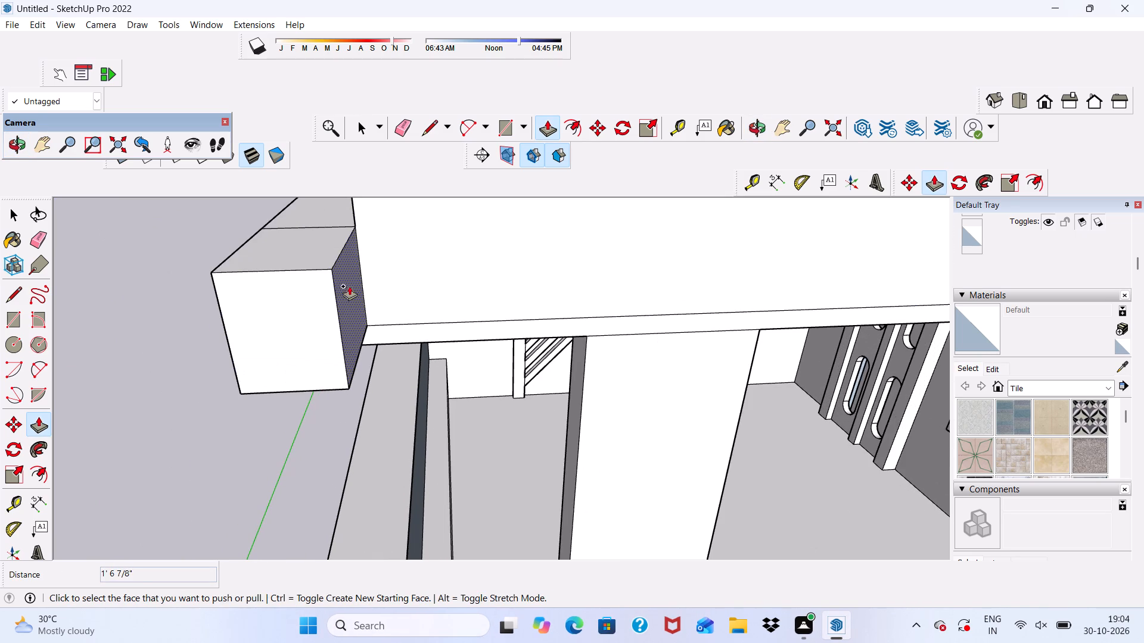
left_click(345, 294)
scroll(344, 300, "down", 4)
scroll(323, 250, "down", 4)
scroll(370, 242, "down", 9)
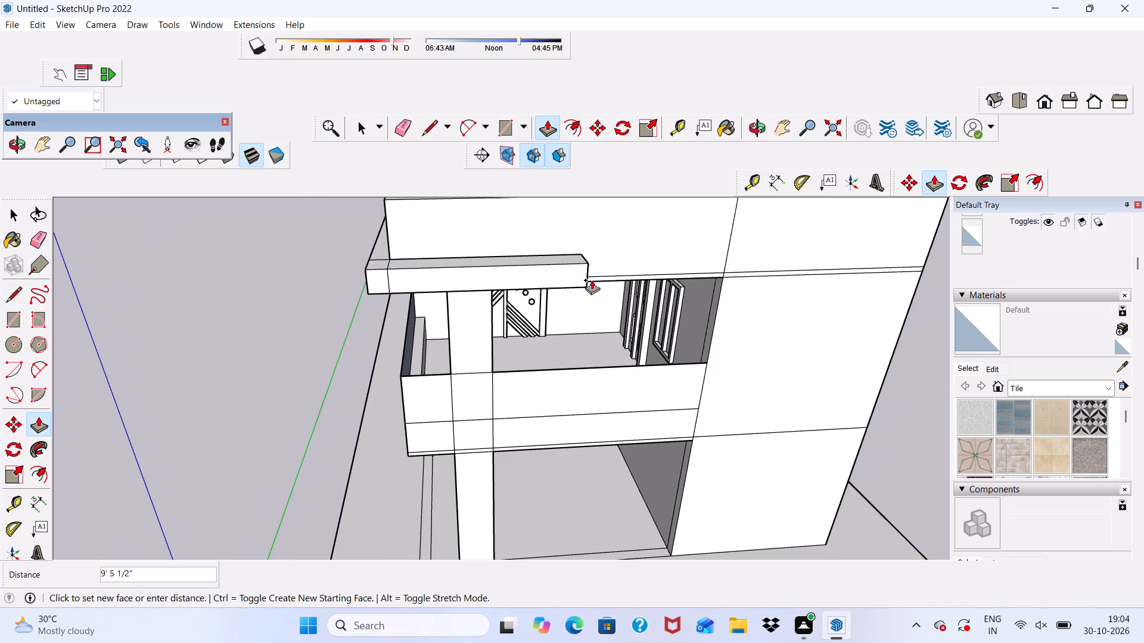
scroll(715, 314, "up", 8)
scroll(720, 269, "down", 1)
scroll(720, 284, "up", 3)
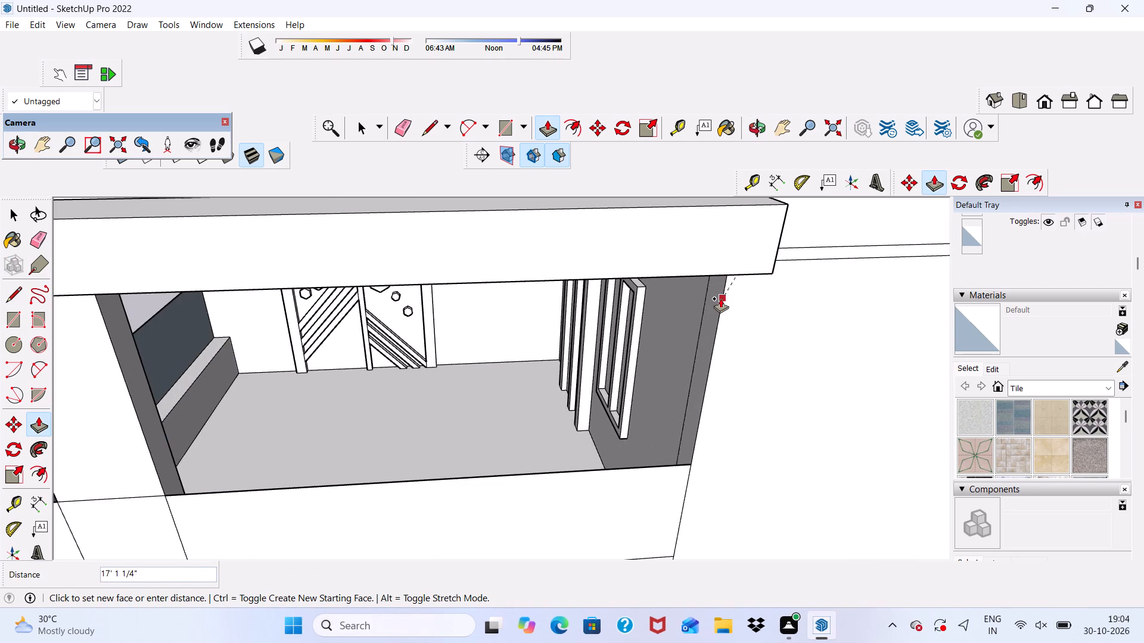
left_click(720, 298)
Push/Pull the undersides of the adjacent canopy run and its corner piece down 3" to meet the slab's underside.
scroll(571, 286, "down", 5)
middle_click_drag(537, 308, 554, 225)
scroll(559, 244, "down", 6)
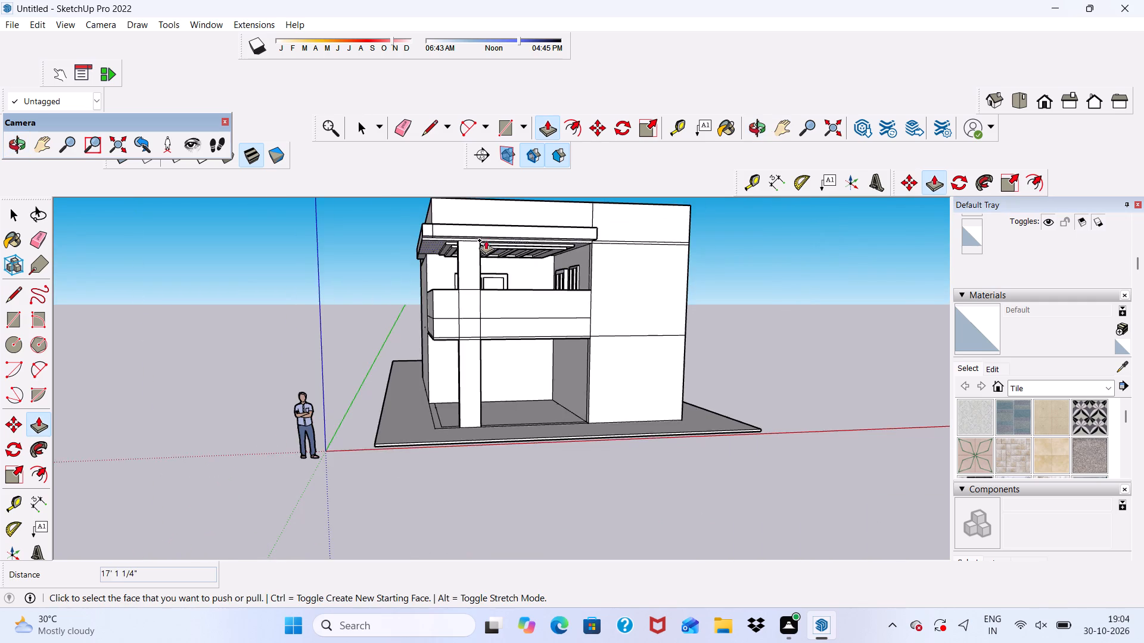
middle_click_drag(486, 239, 492, 200)
scroll(476, 209, "up", 13)
left_click(437, 214)
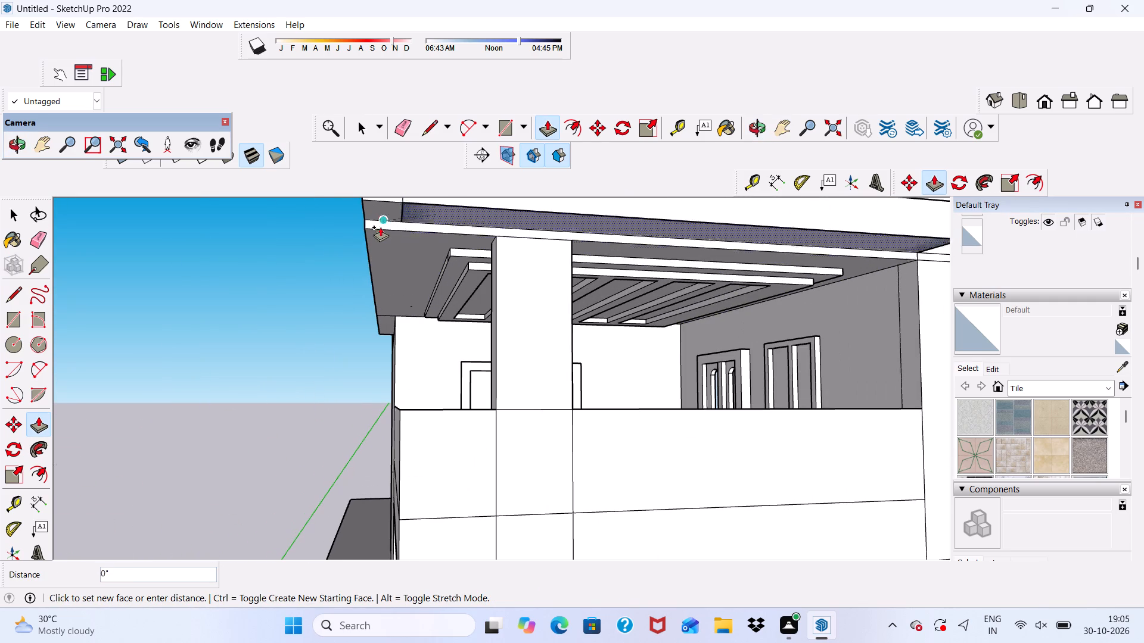
left_click(380, 227)
left_click(380, 210)
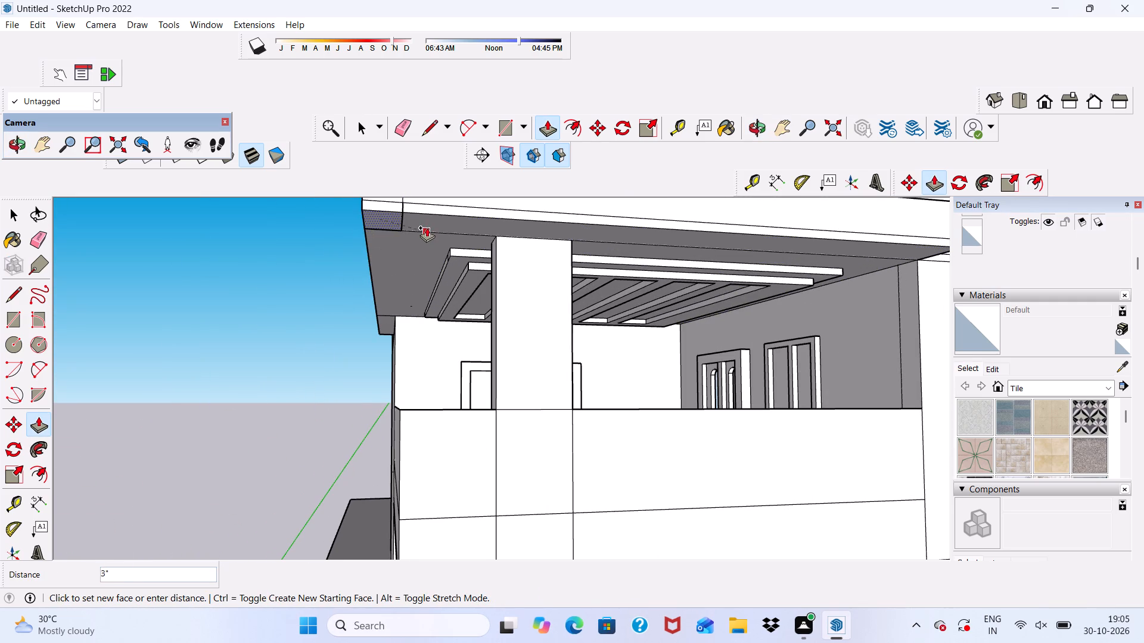
left_click(427, 227)
Erase the horizontal seam line along the outer face of the 24'9" canopy run.
scroll(418, 249, "down", 4)
middle_click_drag(426, 280, 612, 309)
scroll(632, 235, "up", 1)
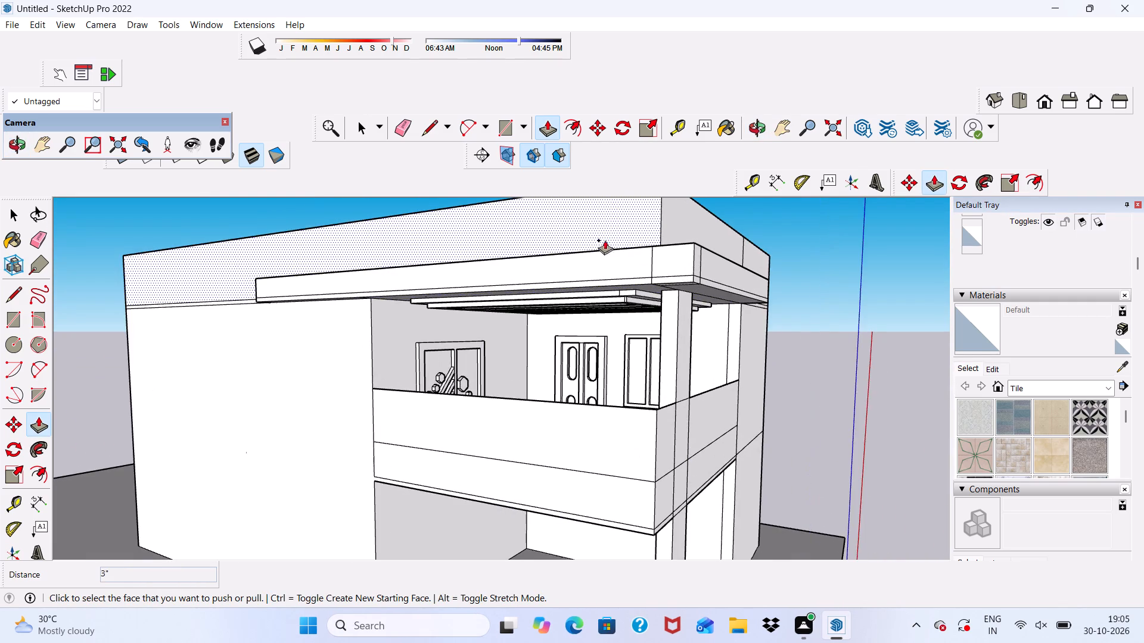
scroll(405, 255, "down", 3)
middle_click_drag(363, 276, 424, 221)
scroll(416, 242, "up", 4)
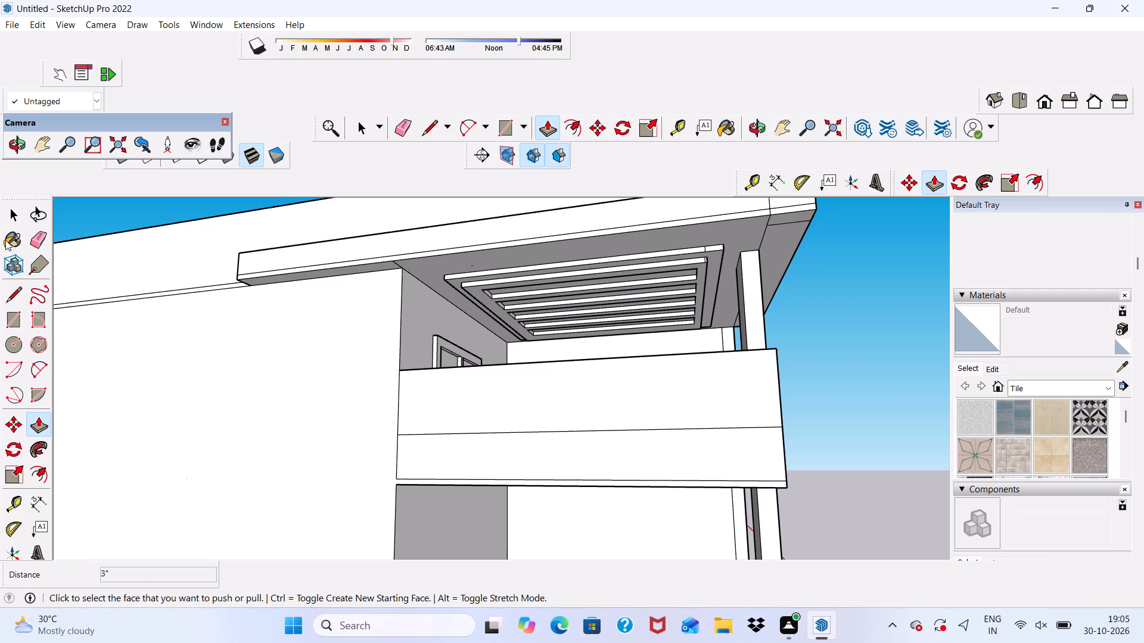
key("space")
scroll(126, 372, "down", 4)
middle_click_drag(126, 379, 224, 421)
left_click(400, 123)
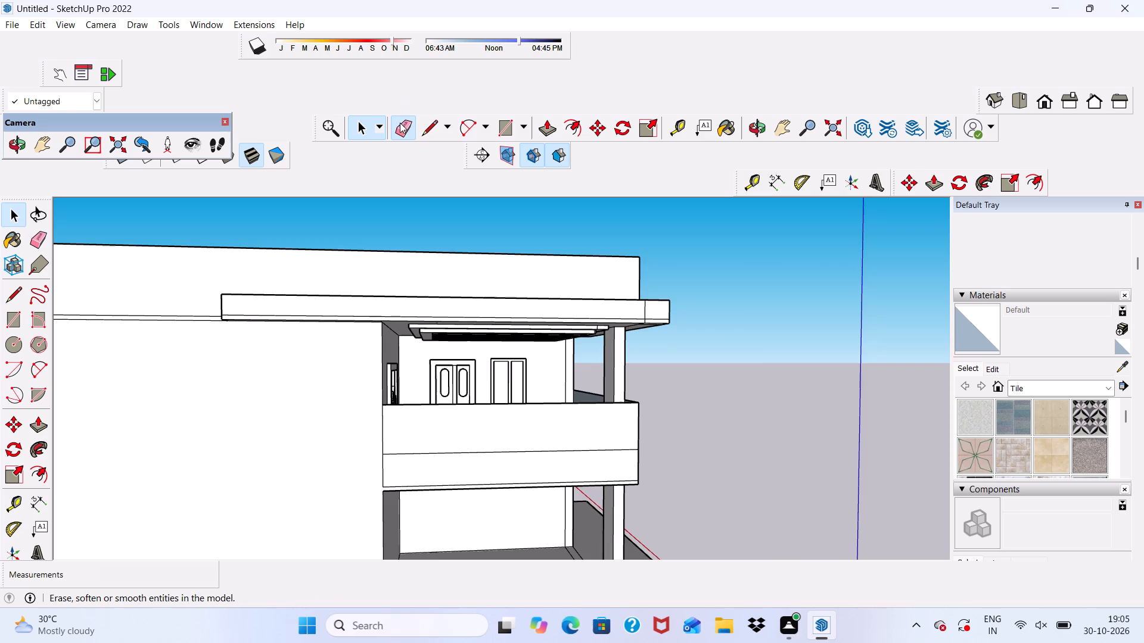
scroll(207, 389, "up", 4)
scroll(254, 279, "up", 2)
left_click_drag(256, 275, 256, 286)
Erase the seam line on the underside of the 24'9" canopy run where the ledge meets the slab.
scroll(256, 286, "down", 2)
middle_click_drag(256, 289, 243, 230)
scroll(181, 301, "down", 5)
middle_click_drag(388, 350, 347, 337)
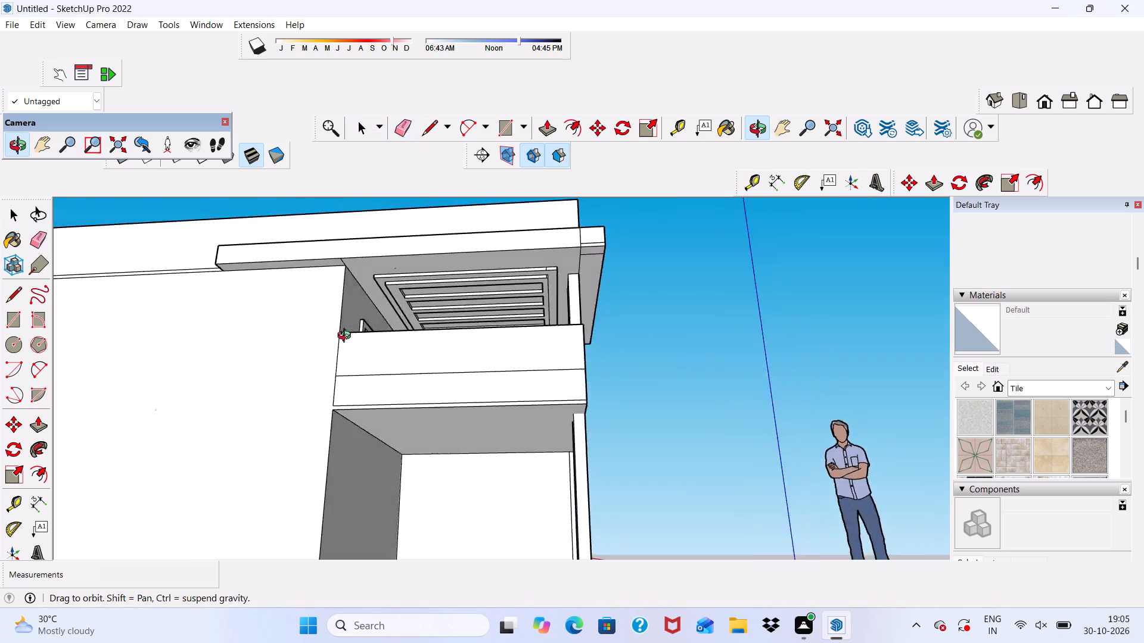
middle_click_drag(347, 337, 262, 324)
scroll(306, 286, "up", 9)
left_click_drag(322, 289, 304, 298)
scroll(301, 299, "down", 5)
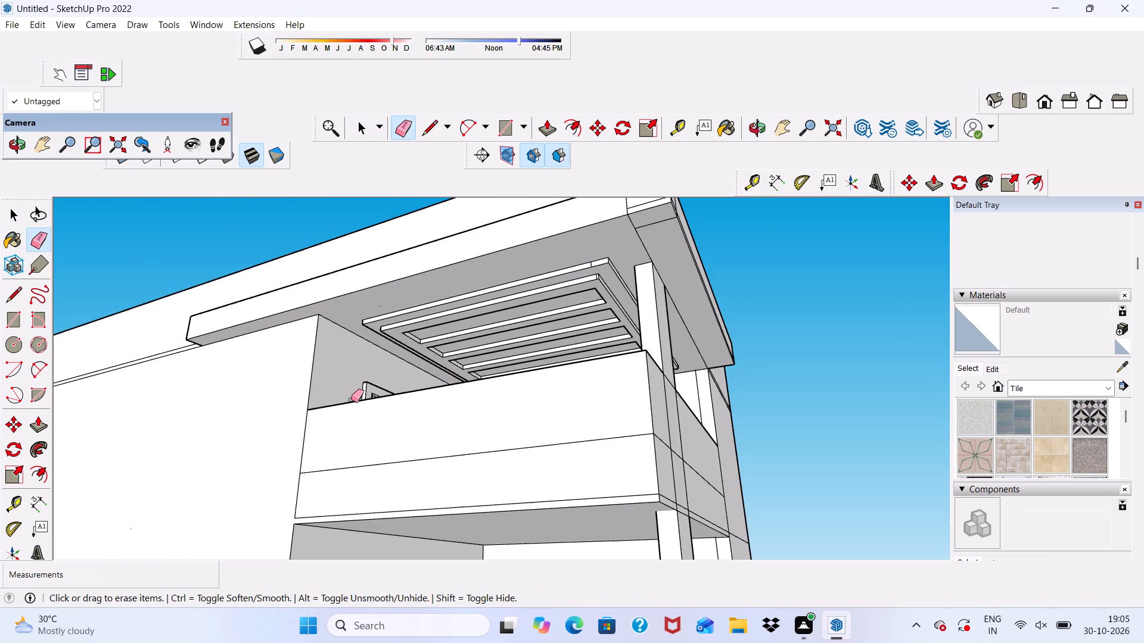
Erase the seam lines on the canopy's underside around the outer corner beside the column.
scroll(626, 220, "up", 3)
left_click_drag(683, 218, 673, 240)
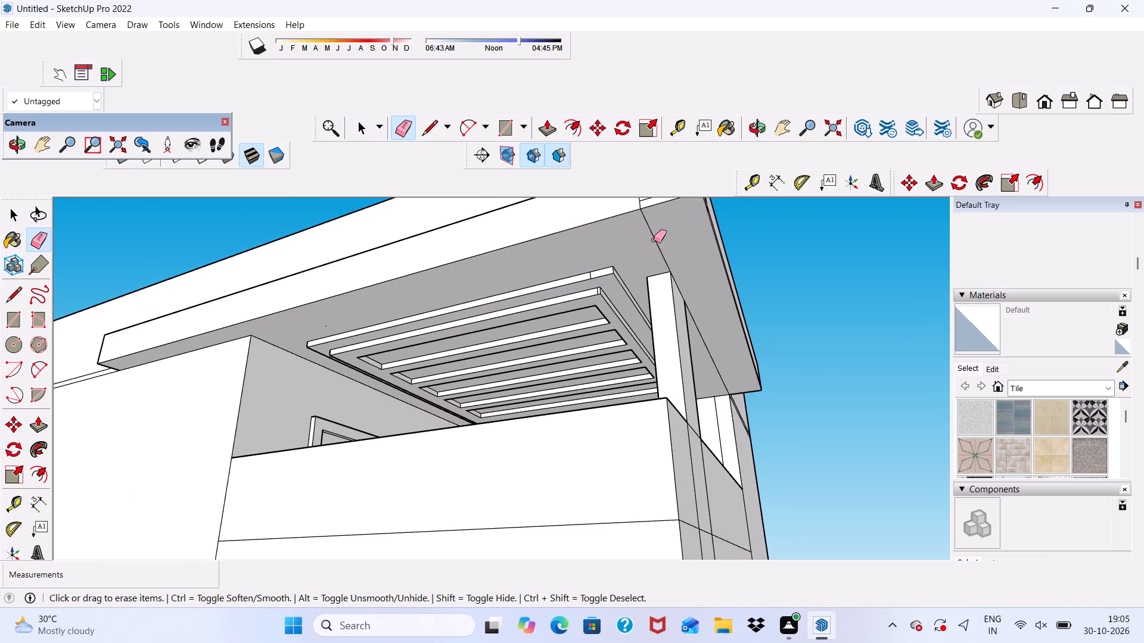
left_click(649, 238)
left_click_drag(660, 233, 651, 274)
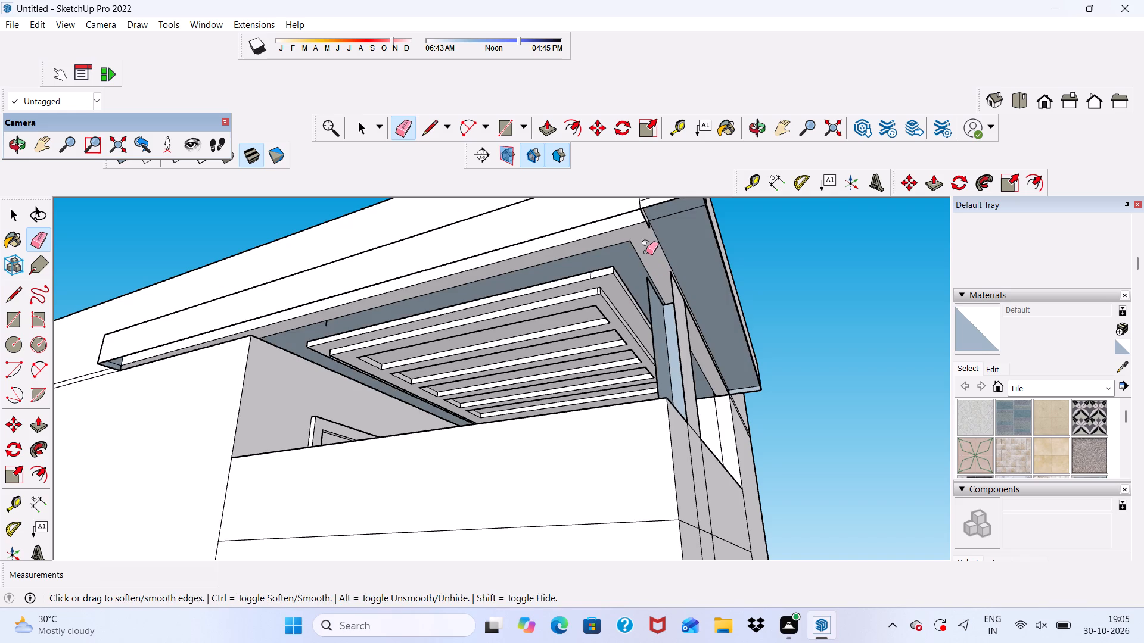
key("ctrl+z")
scroll(651, 233, "up", 1)
left_click(651, 229)
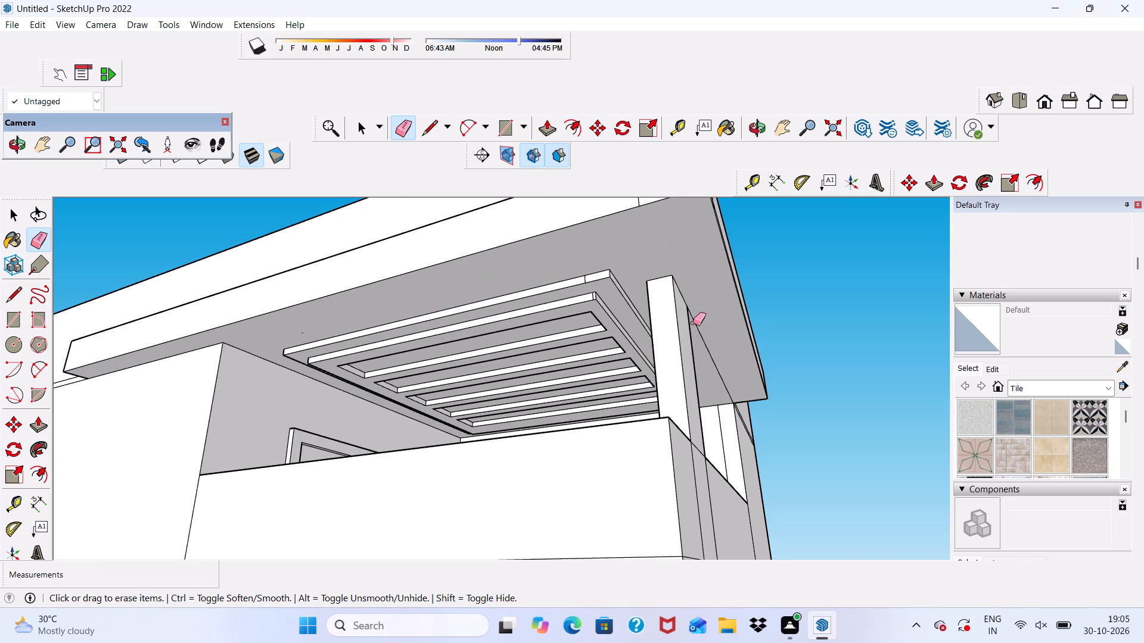
left_click(695, 325)
Erase the vertical and horizontal seam lines near the outer corner on the 24'9" canopy run's face.
scroll(691, 313, "down", 5)
scroll(657, 233, "up", 4)
left_click_drag(658, 229, 661, 238)
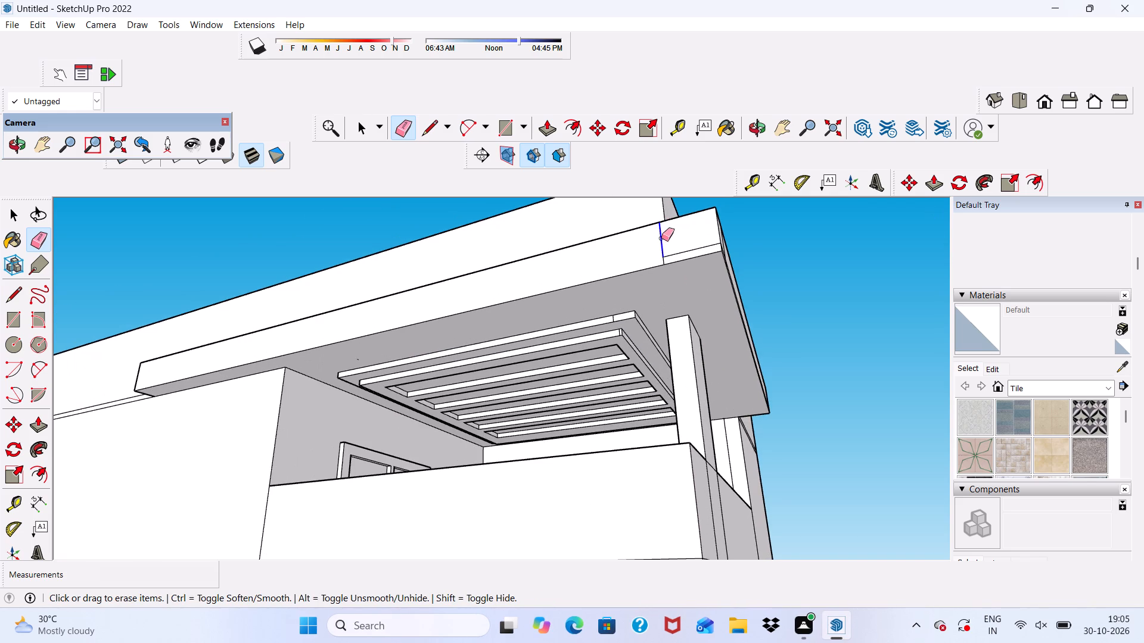
left_click_drag(661, 238, 678, 255)
left_click(679, 255)
left_click(661, 260)
scroll(661, 253, "down", 2)
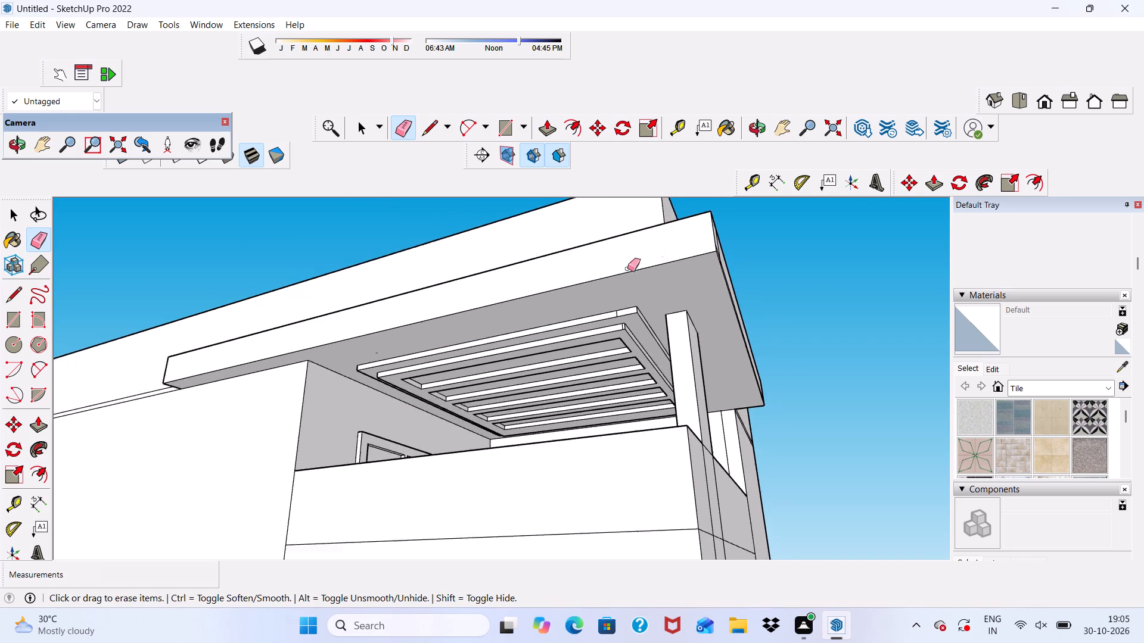
Erase the remaining seam lines on the outer face and far end of the canopy run above the column.
scroll(627, 269, "down", 2)
middle_click_drag(562, 311, 441, 356)
scroll(521, 305, "up", 3)
left_click_drag(485, 287, 488, 297)
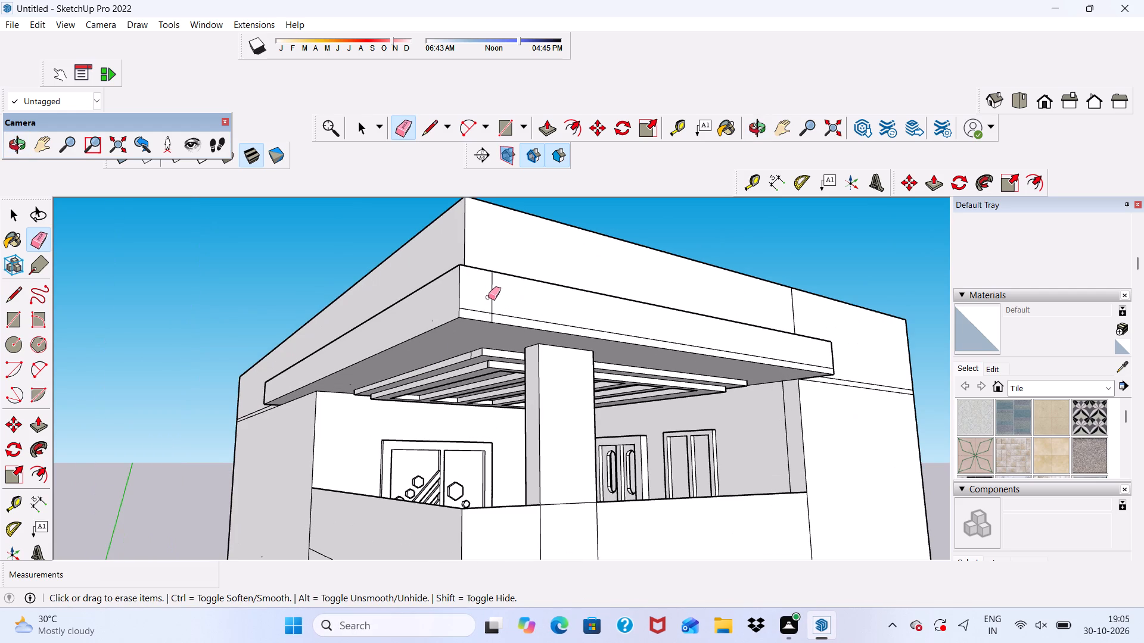
left_click_drag(488, 297, 493, 315)
scroll(447, 307, "down", 5)
middle_click_drag(534, 378, 321, 402)
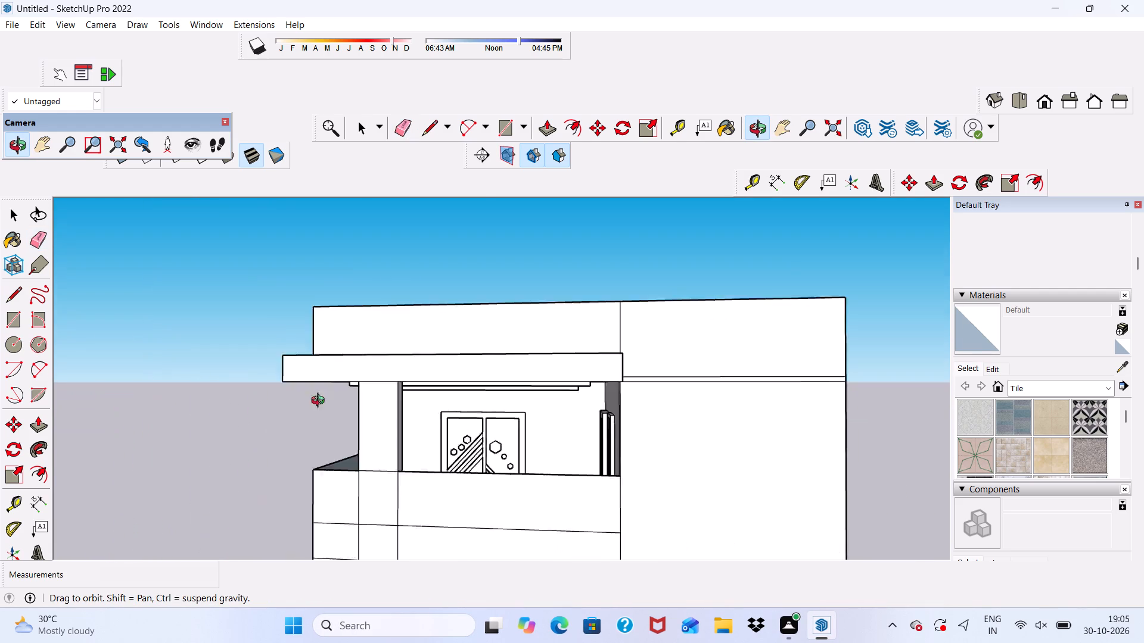
middle_click_drag(321, 402, 242, 405)
scroll(497, 348, "up", 9)
left_click_drag(449, 383, 449, 395)
Examine the canopy's cleaned faces, underside and junction with the wall above the balcony.
scroll(449, 394, "down", 5)
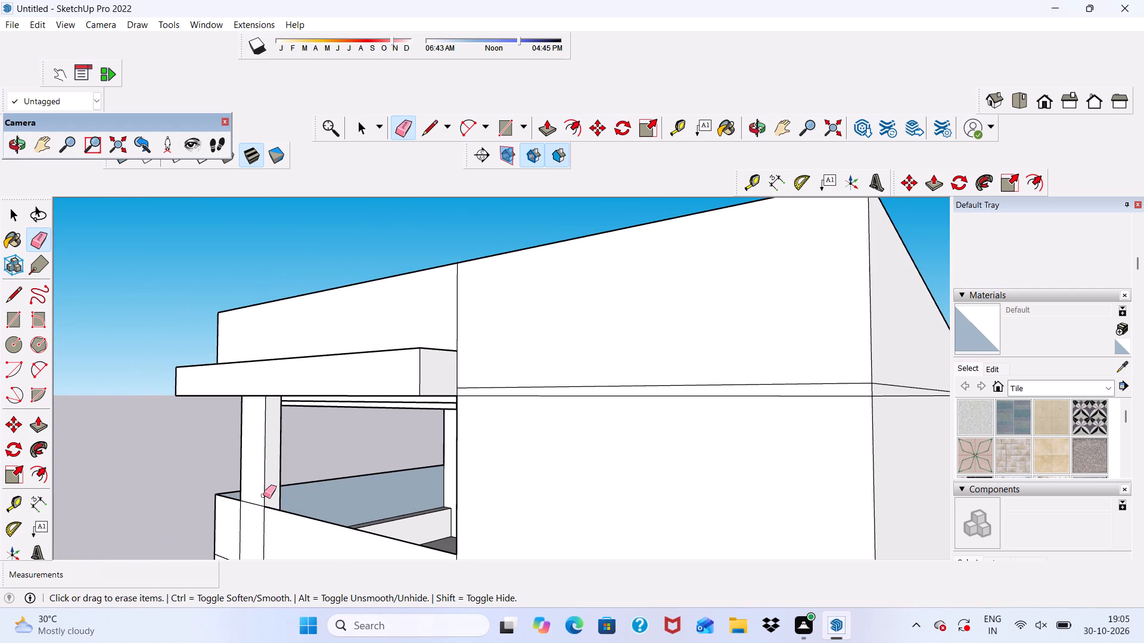
scroll(263, 496, "up", 2)
scroll(263, 496, "down", 1)
middle_click_drag(267, 499, 368, 455)
key("space")
scroll(517, 397, "down", 1)
middle_click_drag(526, 402, 527, 416)
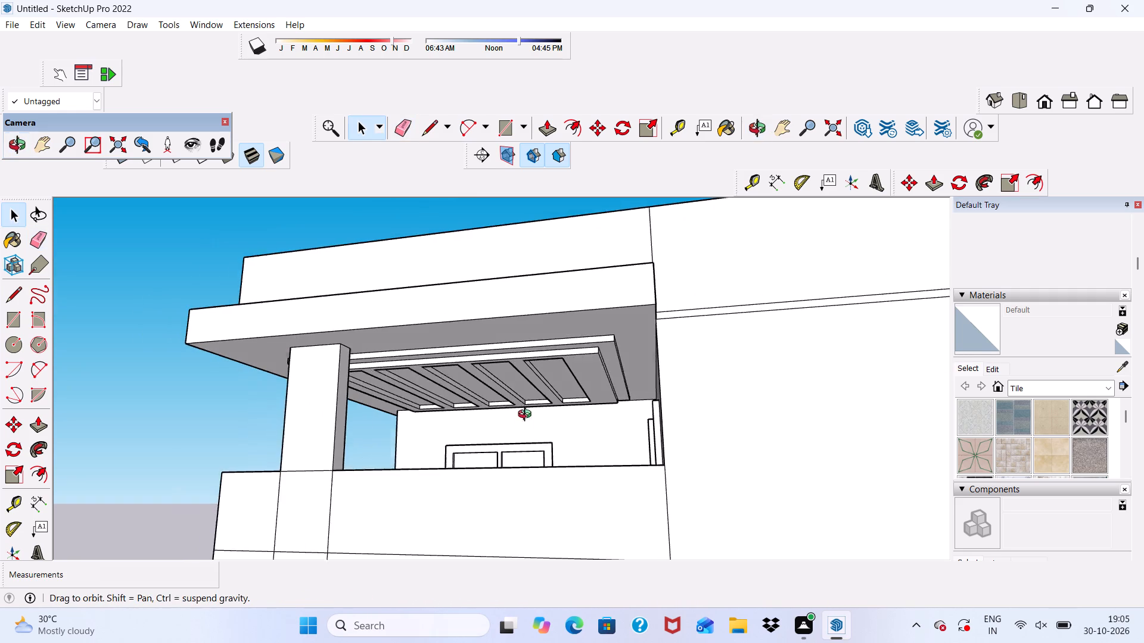
Push/Pull the canopy's end face about 2' 4" further along the side wall, past the balcony corner.
middle_click_drag(527, 416, 428, 447)
scroll(495, 382, "up", 2)
left_click(468, 358)
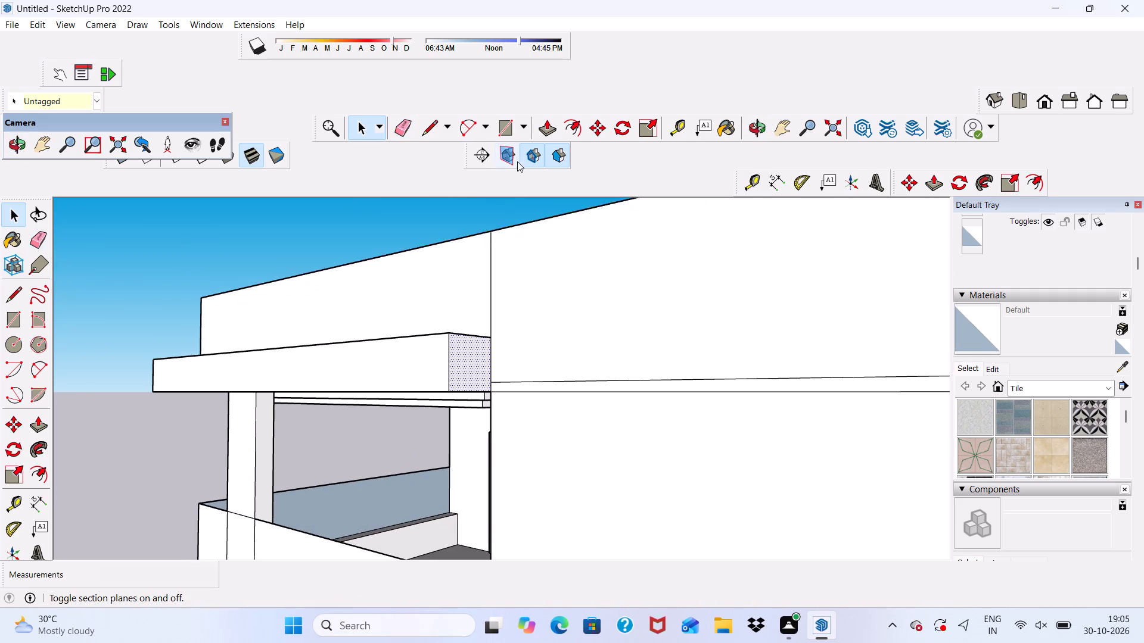
left_click(541, 130)
left_click(456, 349)
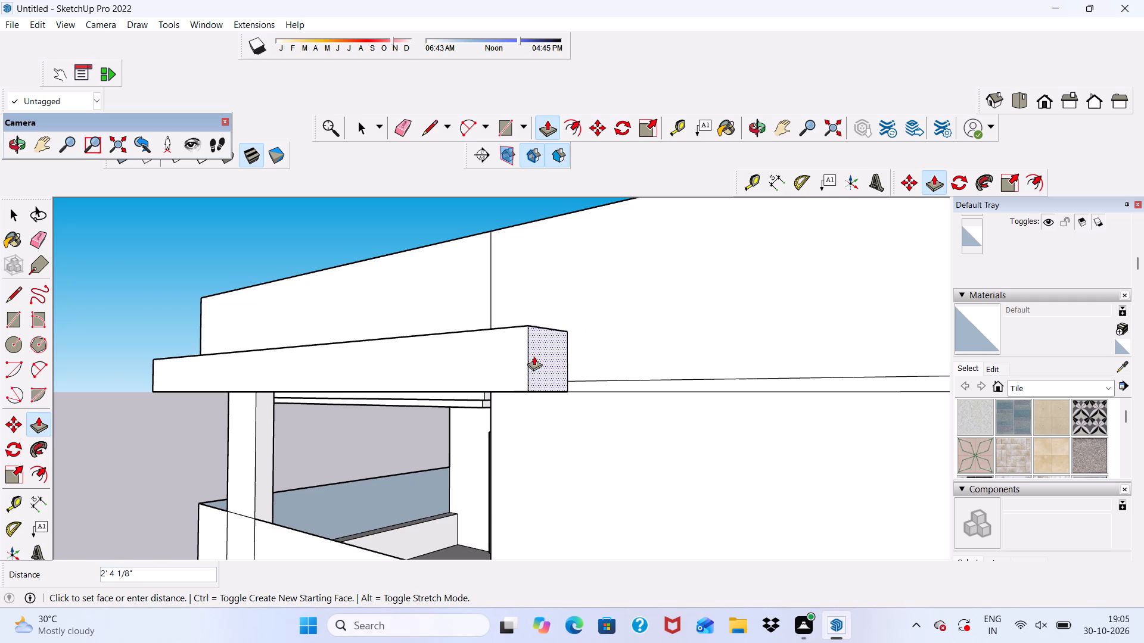
left_click(533, 356)
scroll(468, 362, "down", 4)
middle_click_drag(462, 364, 521, 284)
key("space")
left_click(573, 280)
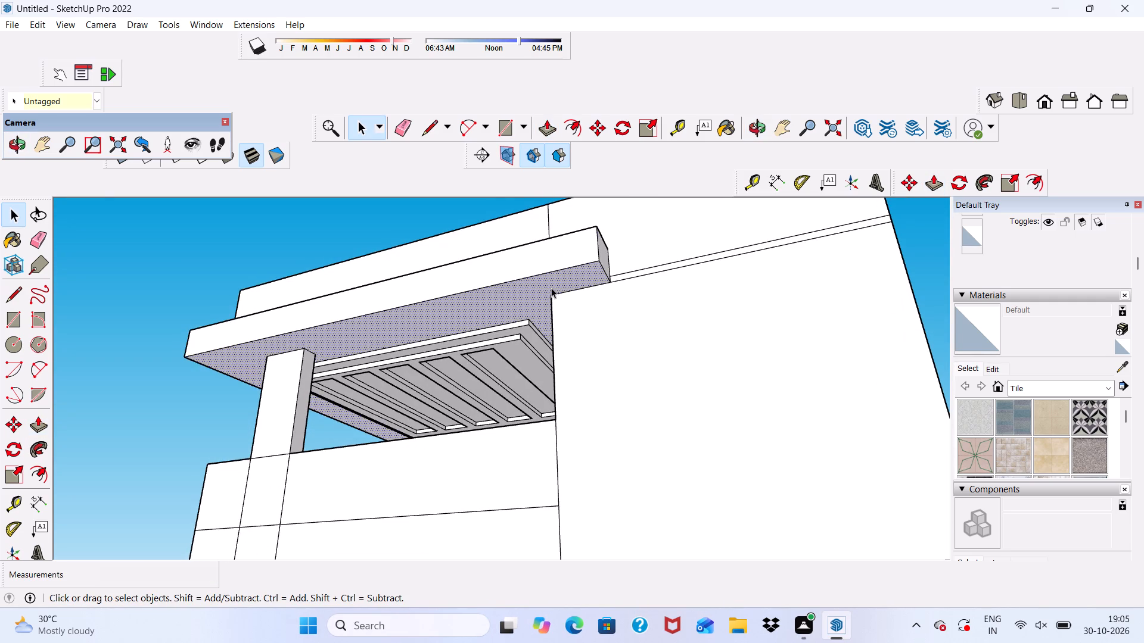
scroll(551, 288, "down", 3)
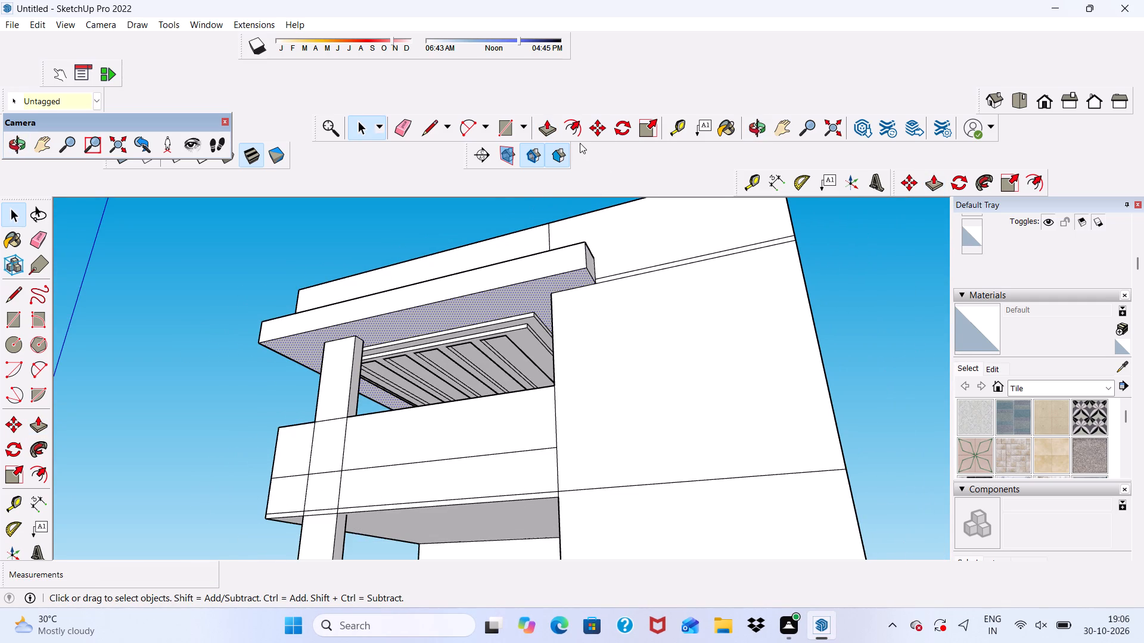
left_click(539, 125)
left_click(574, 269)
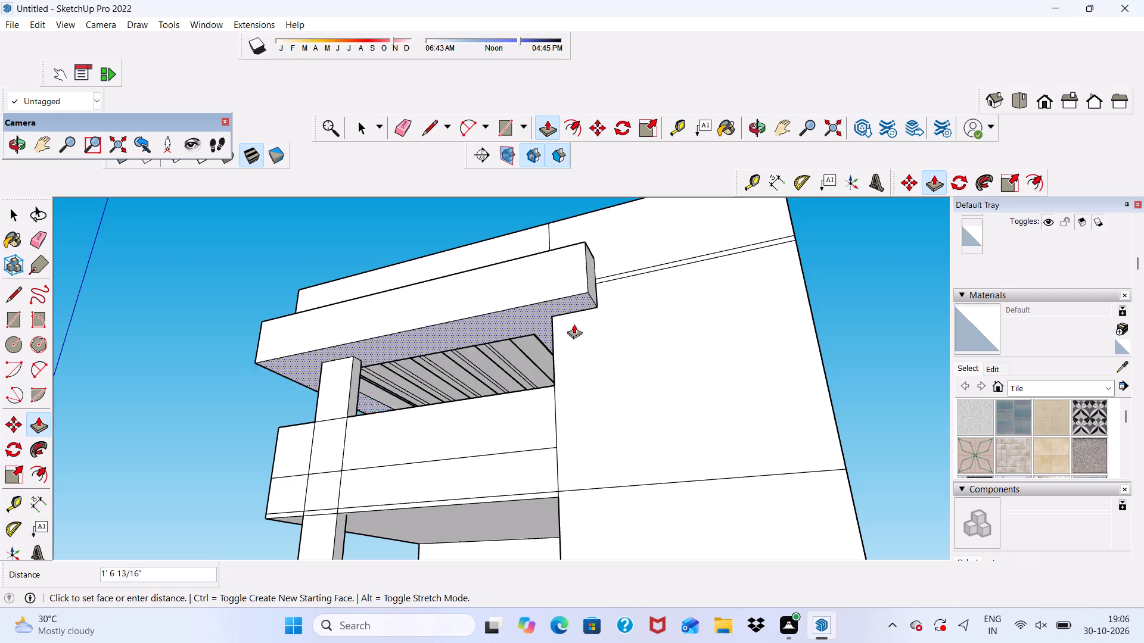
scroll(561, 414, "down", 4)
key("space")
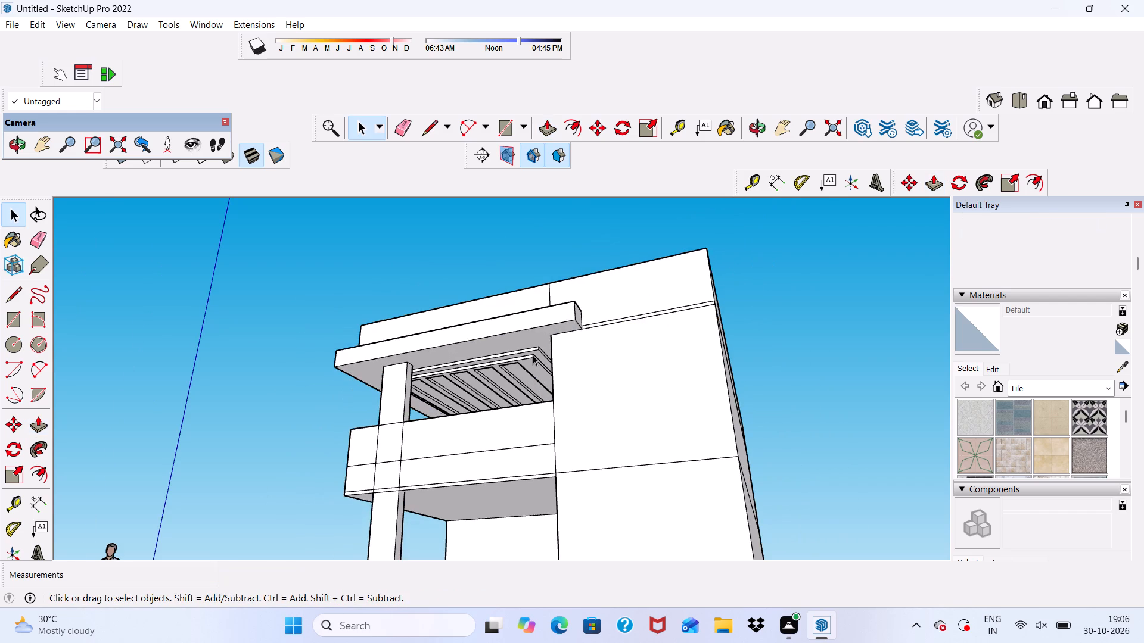
Draw a 1' 6 7/8" line across the extended canopy's underside from the wall corner to the outer edge.
middle_click_drag(425, 356, 521, 319)
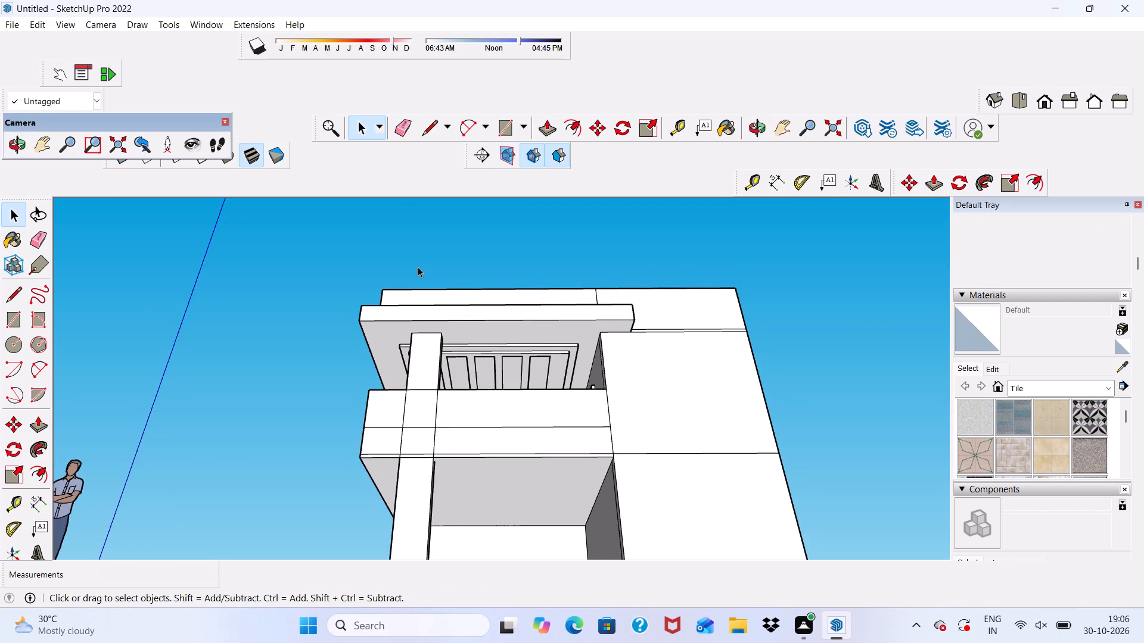
left_click(433, 124)
scroll(649, 353, "up", 3)
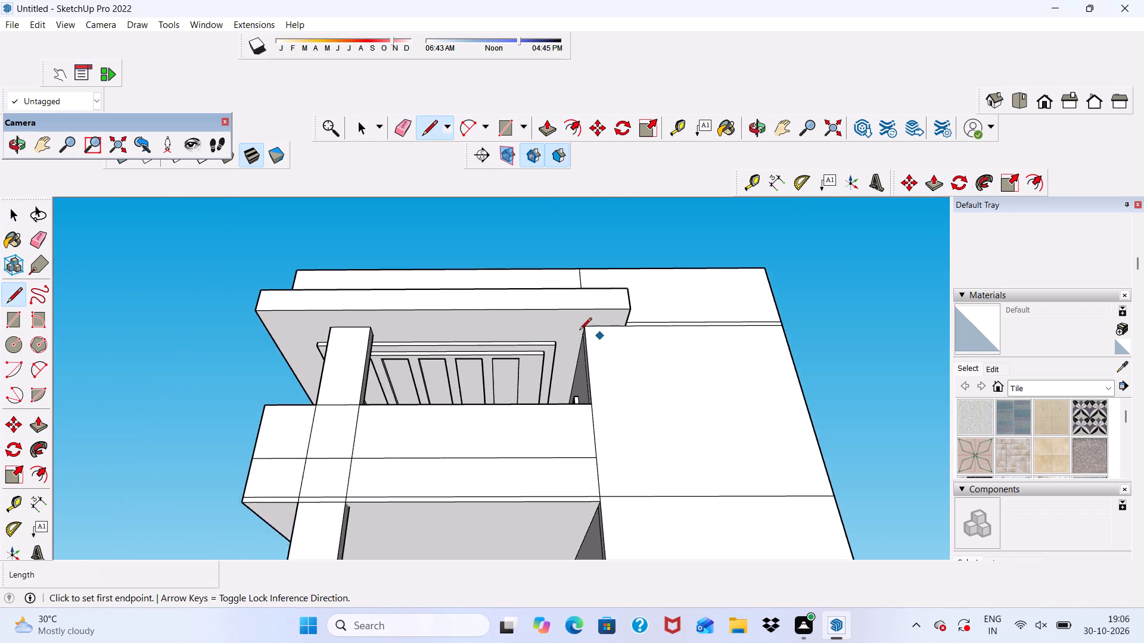
scroll(579, 331, "up", 3)
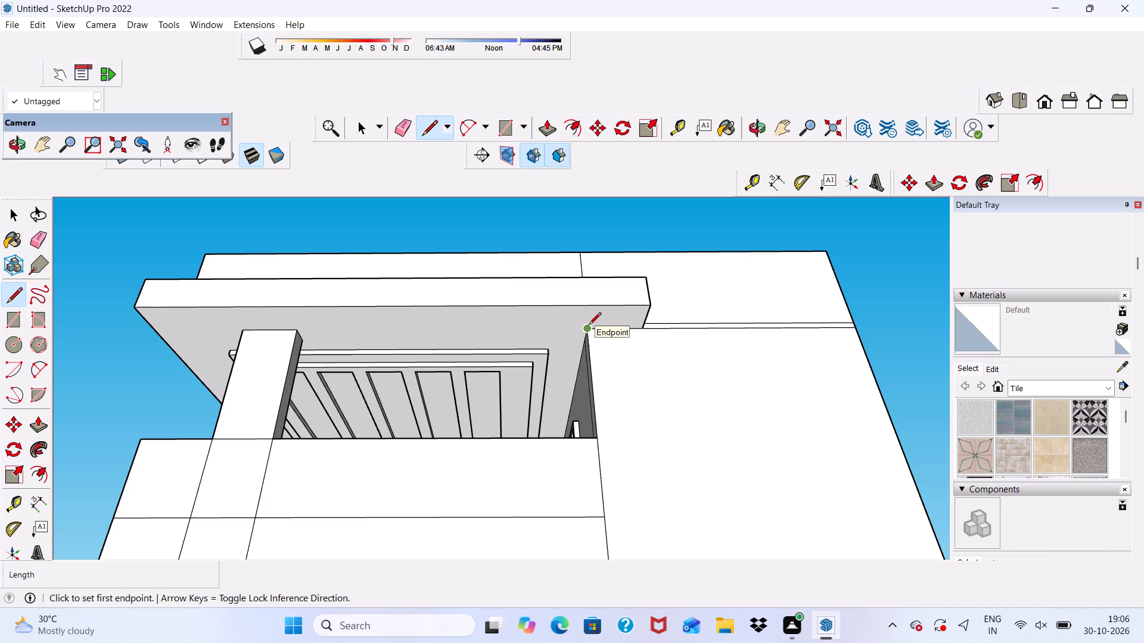
scroll(589, 326, "up", 3)
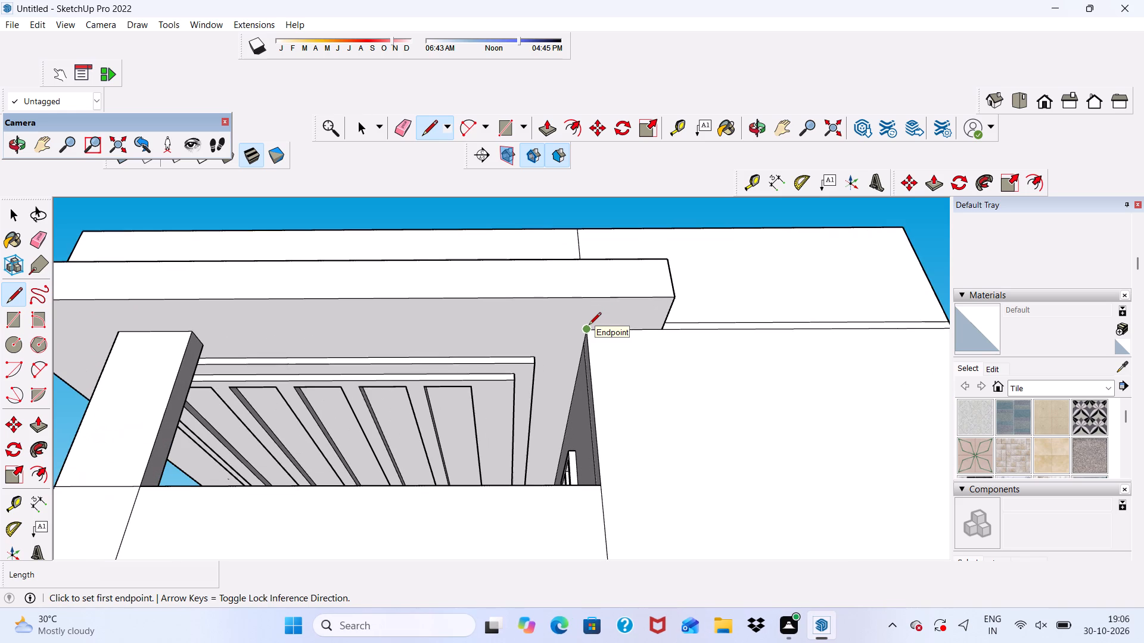
left_click(587, 330)
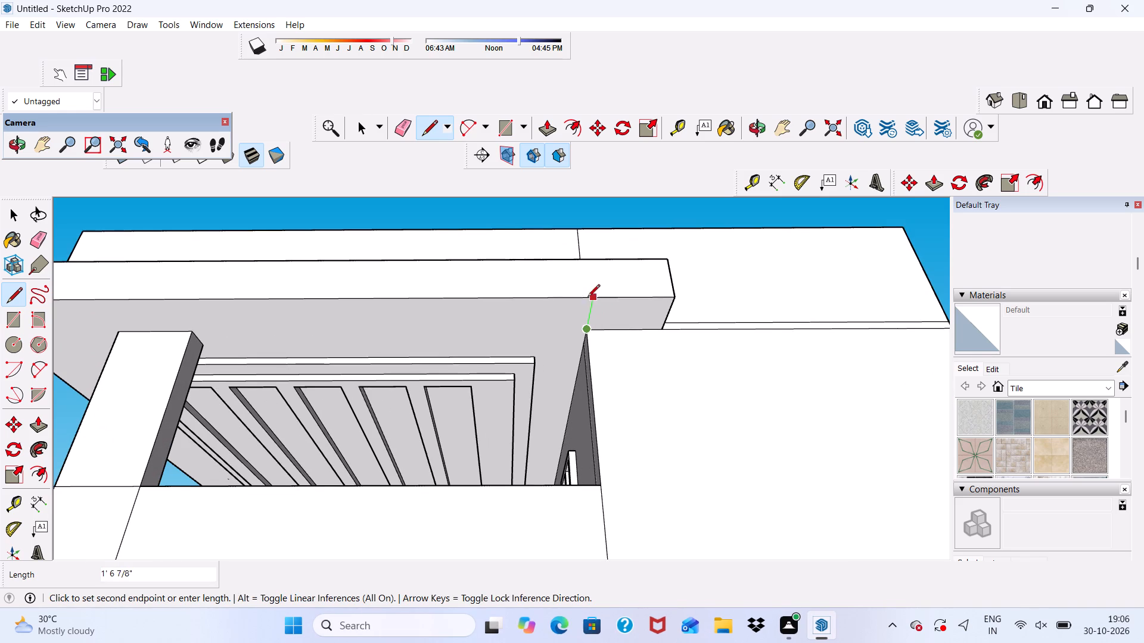
left_click(586, 295)
key("space")
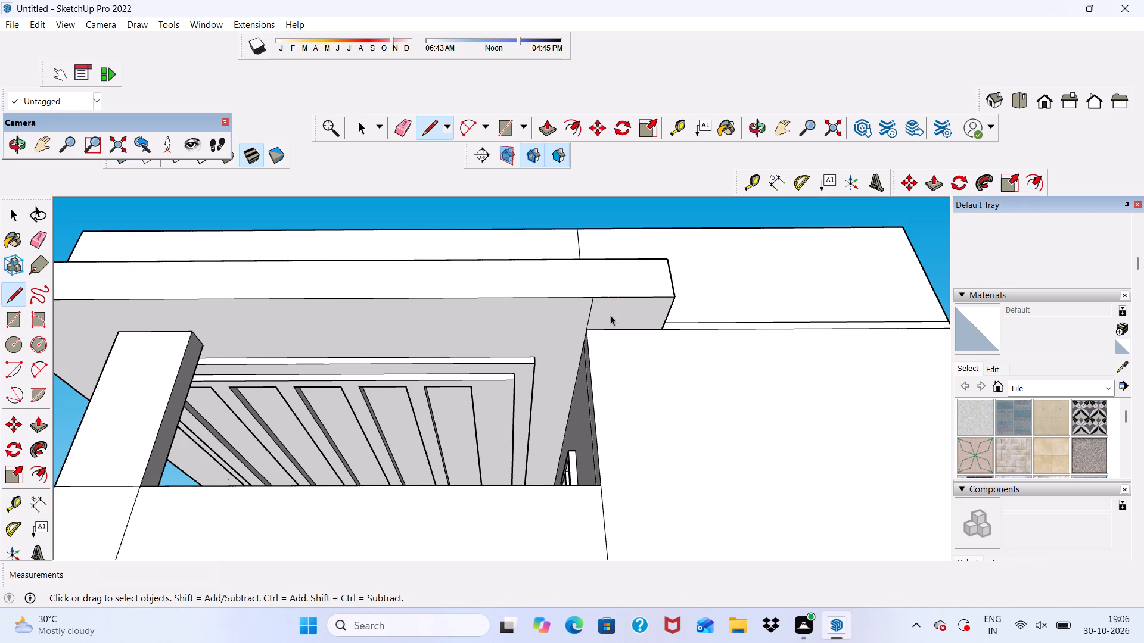
Pull the small underside face at the canopy's end down 10' to the balcony floor line as a vertical leg.
left_click(610, 315)
left_click(546, 120)
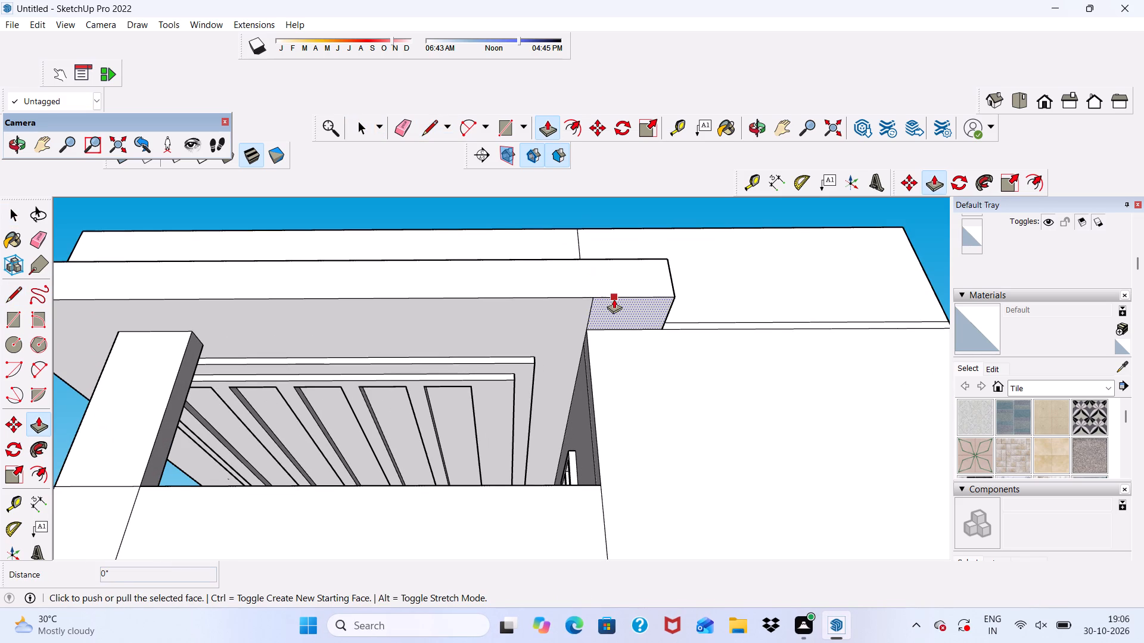
left_click(614, 299)
scroll(642, 423, "down", 4)
scroll(629, 341, "down", 4)
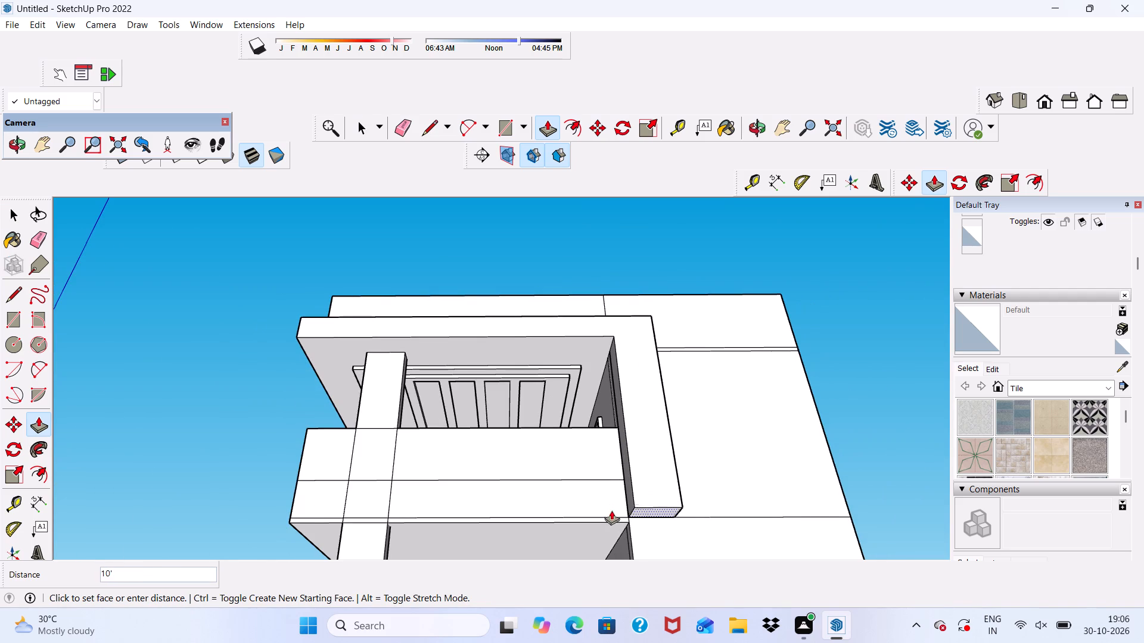
scroll(611, 512, "up", 7)
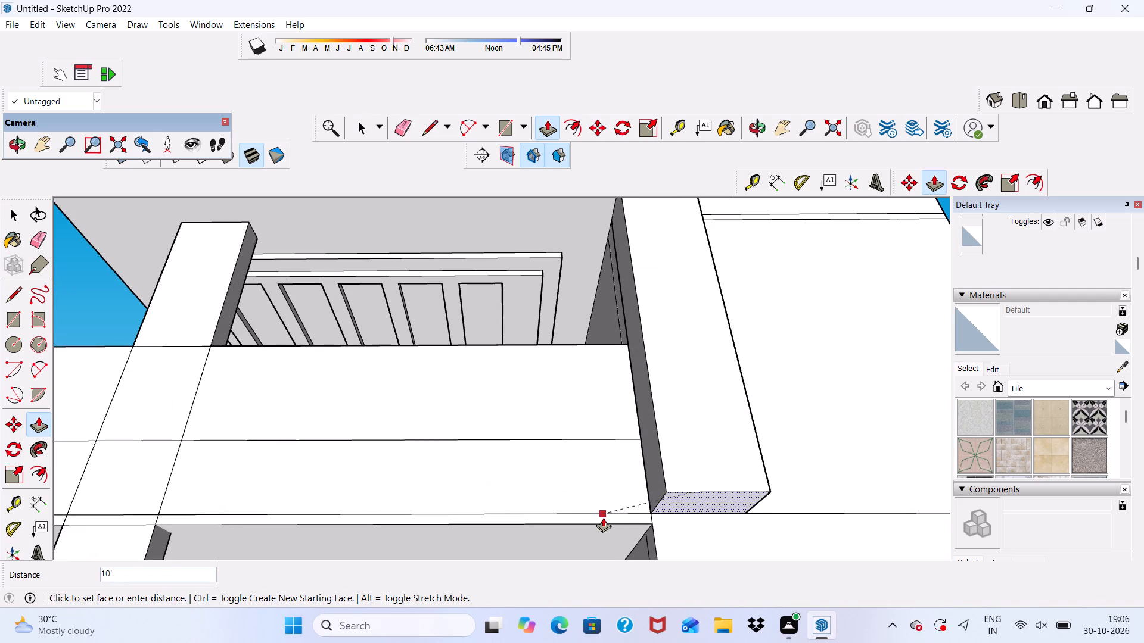
left_click(605, 525)
scroll(606, 469, "down", 4)
middle_click_drag(606, 469, 729, 499)
scroll(671, 352, "down", 3)
key("space")
Examine the new vertical leg and its junction with the canopy, balcony railing and side wall.
middle_click_drag(486, 433, 589, 492)
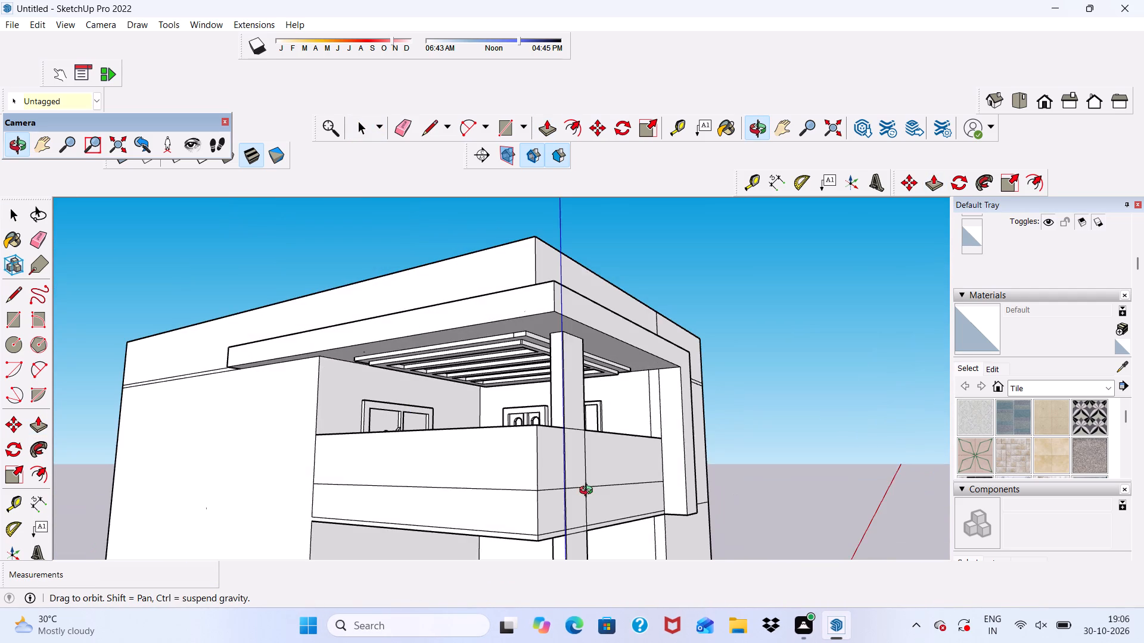
middle_click_drag(589, 492, 590, 492)
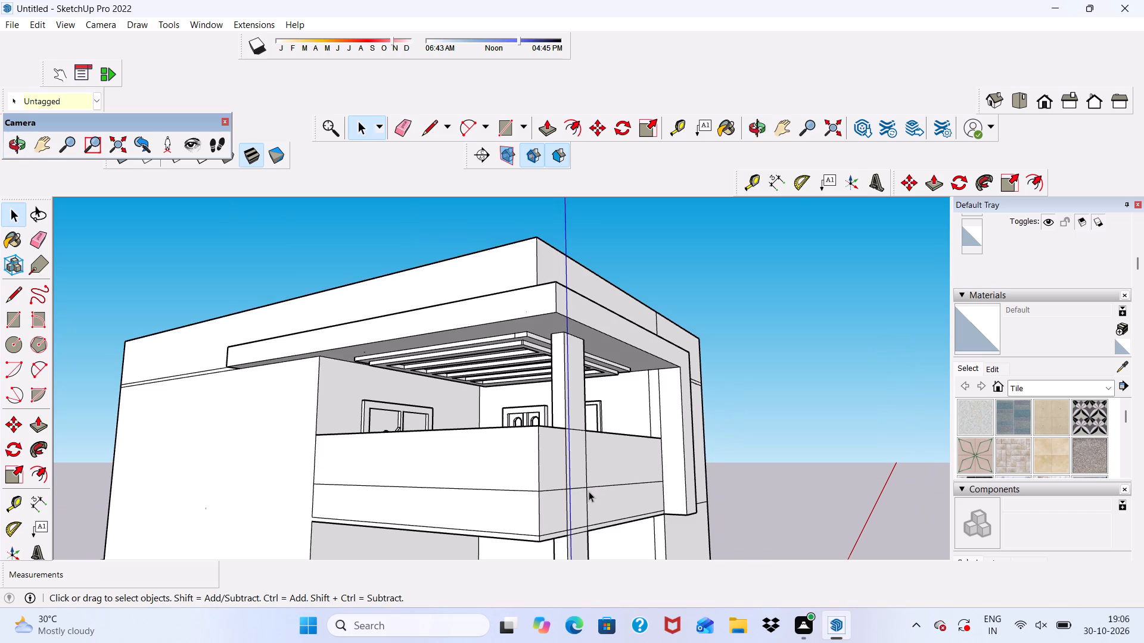
scroll(587, 482, "up", 2)
scroll(584, 470, "down", 3)
middle_click_drag(618, 469, 442, 445)
middle_click_drag(613, 463, 652, 451)
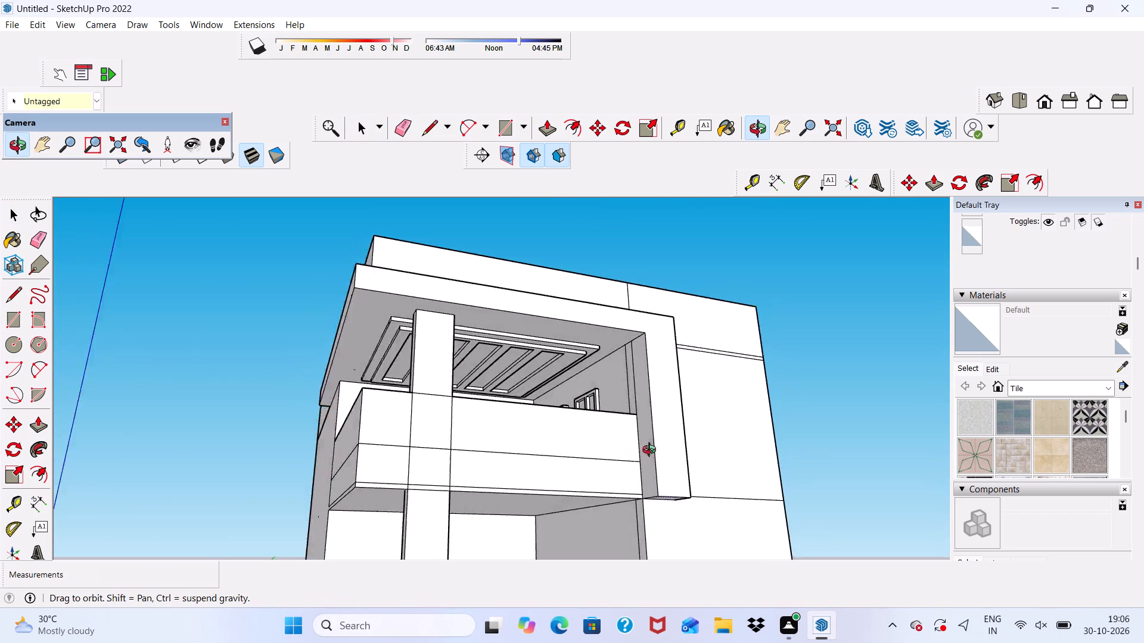
middle_click_drag(652, 451, 700, 451)
scroll(691, 452, "up", 6)
left_click(648, 428)
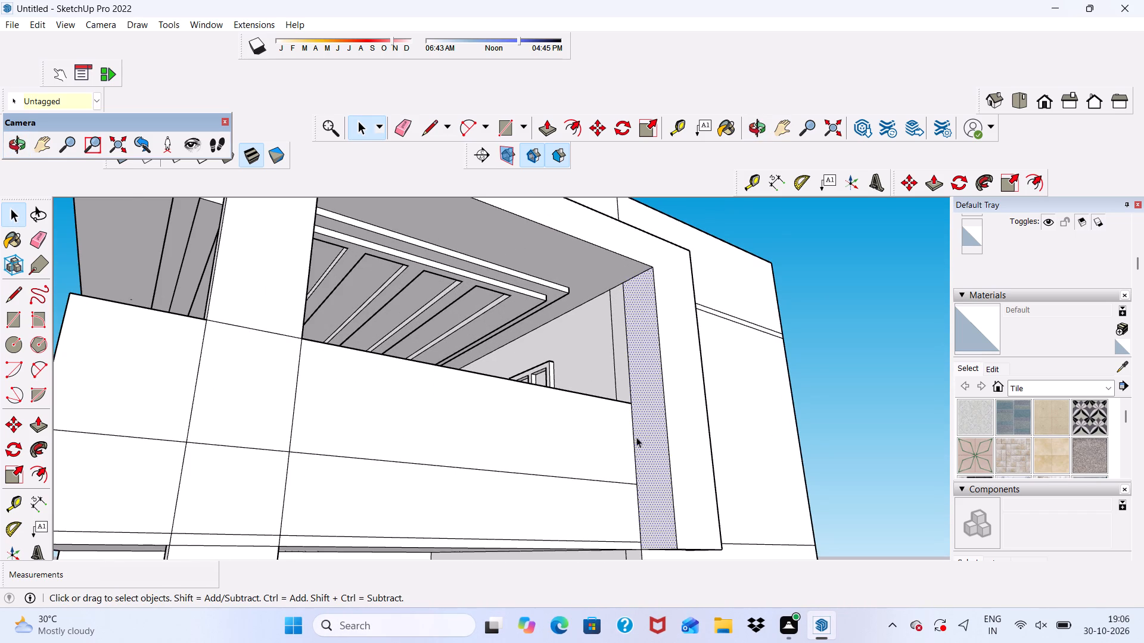
scroll(624, 447, "down", 5)
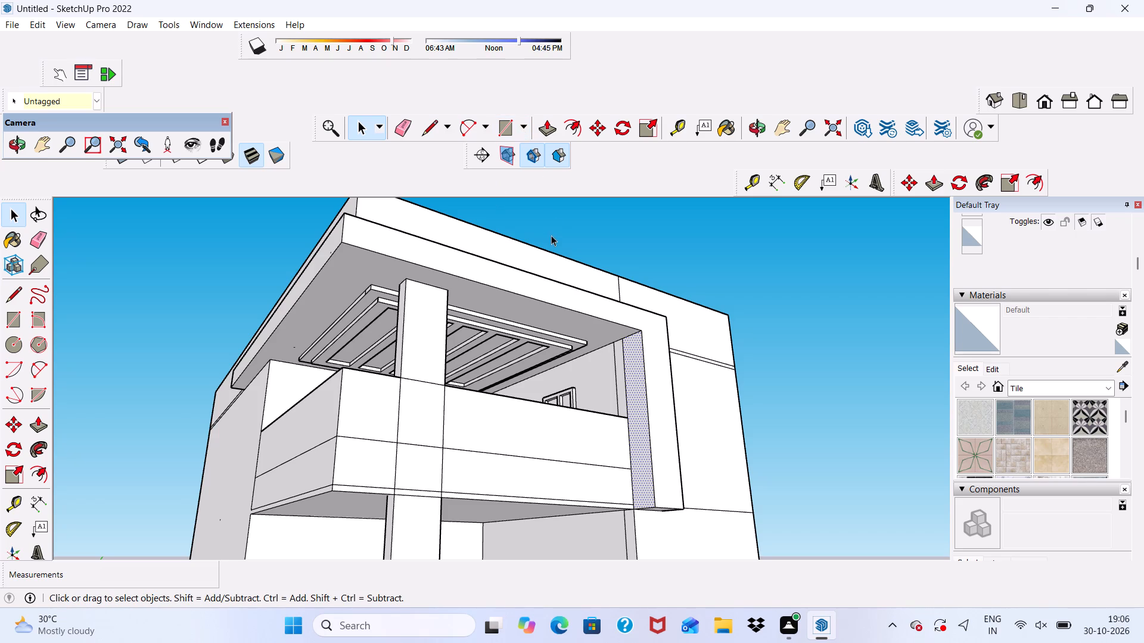
scroll(551, 270, "down", 1)
middle_click_drag(552, 278, 586, 244)
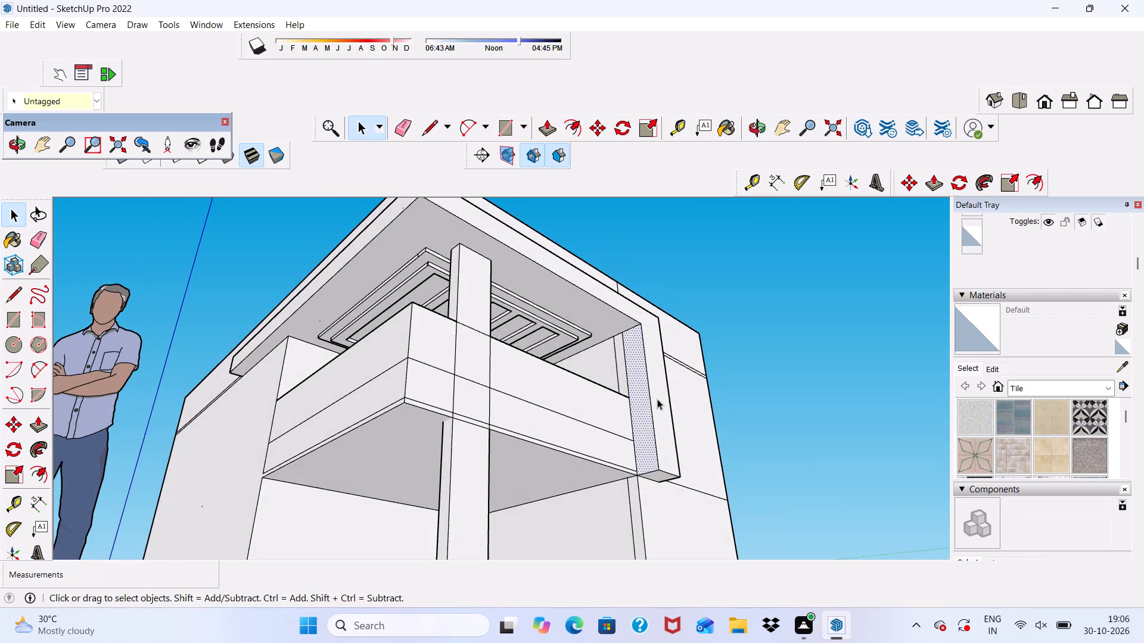
Erase the vertical seam line on the balcony wall beside the leg's inner face.
middle_click_drag(658, 399, 666, 448)
scroll(641, 364, "up", 8)
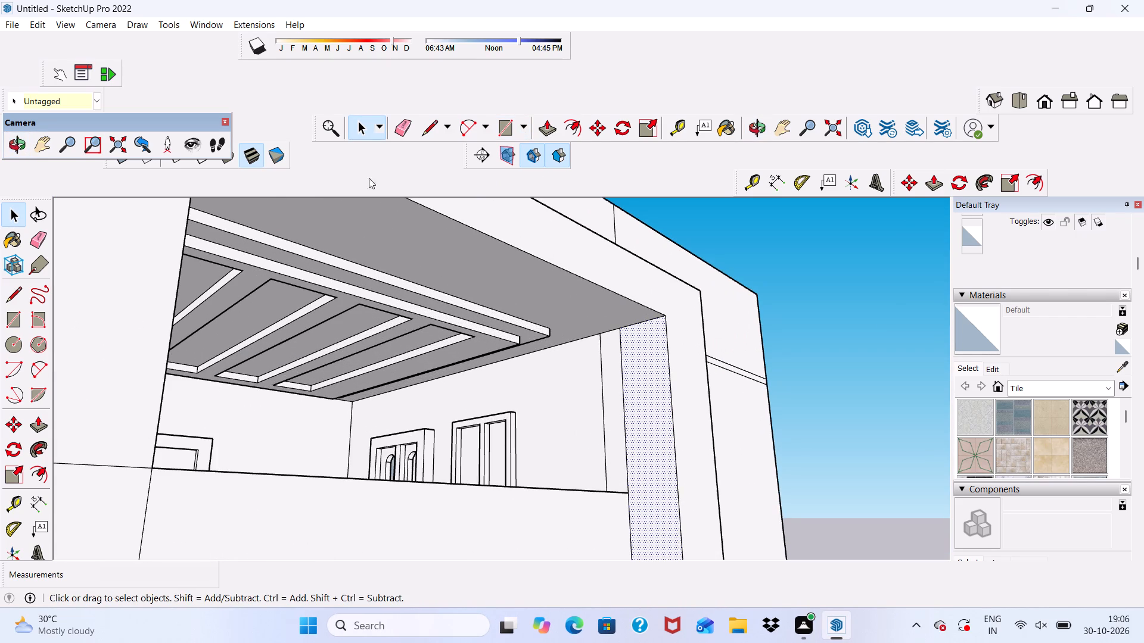
left_click_drag(397, 125, 405, 125)
left_click_drag(586, 378, 603, 395)
scroll(532, 336, "down", 7)
middle_click_drag(515, 401, 531, 385)
scroll(596, 498, "up", 3)
key("space")
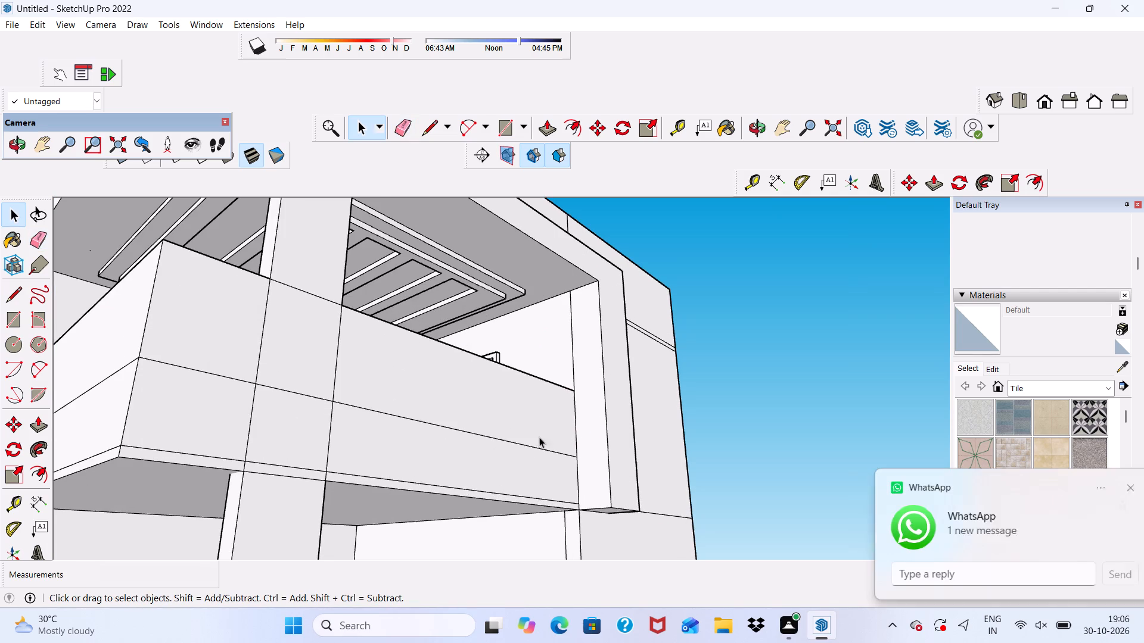
Draw a rectangle 1' 6 7/8" wide and about 1' 5/8" high at the bottom of the leg's inner face.
left_click(507, 132)
scroll(614, 529, "up", 4)
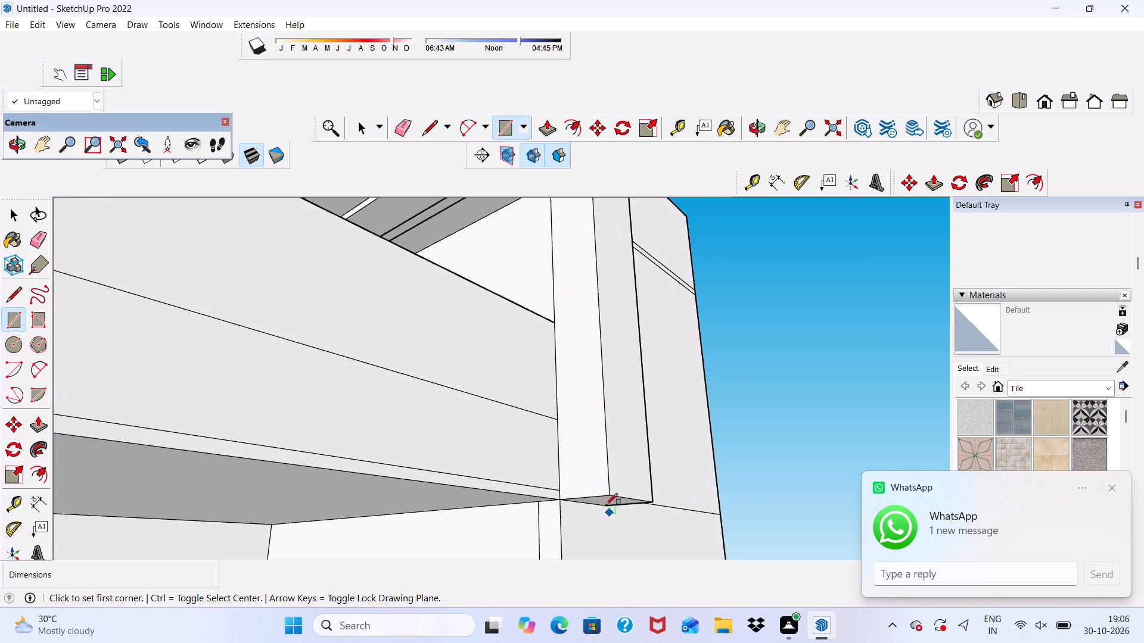
scroll(606, 505, "up", 6)
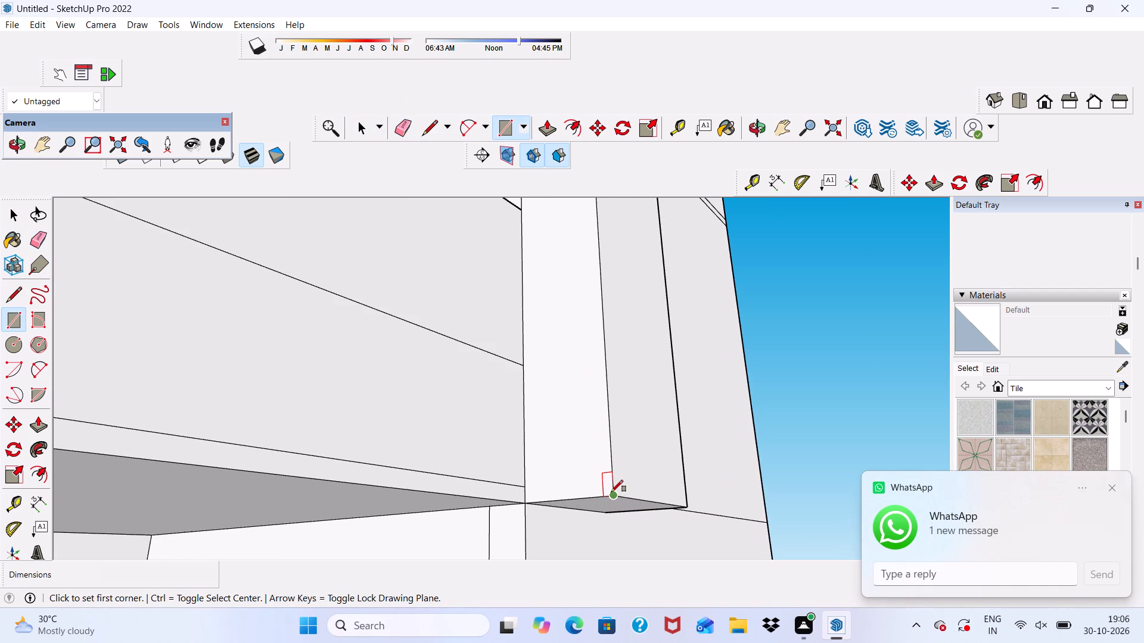
left_click(611, 492)
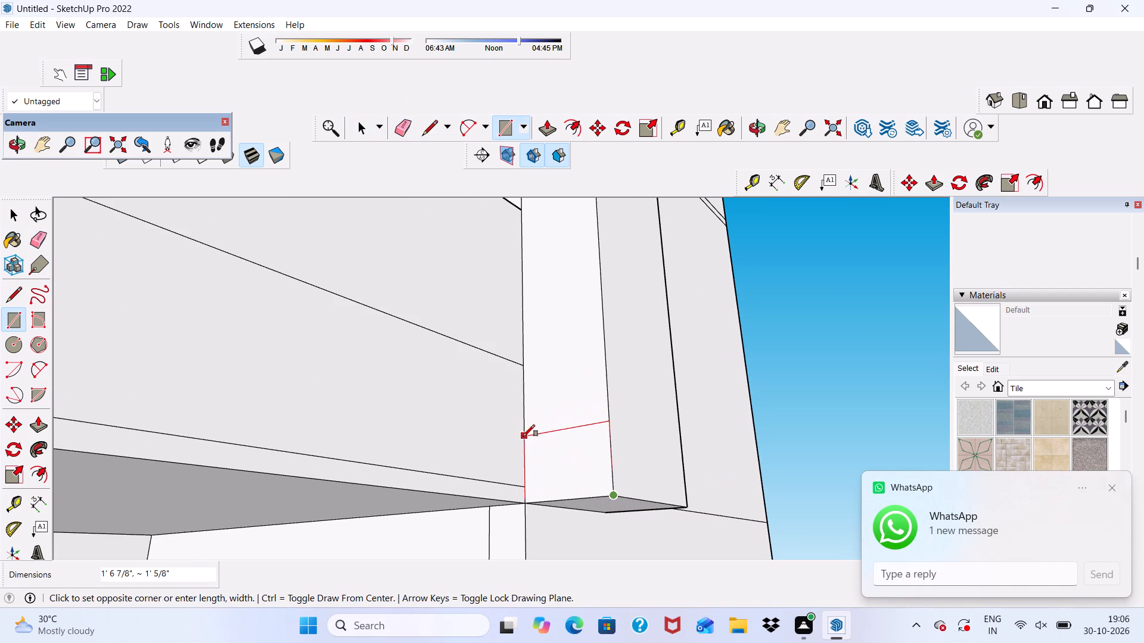
left_click(524, 436)
key("space")
Push/Pull the rectangle 17' 1 1/4" along the base of the railing to the balcony's outer corner.
left_click(542, 473)
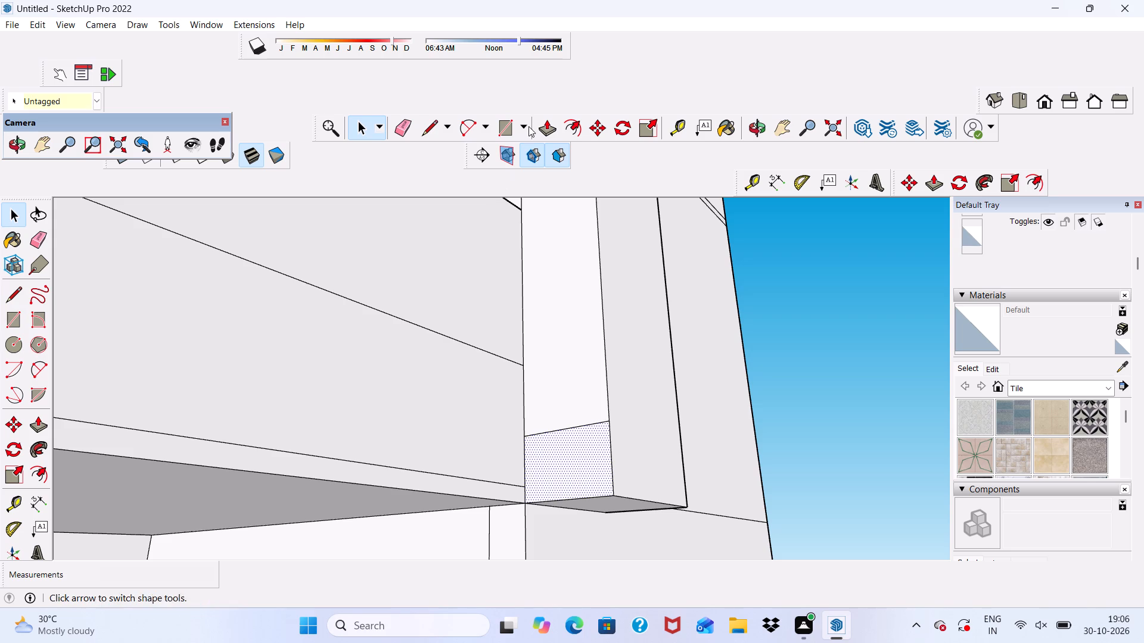
left_click(545, 124)
left_click(576, 432)
scroll(455, 441, "down", 3)
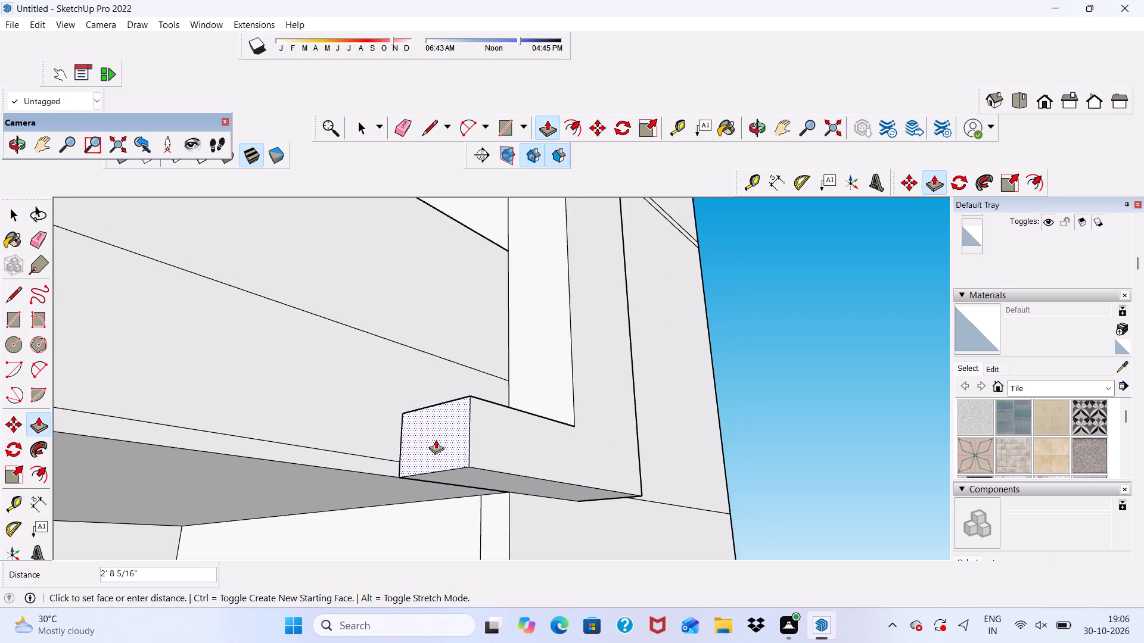
scroll(436, 439, "down", 14)
scroll(243, 438, "up", 4)
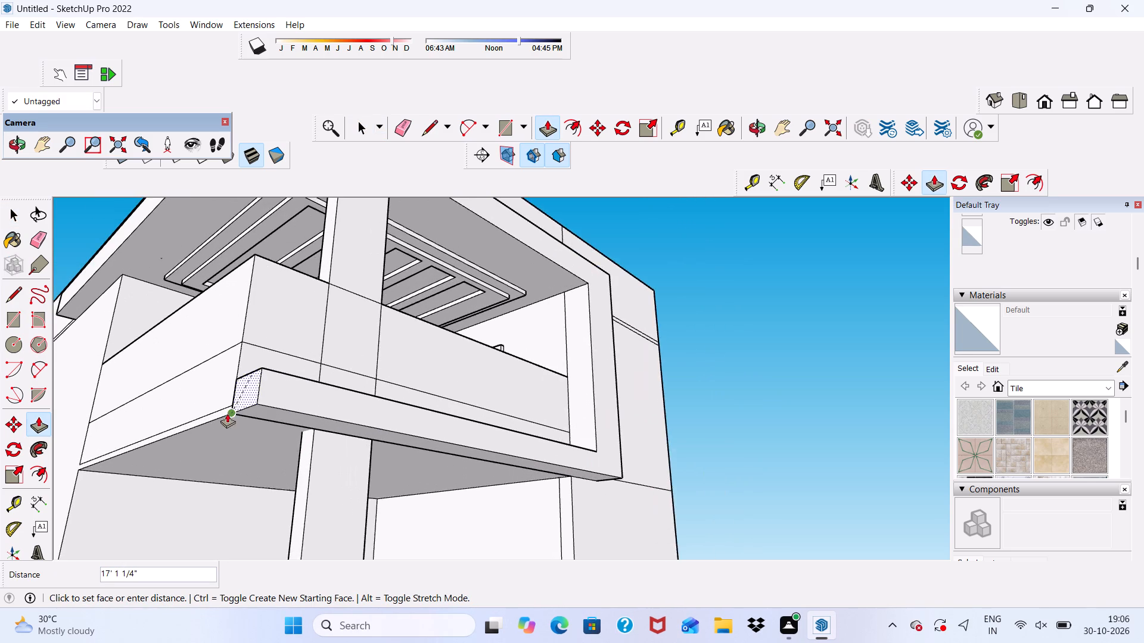
scroll(226, 411, "up", 3)
left_click(226, 411)
scroll(250, 432, "down", 4)
Extend the lower beam's end face beyond the balcony's outer corner.
middle_click_drag(358, 497, 231, 567)
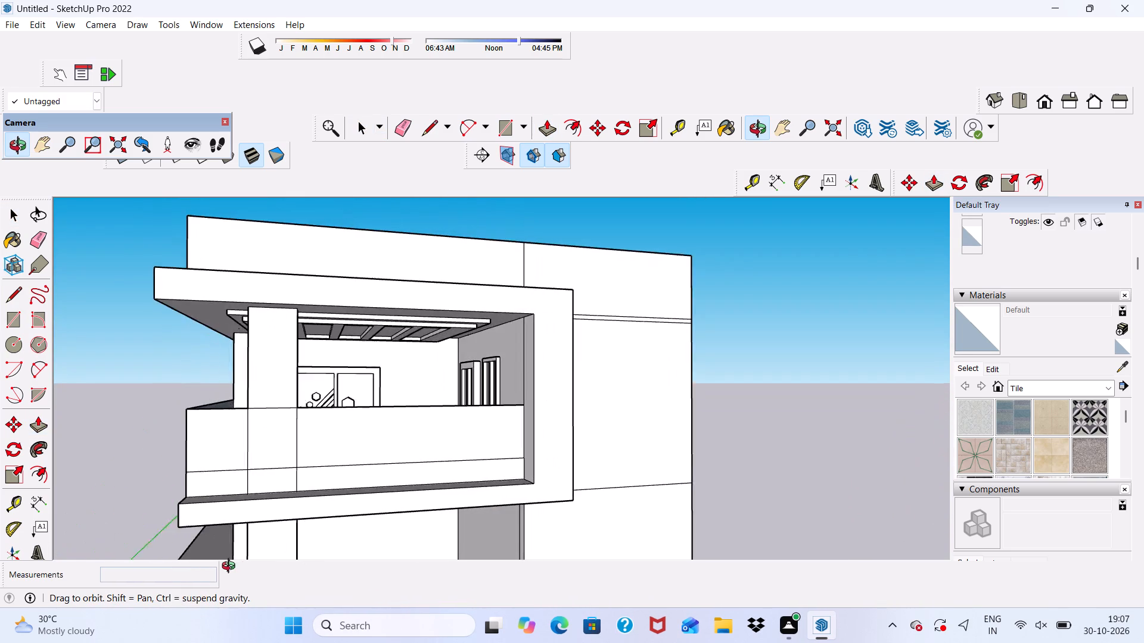
middle_click_drag(231, 567, 226, 561)
middle_click_drag(226, 550, 465, 526)
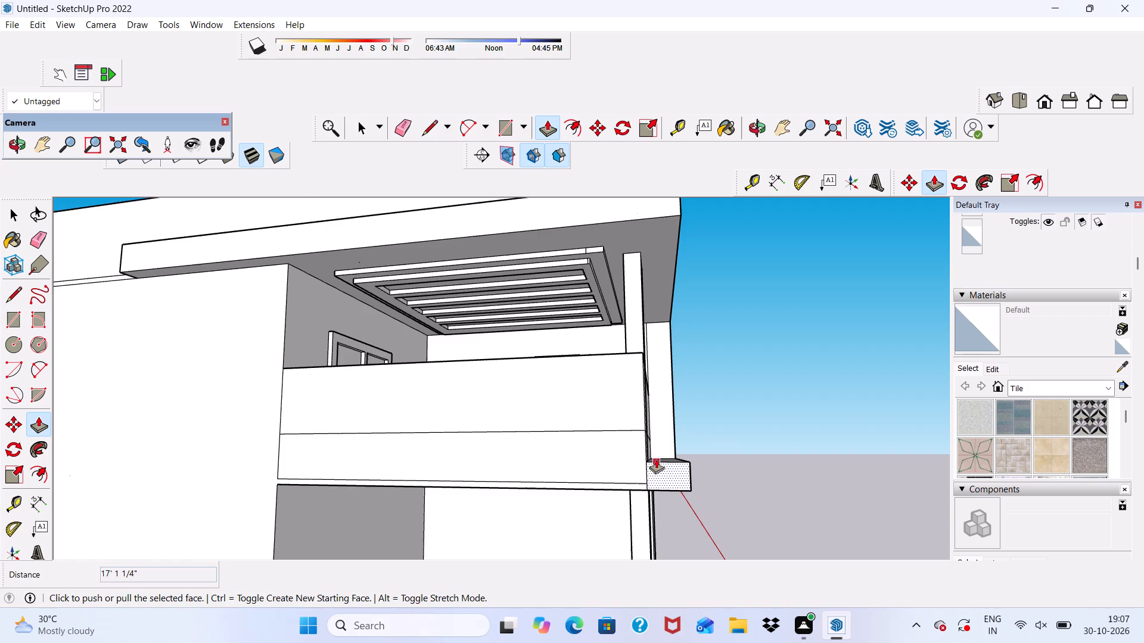
scroll(672, 467, "up", 4)
left_click(672, 467)
left_click(676, 475)
scroll(554, 455, "down", 3)
middle_click_drag(545, 467, 633, 479)
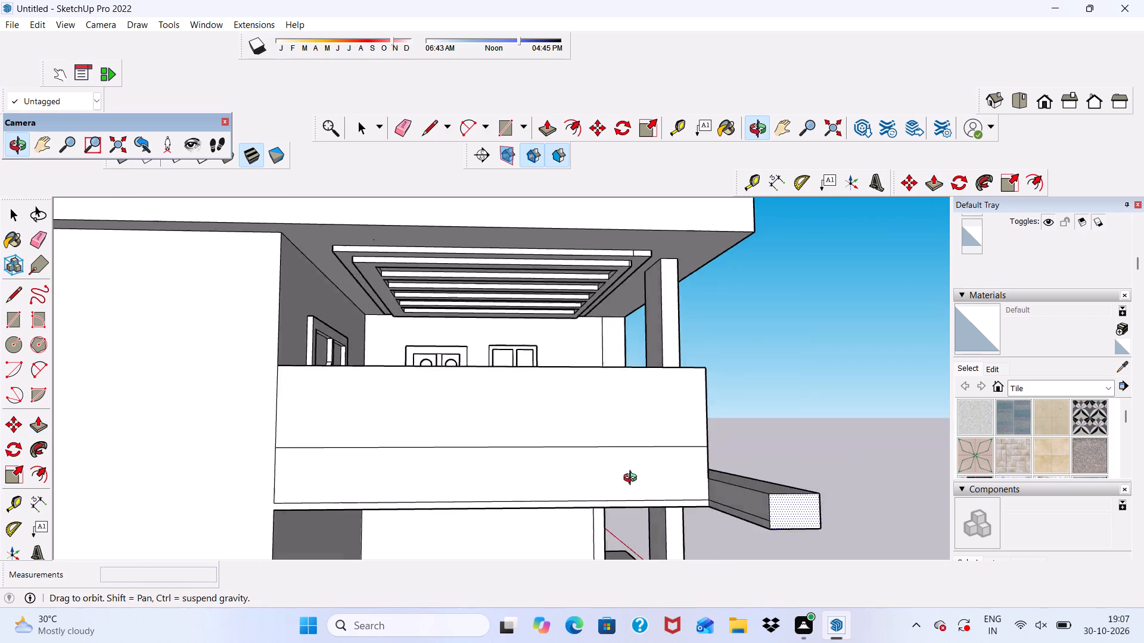
middle_click_drag(633, 479, 681, 479)
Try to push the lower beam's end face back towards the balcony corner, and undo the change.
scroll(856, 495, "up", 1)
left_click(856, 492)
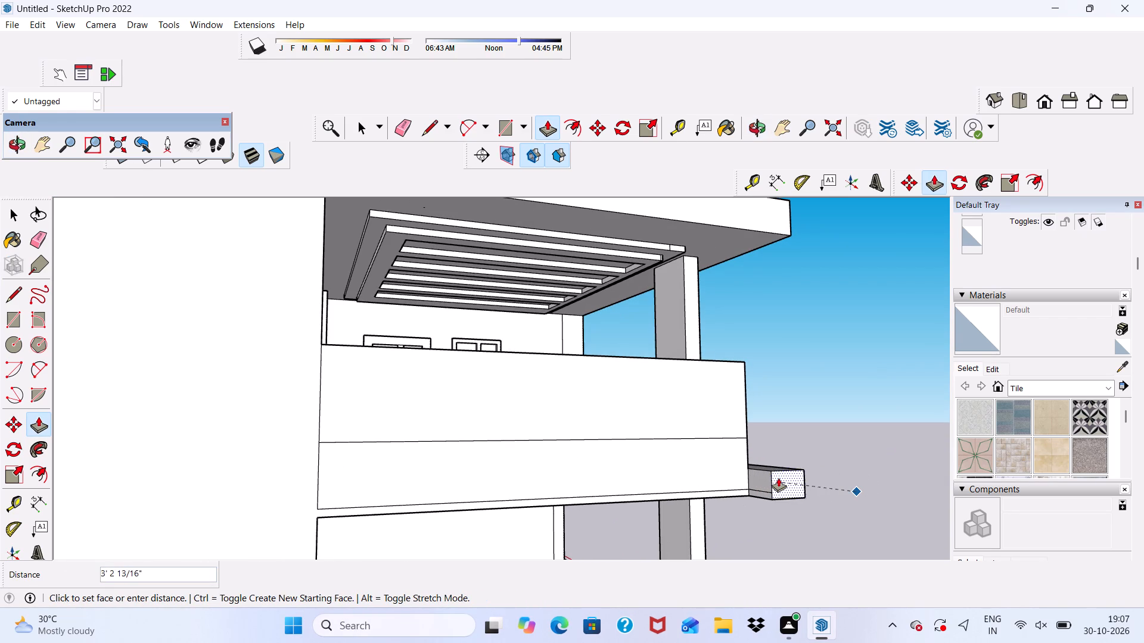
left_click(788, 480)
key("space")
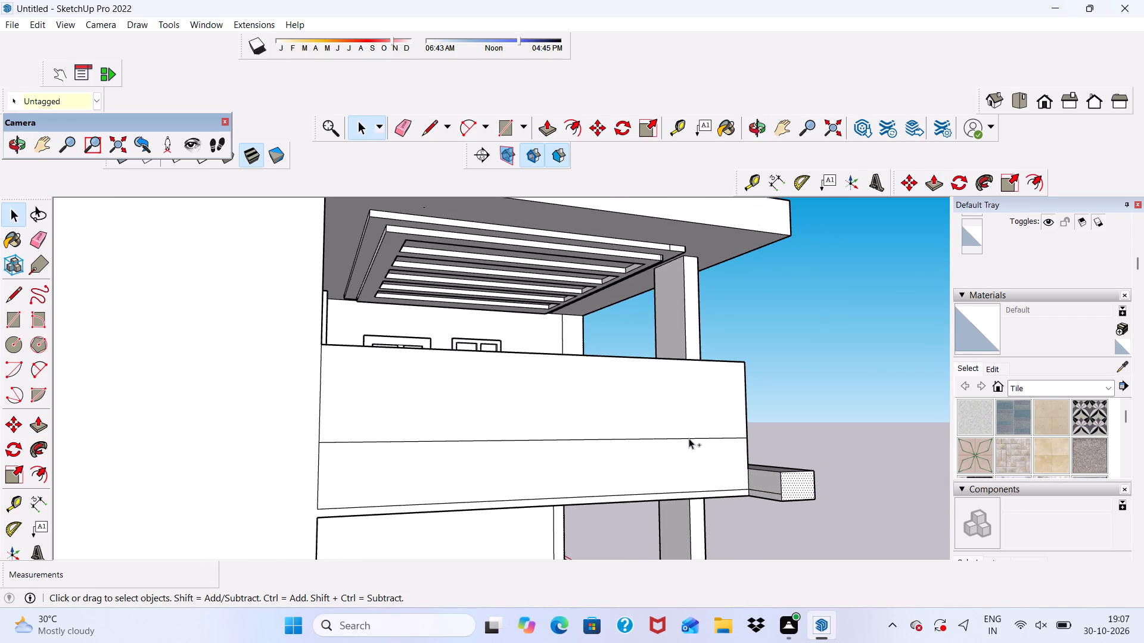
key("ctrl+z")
Push the lower beam's projecting end face back about 3' 1 9/16" towards the balcony's outer corner.
left_click(551, 131)
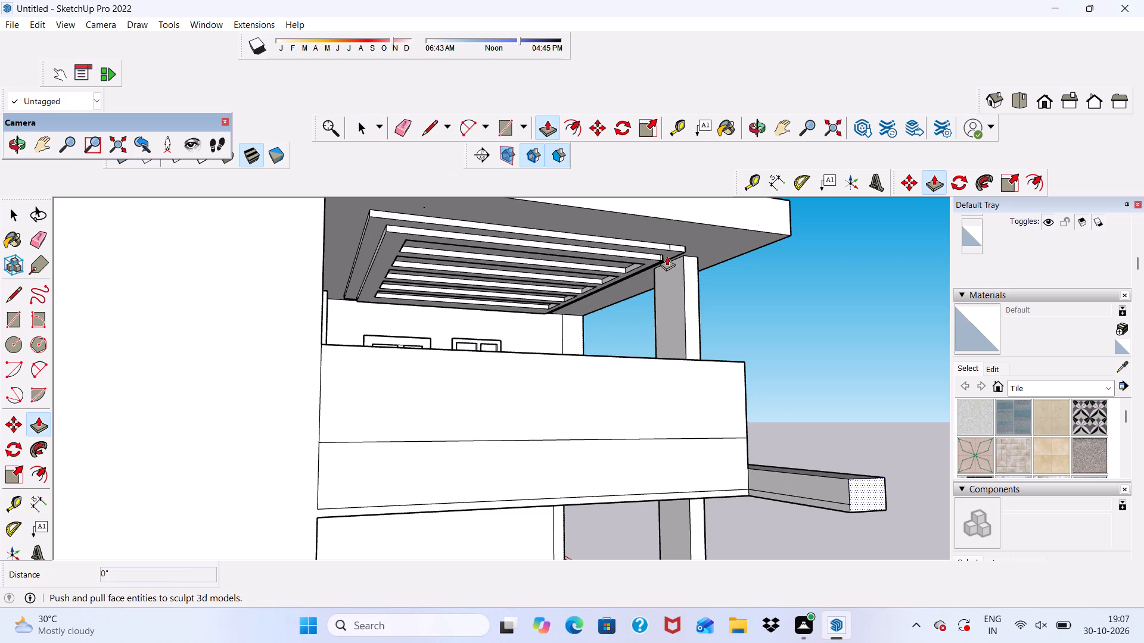
scroll(913, 479, "up", 3)
left_click(842, 489)
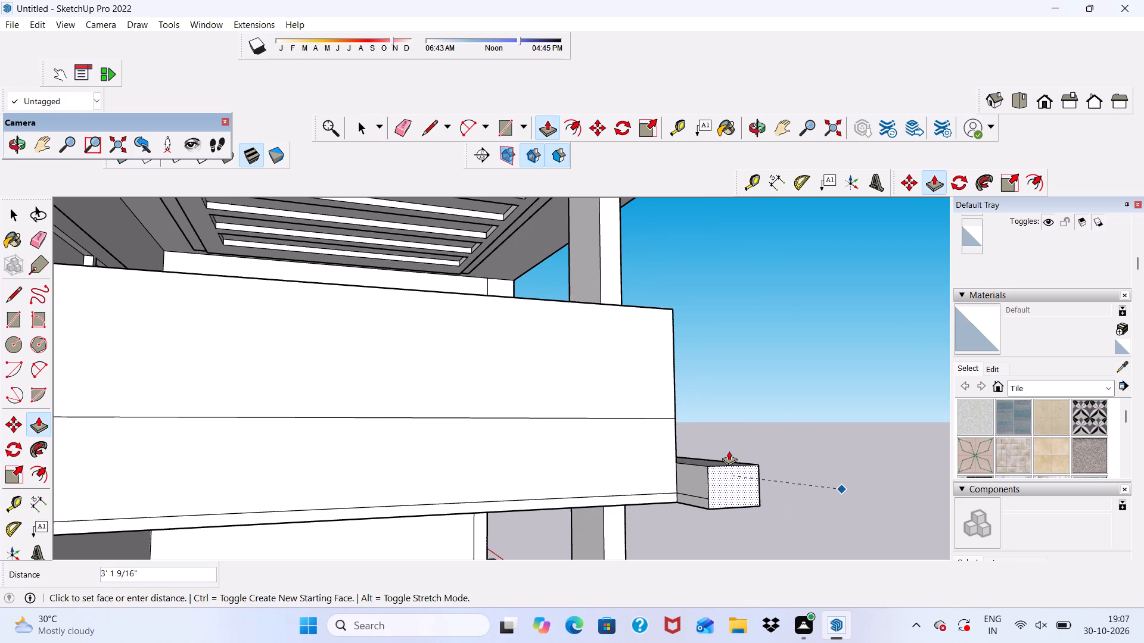
left_click(729, 451)
Erase the seam line on the side face of the lower beam's projecting end.
left_click(405, 126)
scroll(646, 450, "up", 3)
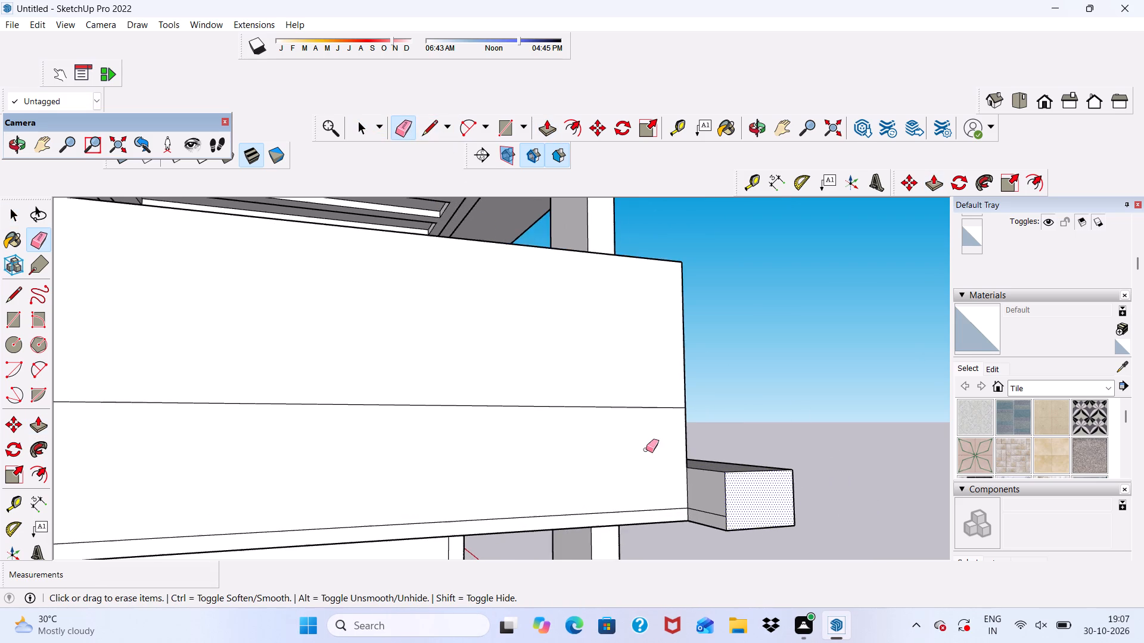
scroll(718, 515, "up", 2)
left_click(718, 514)
Push/Pull the beam's side face about 24' 10 3/4" along the side wall to line up with the canopy's end.
key("space")
left_click(714, 505)
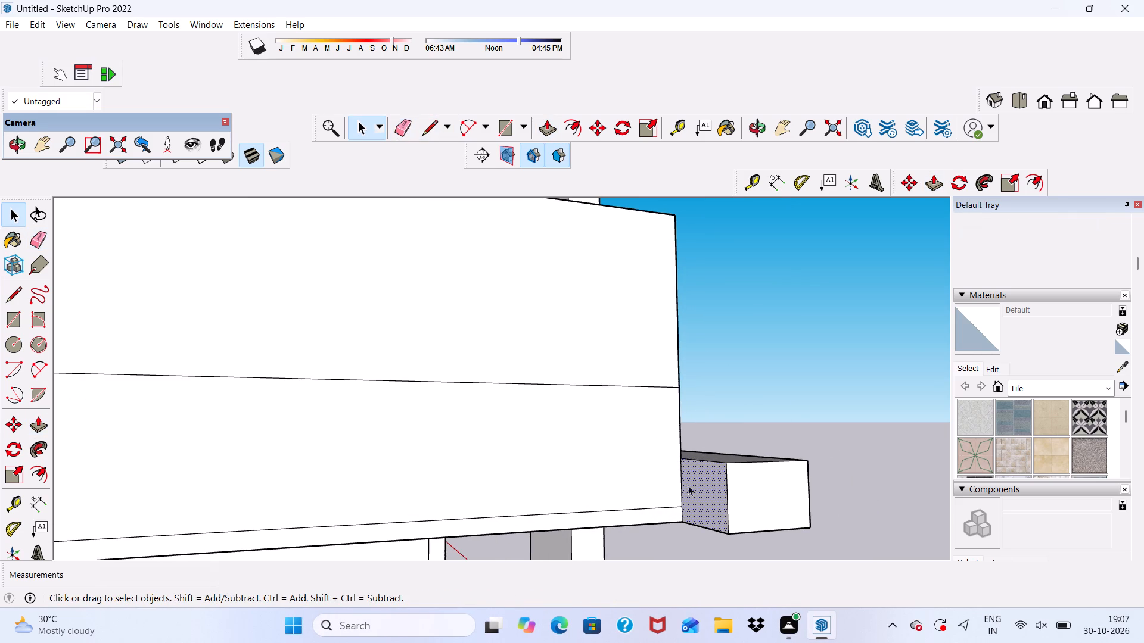
left_click(540, 132)
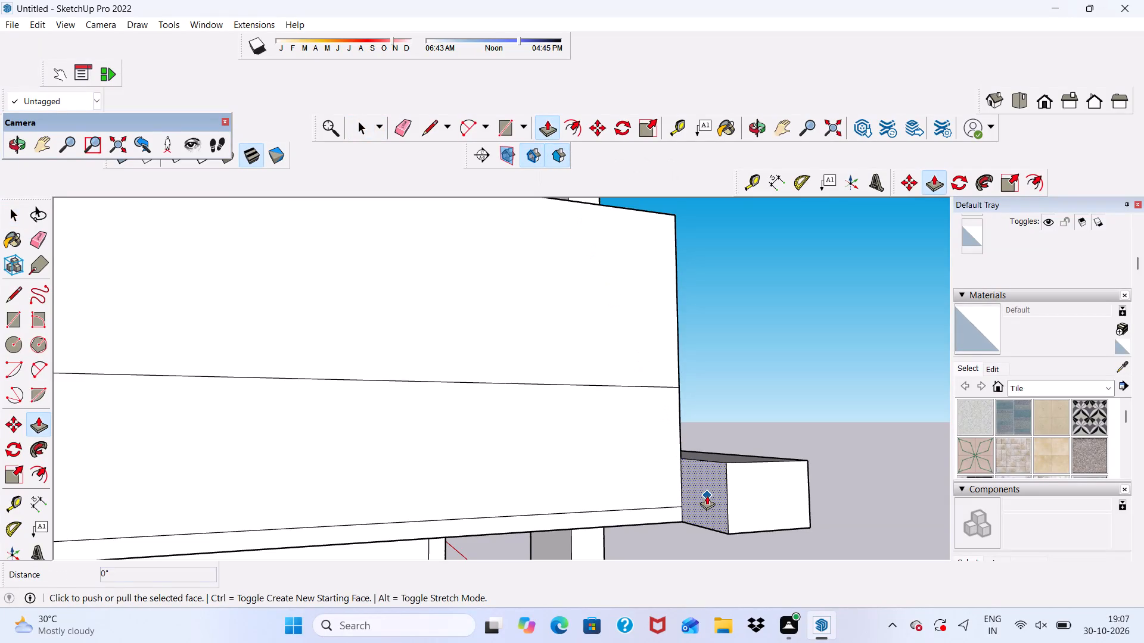
left_click(707, 495)
scroll(523, 486, "down", 15)
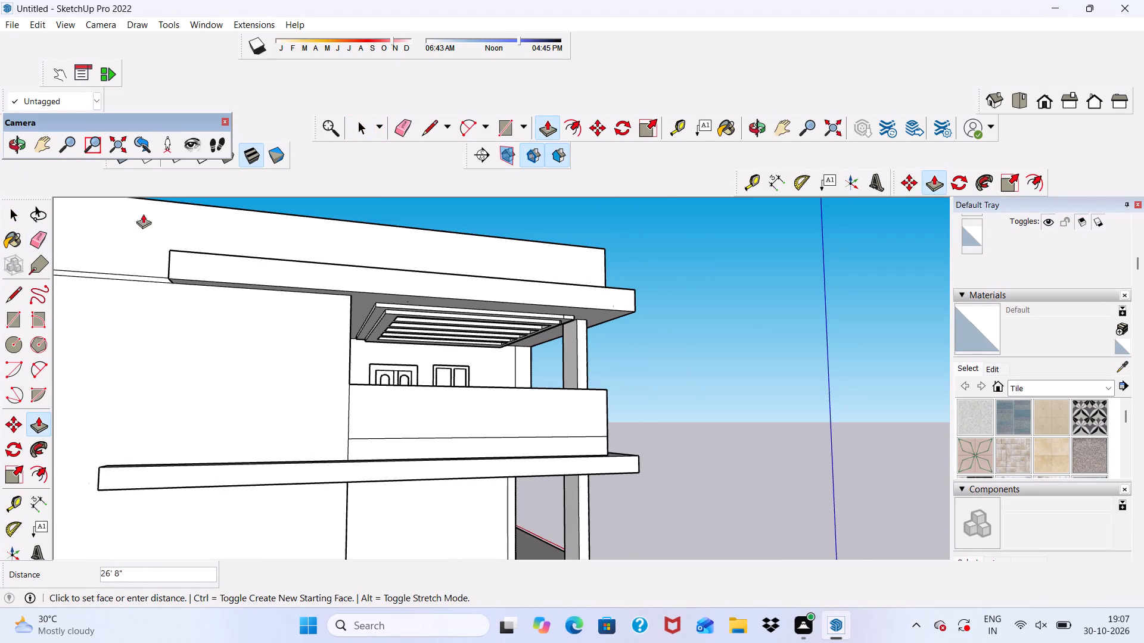
scroll(170, 289, "up", 3)
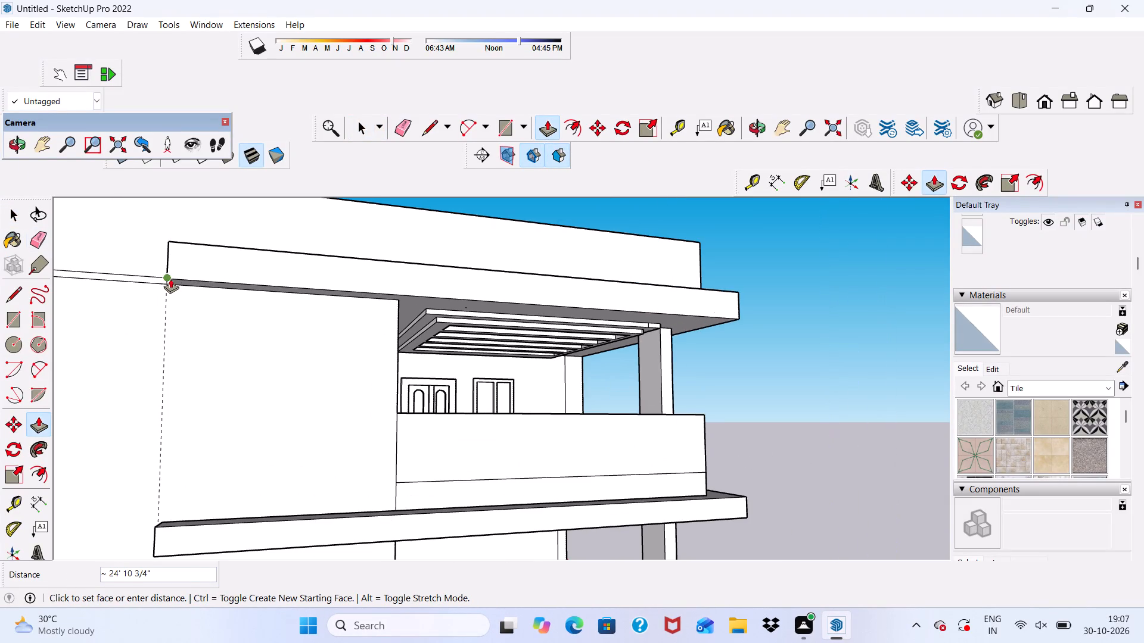
left_click(170, 279)
Push/Pull the underside of the L-shaped lower beam downwards by 9".
scroll(194, 320, "down", 3)
middle_click_drag(299, 405, 206, 420)
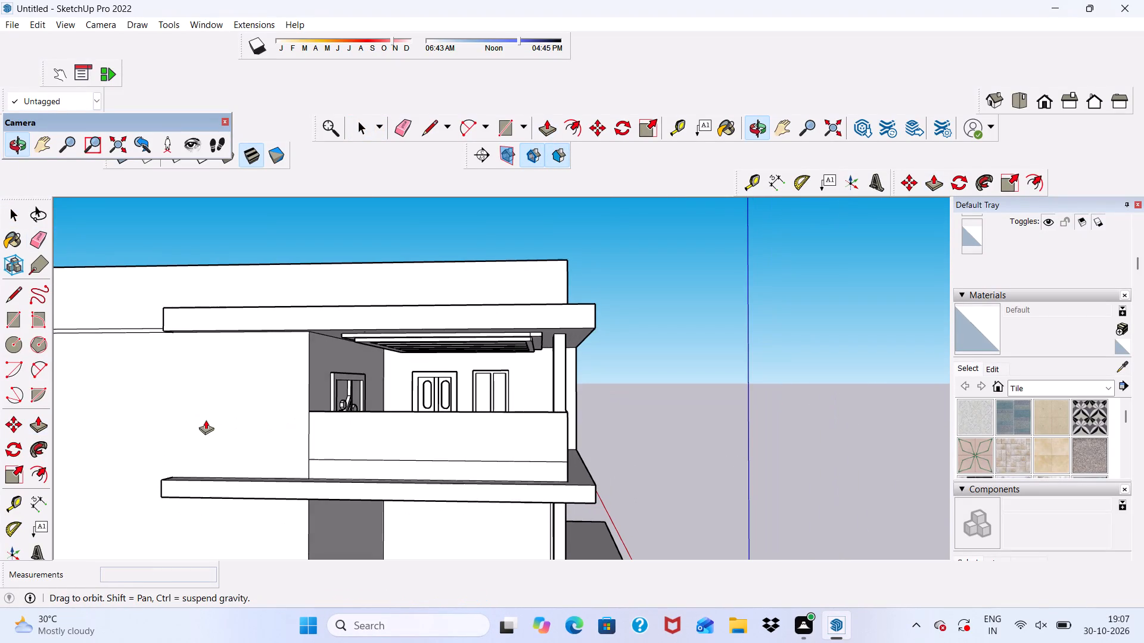
middle_click_drag(206, 420, 207, 420)
scroll(212, 418, "down", 2)
middle_click_drag(222, 428, 260, 399)
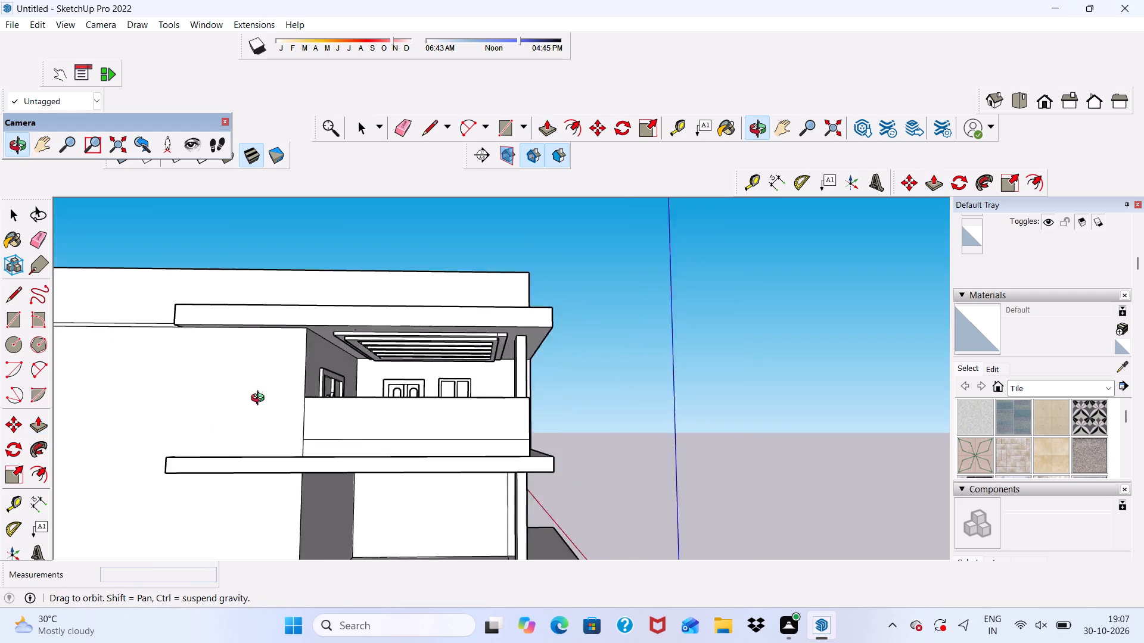
middle_click_drag(260, 399, 291, 385)
scroll(293, 385, "down", 4)
middle_click_drag(410, 453, 91, 476)
scroll(574, 396, "up", 4)
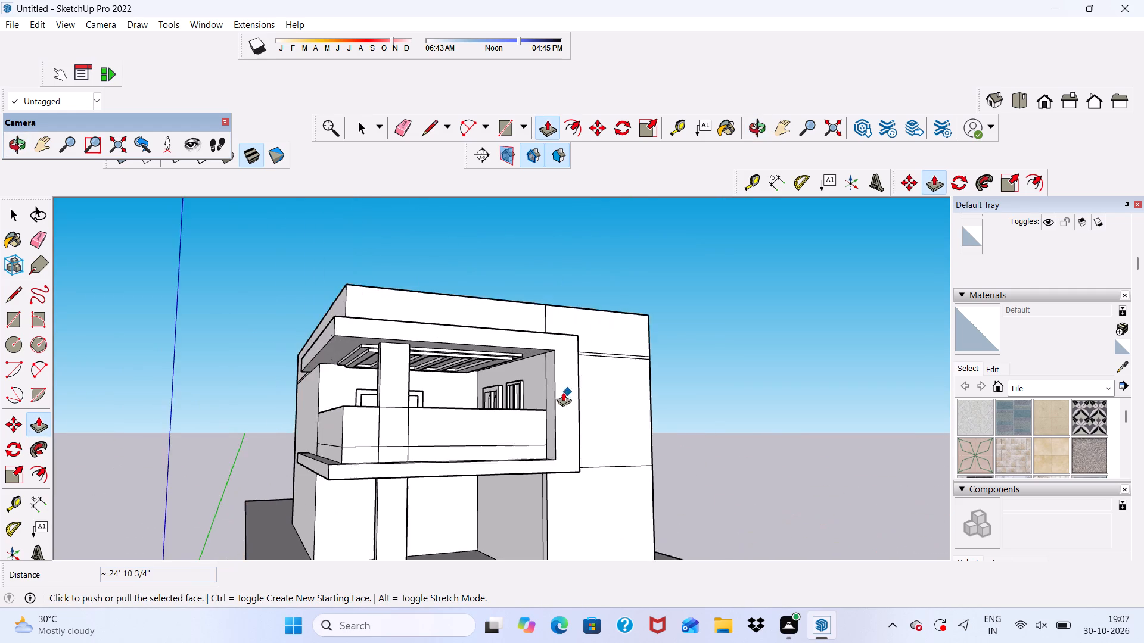
scroll(563, 392, "up", 4)
key("space")
scroll(287, 470, "up", 3)
middle_click_drag(290, 462, 282, 490)
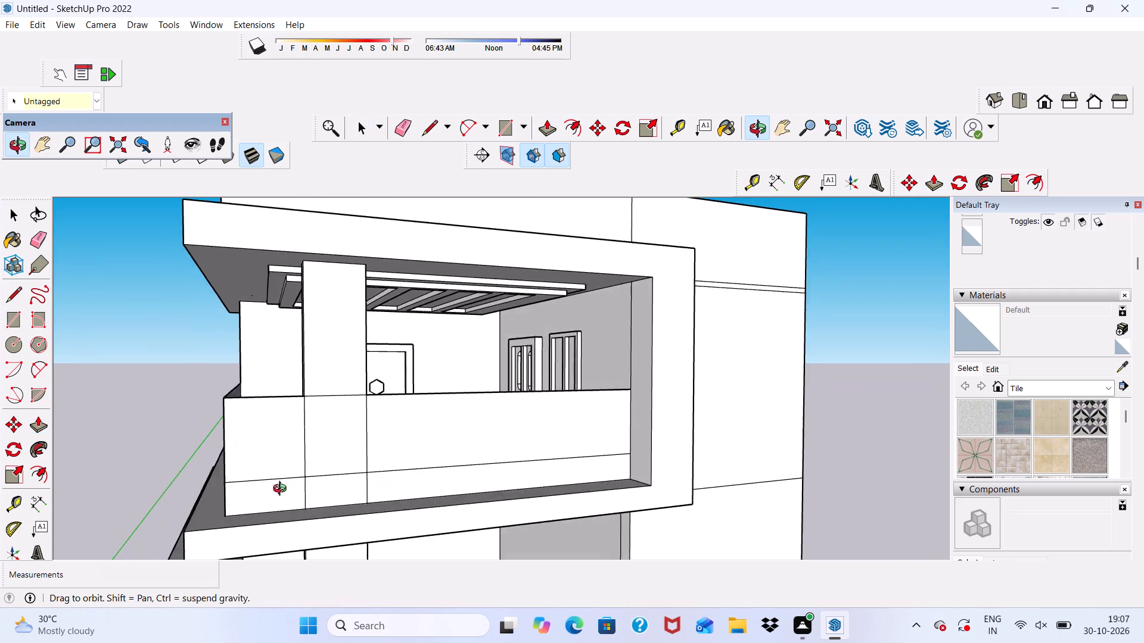
middle_click_drag(282, 490, 261, 360)
scroll(275, 352, "up", 1)
left_click(291, 333)
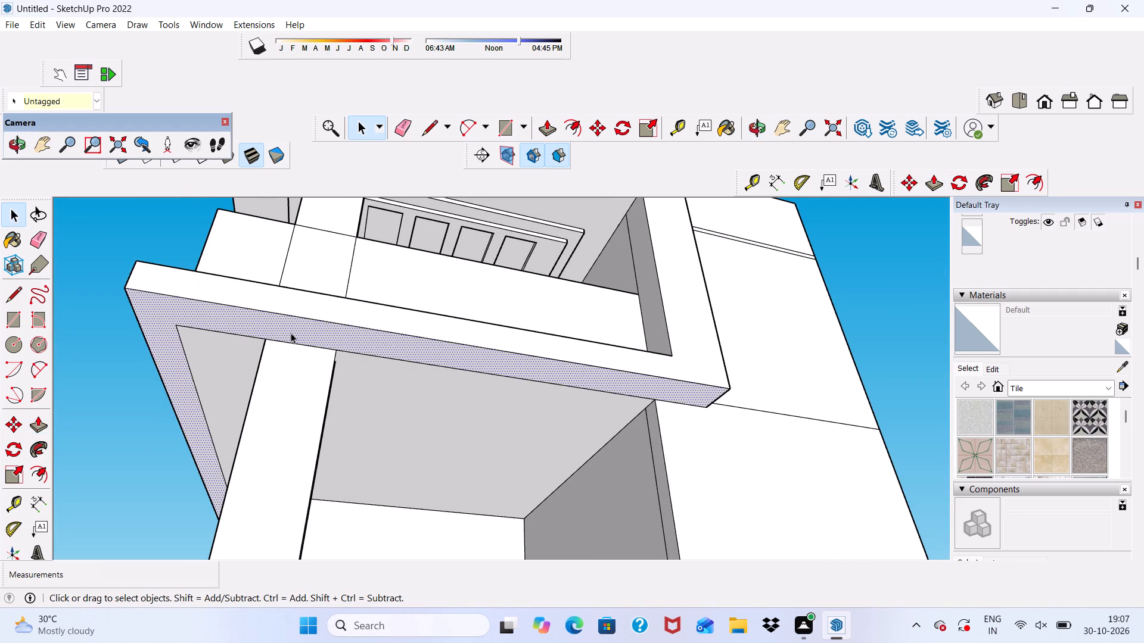
left_click(551, 126)
left_click(445, 341)
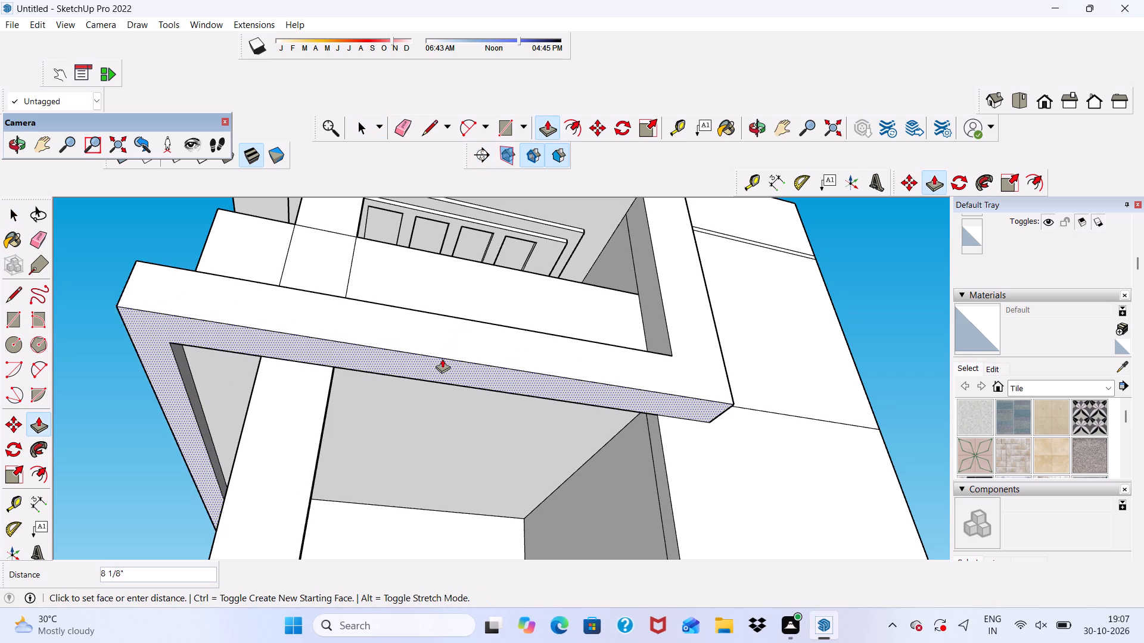
left_click(442, 360)
Push the top face of the L-shaped lower beam down by about 3 15/16".
scroll(446, 326, "down", 2)
middle_click_drag(448, 325, 416, 403)
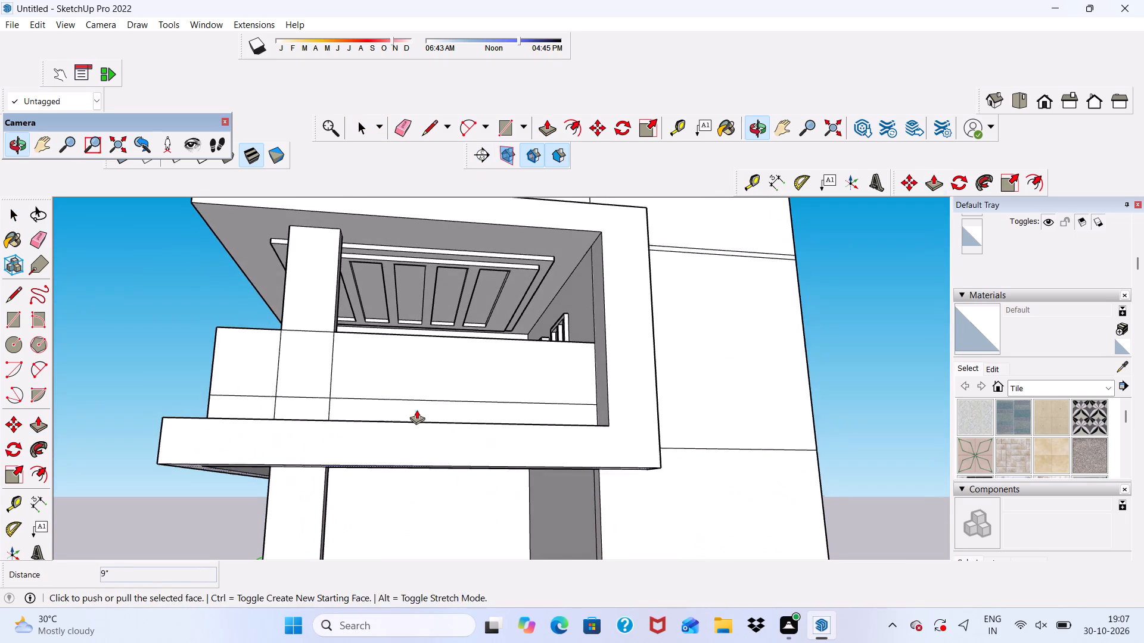
key("space")
middle_click_drag(416, 410, 434, 498)
scroll(431, 497, "up", 2)
scroll(387, 326, "down", 4)
scroll(387, 460, "up", 4)
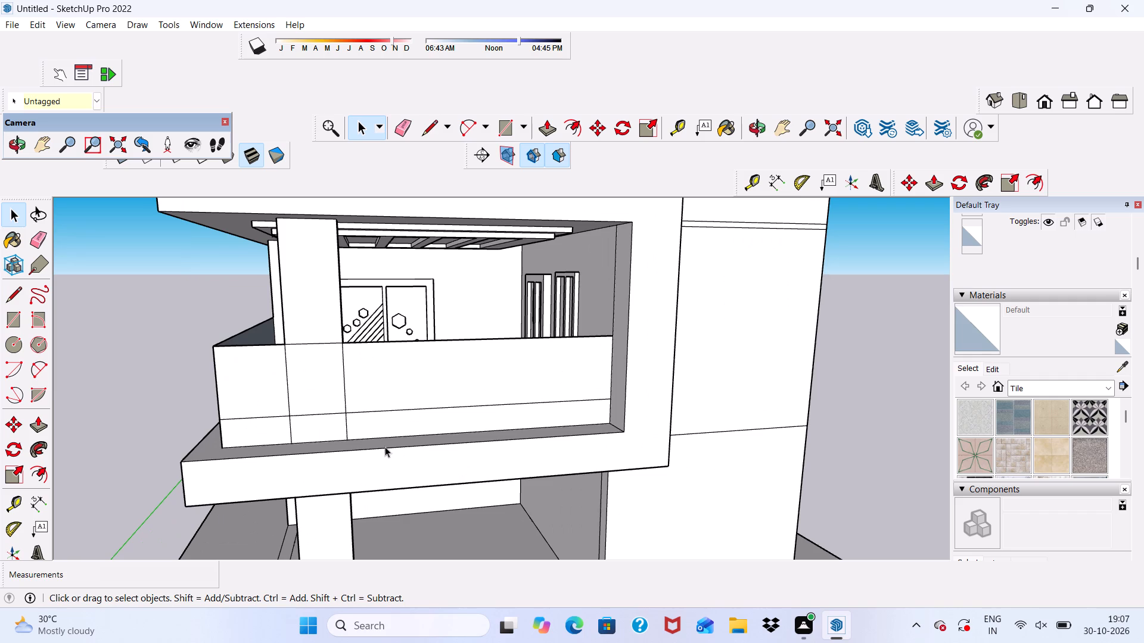
middle_click_drag(384, 439, 388, 459)
scroll(388, 459, "up", 3)
left_click(388, 464)
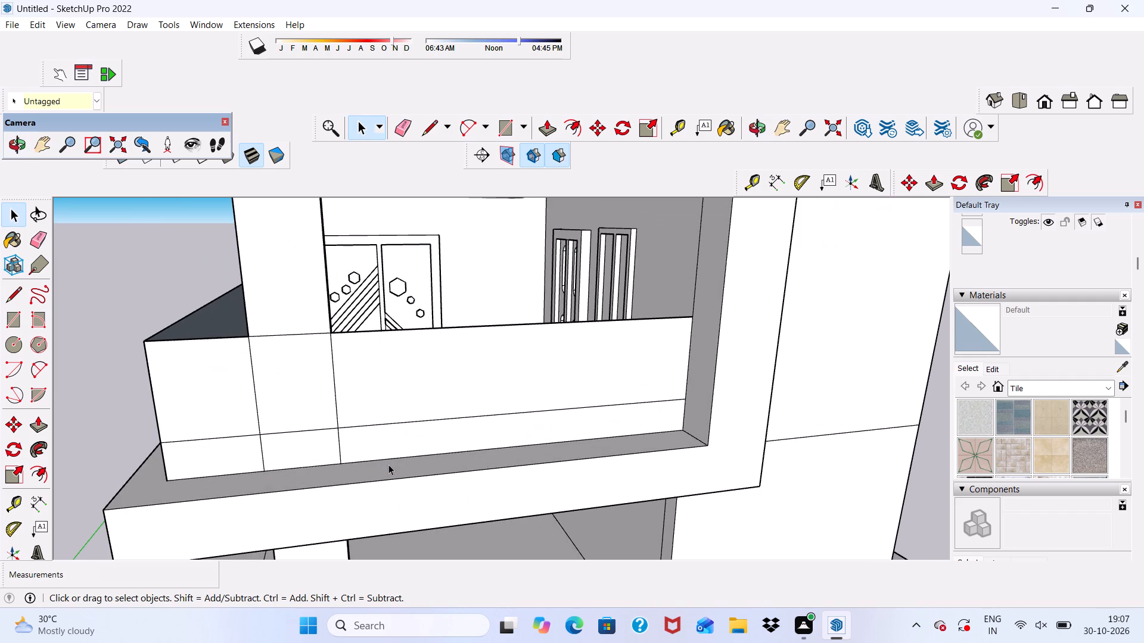
left_click(546, 125)
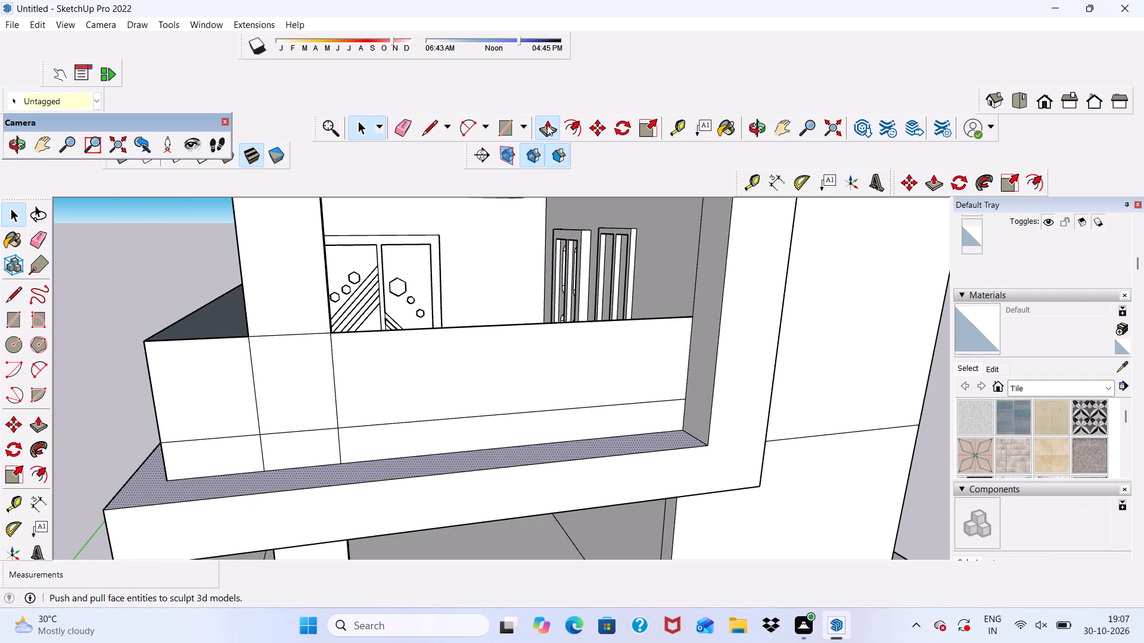
left_click_drag(565, 441, 566, 444)
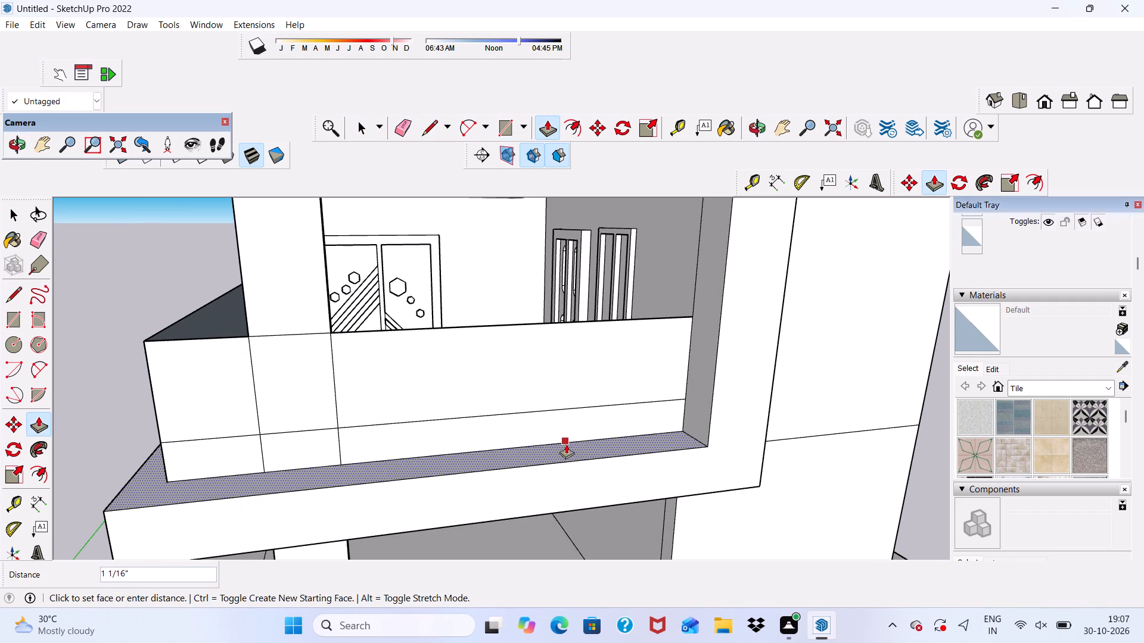
left_click_drag(566, 444, 570, 451)
Push the lower beam's top face down slightly further around the base of the balcony railing.
scroll(397, 334, "down", 4)
middle_click_drag(391, 342, 596, 296)
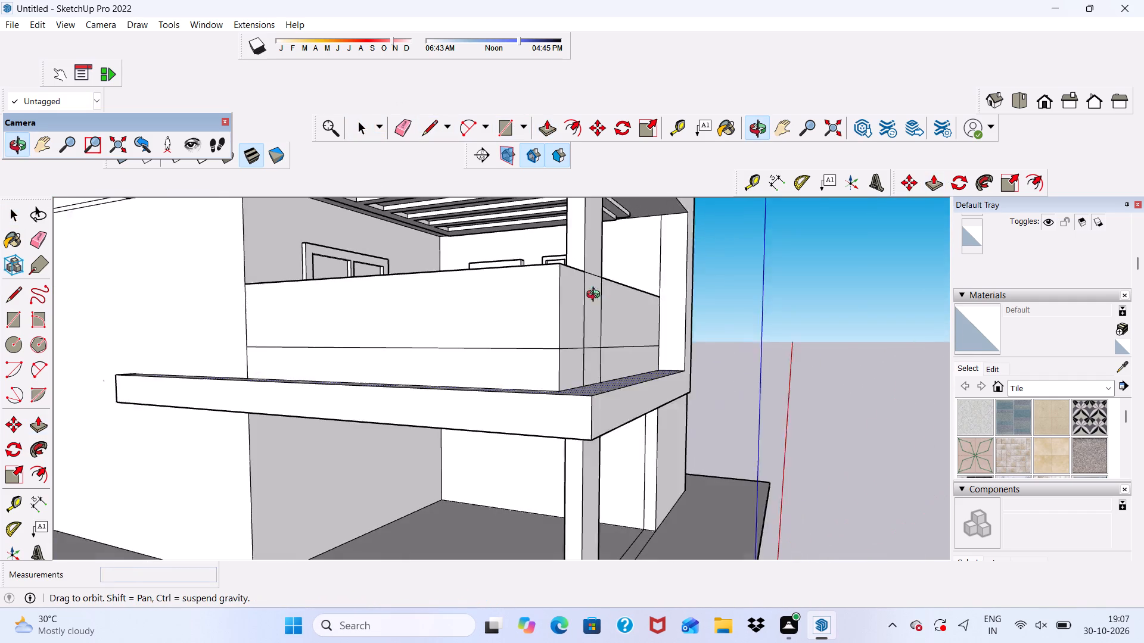
middle_click_drag(596, 296, 599, 296)
middle_click_drag(574, 352, 573, 382)
scroll(513, 402, "up", 1)
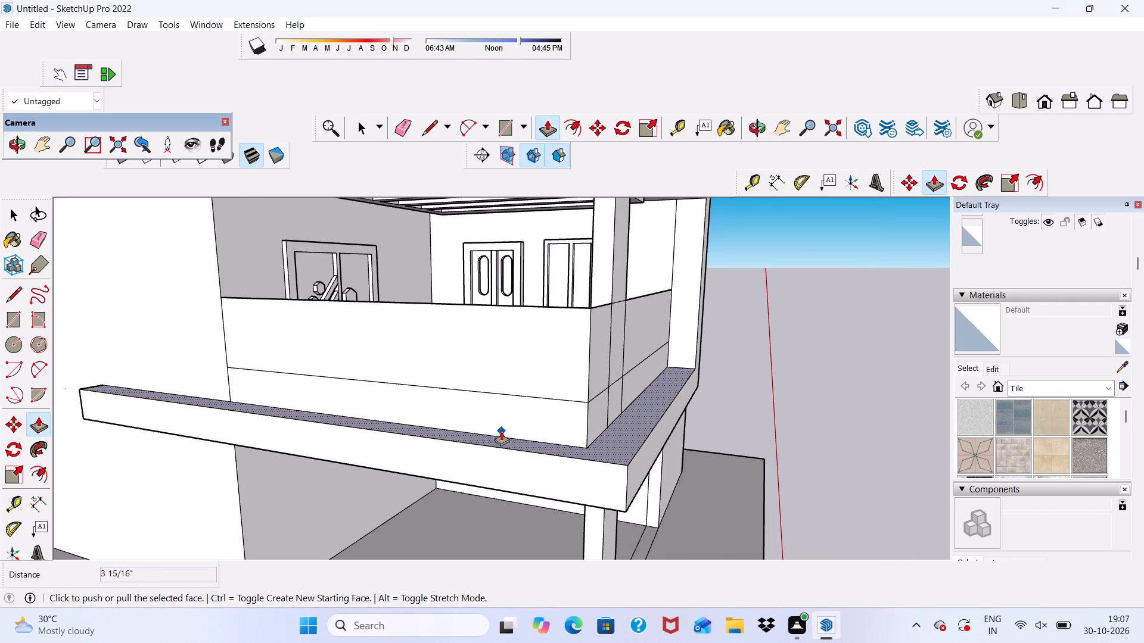
left_click_drag(501, 431, 505, 437)
scroll(529, 395, "down", 3)
middle_click_drag(567, 427, 375, 338)
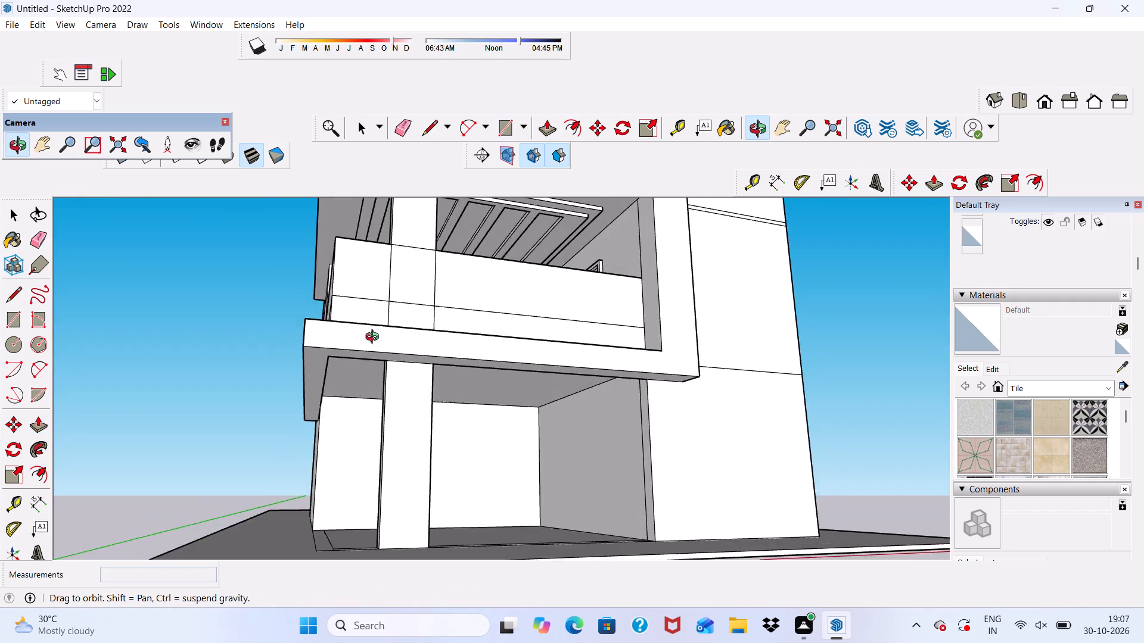
middle_click_drag(375, 338, 365, 370)
key("space")
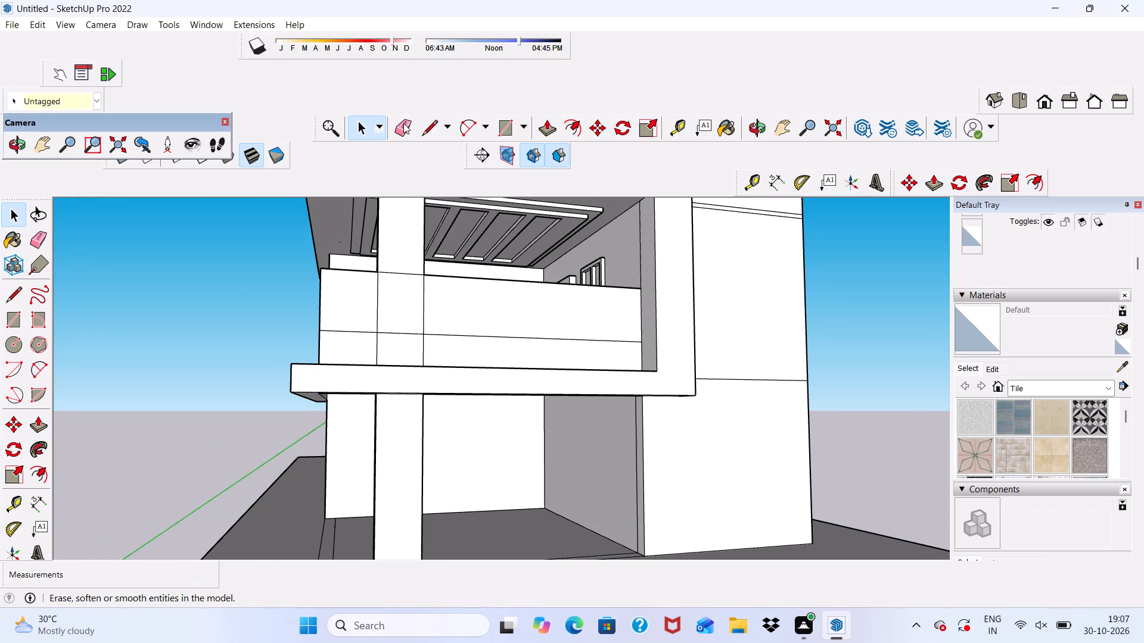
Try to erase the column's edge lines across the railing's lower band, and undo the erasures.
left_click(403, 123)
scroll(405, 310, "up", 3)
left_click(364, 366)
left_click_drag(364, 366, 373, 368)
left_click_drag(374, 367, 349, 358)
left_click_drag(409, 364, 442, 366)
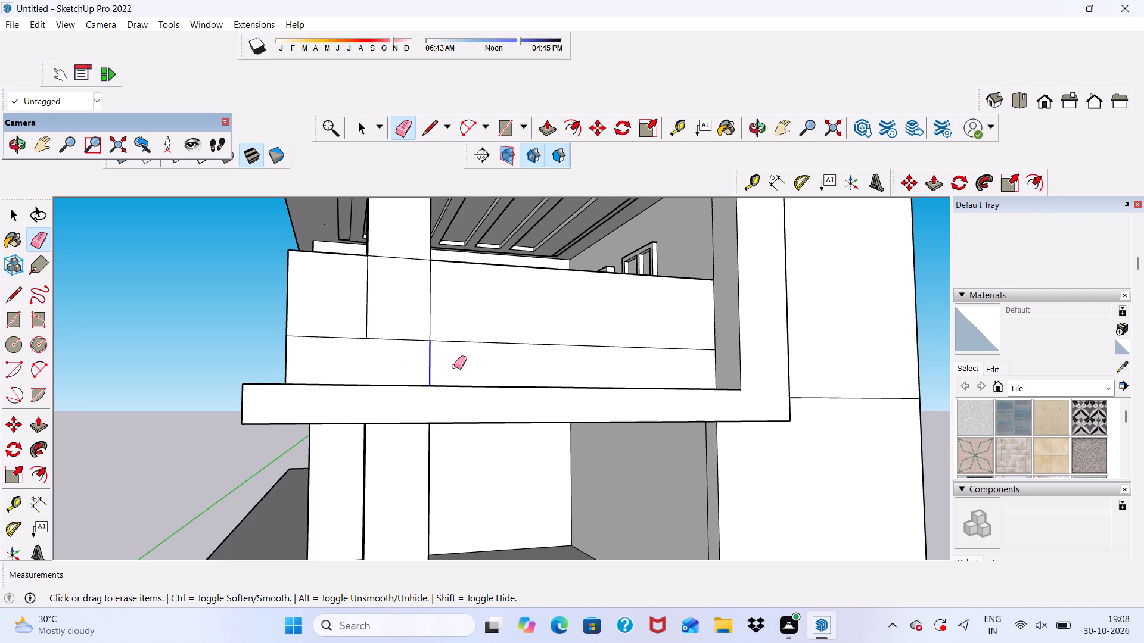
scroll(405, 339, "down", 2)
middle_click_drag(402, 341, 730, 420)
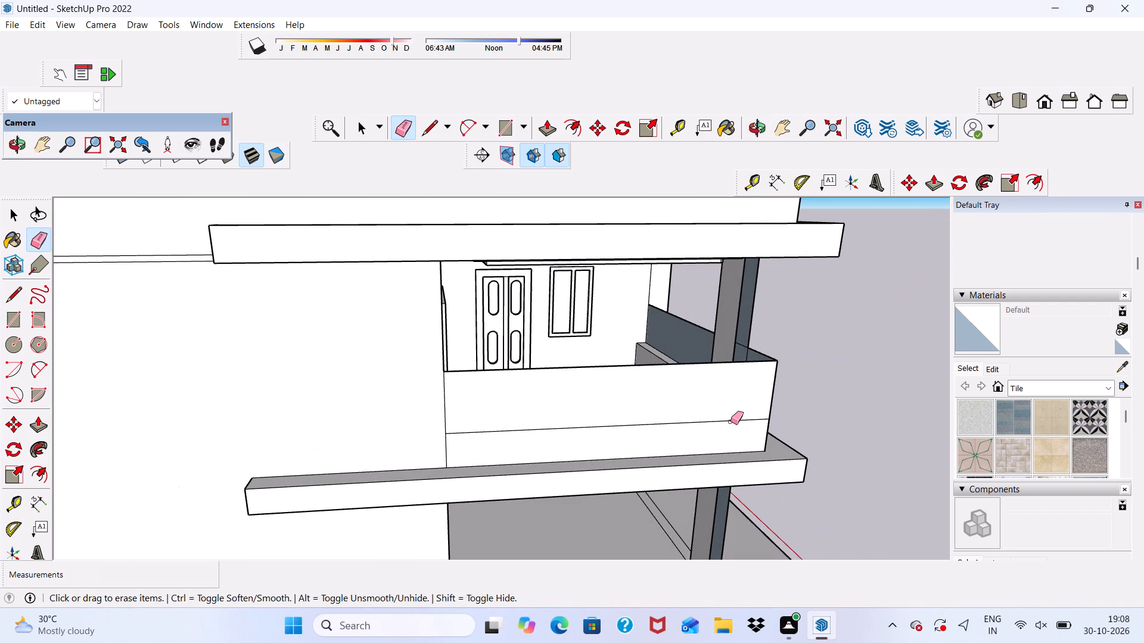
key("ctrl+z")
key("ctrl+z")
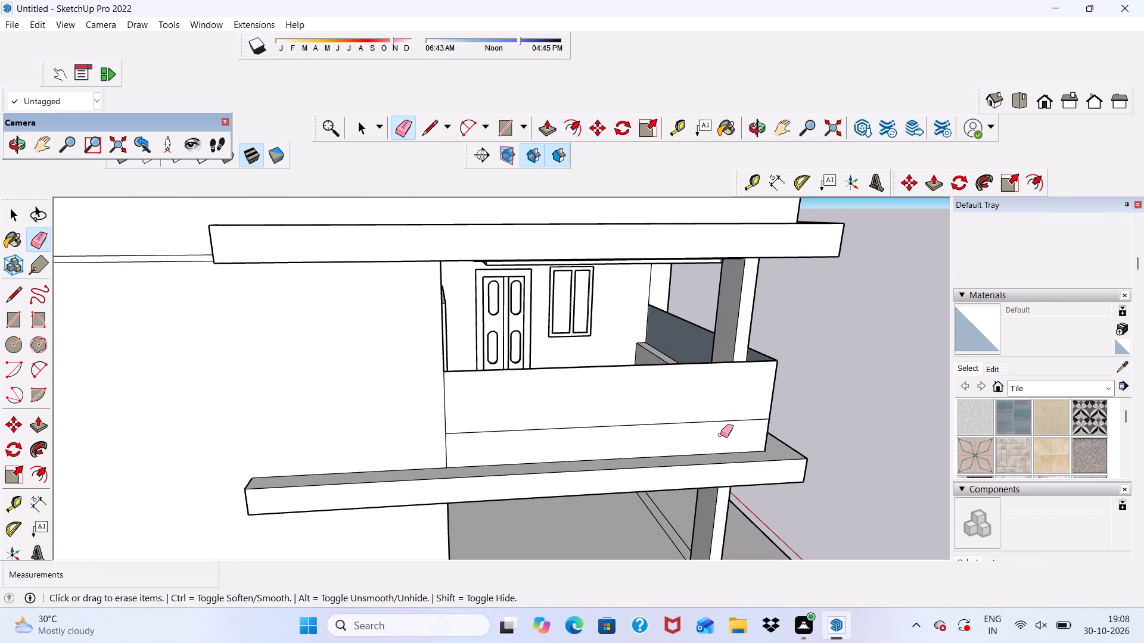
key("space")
Shorten the lower beam along the side wall by pushing its far end face in 2' 3 11/16".
middle_click_drag(717, 407, 446, 397)
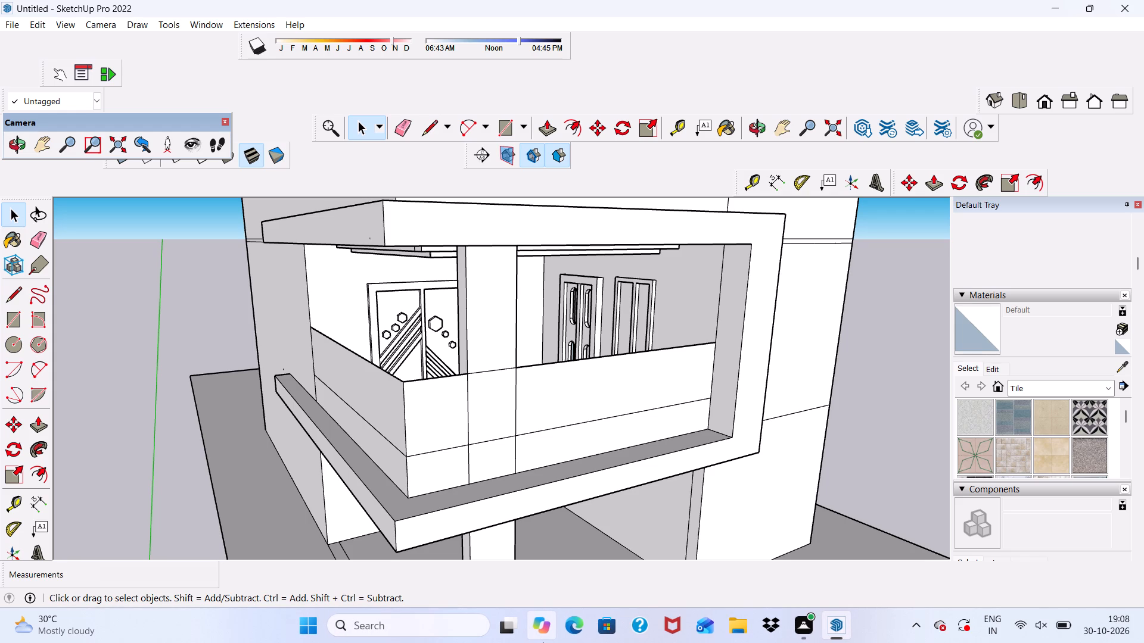
scroll(520, 642, "down", 3)
middle_click_drag(414, 475, 554, 460)
scroll(385, 408, "down", 3)
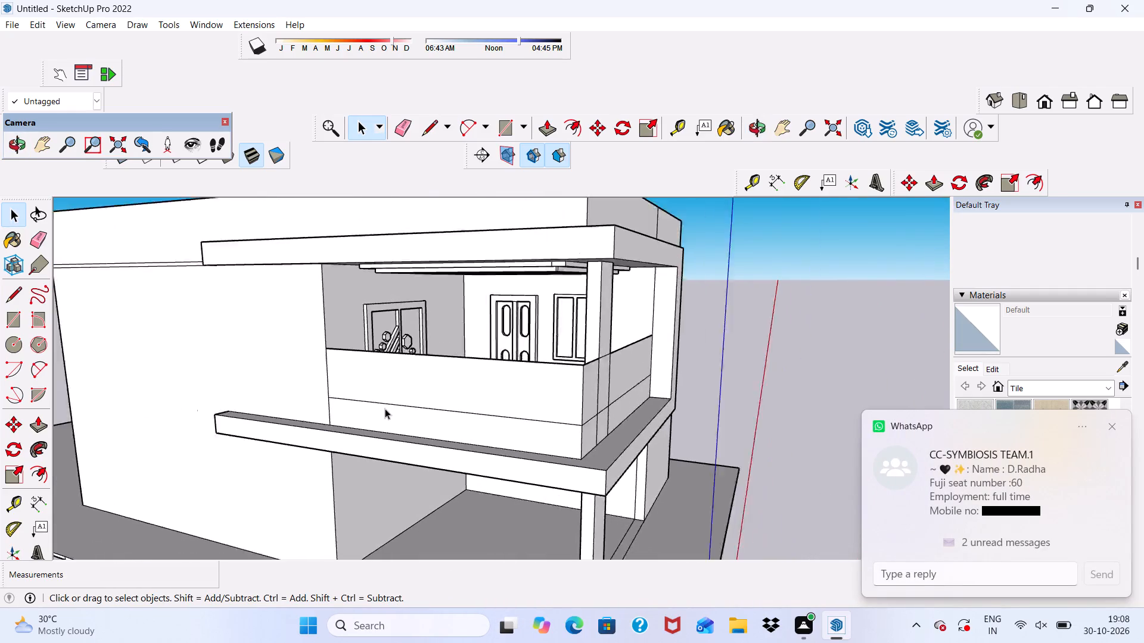
scroll(385, 408, "down", 1)
middle_click_drag(384, 401, 418, 375)
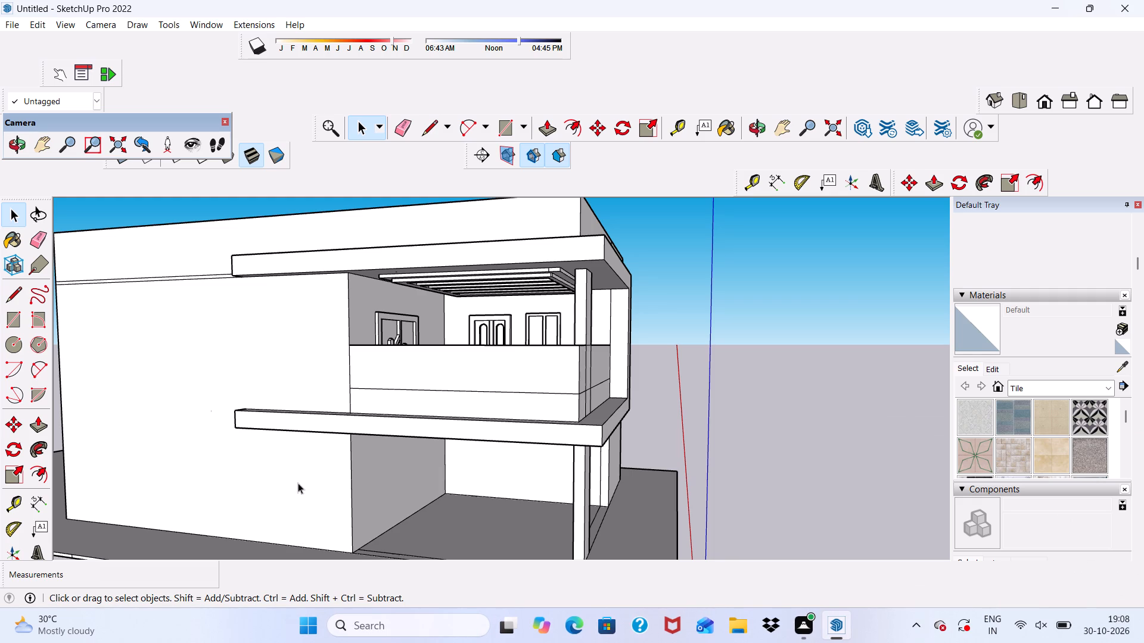
left_click(539, 129)
scroll(549, 204, "down", 3)
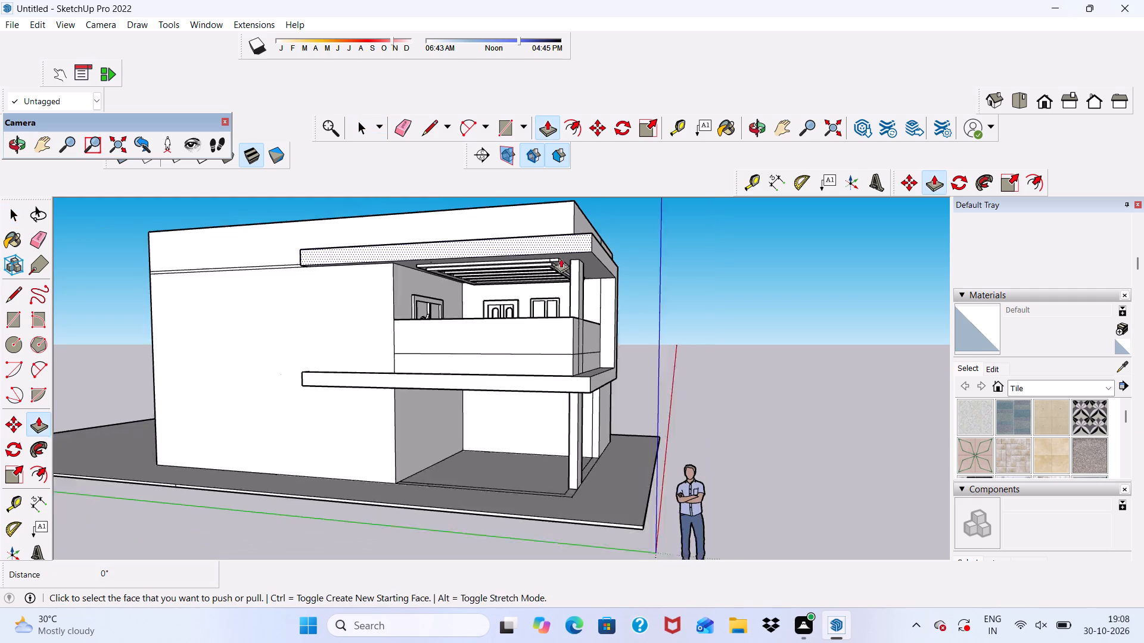
scroll(561, 258, "down", 1)
middle_click_drag(561, 258, 668, 270)
scroll(398, 330, "up", 4)
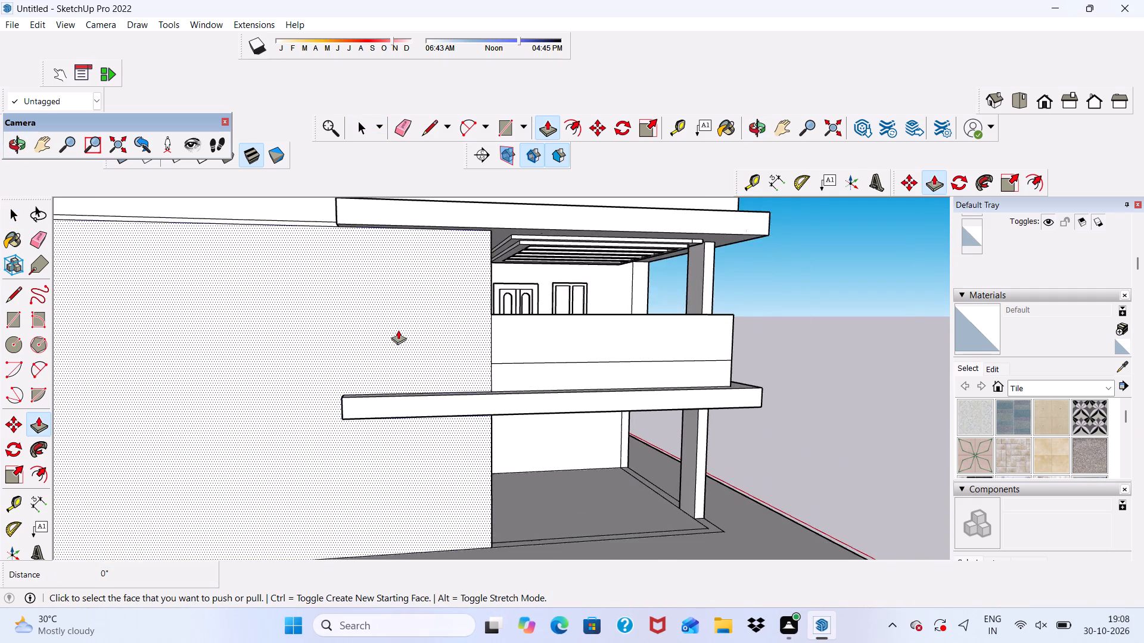
scroll(341, 373, "down", 1)
middle_click_drag(341, 376, 429, 371)
scroll(409, 431, "up", 4)
scroll(452, 388, "up", 3)
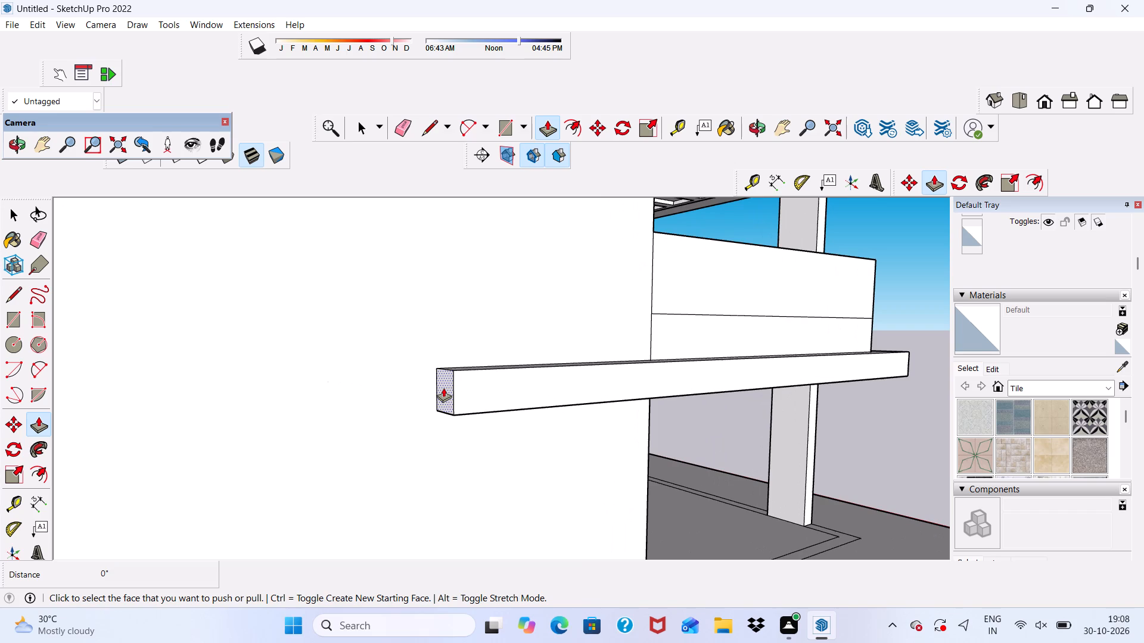
left_click(443, 388)
left_click(511, 386)
Erase the short seam line across the canopy's end face on the side wall.
scroll(503, 382, "down", 2)
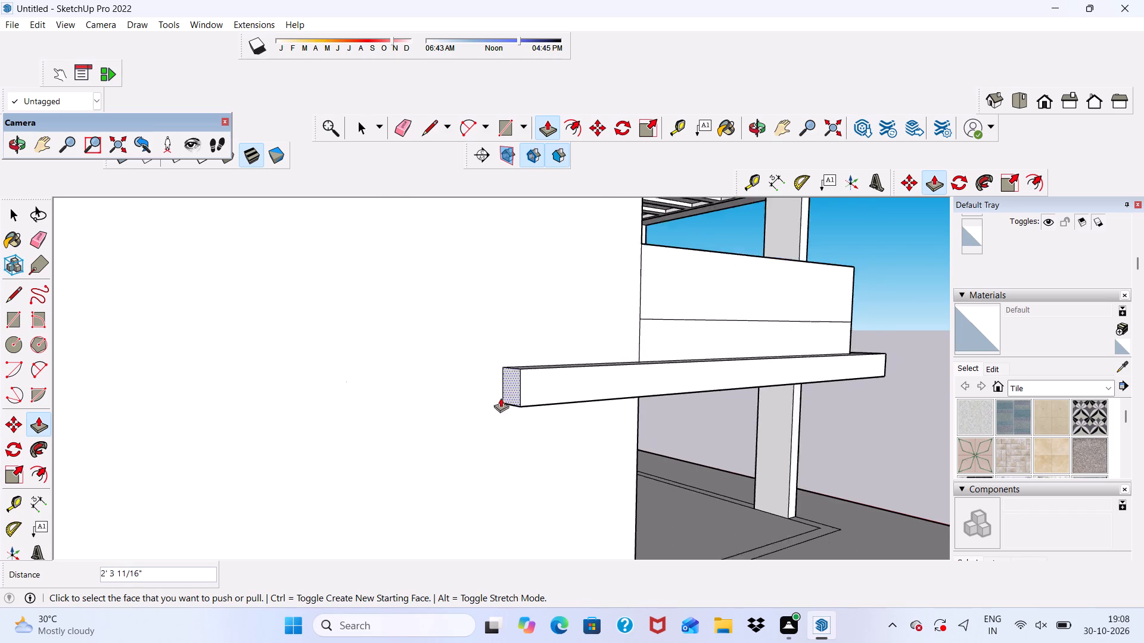
scroll(500, 398, "down", 4)
scroll(454, 213, "down", 7)
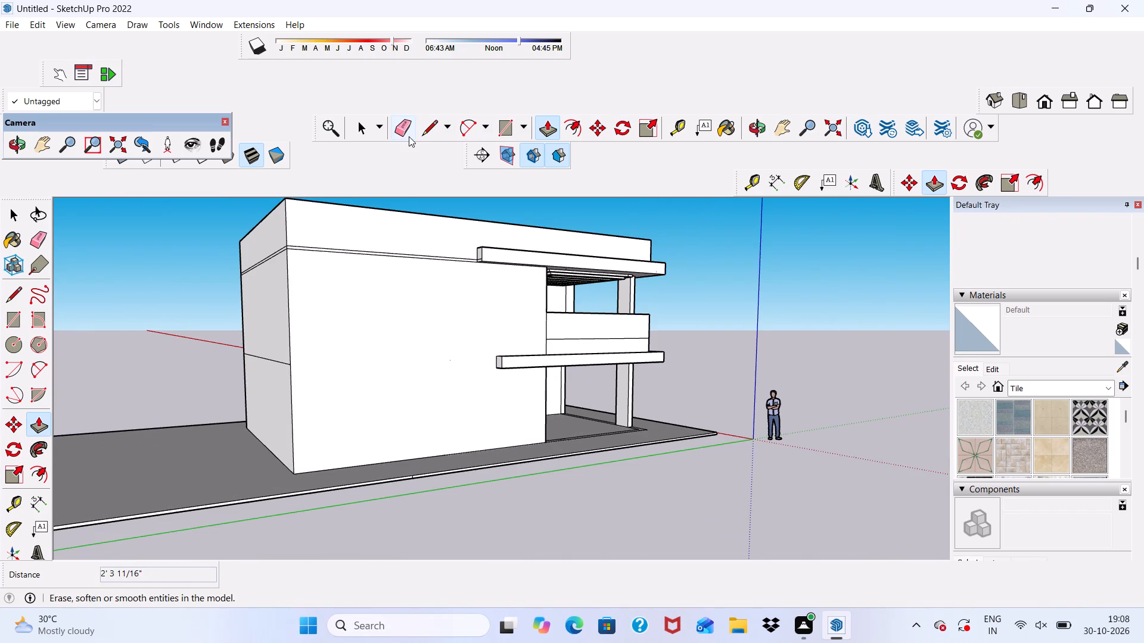
left_click(407, 136)
scroll(440, 232, "up", 18)
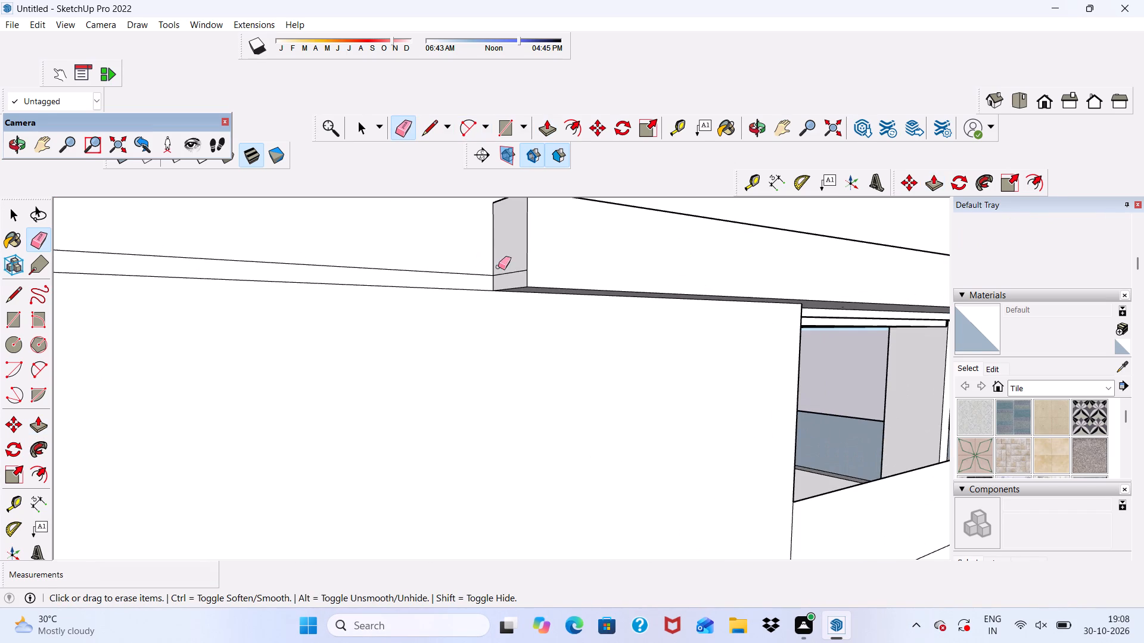
left_click(505, 274)
Push the canopy's end face in 2' 3 11/16" to align with the end of the lower beam.
left_click(548, 121)
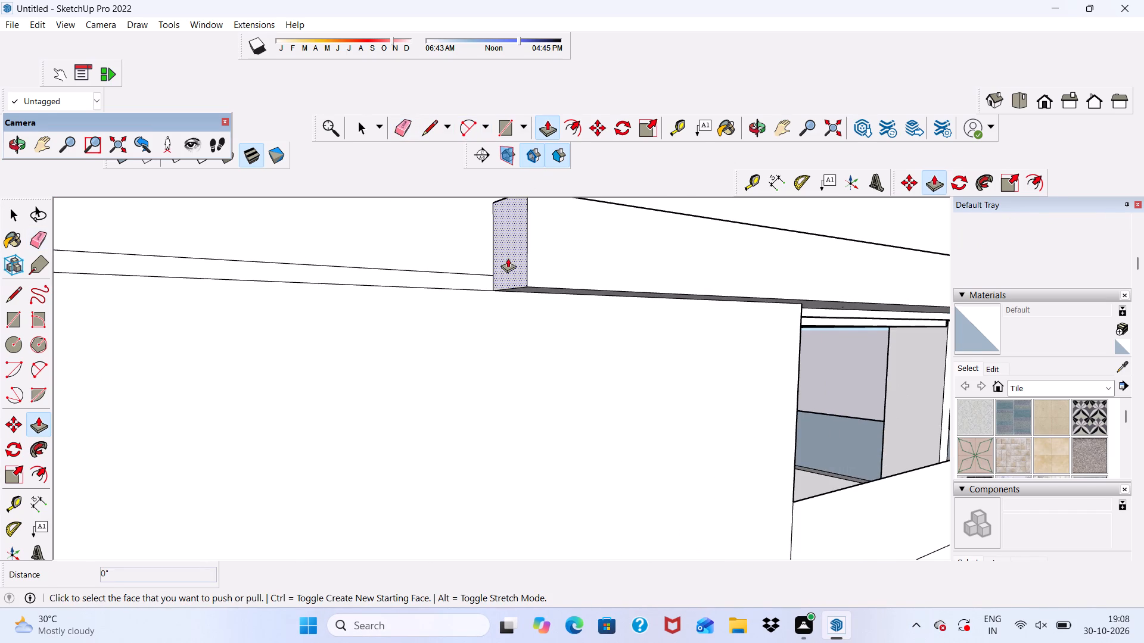
left_click(508, 258)
scroll(541, 326, "down", 3)
scroll(536, 269, "down", 9)
scroll(576, 484, "up", 3)
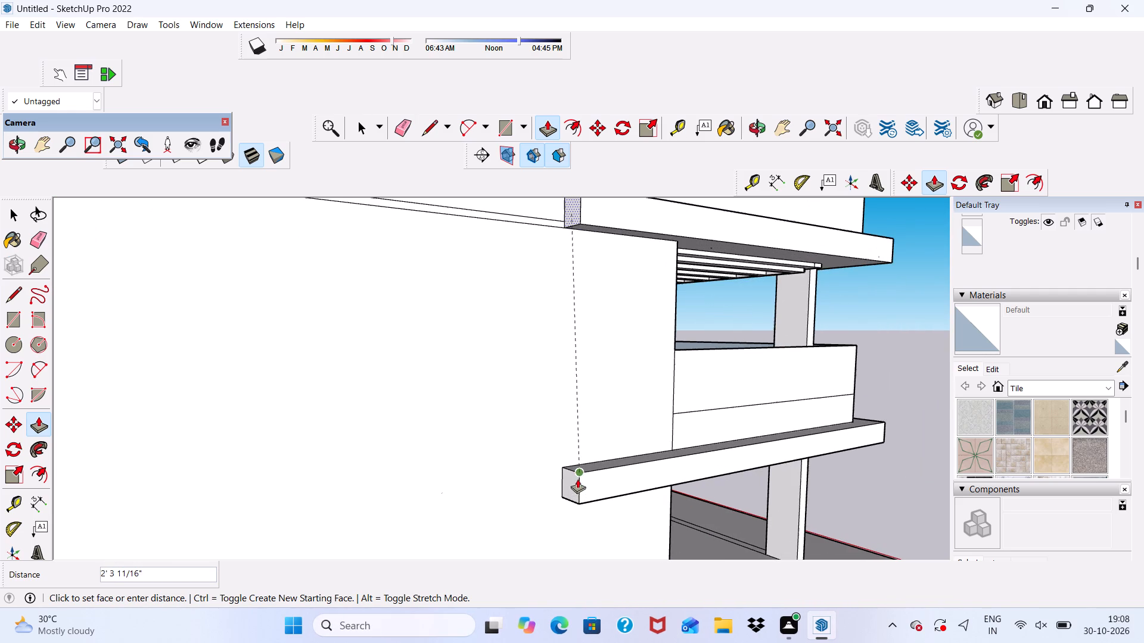
left_click(582, 491)
scroll(580, 473, "down", 1)
middle_click_drag(580, 473, 470, 443)
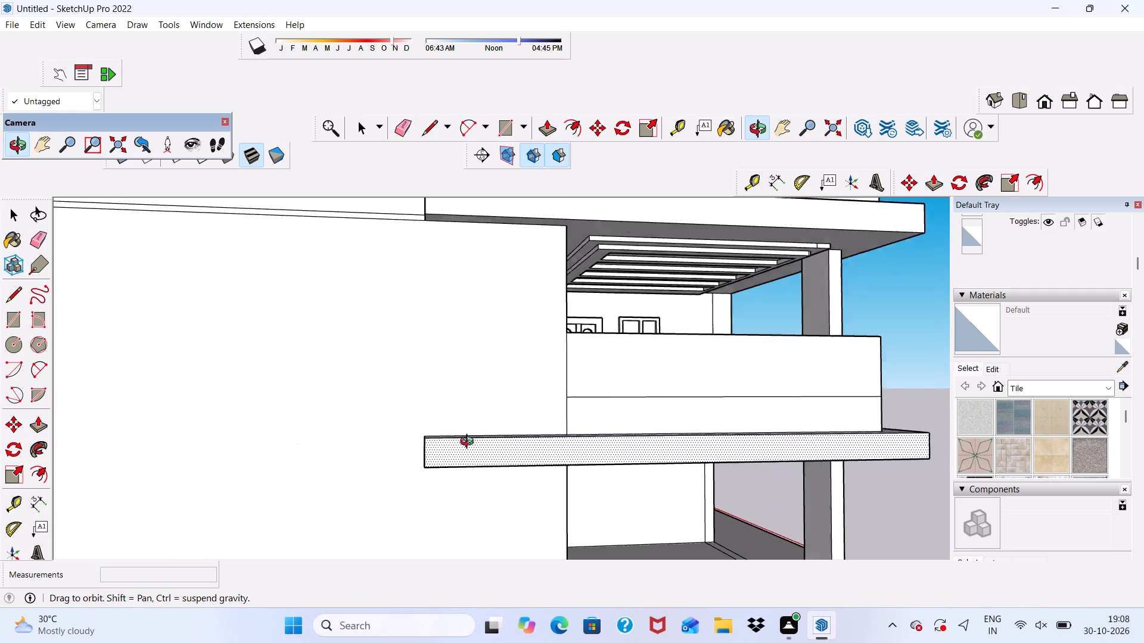
middle_click_drag(470, 443, 468, 442)
scroll(468, 442, "down", 1)
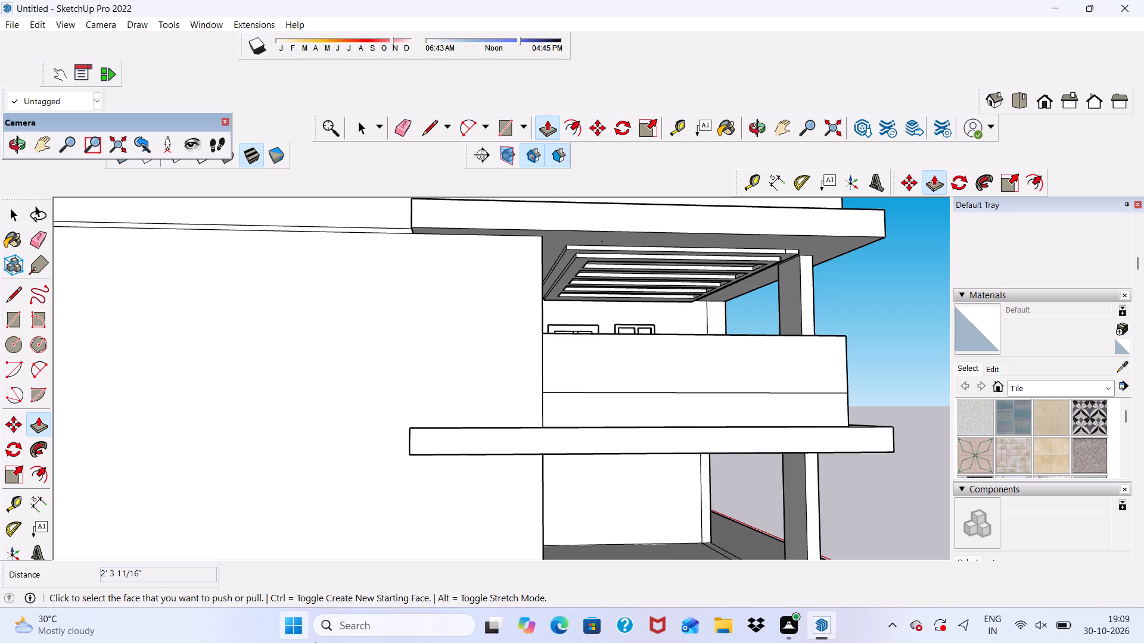
scroll(329, 642, "down", 3)
scroll(332, 548, "down", 4)
Draw a rectangle about 1' by 11 1/2" on the lower beam's top face at its side-wall end.
key("space")
scroll(458, 386, "up", 4)
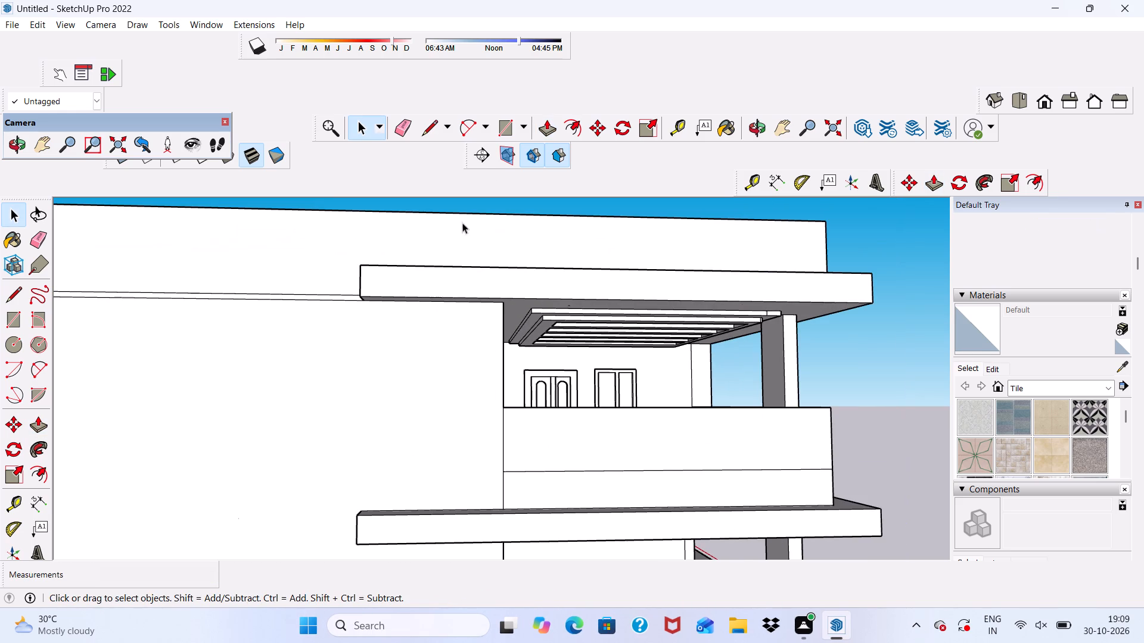
left_click(506, 126)
scroll(408, 425, "down", 3)
middle_click_drag(430, 530, 432, 551)
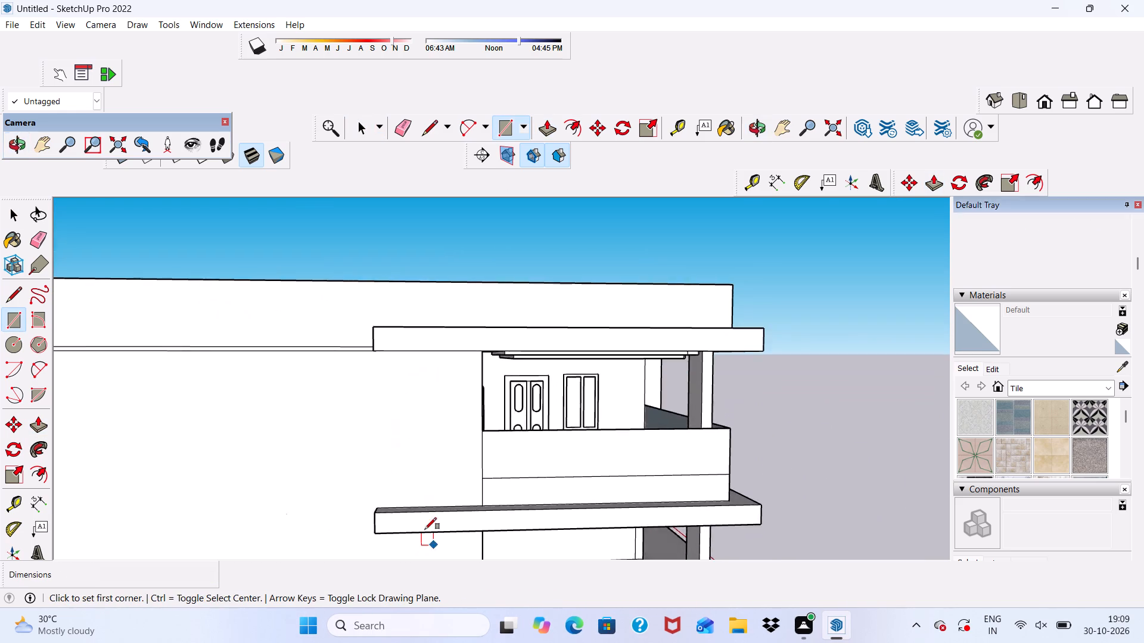
scroll(410, 484, "up", 8)
scroll(366, 533, "up", 4)
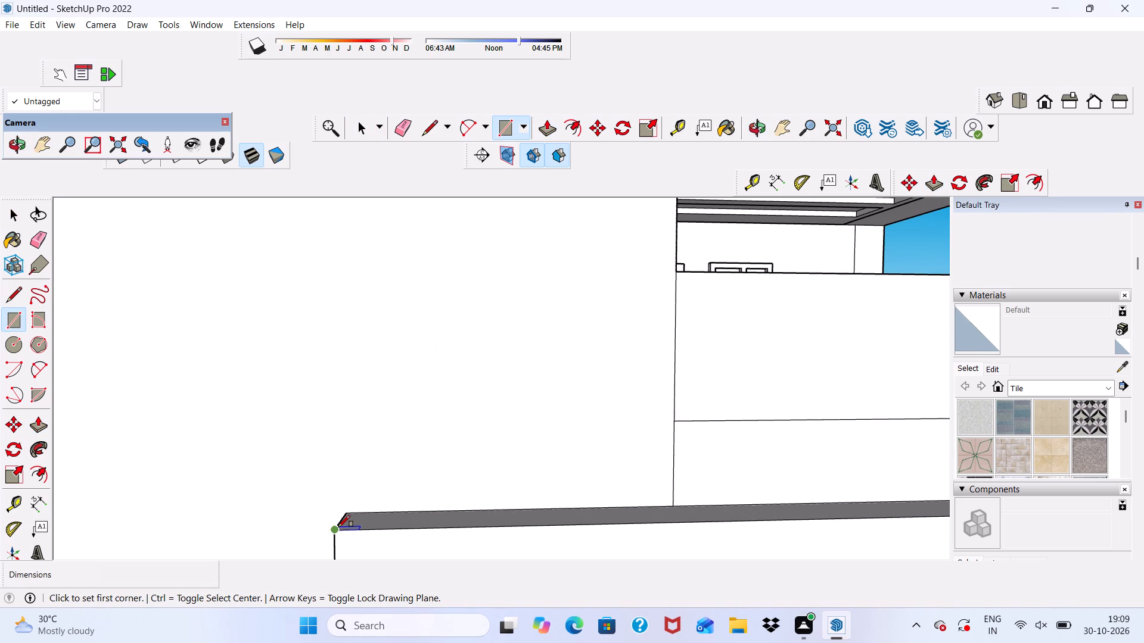
left_click(338, 527)
scroll(362, 521, "up", 4)
scroll(452, 502, "up", 4)
scroll(400, 515, "up", 2)
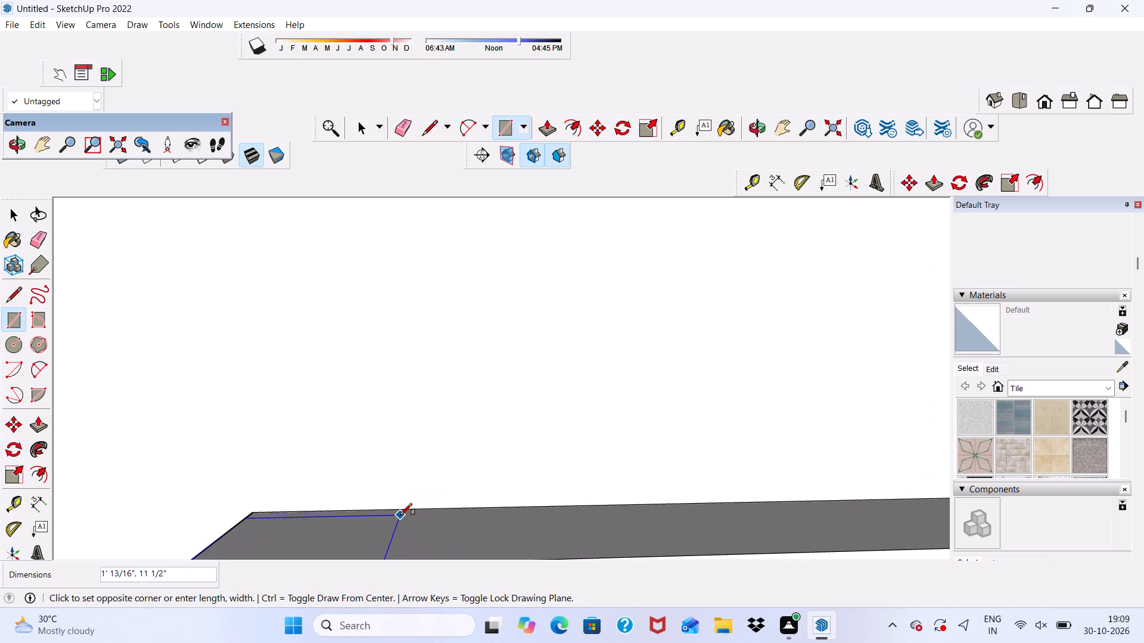
left_click(387, 513)
scroll(366, 420, "down", 6)
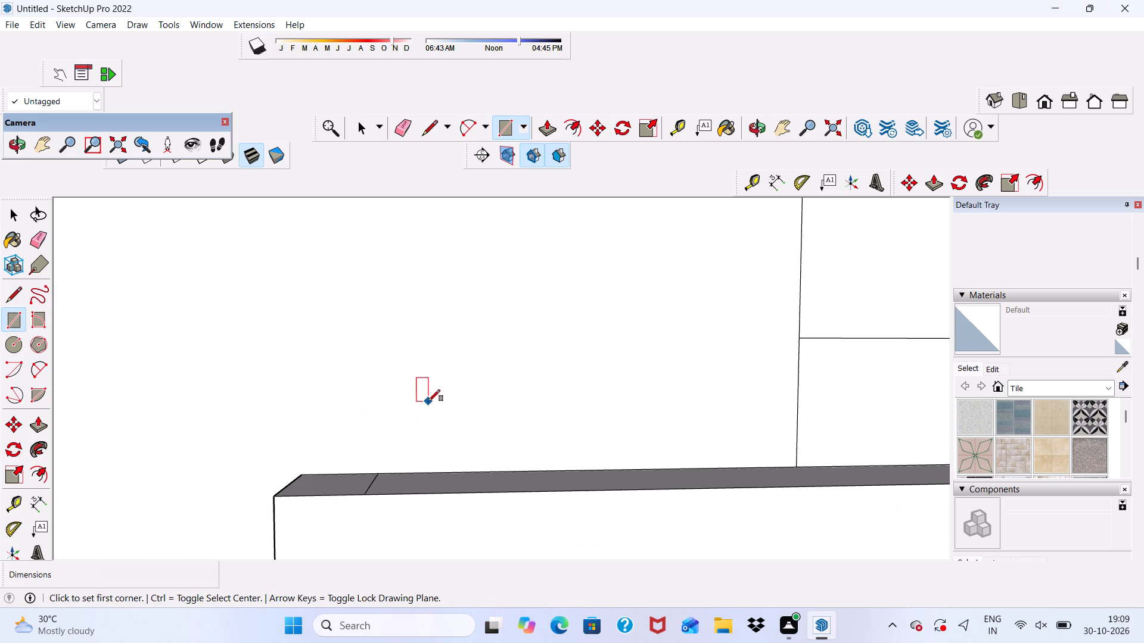
Pull the rectangle up about 9' 8 7/8" to the canopy's underside, forming a vertical frame post.
key("space")
scroll(341, 447, "up", 3)
left_click(329, 503)
scroll(329, 503, "down", 11)
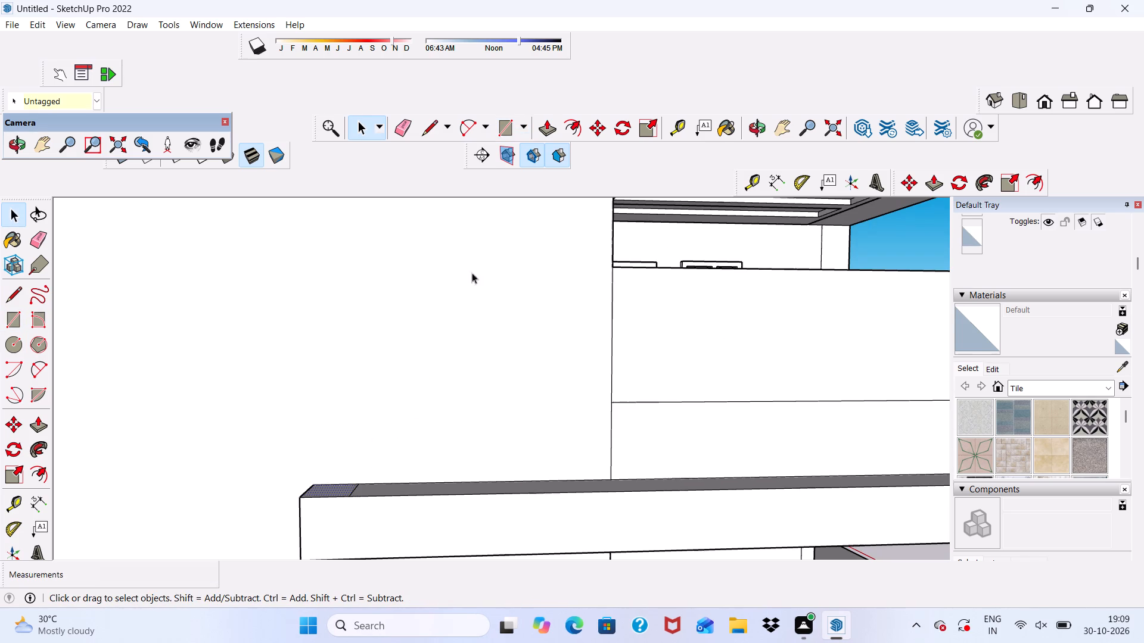
left_click(546, 134)
scroll(368, 469, "up", 4)
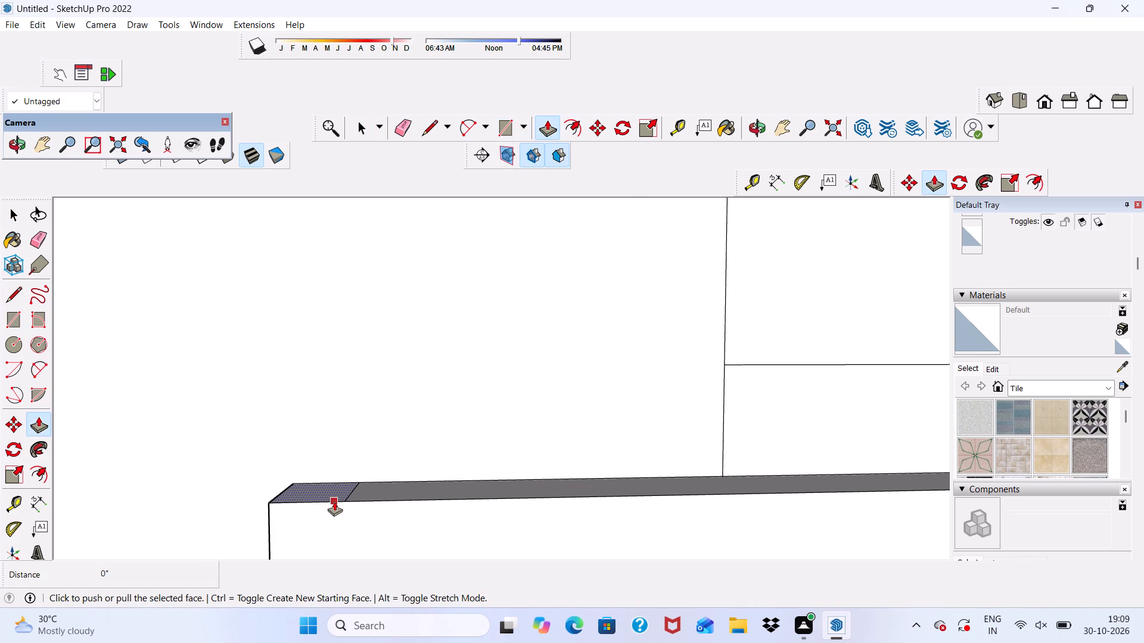
left_click(334, 497)
scroll(352, 357, "down", 17)
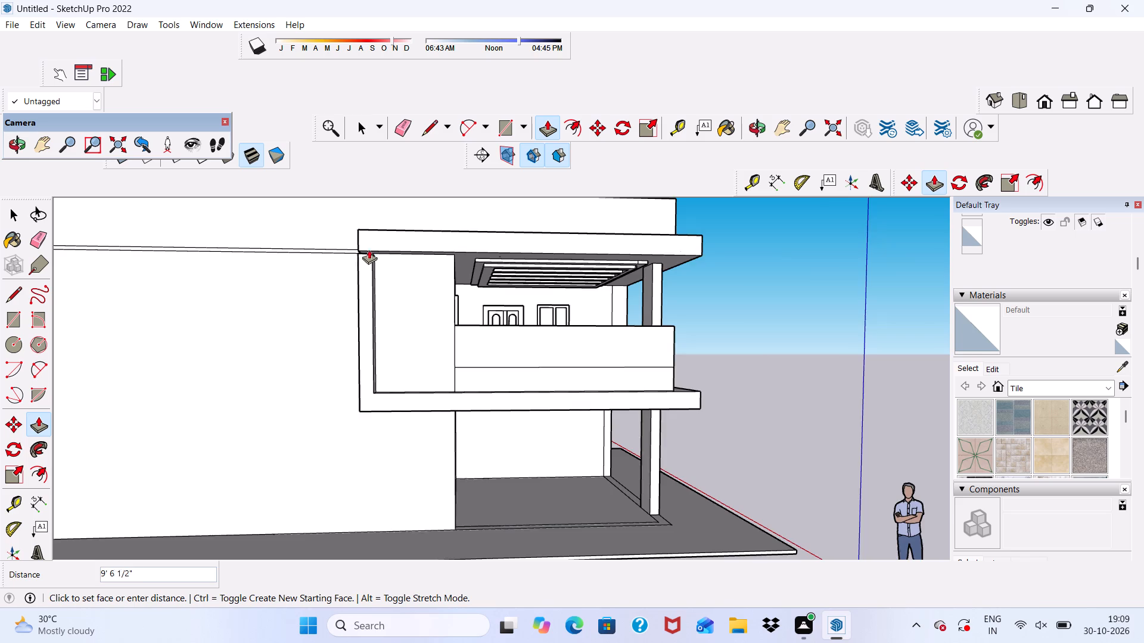
scroll(372, 242, "up", 16)
left_click(369, 261)
scroll(344, 281, "down", 4)
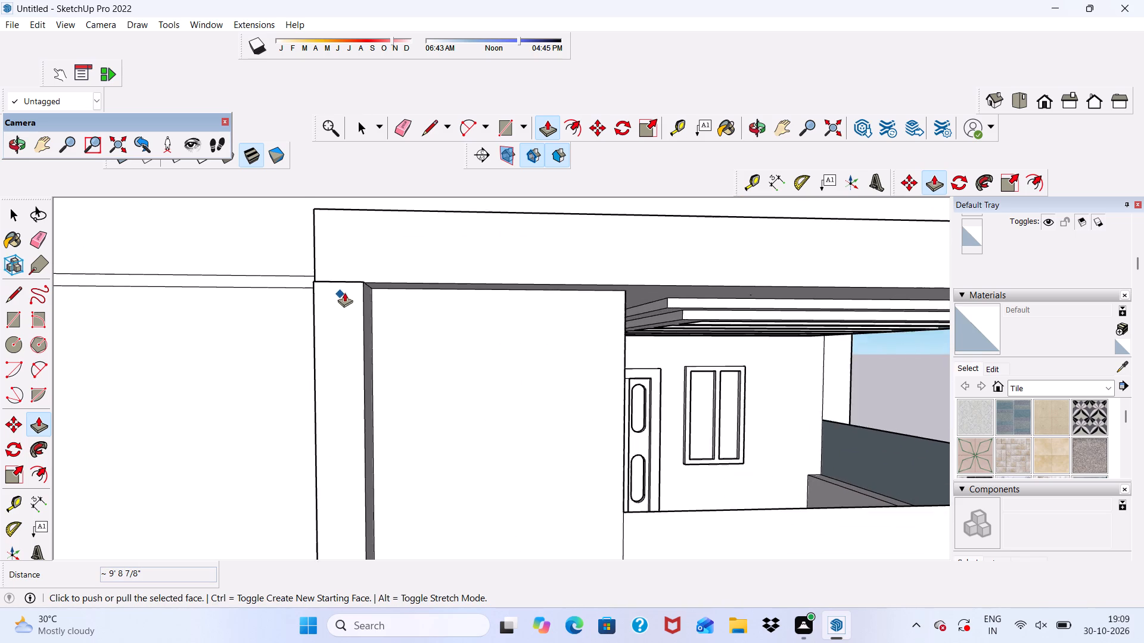
Pull the canopy's front face out flush with the front of the vertical frame post.
scroll(359, 276, "up", 10)
middle_click_drag(350, 282, 372, 399)
key("space")
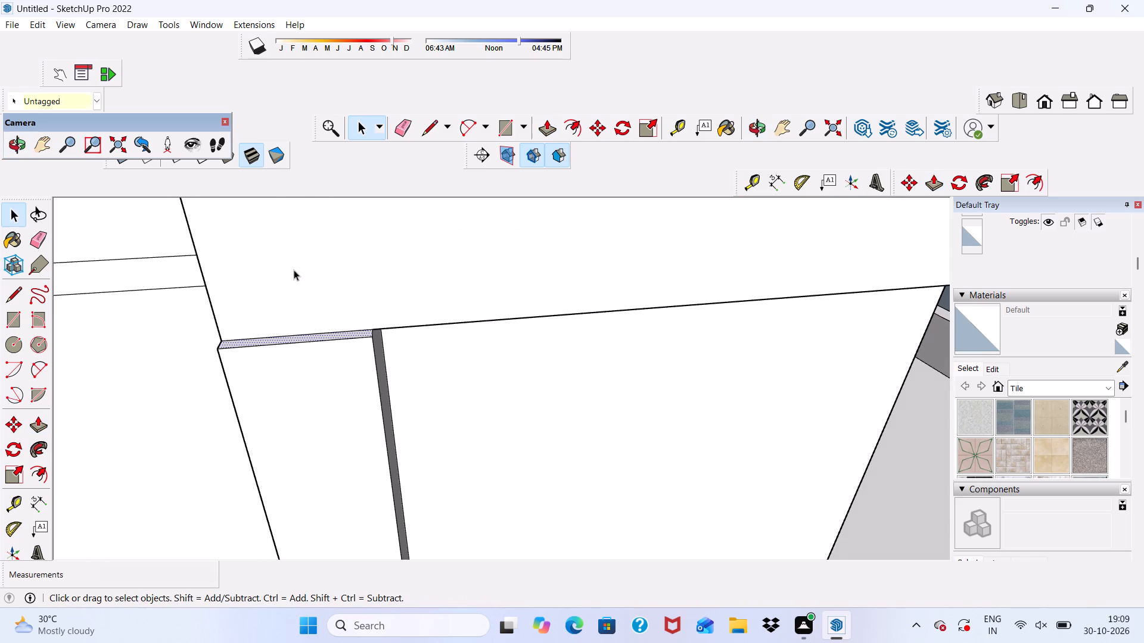
left_click(294, 270)
left_click(540, 127)
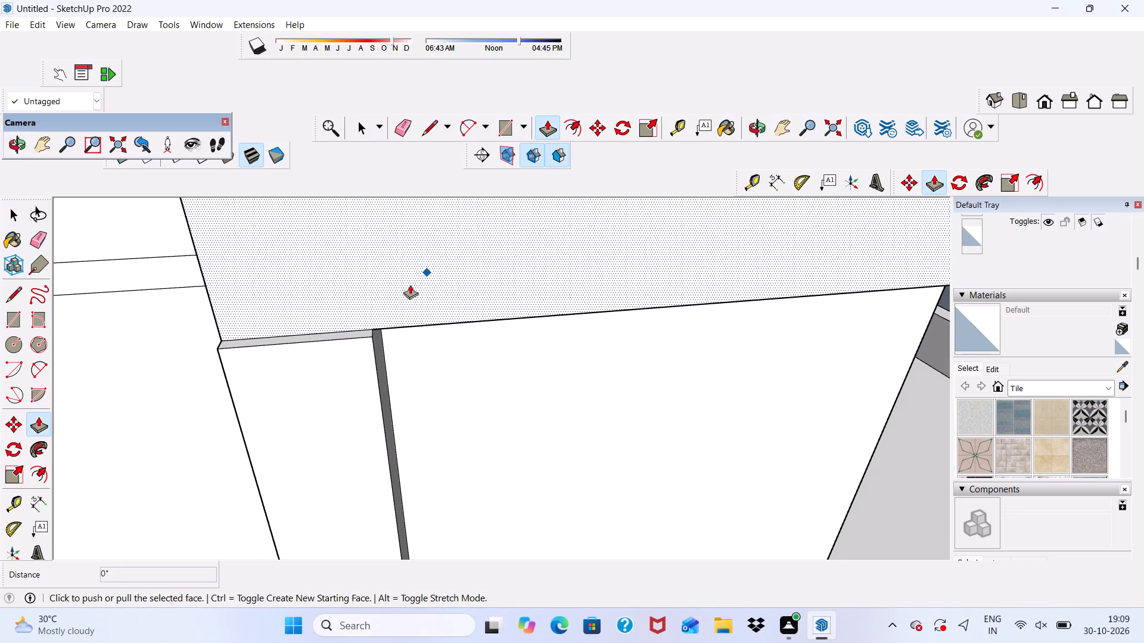
left_click(404, 287)
scroll(348, 267, "down", 4)
middle_click_drag(348, 267, 516, 223)
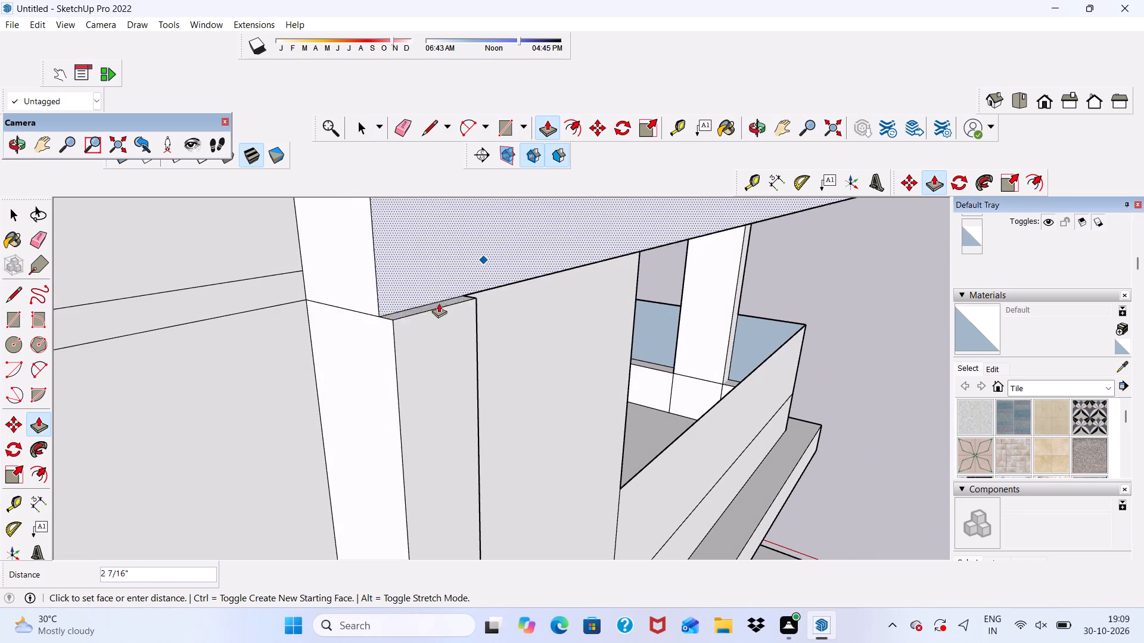
left_click(400, 327)
scroll(370, 341, "down", 8)
left_click_drag(401, 344, 401, 354)
middle_click_drag(401, 354, 270, 305)
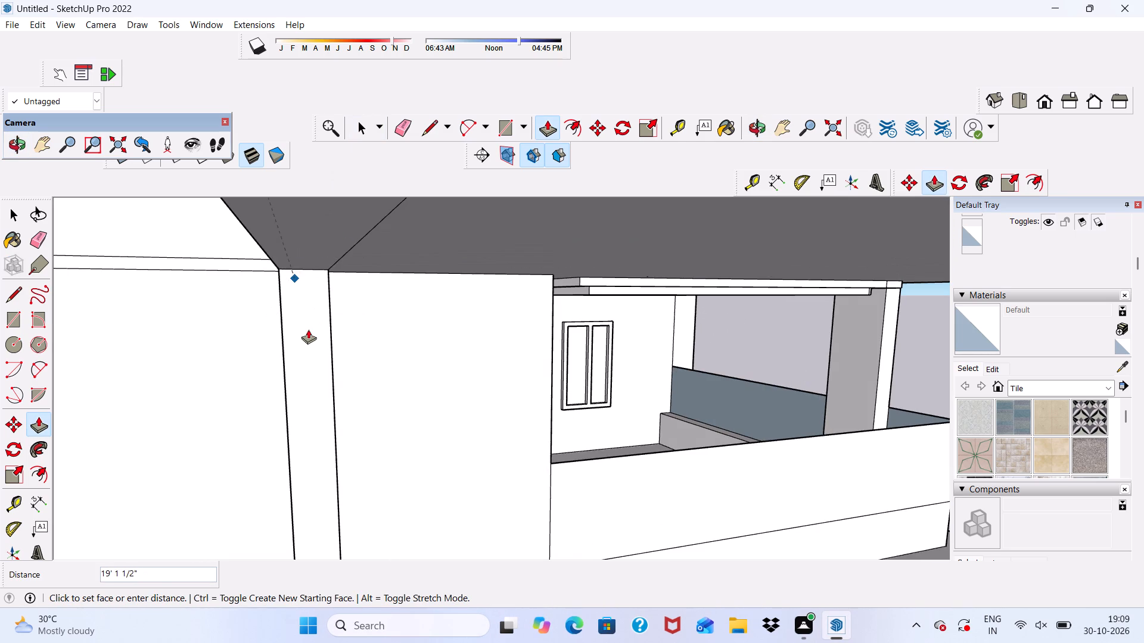
key("space")
Erase the seam lines between the canopy and the vertical frame post on the front and end faces.
left_click(412, 114)
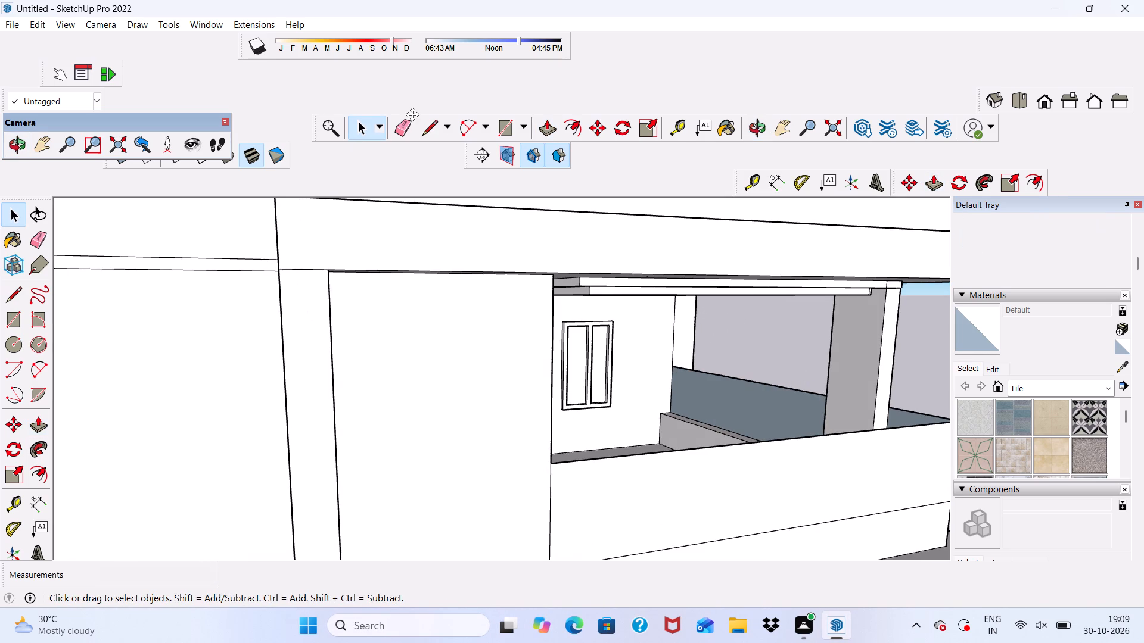
scroll(326, 270, "up", 3)
left_click(405, 131)
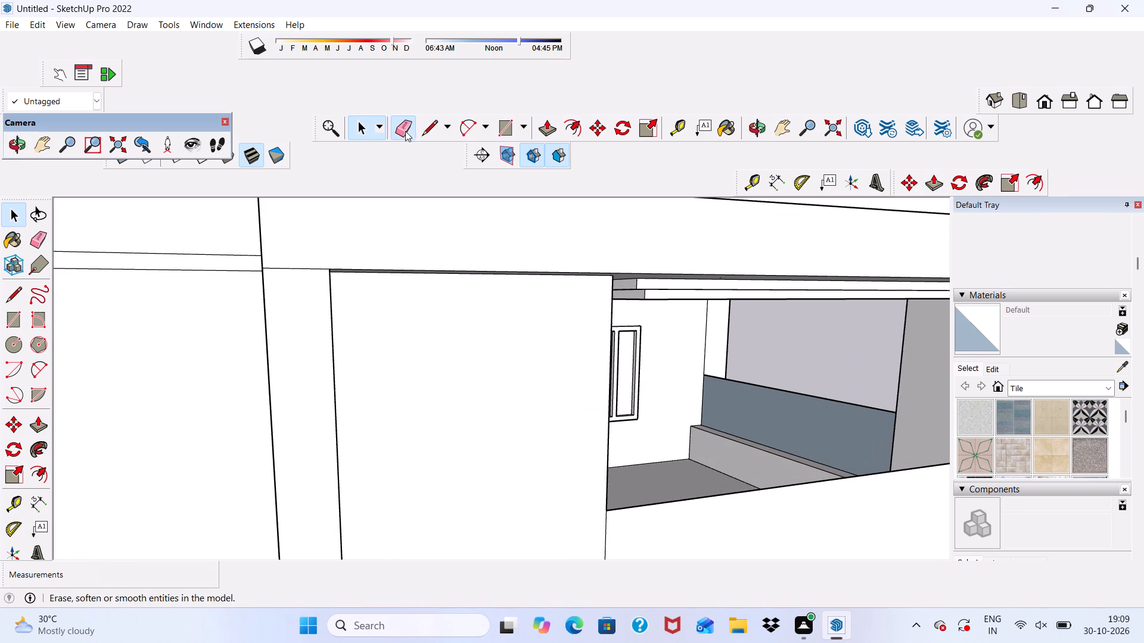
left_click_drag(310, 258, 304, 302)
middle_click_drag(303, 305, 470, 313)
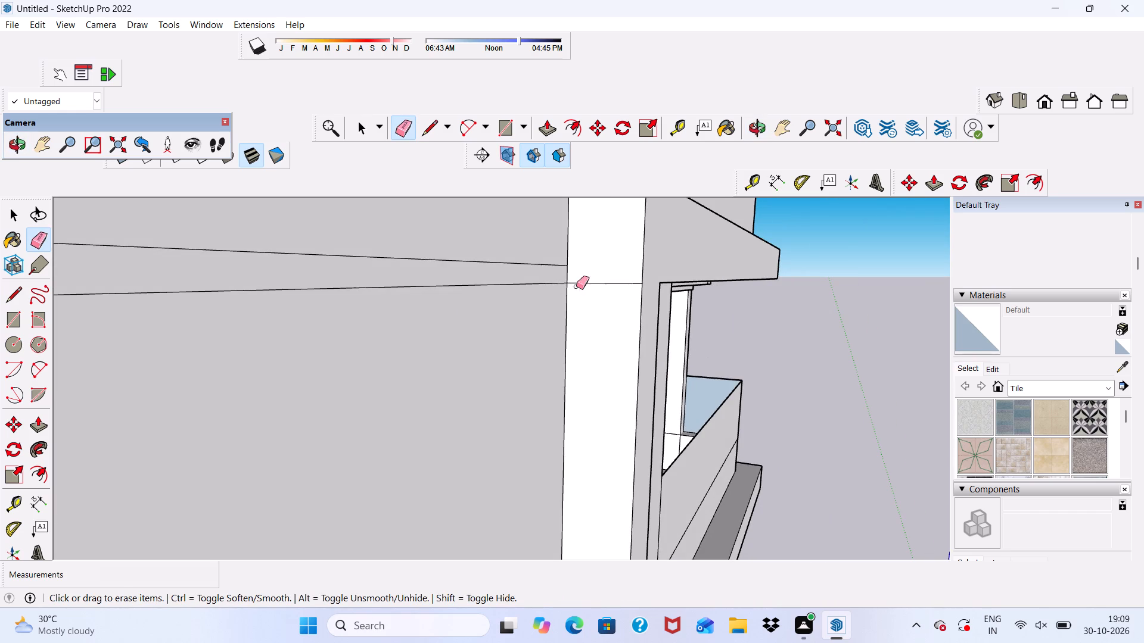
left_click_drag(579, 270, 589, 336)
left_click_drag(590, 280, 590, 295)
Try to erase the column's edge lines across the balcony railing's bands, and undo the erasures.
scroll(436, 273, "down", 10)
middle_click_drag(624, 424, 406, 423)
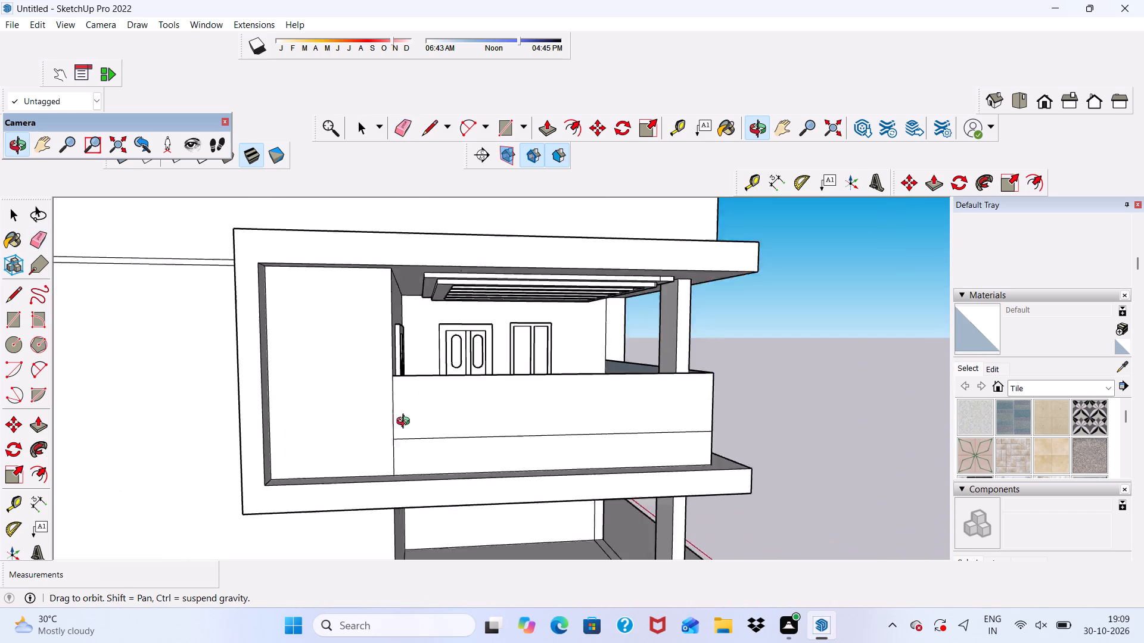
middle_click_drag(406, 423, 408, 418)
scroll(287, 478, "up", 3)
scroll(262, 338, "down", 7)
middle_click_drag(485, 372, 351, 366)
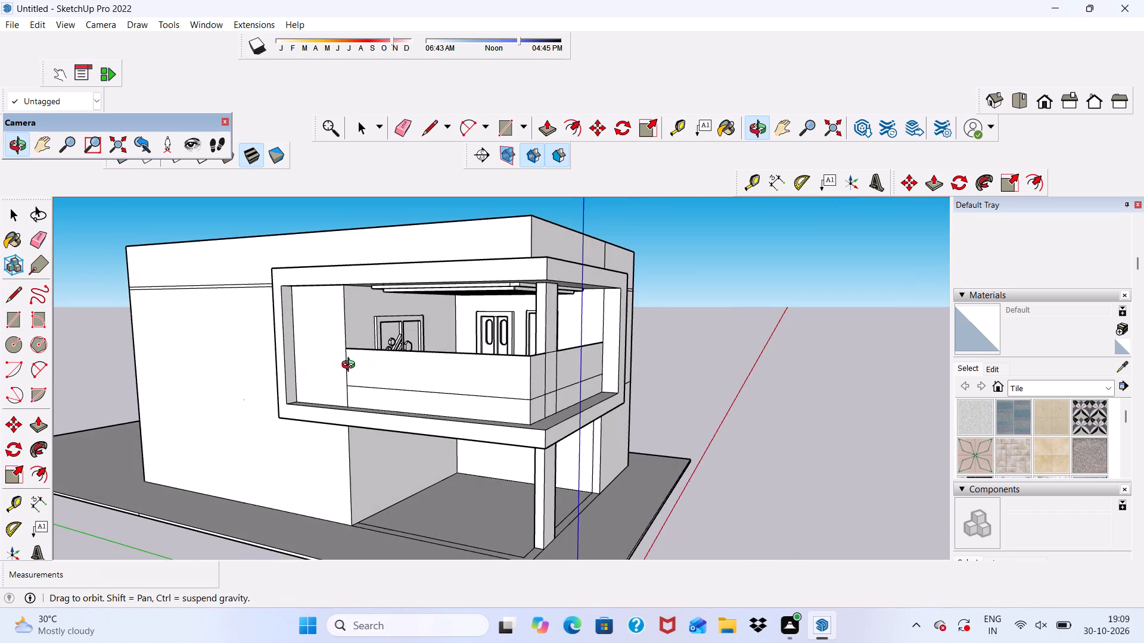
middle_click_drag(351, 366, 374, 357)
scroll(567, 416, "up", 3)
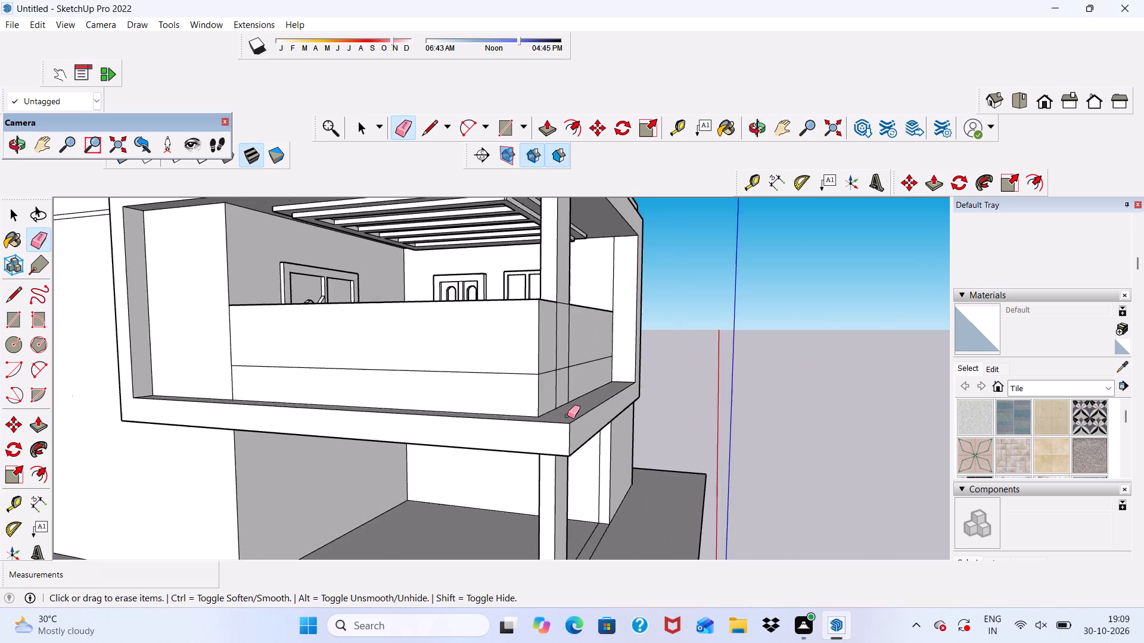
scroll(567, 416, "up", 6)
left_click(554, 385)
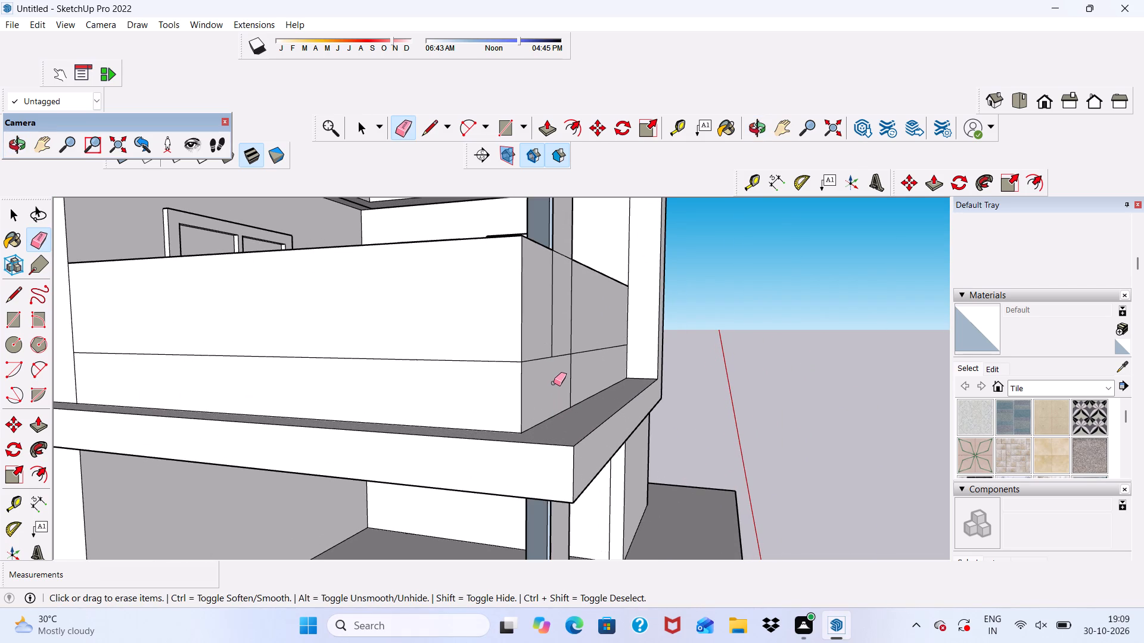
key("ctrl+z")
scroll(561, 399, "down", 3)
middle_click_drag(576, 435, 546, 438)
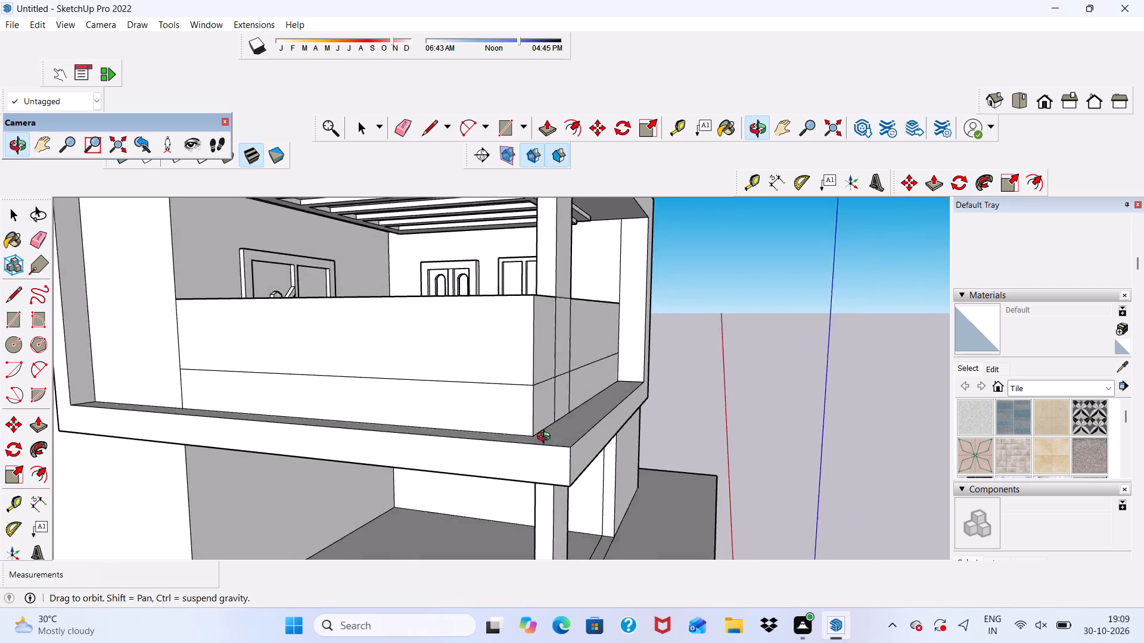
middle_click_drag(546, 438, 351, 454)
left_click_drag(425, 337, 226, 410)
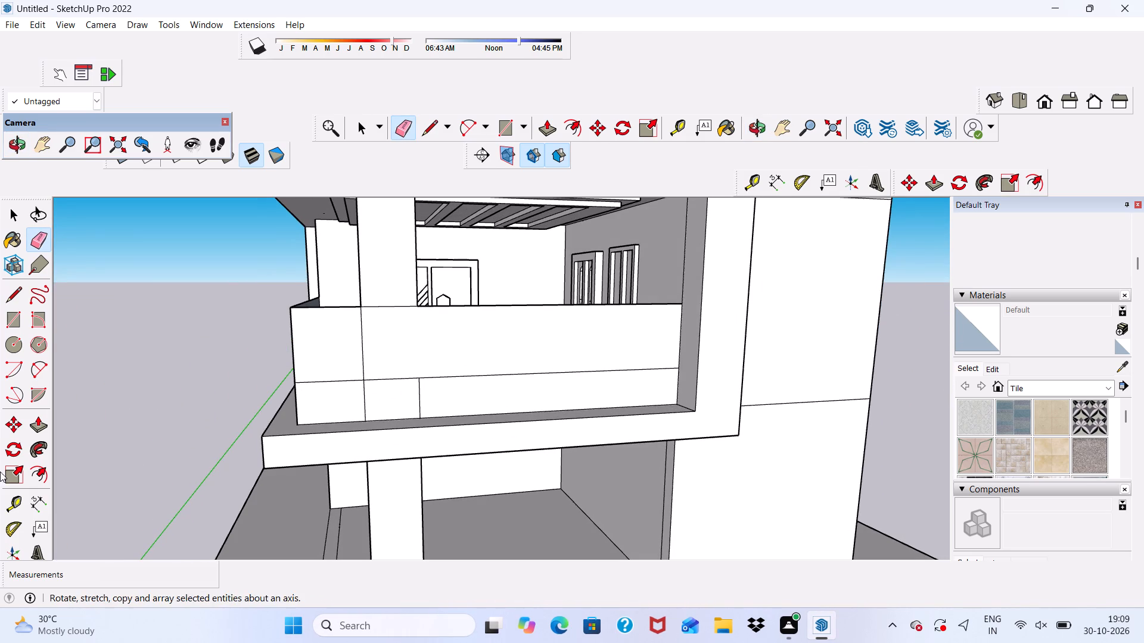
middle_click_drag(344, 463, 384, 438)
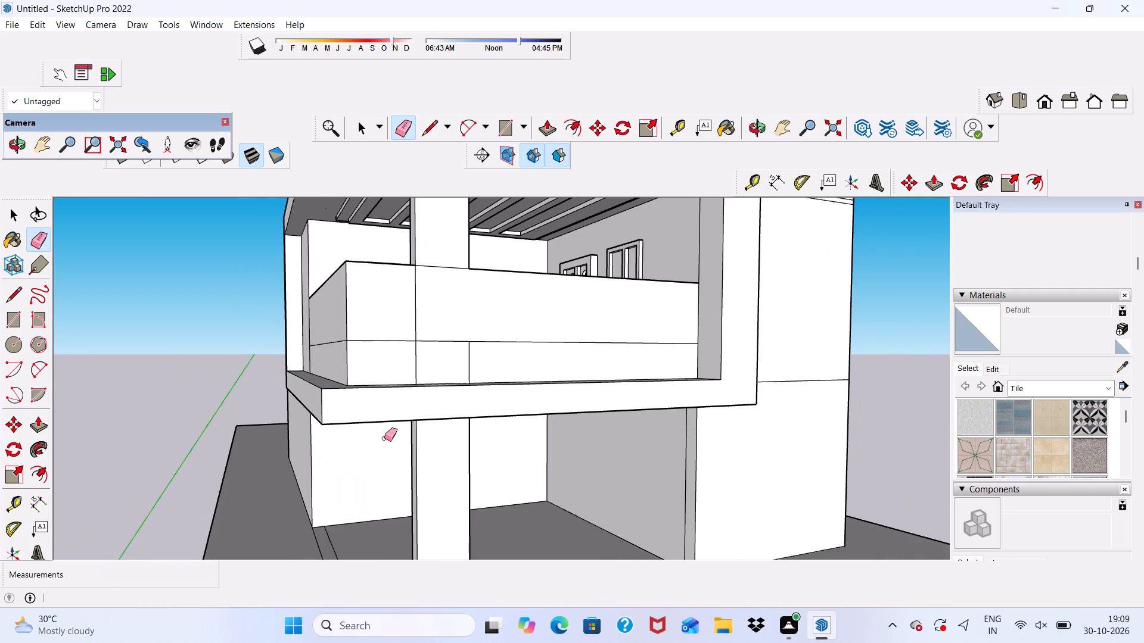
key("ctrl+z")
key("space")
Pull the corner segment of the railing's lower band beside the column out 3".
scroll(444, 382, "down", 4)
middle_click_drag(247, 429, 339, 444)
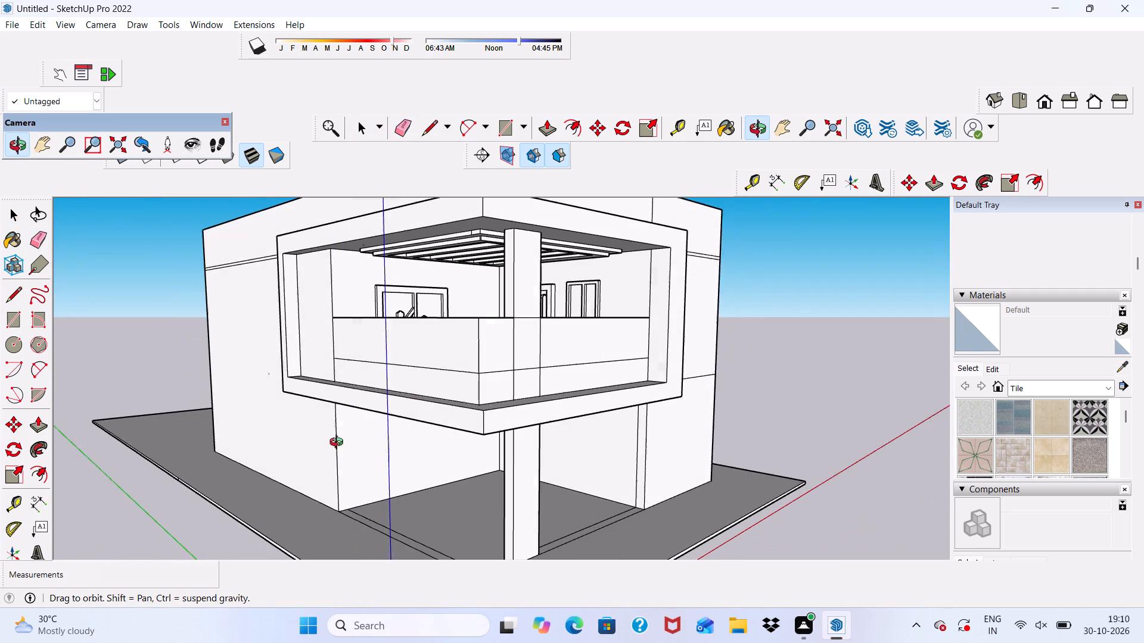
middle_click_drag(339, 444, 341, 444)
scroll(537, 402, "up", 4)
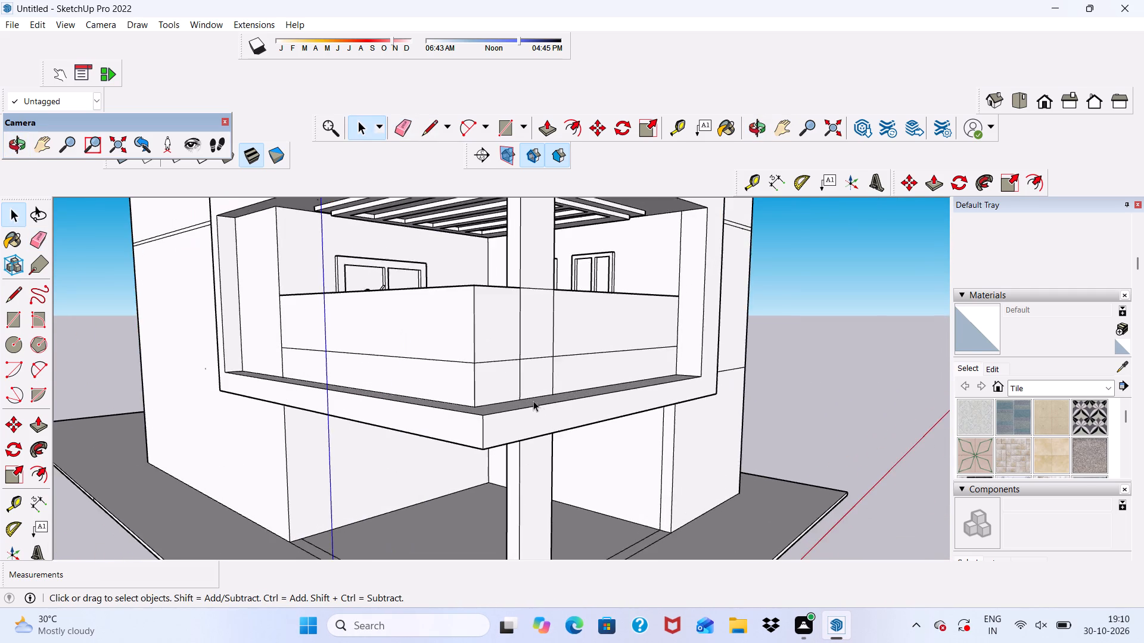
scroll(533, 401, "up", 4)
scroll(469, 374, "down", 1)
left_click(469, 374)
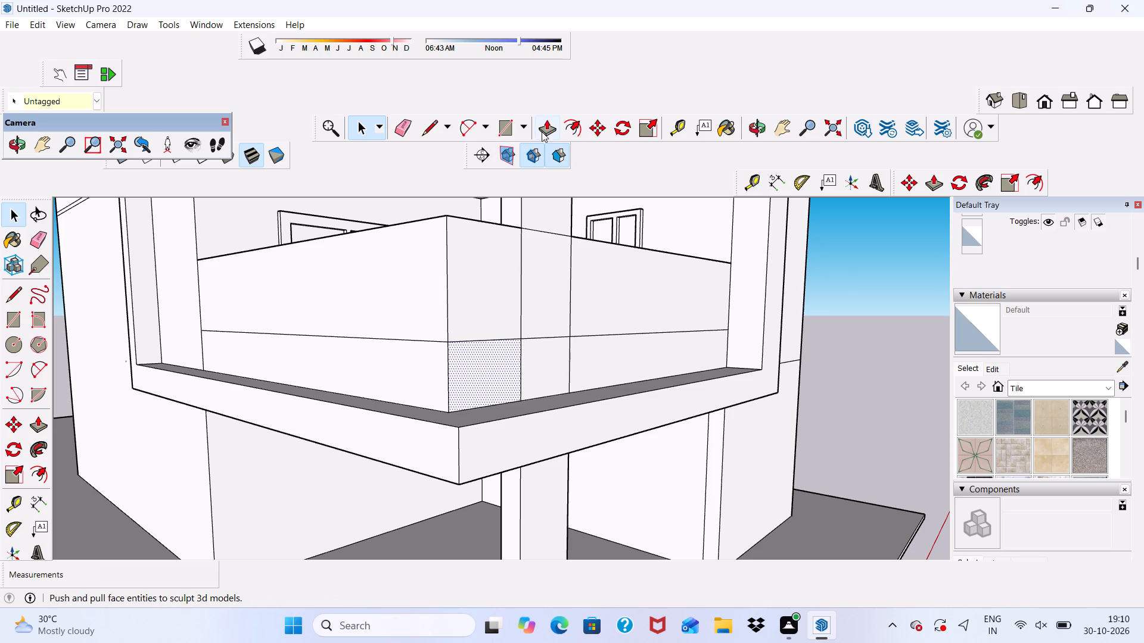
left_click(542, 132)
left_click(476, 366)
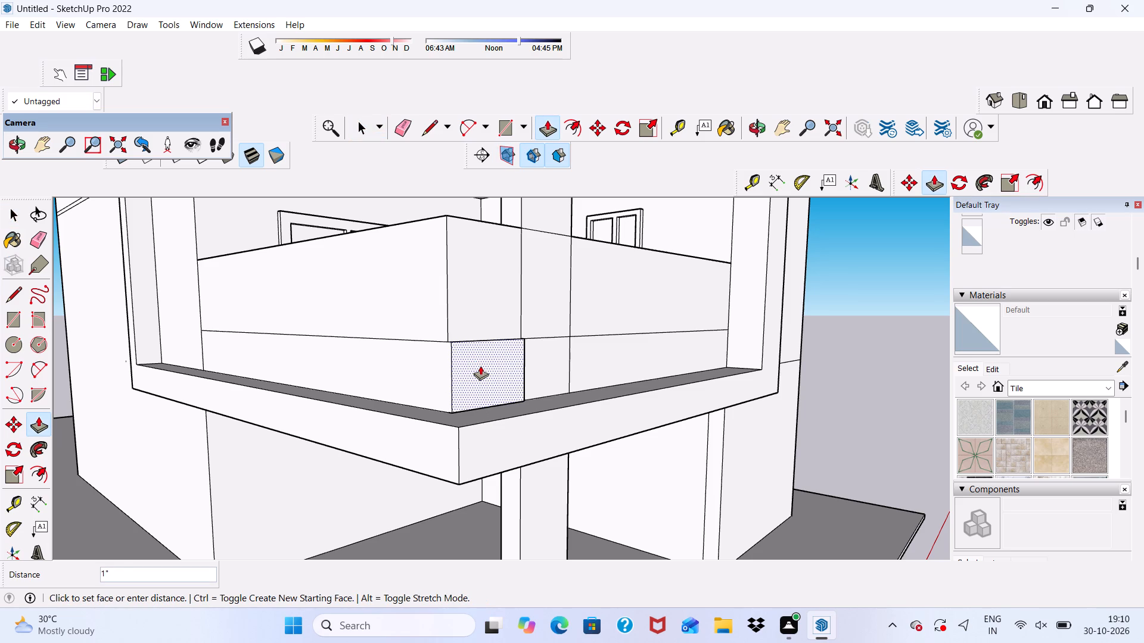
scroll(490, 386, "up", 1)
type("3\"")
key("Return")
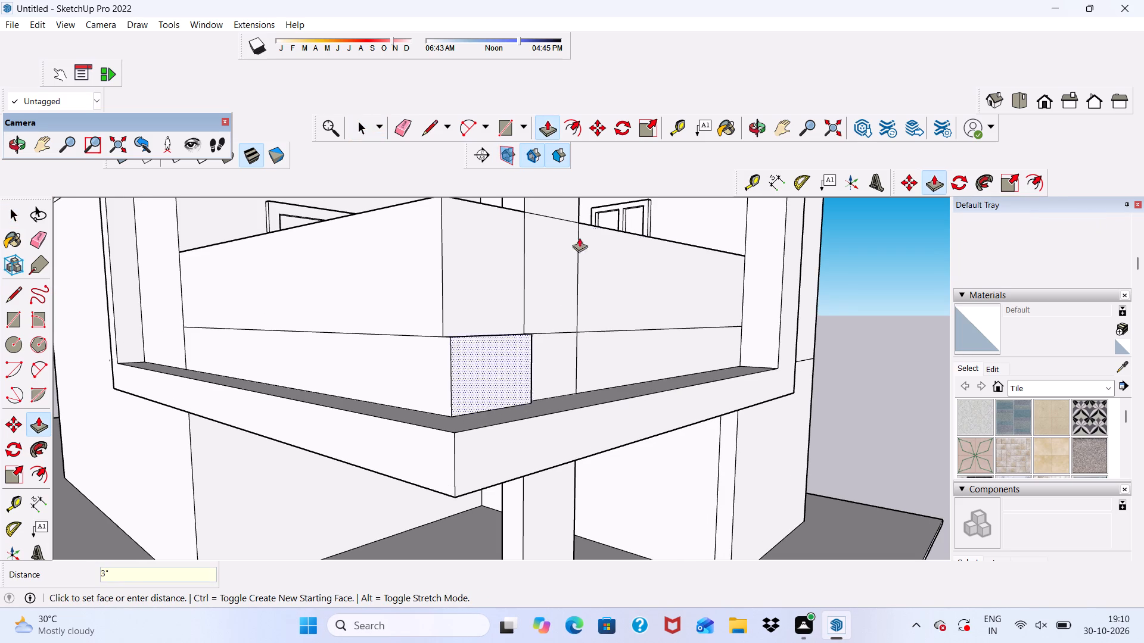
Pull the two remaining lower-band segments on the column side out 3", flush with the corner segment.
middle_click_drag(562, 365, 384, 404)
scroll(244, 399, "up", 8)
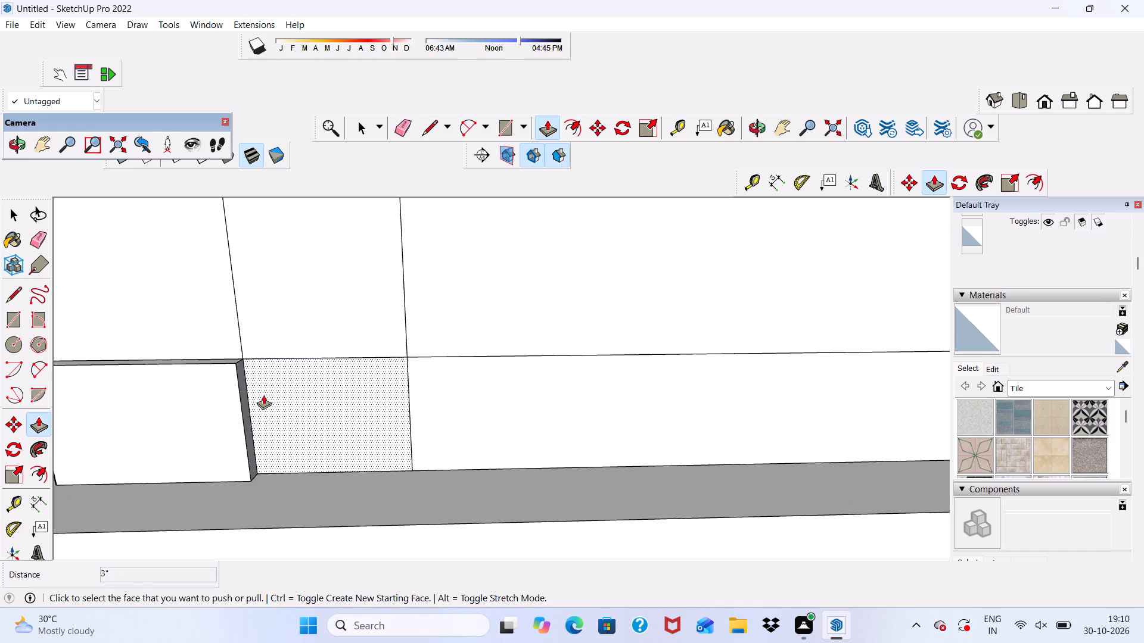
left_click(263, 395)
left_click(220, 388)
left_click(451, 395)
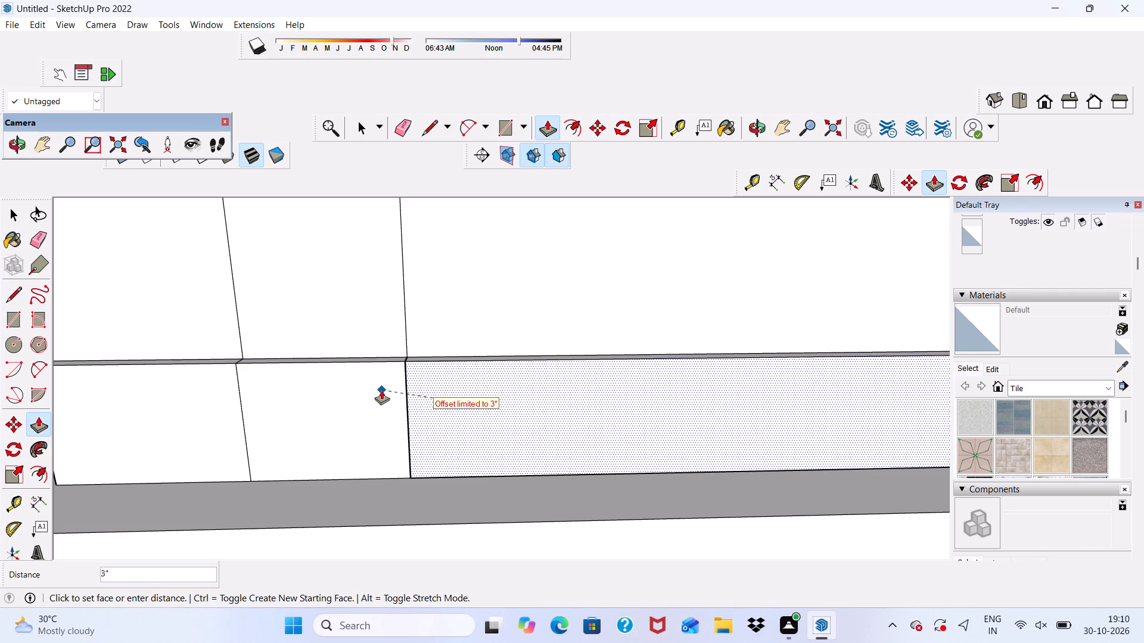
left_click(381, 390)
Pull the railing's lower band on the adjoining side of the balcony out 3".
scroll(381, 390, "down", 11)
scroll(568, 410, "up", 6)
scroll(515, 406, "down", 2)
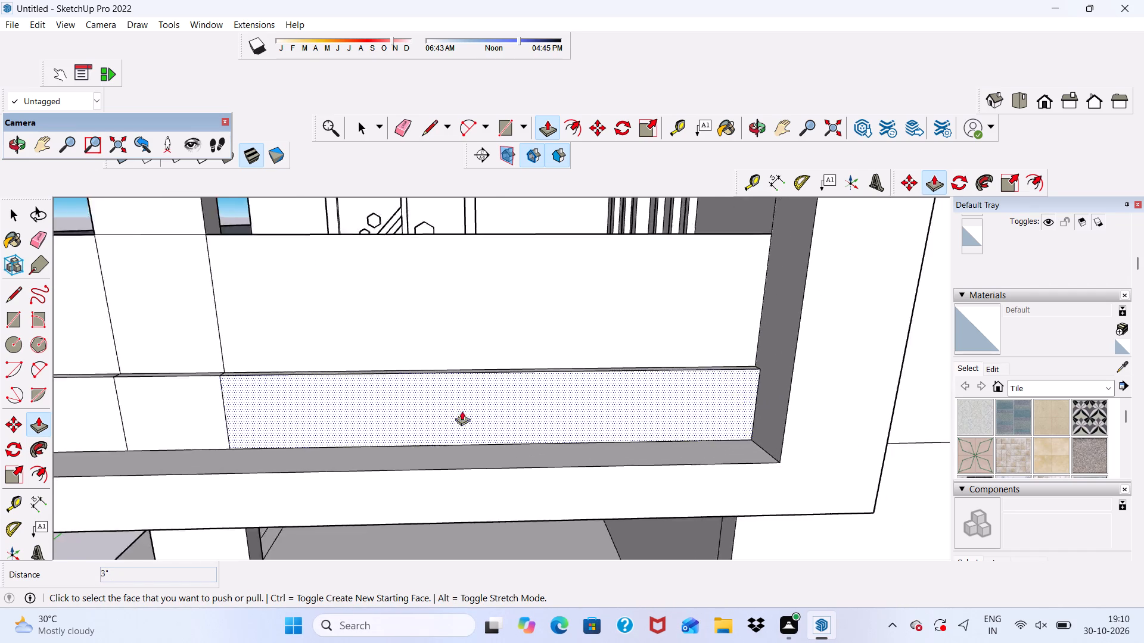
scroll(462, 411, "down", 2)
middle_click_drag(411, 422, 642, 401)
scroll(633, 415, "up", 3)
left_click(610, 400)
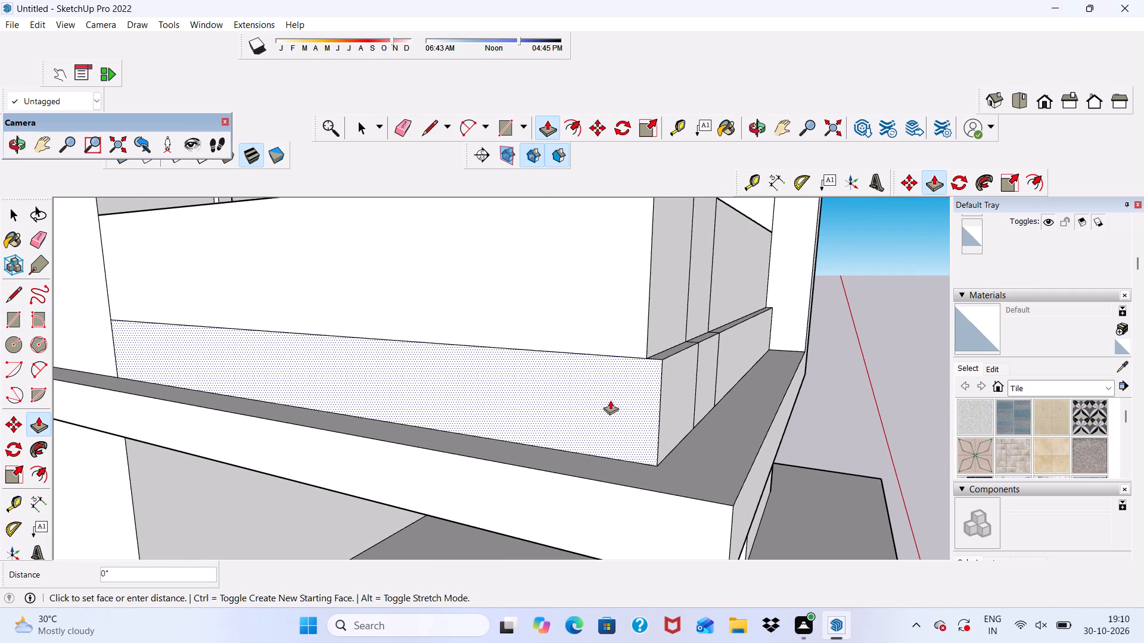
type("3\"")
key("Return")
key("space")
scroll(602, 410, "down", 4)
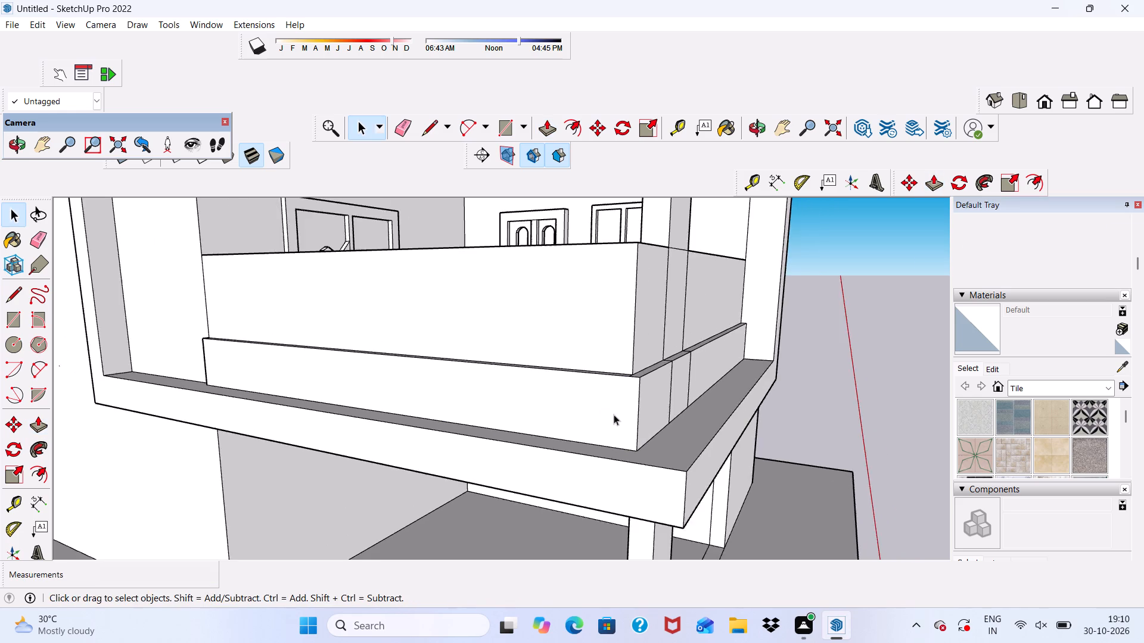
Erase the seam lines at the corner, across the lower band's top ledge, and on its column-side face.
middle_click_drag(614, 414, 507, 441)
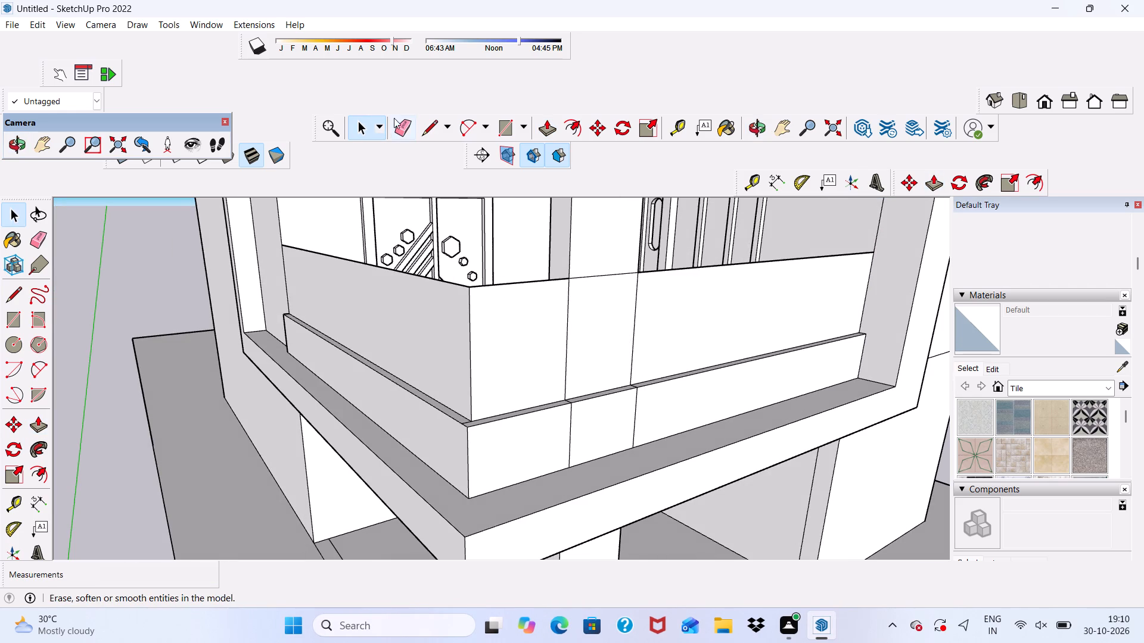
left_click(408, 130)
scroll(456, 285, "up", 15)
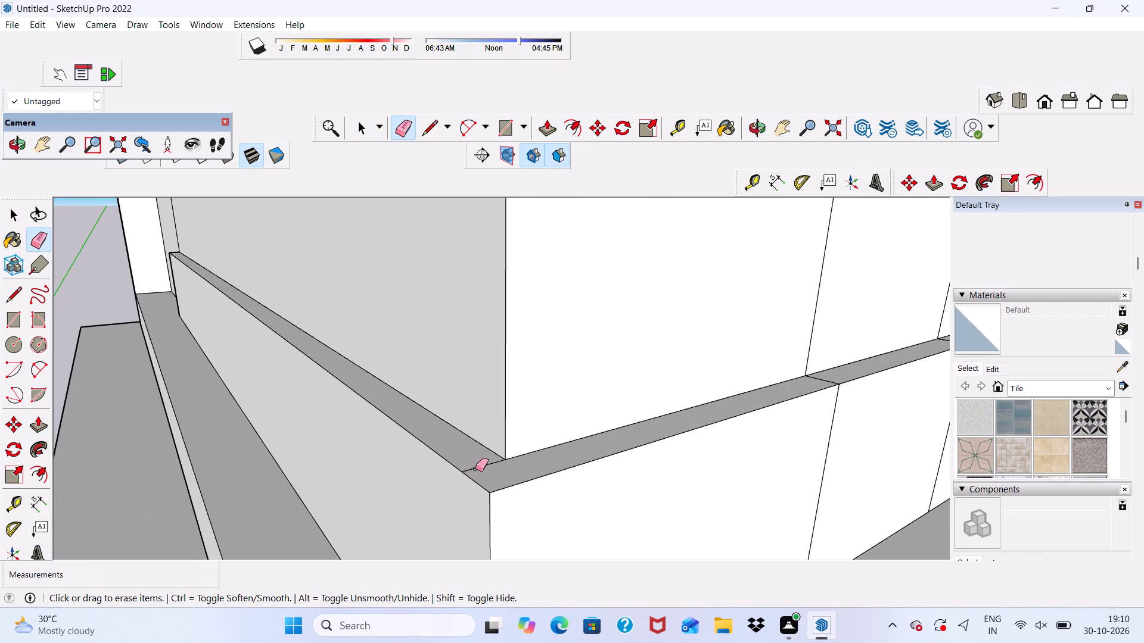
left_click(475, 469)
scroll(475, 464, "down", 10)
scroll(597, 477, "up", 1)
left_click_drag(622, 479, 692, 474)
scroll(673, 444, "up", 5)
left_click_drag(669, 444, 657, 451)
scroll(653, 404, "up", 5)
left_click(652, 397)
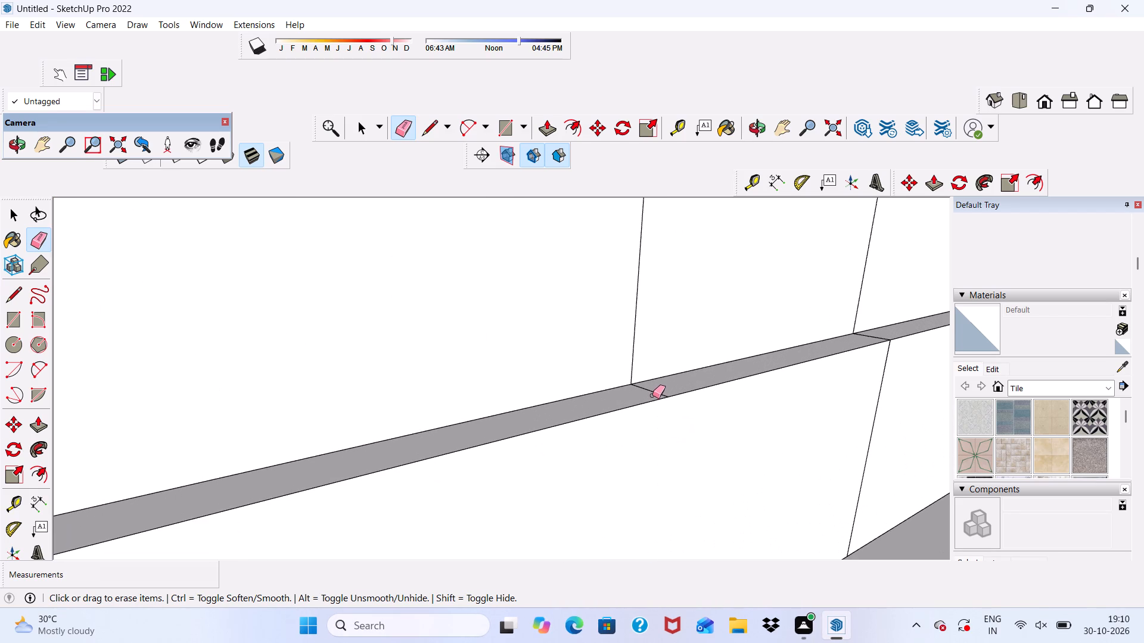
scroll(611, 404, "down", 6)
scroll(612, 404, "up", 5)
left_click_drag(630, 394, 645, 388)
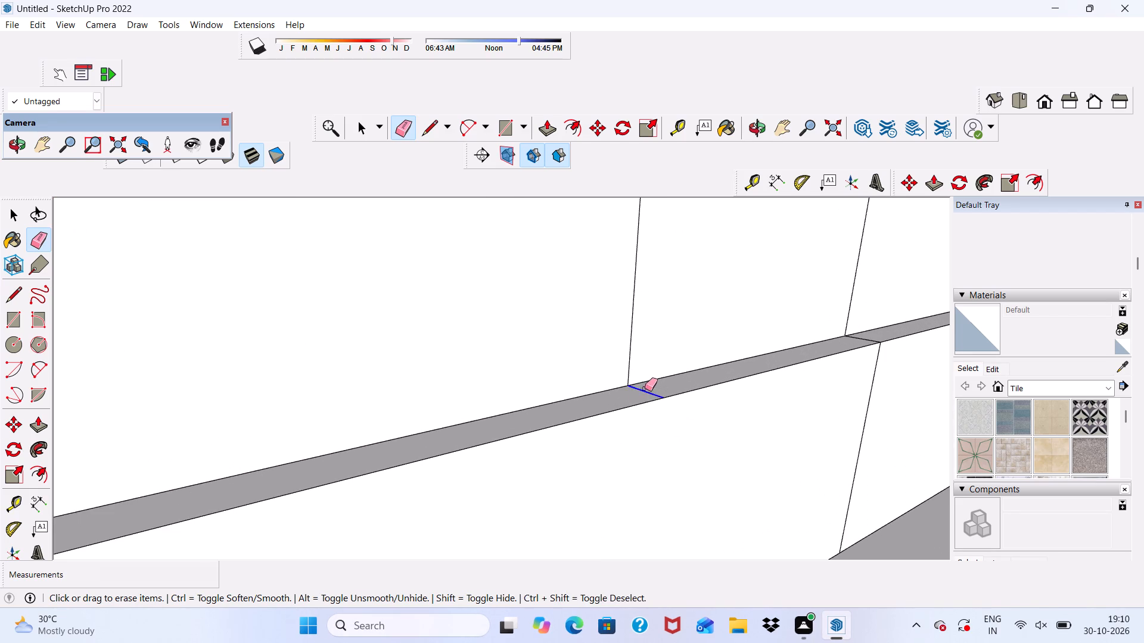
left_click_drag(645, 388, 647, 387)
scroll(573, 379, "down", 10)
scroll(677, 408, "up", 5)
left_click_drag(680, 410, 701, 421)
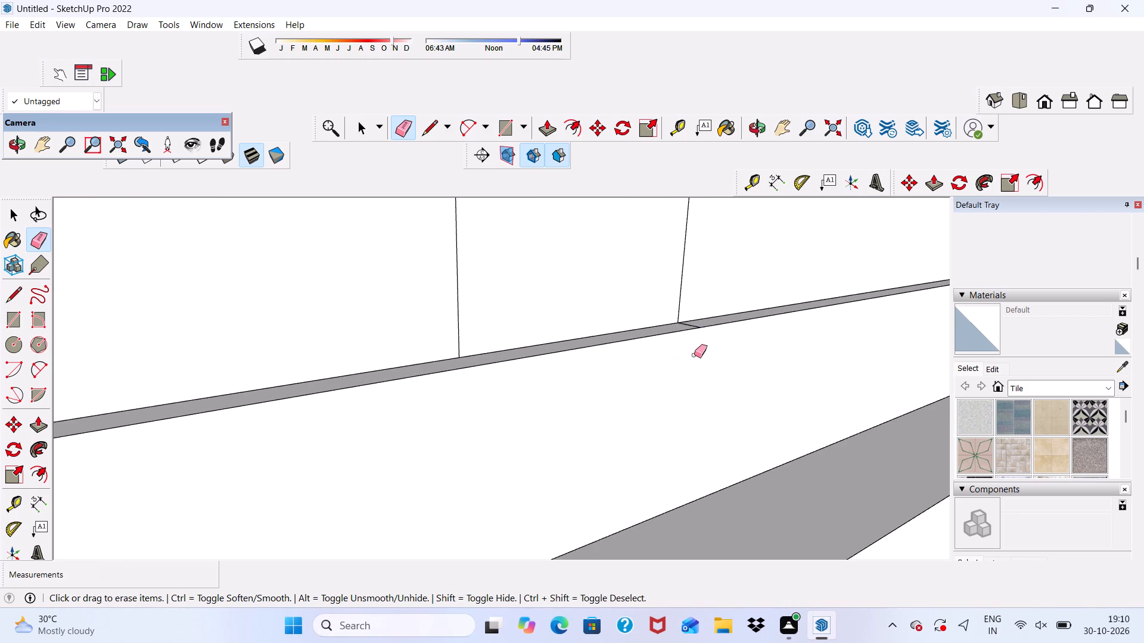
scroll(693, 334, "up", 8)
left_click(686, 320)
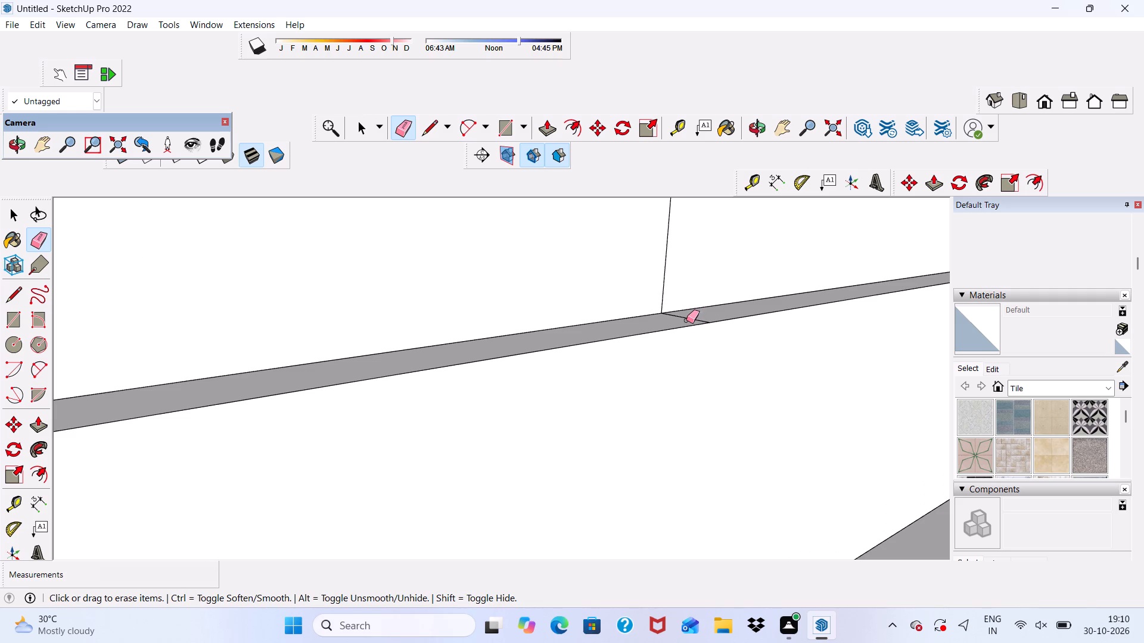
left_click(688, 318)
scroll(523, 366, "down", 20)
scroll(523, 366, "down", 2)
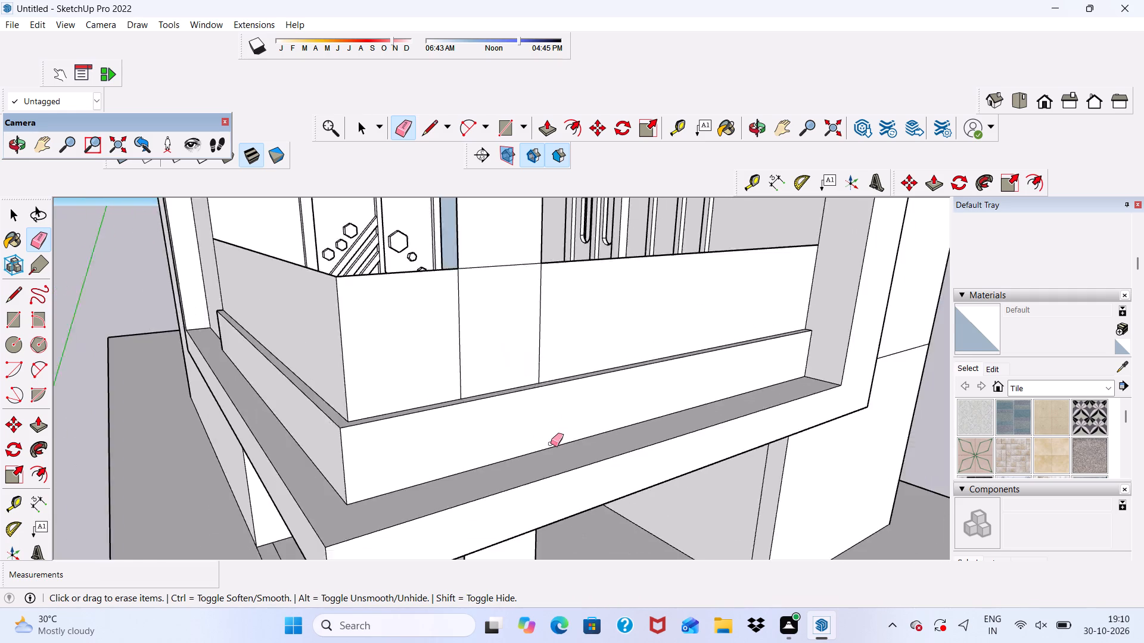
middle_click_drag(551, 444, 606, 429)
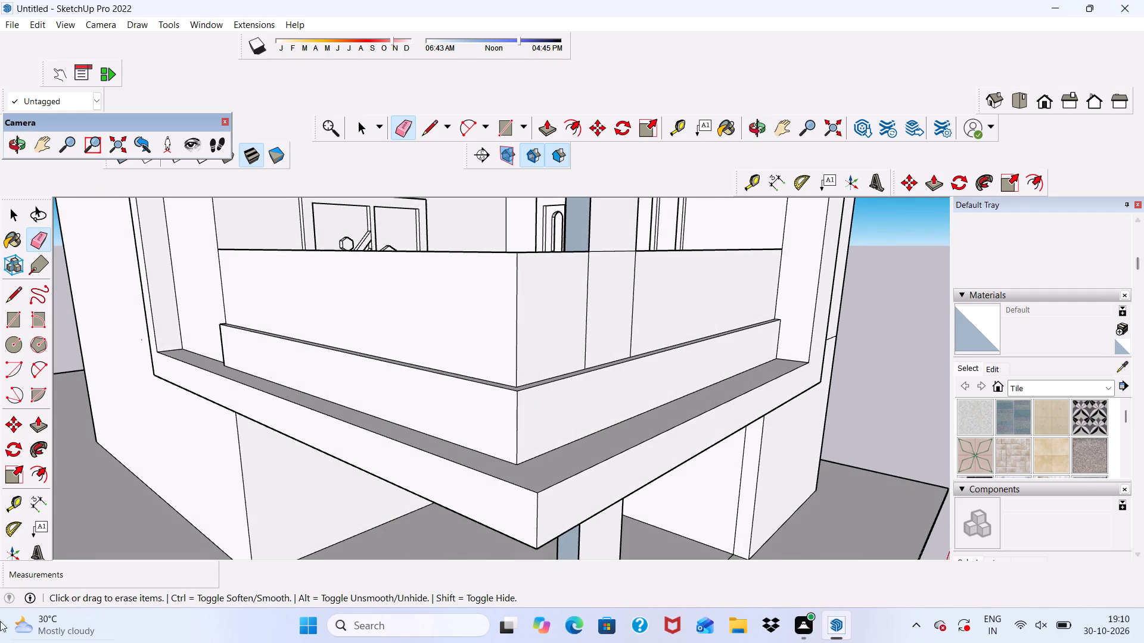
key("space")
Draw a rectangular strip about 16' 3 11/16" by 2 1/4" along the lower band's top edge on the side without the column.
scroll(601, 427, "down", 4)
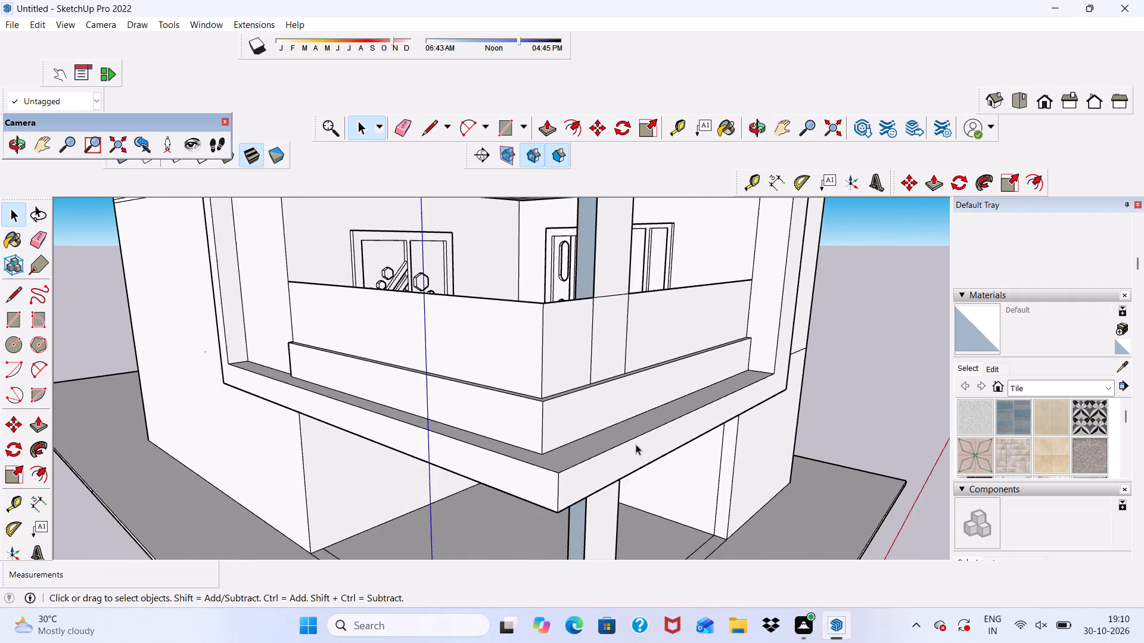
middle_click_drag(646, 452, 741, 442)
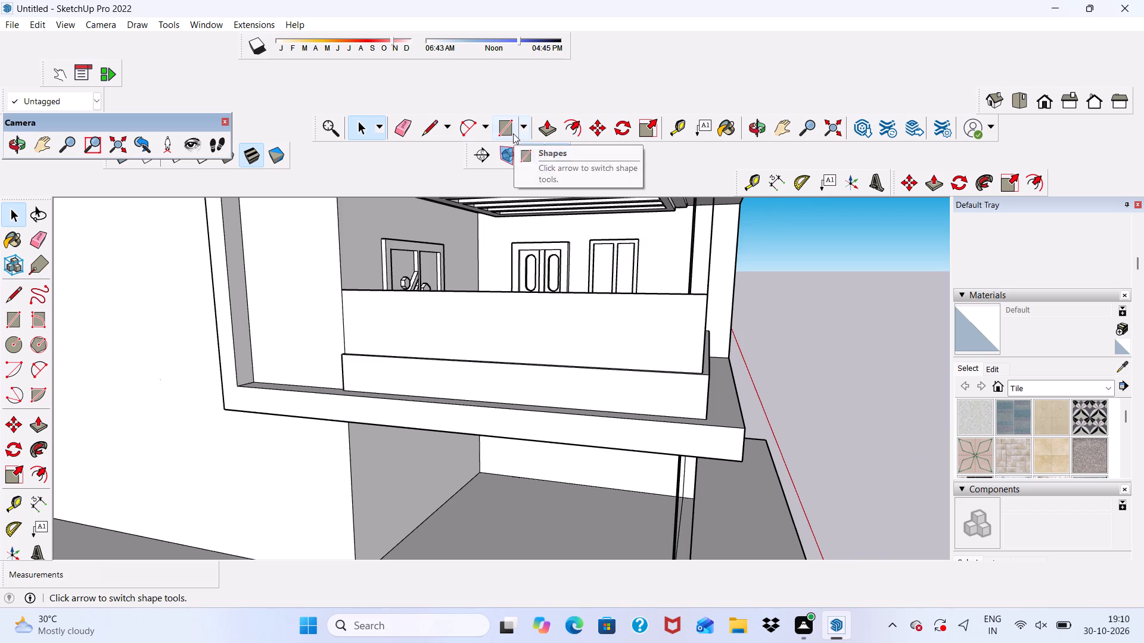
left_click(513, 133)
scroll(438, 283, "up", 3)
scroll(340, 363, "up", 3)
scroll(288, 392, "up", 2)
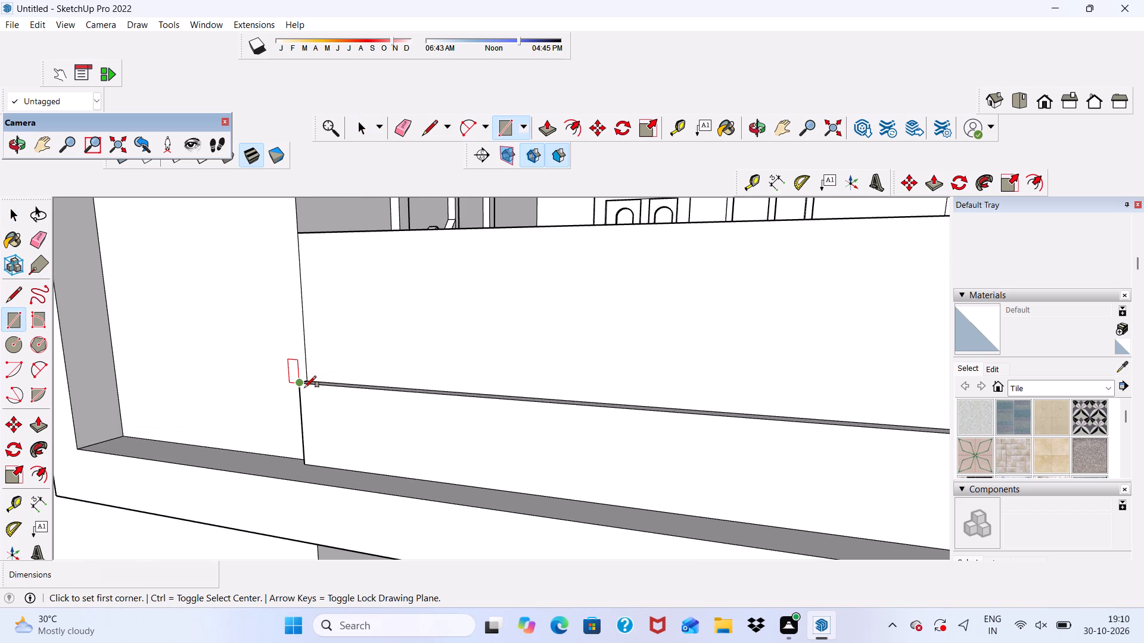
left_click(304, 388)
scroll(303, 391, "down", 9)
scroll(785, 444, "up", 6)
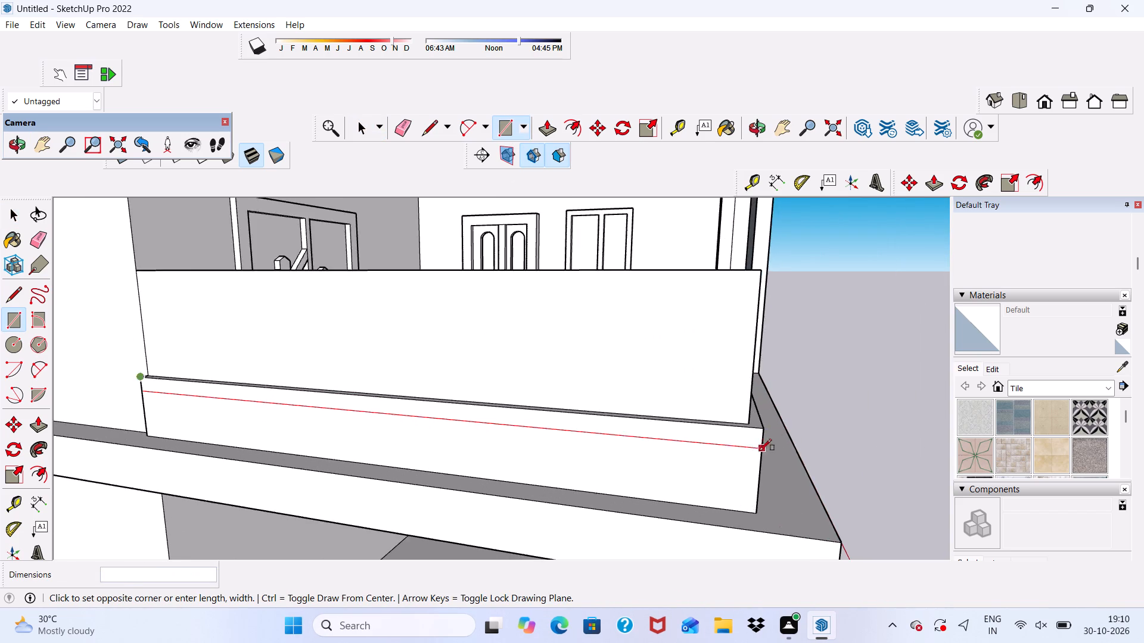
scroll(760, 451, "up", 6)
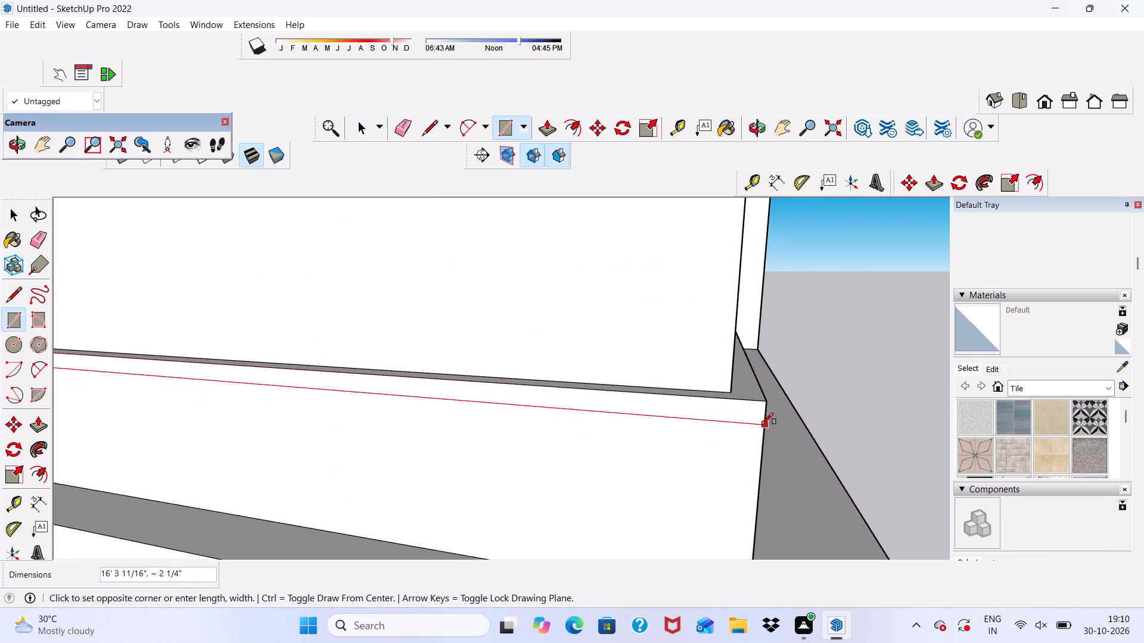
left_click(761, 424)
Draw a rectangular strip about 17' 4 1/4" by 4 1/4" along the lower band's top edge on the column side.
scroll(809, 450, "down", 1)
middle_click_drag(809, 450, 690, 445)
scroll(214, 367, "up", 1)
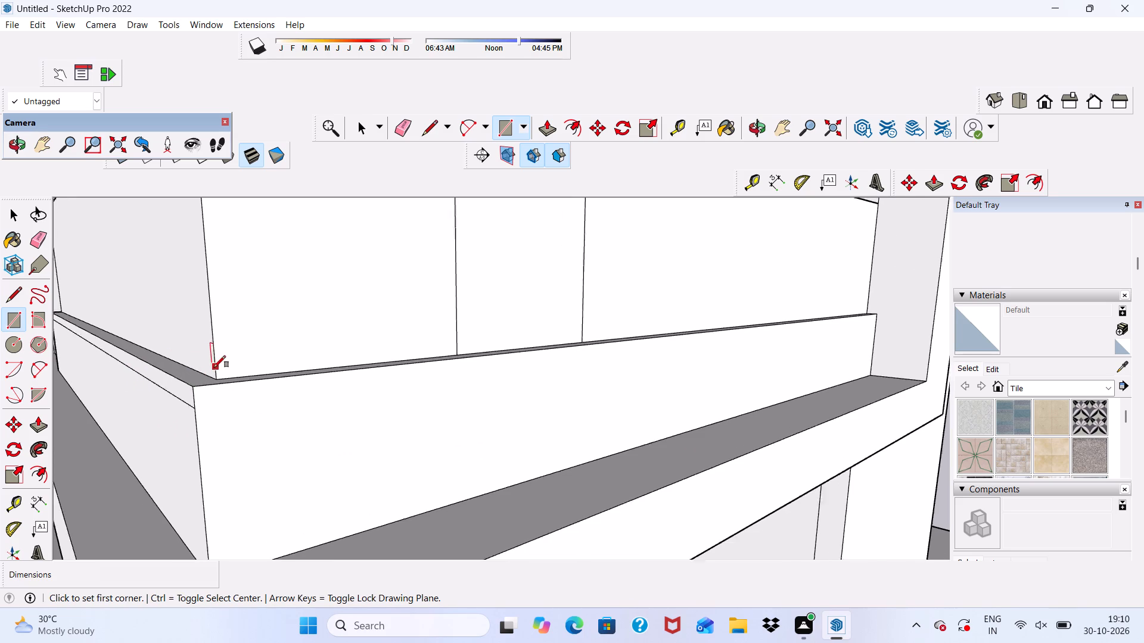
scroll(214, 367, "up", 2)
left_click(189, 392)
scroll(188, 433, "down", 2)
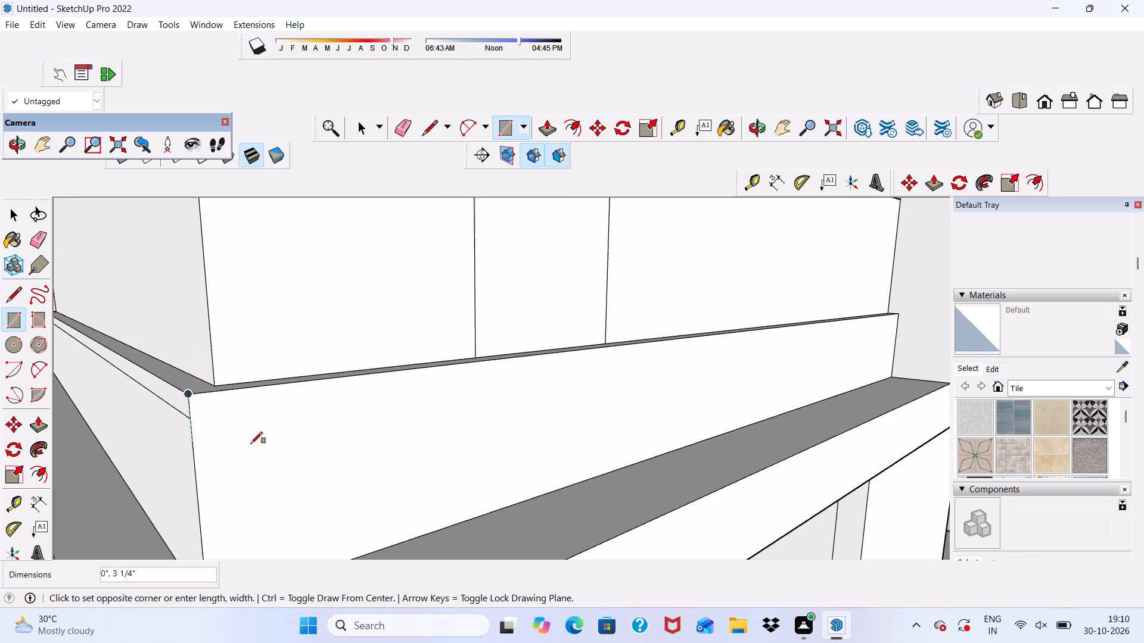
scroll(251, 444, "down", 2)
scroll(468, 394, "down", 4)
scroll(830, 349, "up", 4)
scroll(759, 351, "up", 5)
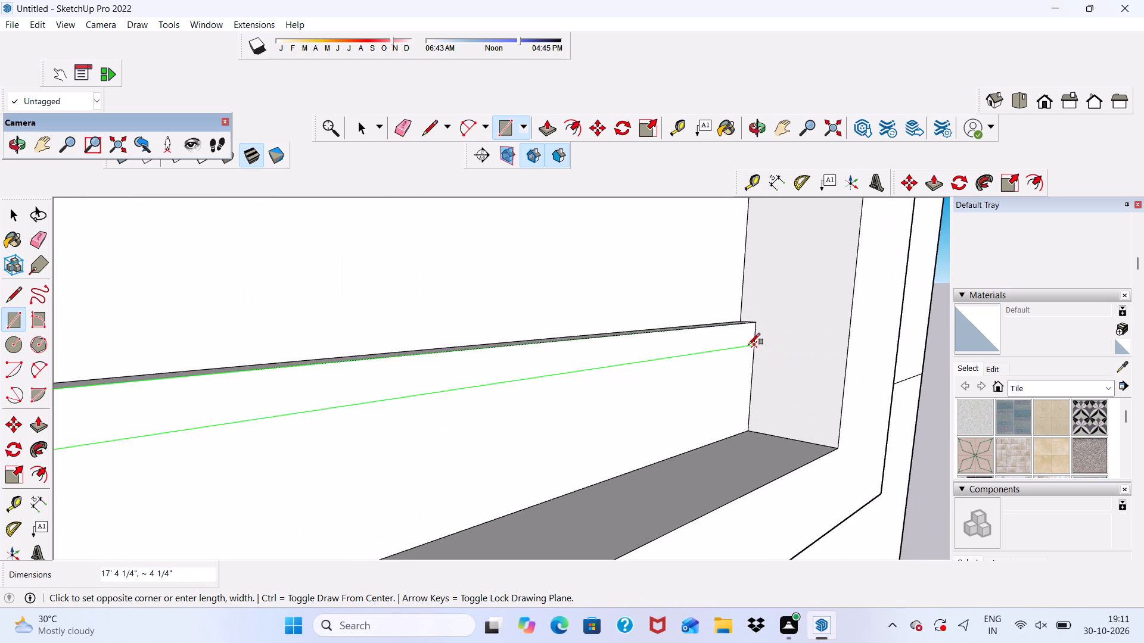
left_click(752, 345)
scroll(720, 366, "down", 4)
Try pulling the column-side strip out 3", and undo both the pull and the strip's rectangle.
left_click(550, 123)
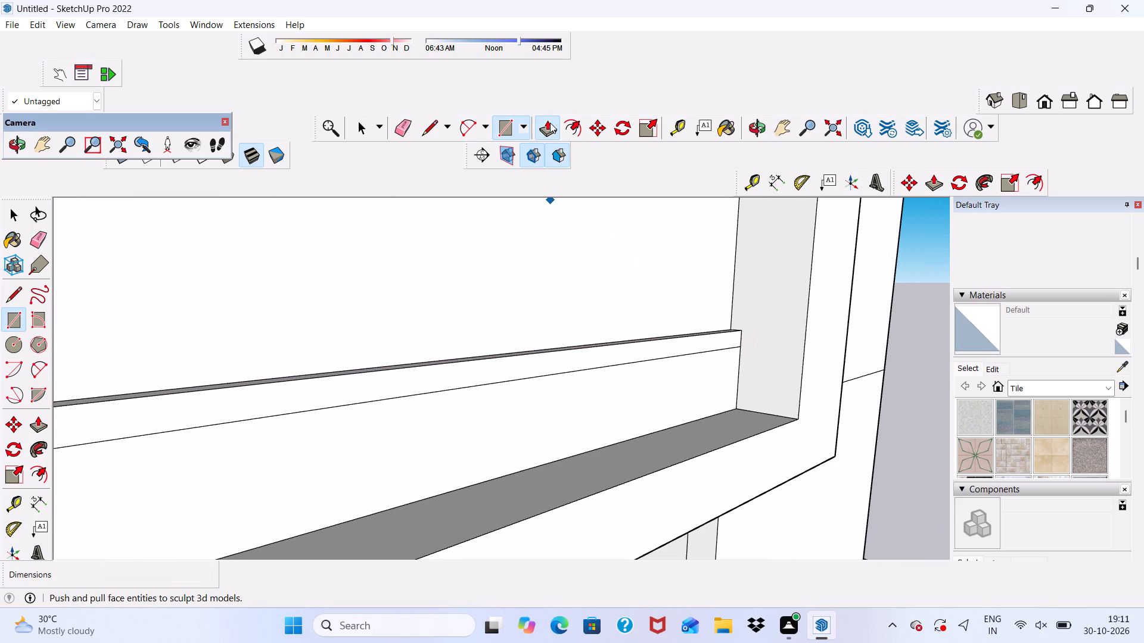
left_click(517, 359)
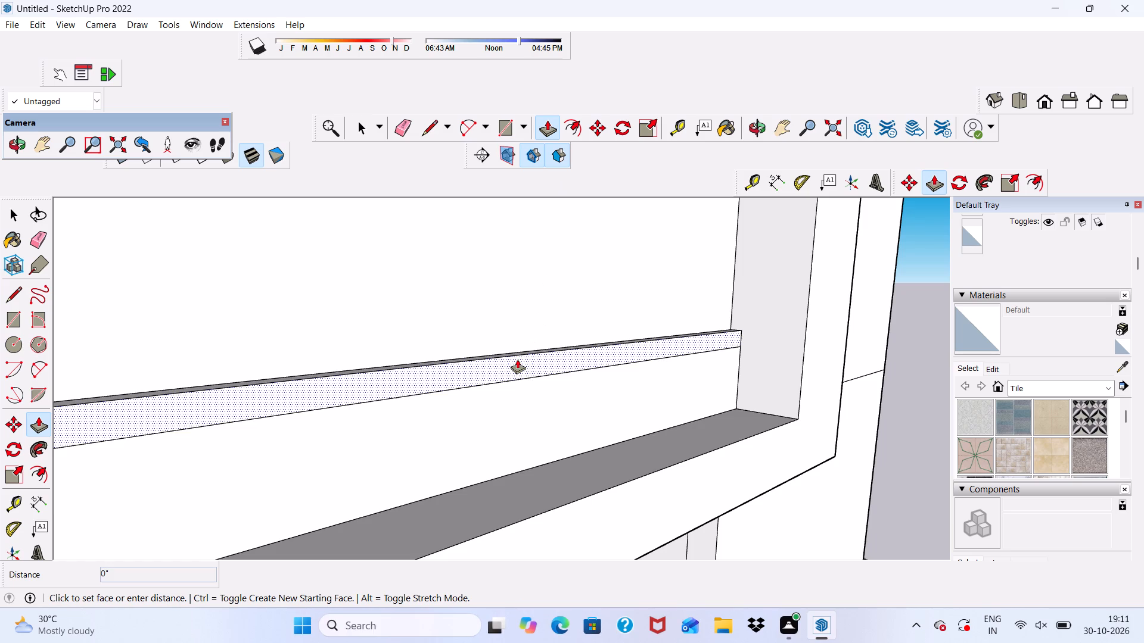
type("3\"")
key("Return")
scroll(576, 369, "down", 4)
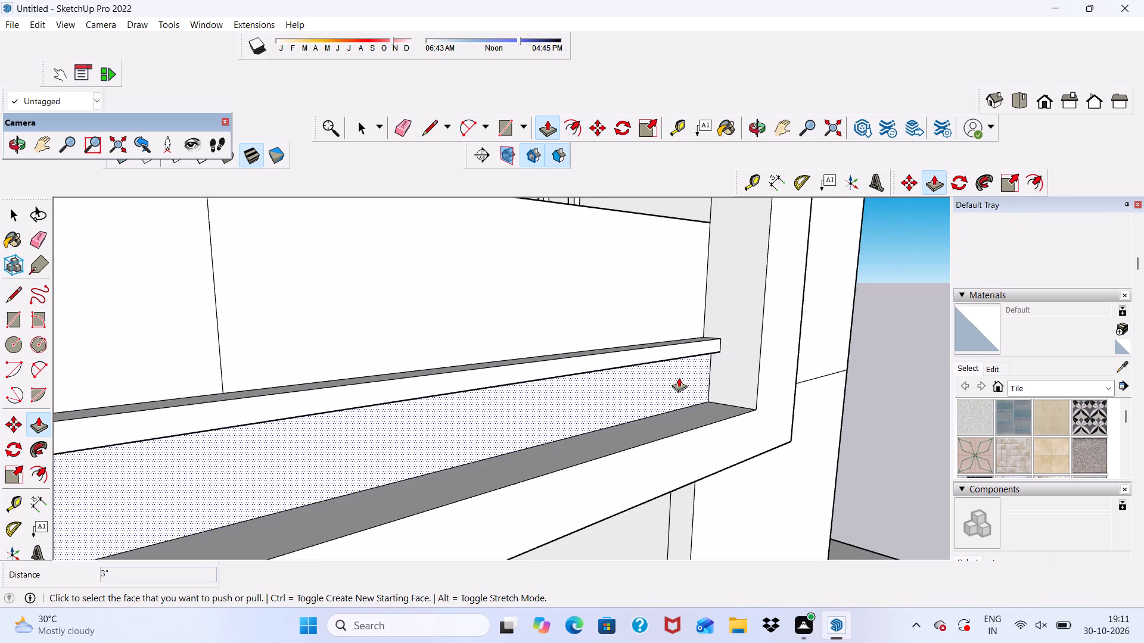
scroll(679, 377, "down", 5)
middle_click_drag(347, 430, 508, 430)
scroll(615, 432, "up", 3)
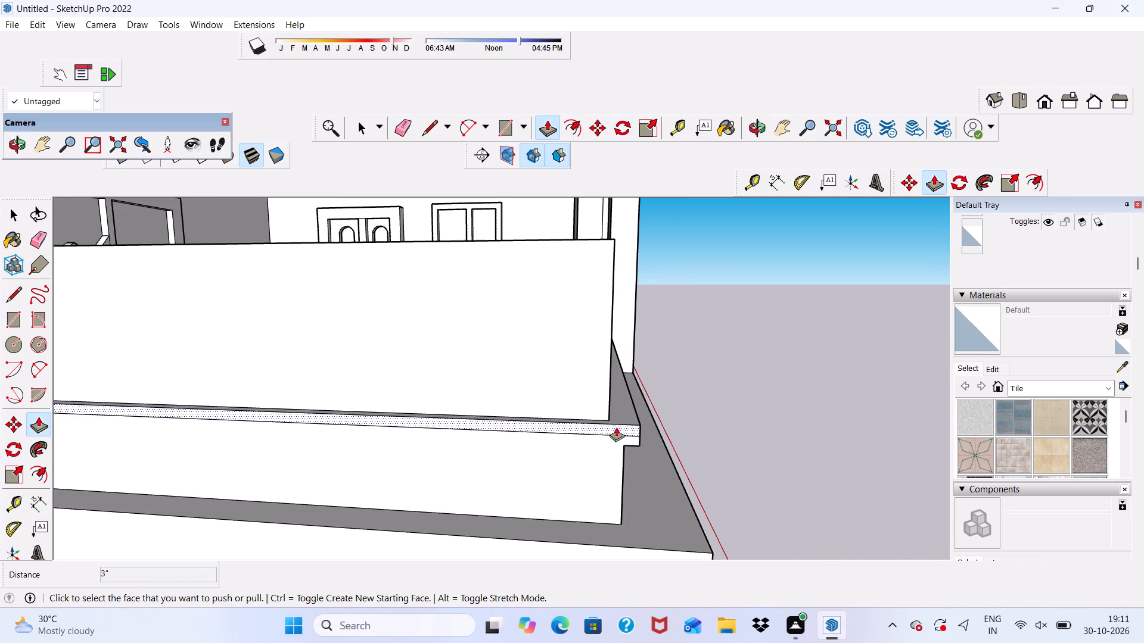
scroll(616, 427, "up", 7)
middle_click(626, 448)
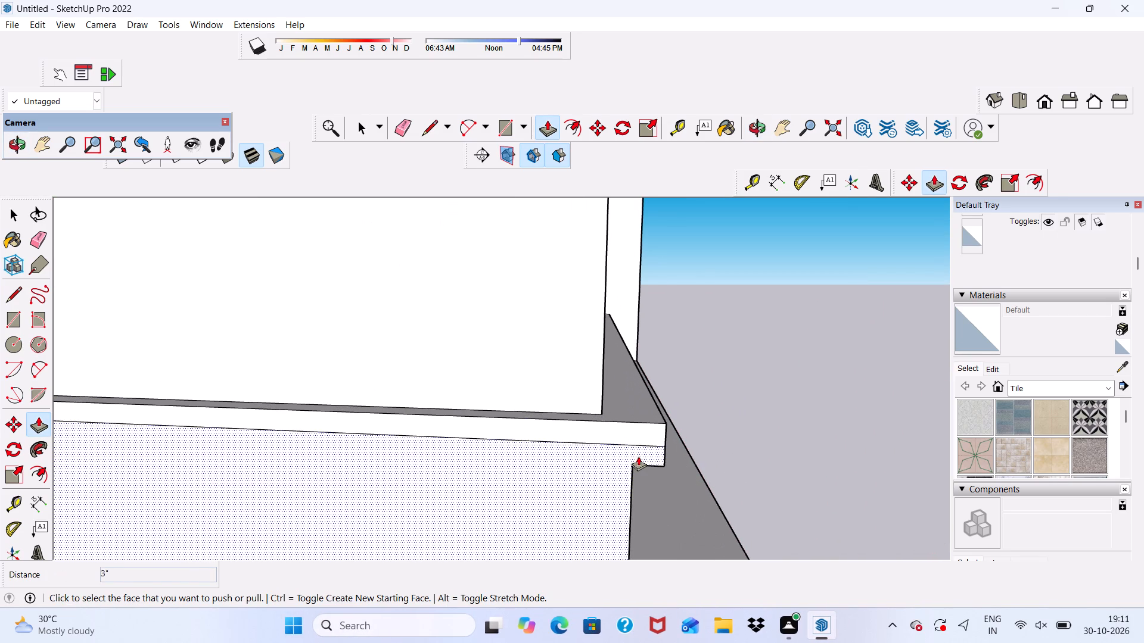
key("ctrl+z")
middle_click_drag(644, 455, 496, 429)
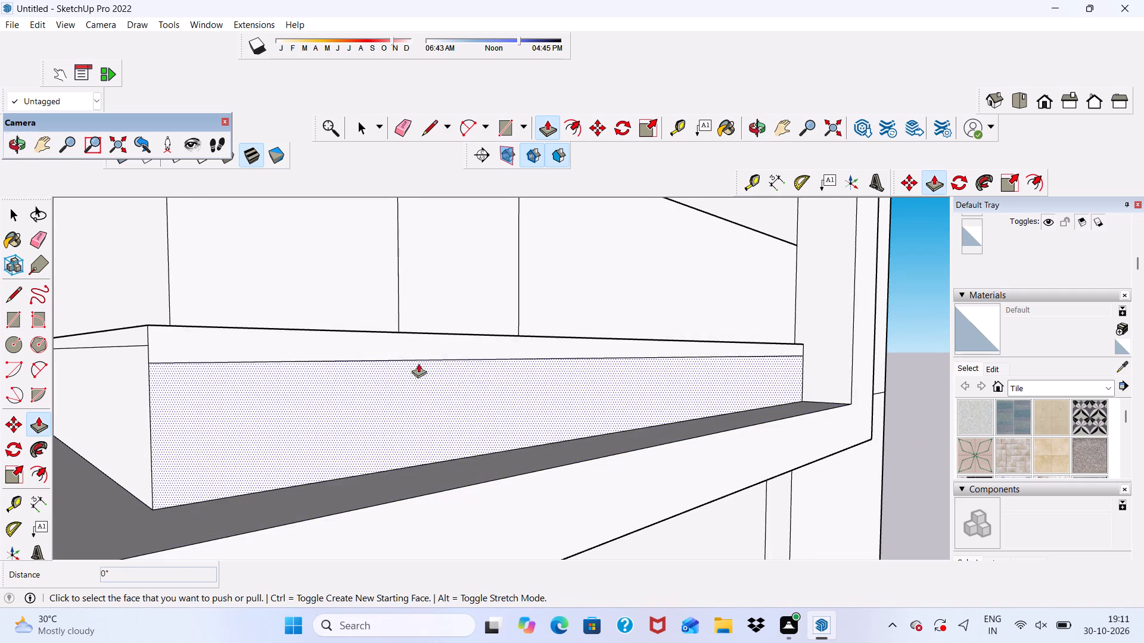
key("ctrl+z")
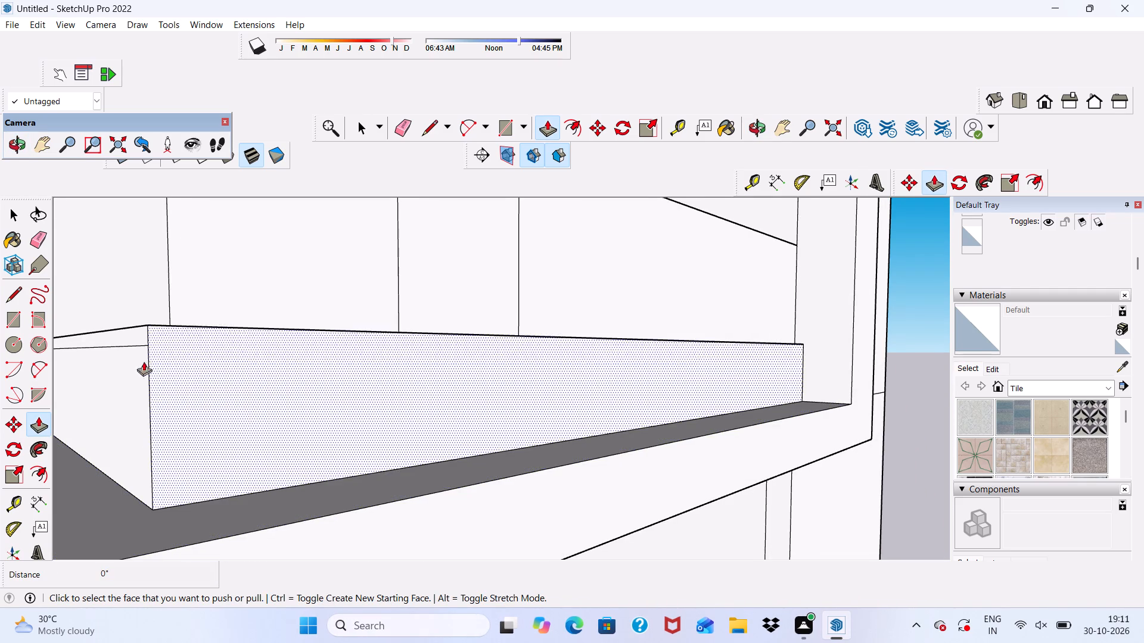
Draw a rectangular strip about 17' 4 1/4" by 2 1/4" along the lower band's top edge on the column side.
scroll(220, 363, "down", 2)
middle_click_drag(287, 399, 348, 409)
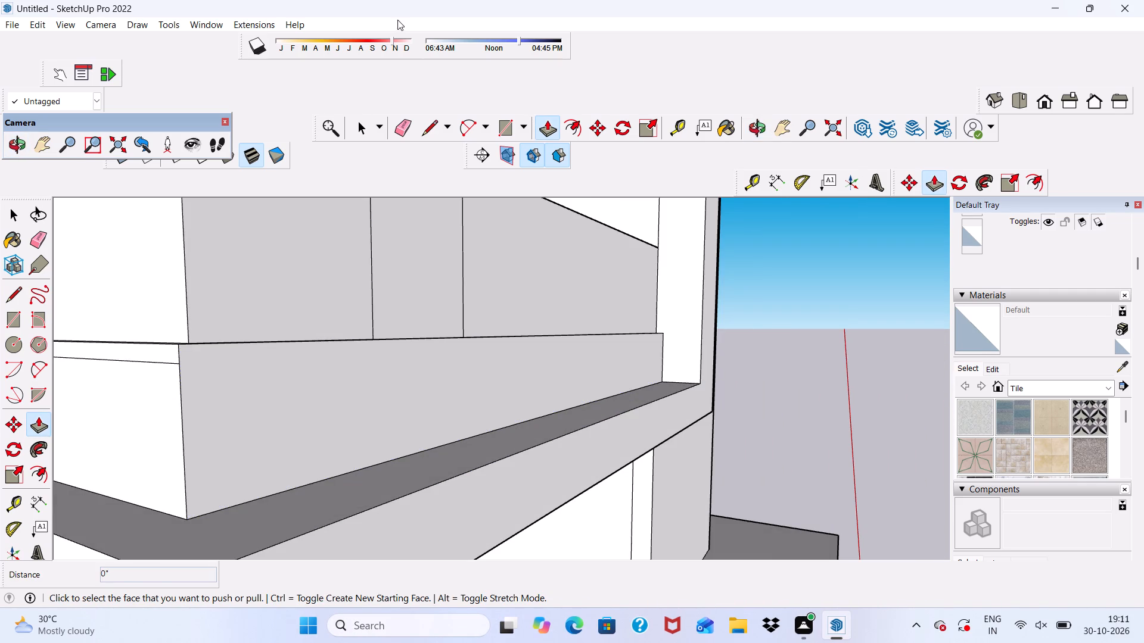
left_click(512, 125)
scroll(211, 363, "up", 3)
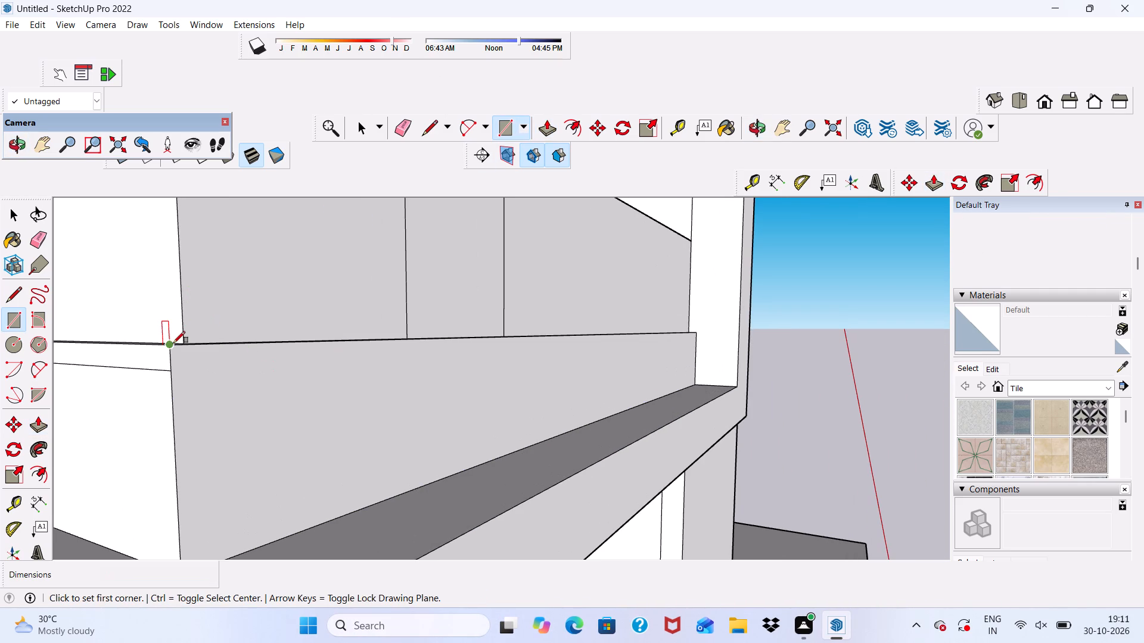
left_click(173, 347)
scroll(453, 358, "down", 2)
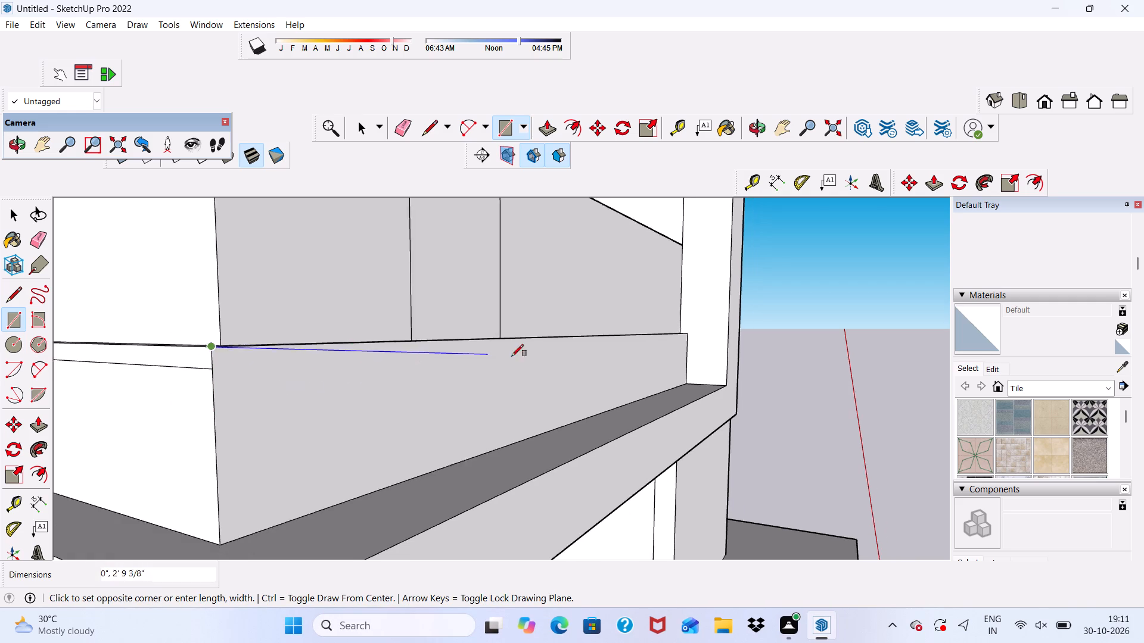
scroll(519, 361, "up", 3)
scroll(567, 342, "down", 2)
middle_click_drag(632, 349, 501, 370)
scroll(635, 371, "up", 3)
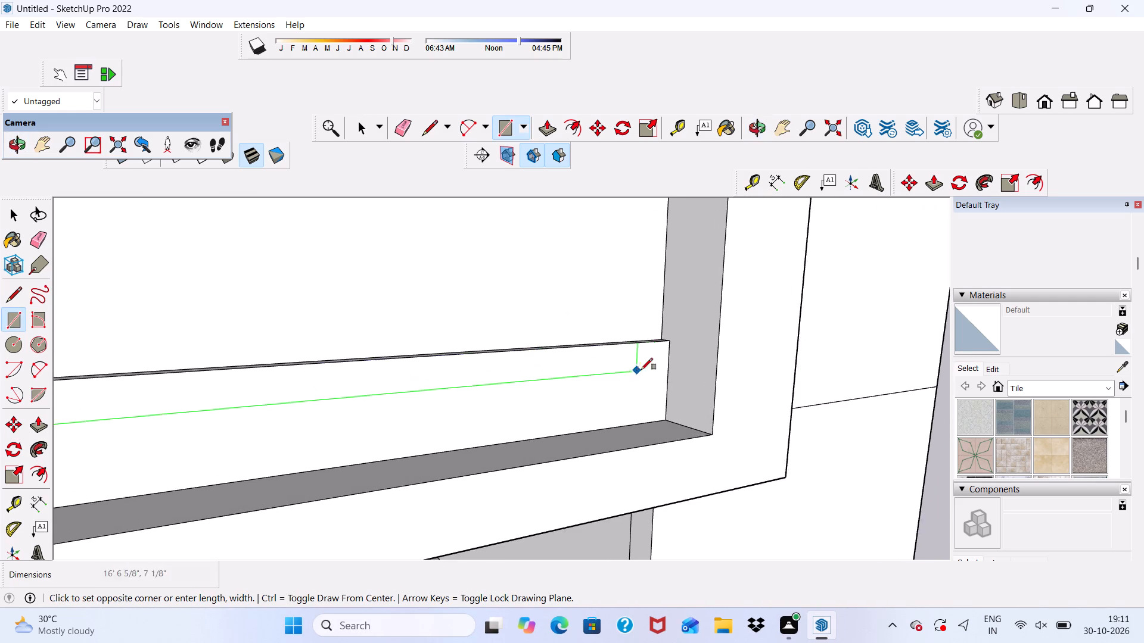
scroll(685, 354, "up", 3)
scroll(655, 341, "down", 10)
scroll(372, 308, "down", 2)
middle_click_drag(405, 314, 533, 289)
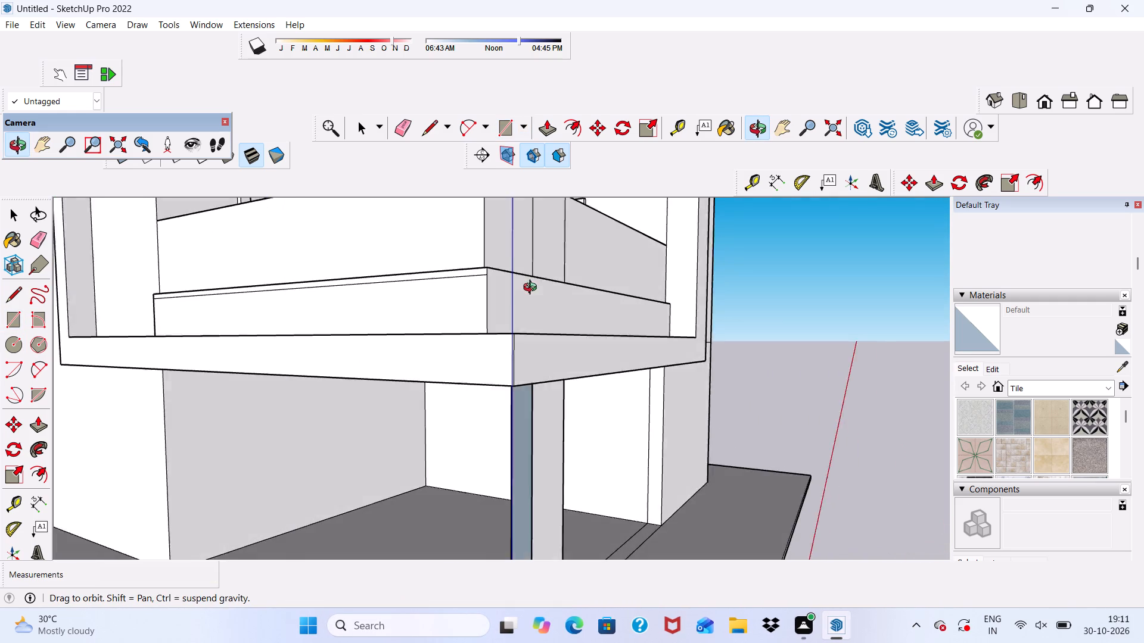
middle_click_drag(533, 289, 546, 290)
scroll(624, 286, "up", 7)
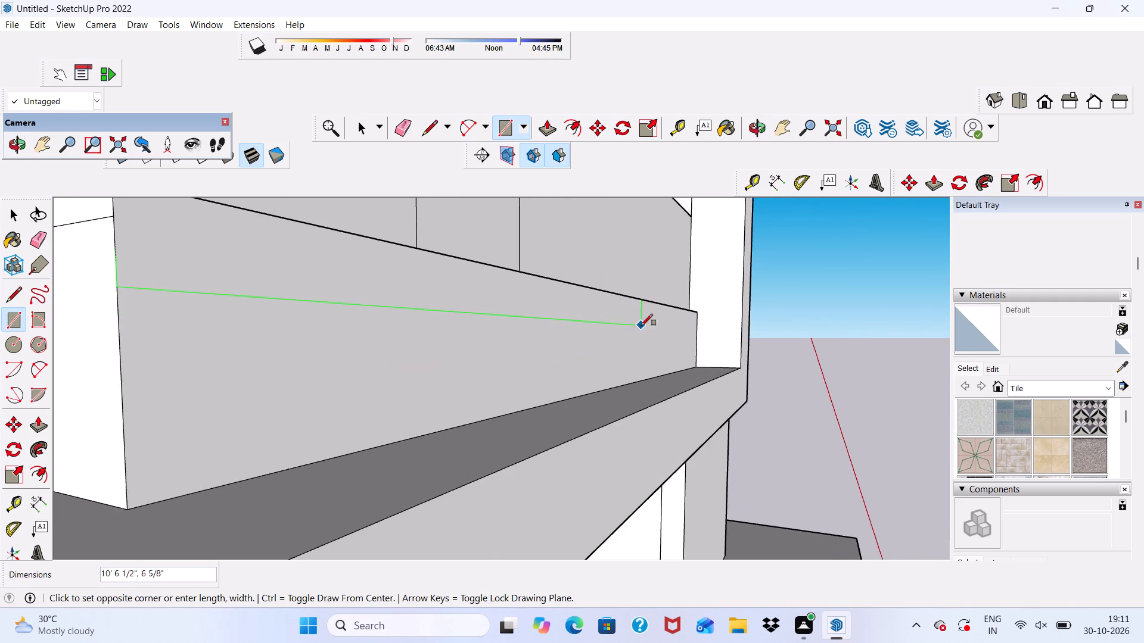
scroll(645, 325, "up", 2)
scroll(676, 319, "down", 4)
scroll(679, 308, "up", 2)
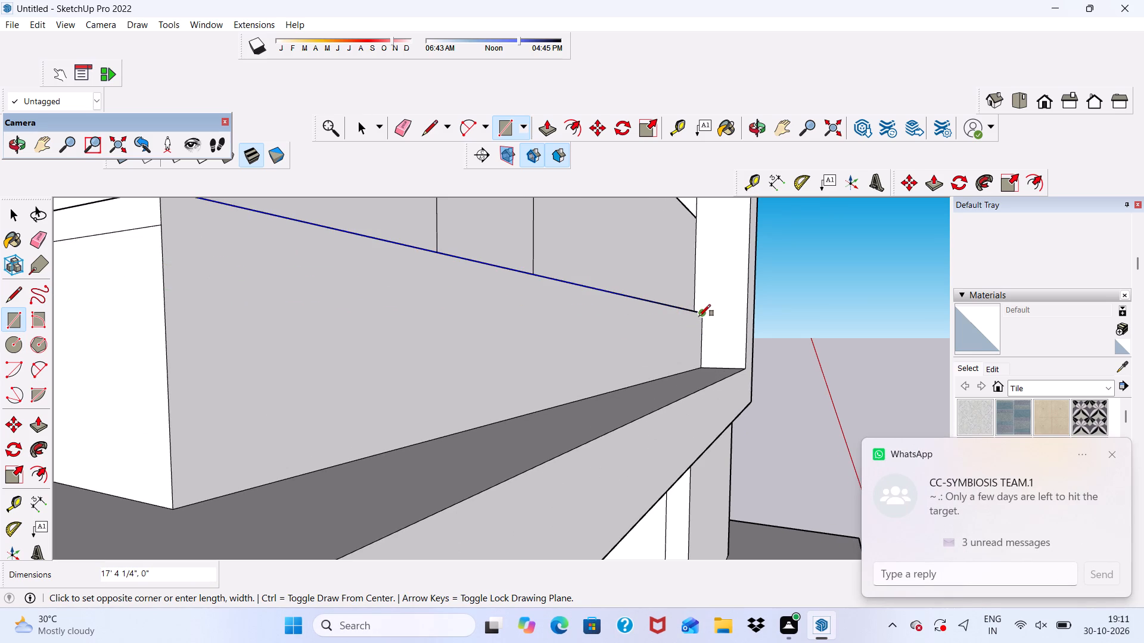
scroll(685, 323, "up", 2)
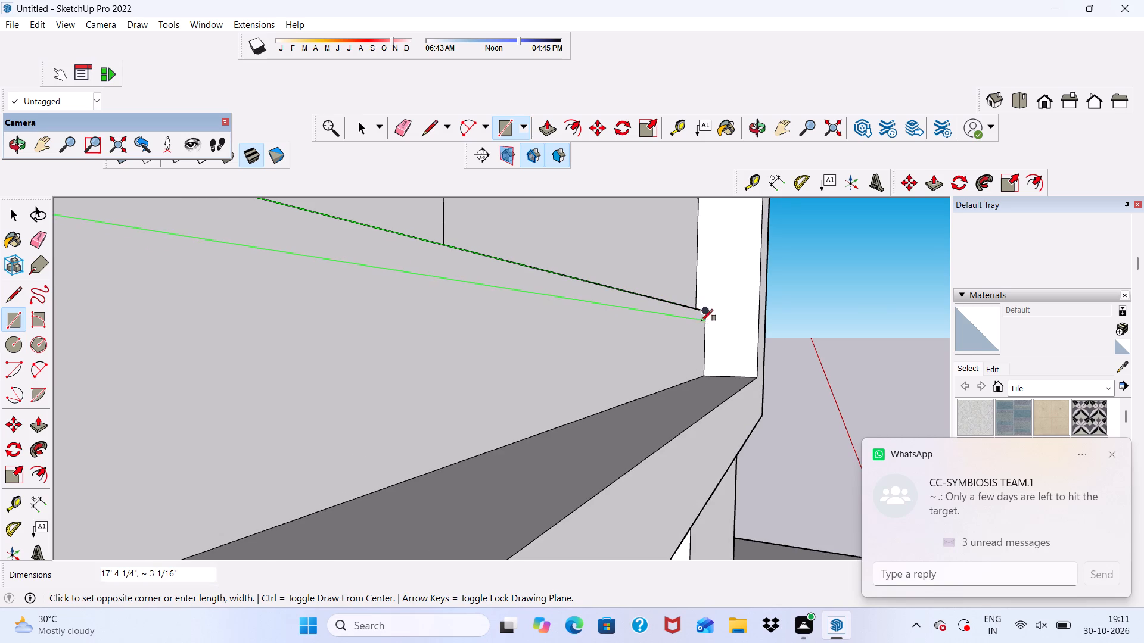
scroll(704, 325, "down", 4)
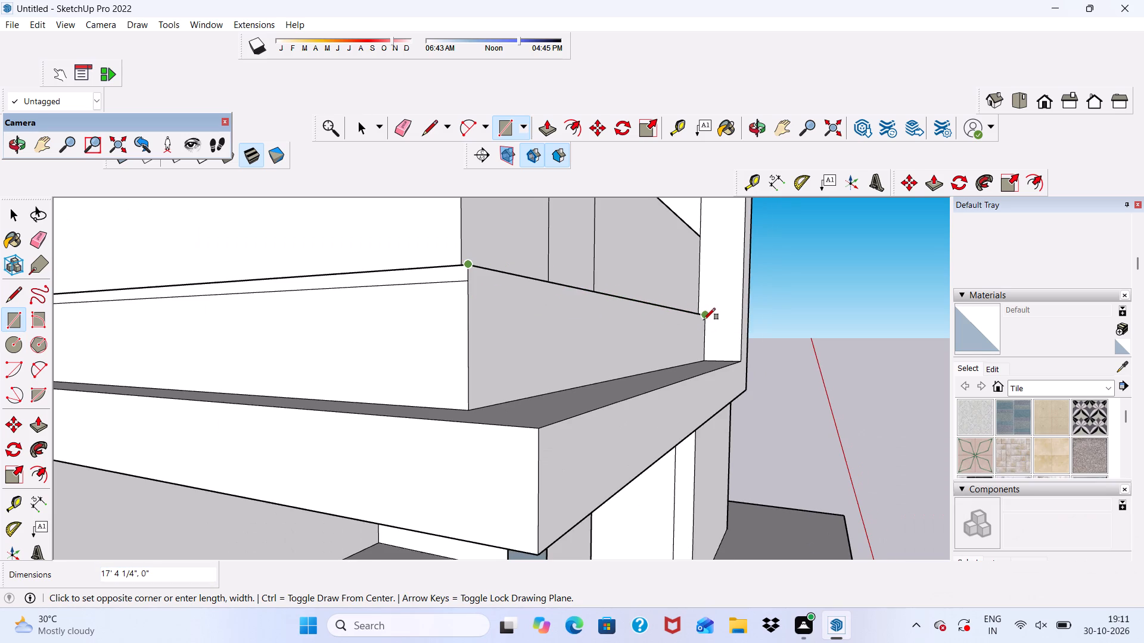
scroll(702, 320, "up", 3)
scroll(702, 326, "down", 2)
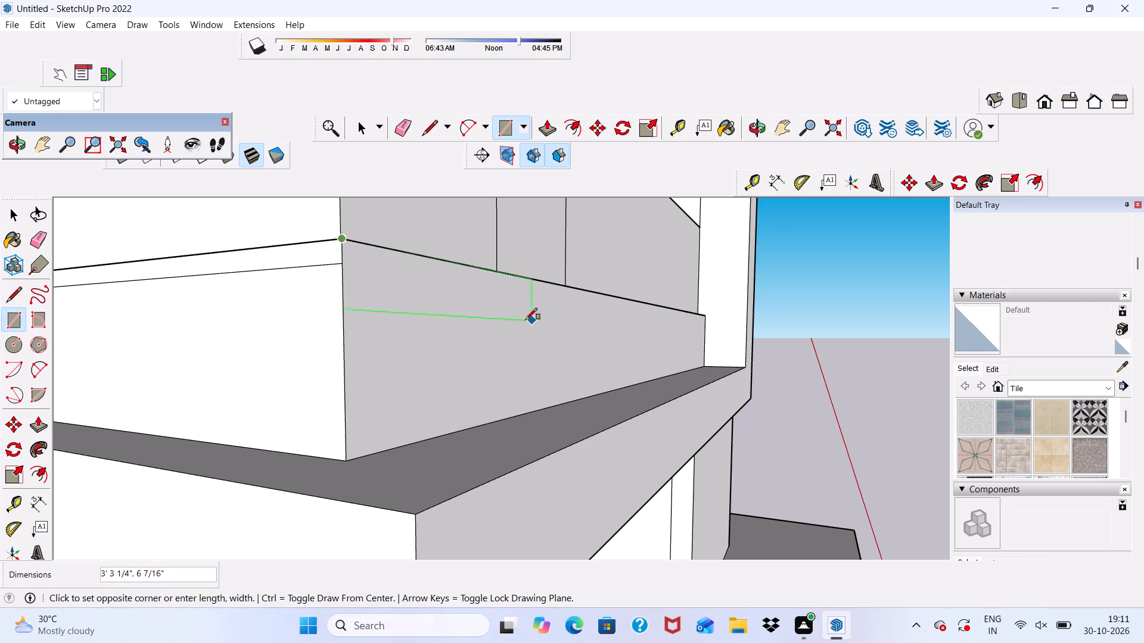
left_click(344, 266)
scroll(449, 271, "down", 5)
middle_click_drag(509, 297, 418, 298)
scroll(623, 310, "up", 2)
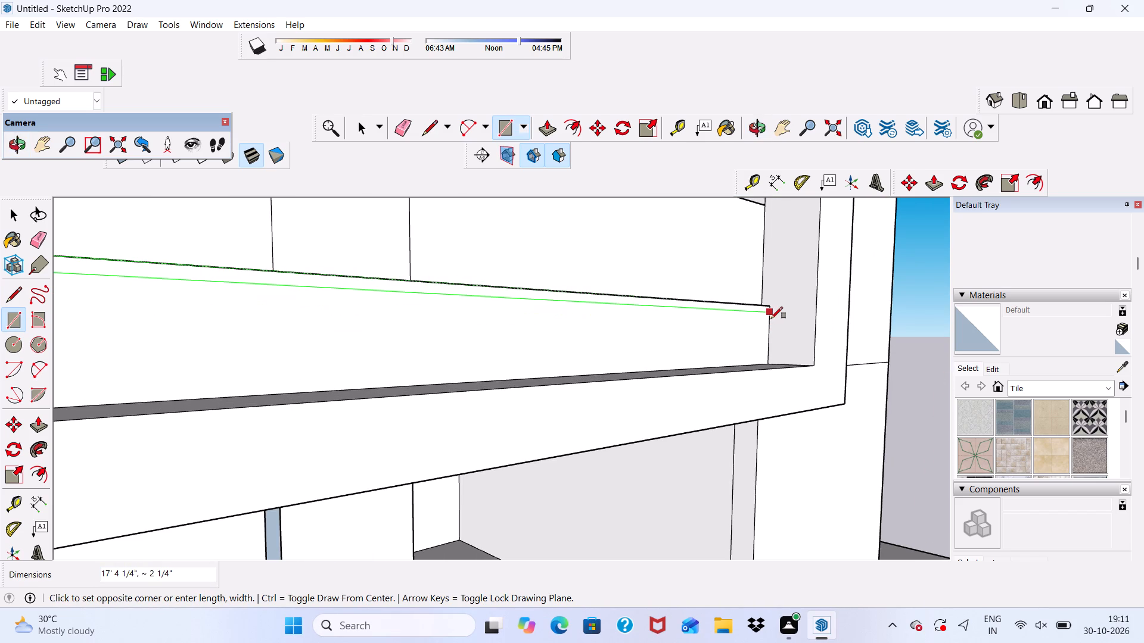
scroll(772, 319, "up", 2)
scroll(772, 319, "down", 3)
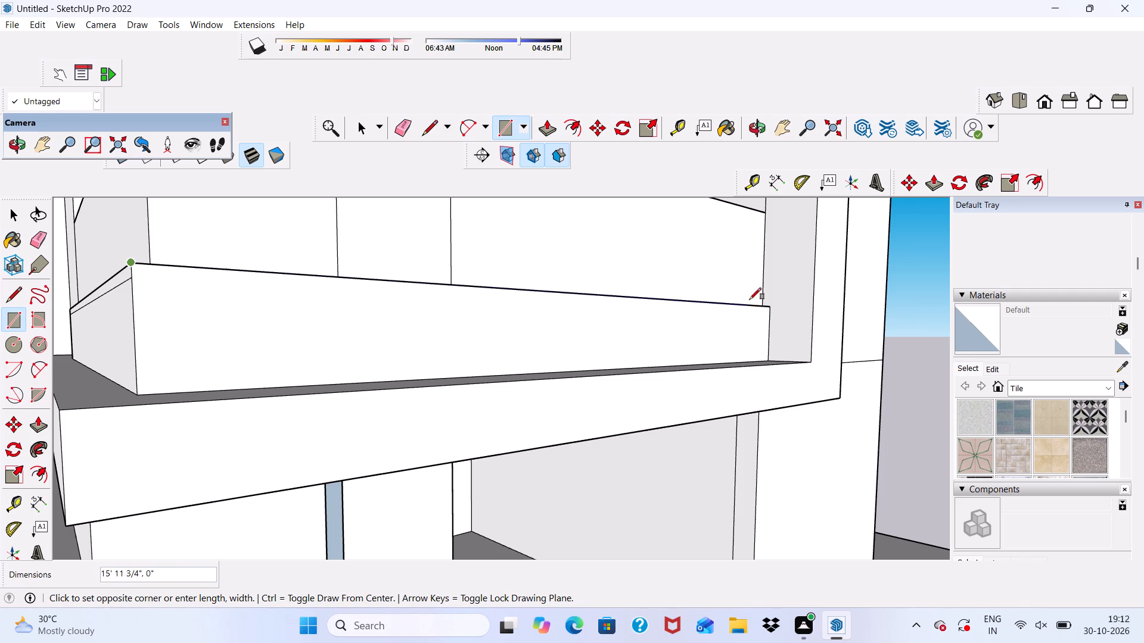
scroll(772, 317, "up", 1)
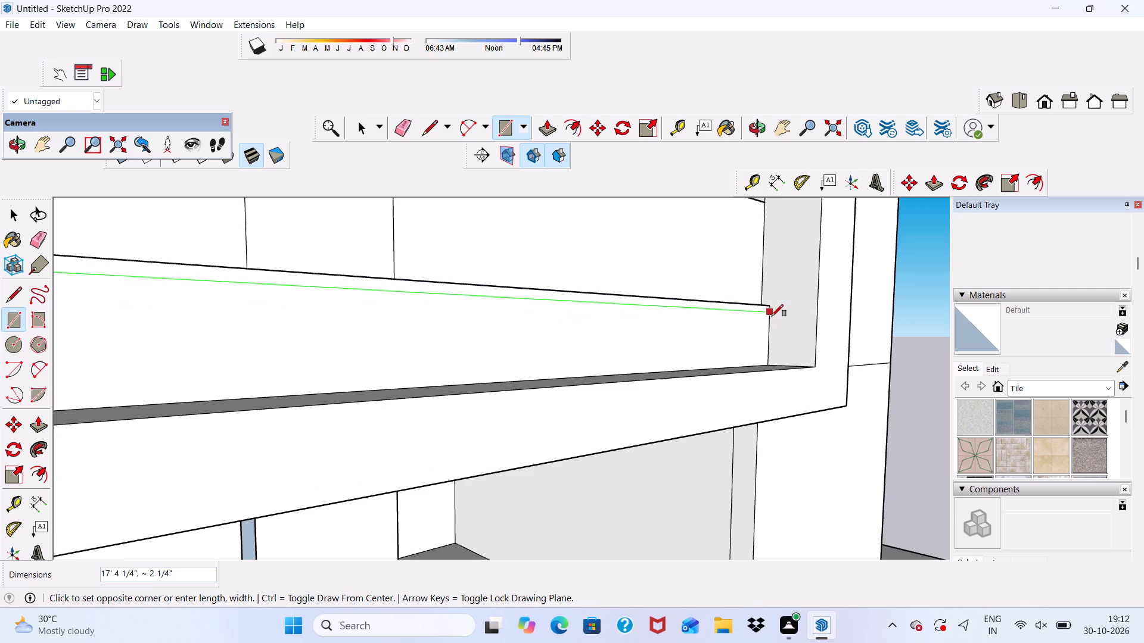
left_click(772, 316)
Pull the column-side strip along the lower band's top edge outward 3".
scroll(696, 286, "down", 5)
key("space")
scroll(411, 289, "up", 7)
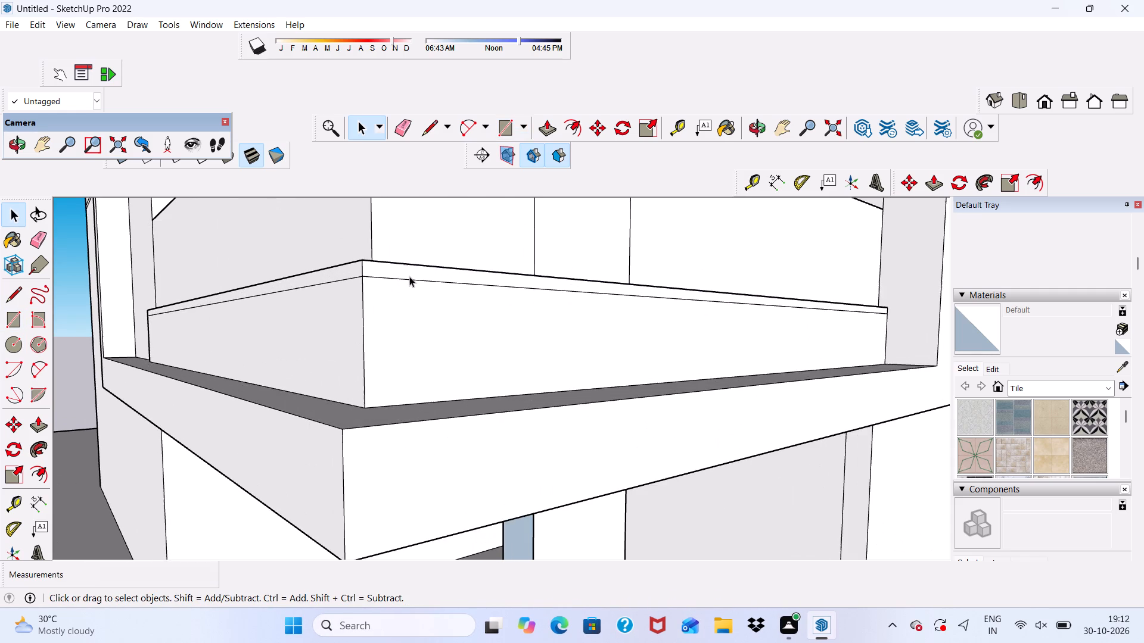
left_click(409, 276)
left_click(546, 136)
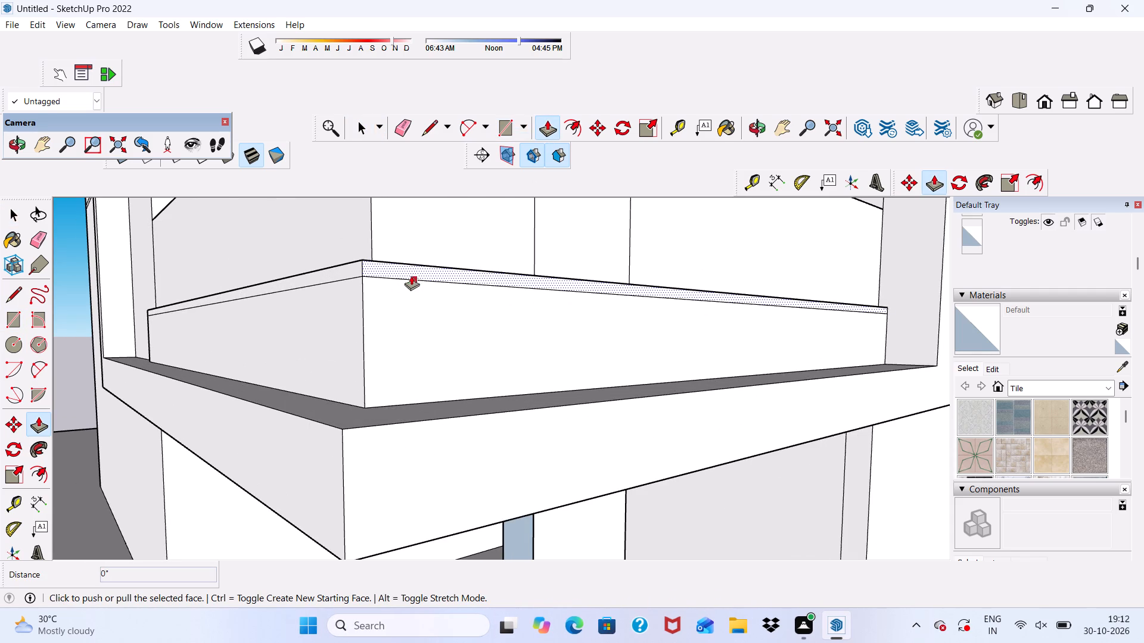
left_click(411, 266)
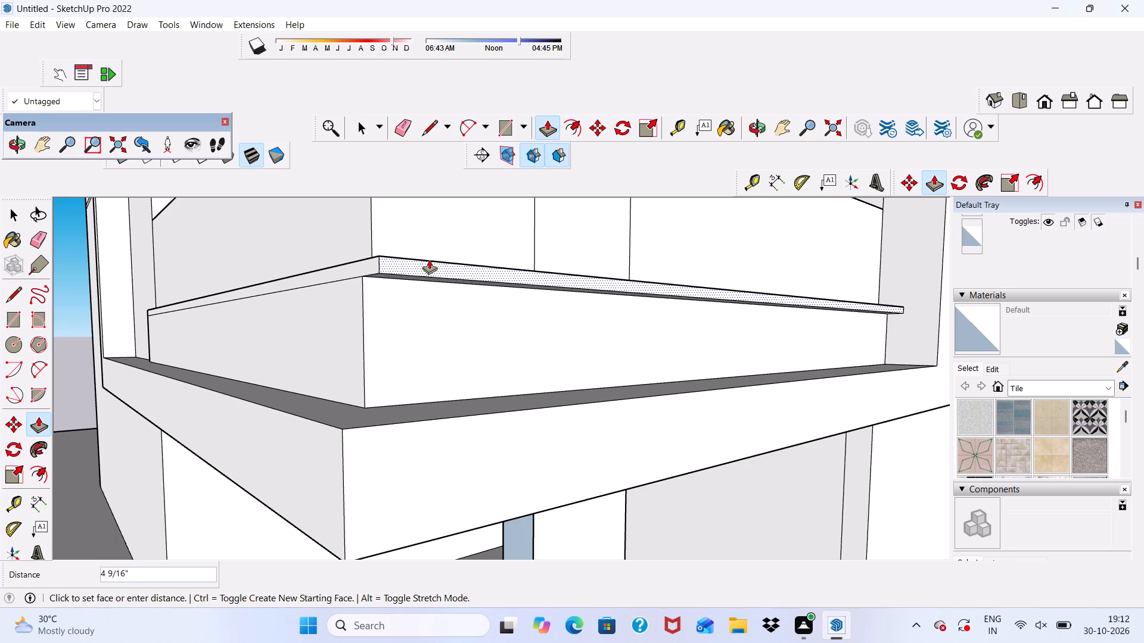
key("3")
key("shift+quotedbl")
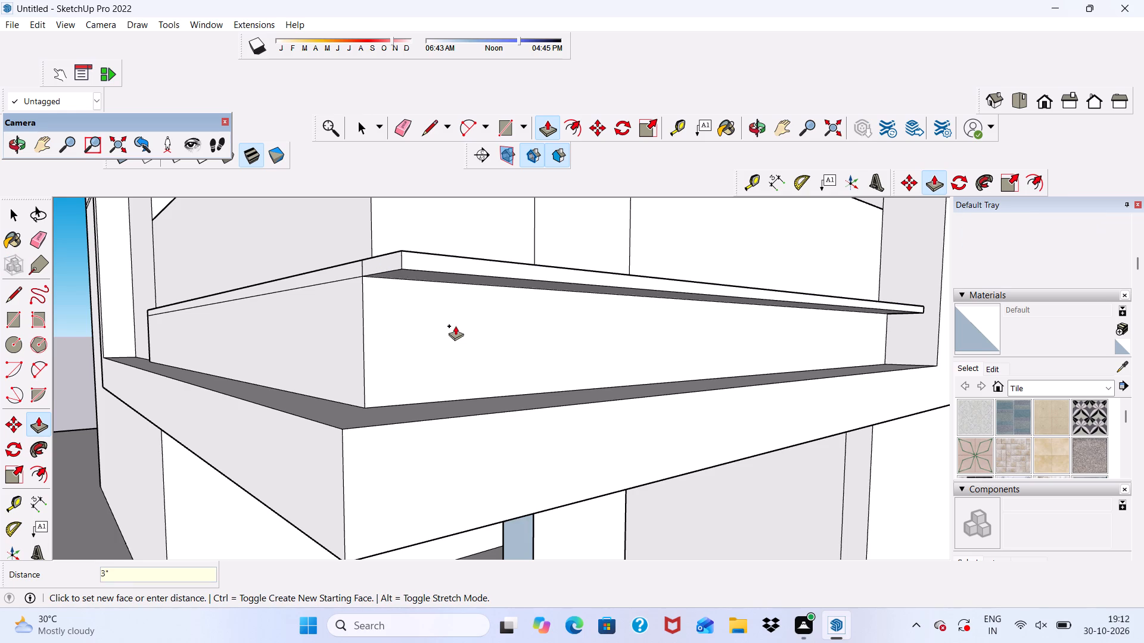
key("Return")
Pull the matching strip on the side without the column outward 3".
scroll(337, 279, "up", 4)
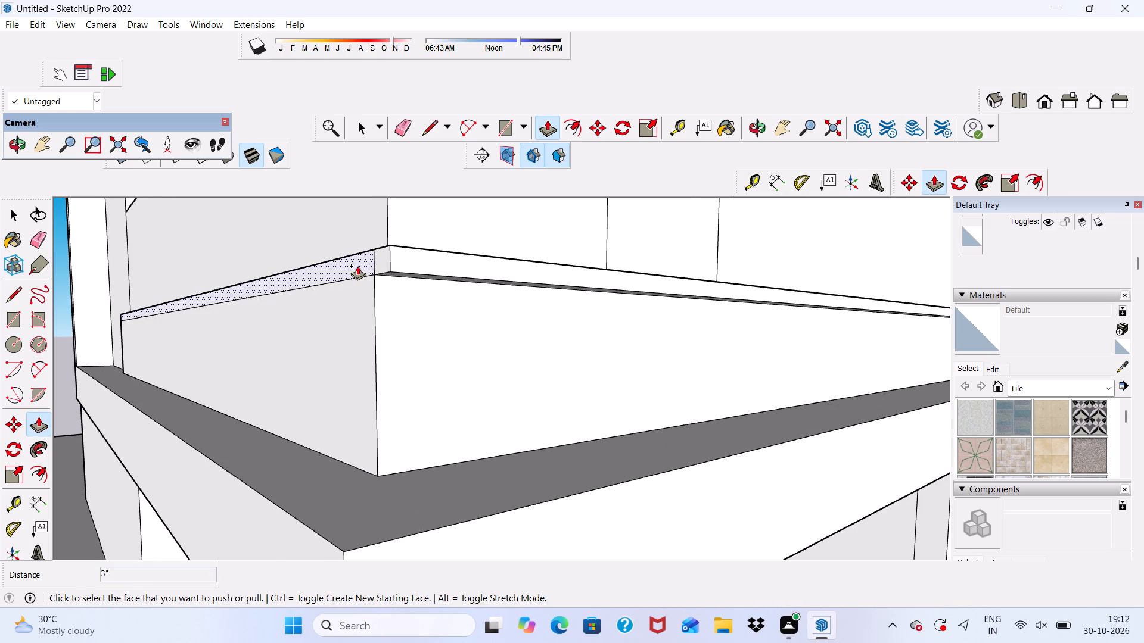
left_click(357, 266)
scroll(363, 276, "up", 6)
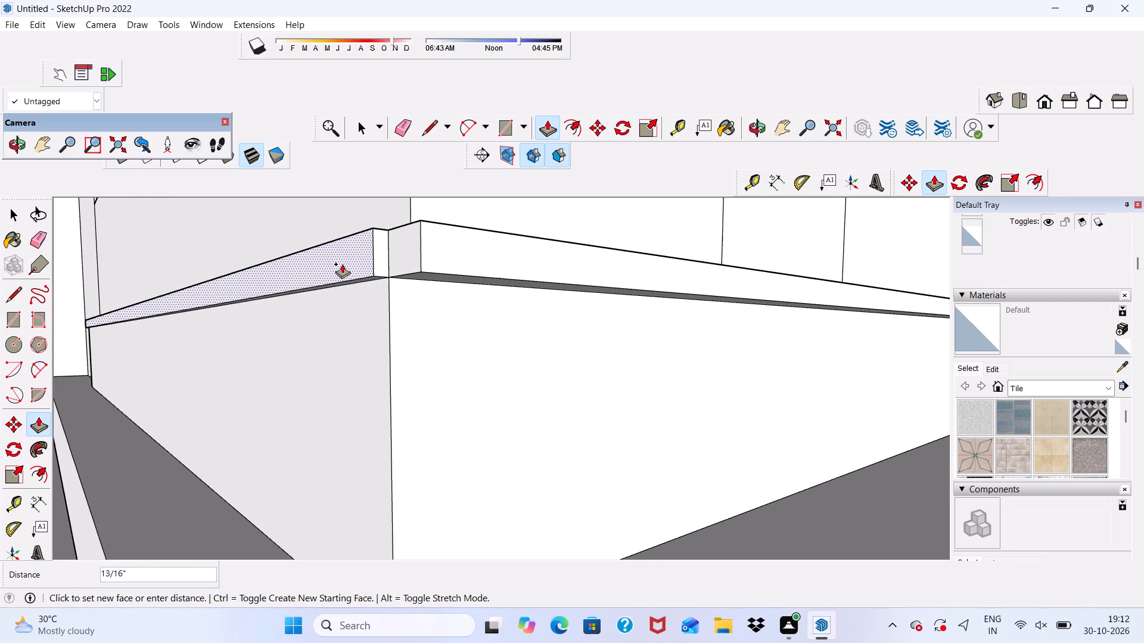
scroll(403, 283, "up", 3)
scroll(371, 236, "up", 3)
scroll(402, 276, "down", 2)
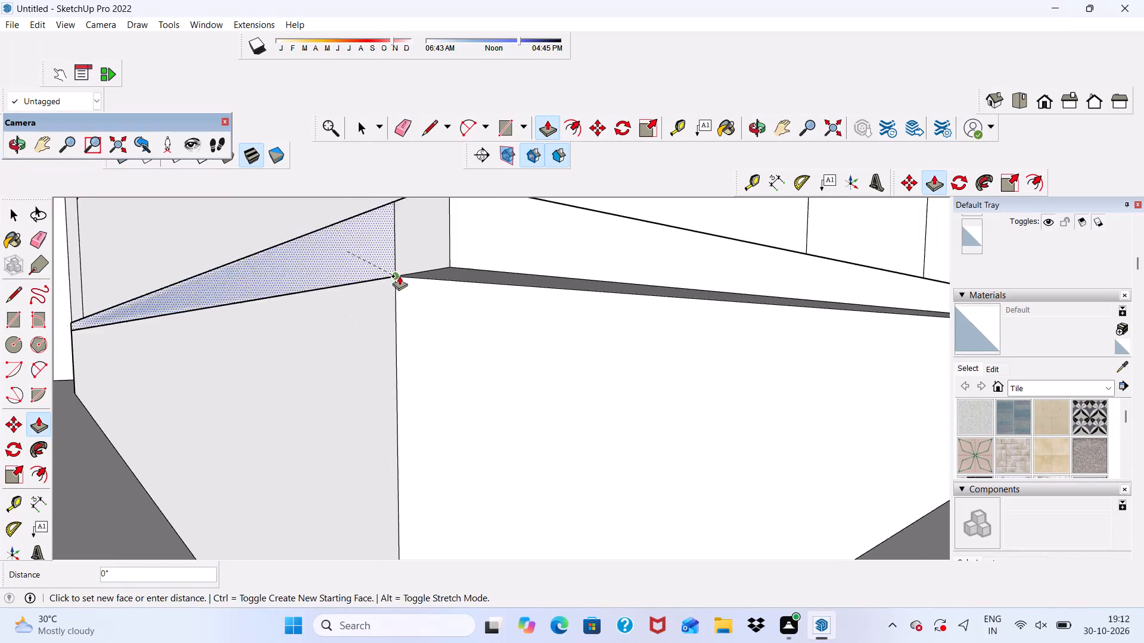
scroll(399, 276, "down", 2)
middle_click_drag(399, 283, 483, 370)
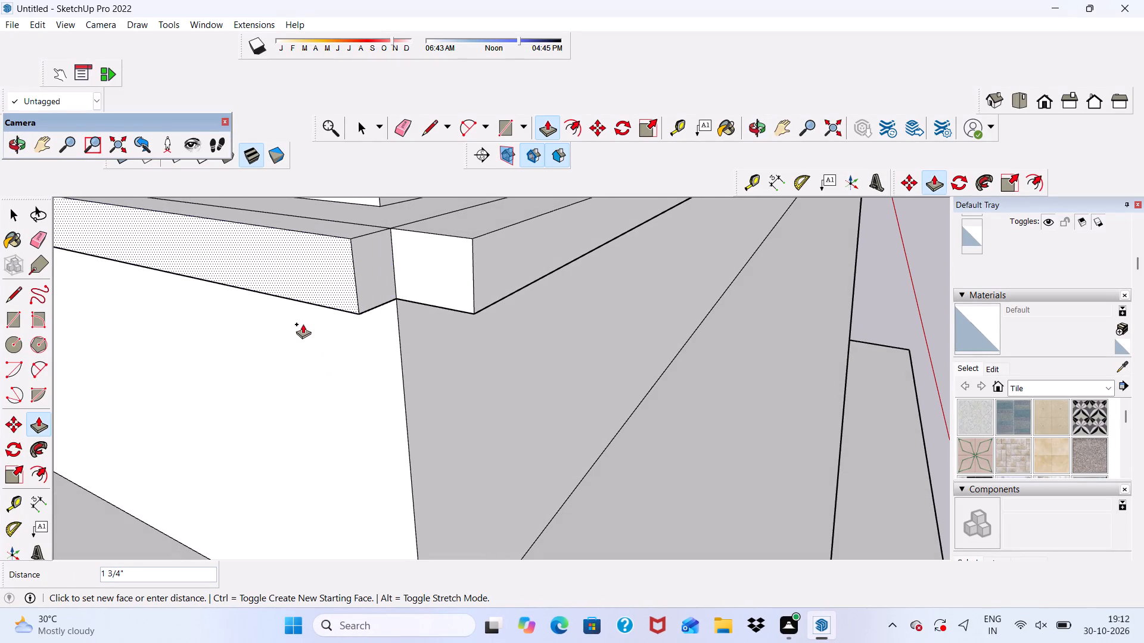
type("3\"")
key("Return")
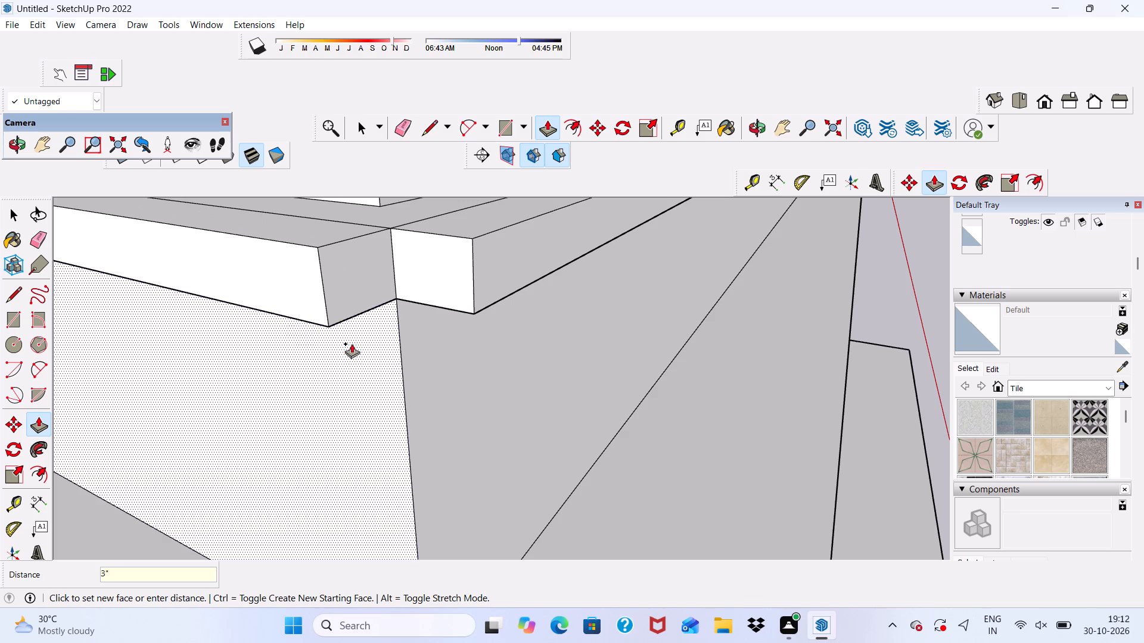
Extend the corner end face of that strip 3" so it closes the notch flush with the column-side strip.
left_click(364, 280)
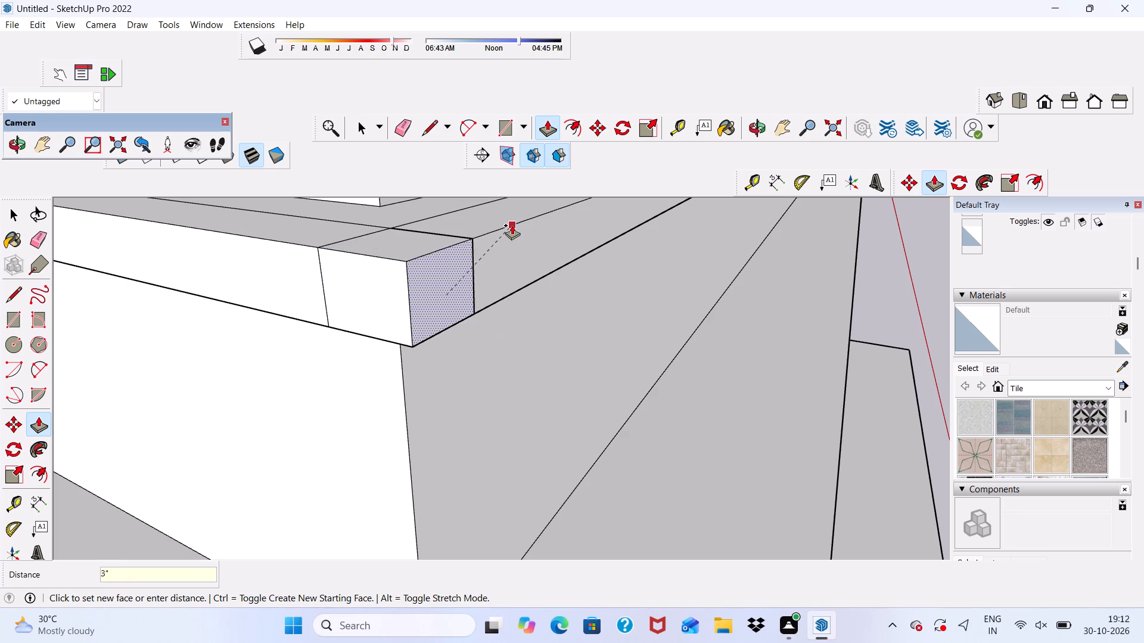
left_click(512, 225)
scroll(503, 232, "down", 6)
scroll(499, 233, "up", 1)
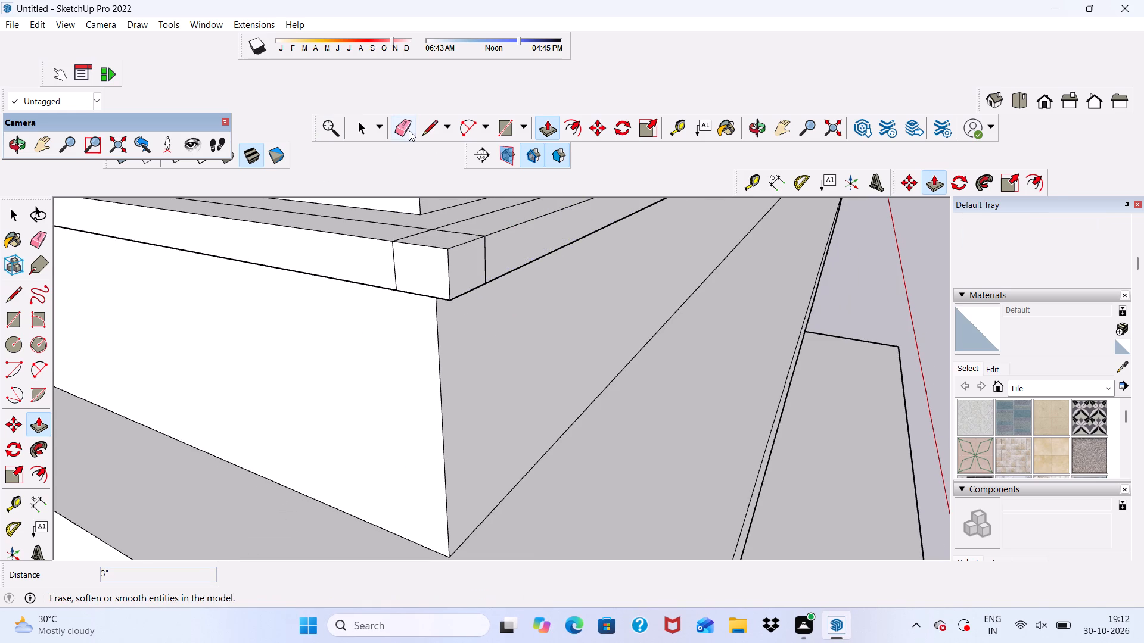
Erase the seam lines at the trim strip's corner on both outer faces and across its top.
left_click(409, 130)
scroll(405, 266, "up", 3)
left_click_drag(403, 268, 377, 277)
left_click_drag(516, 277, 500, 280)
scroll(487, 309, "down", 5)
middle_click_drag(494, 358, 492, 430)
left_click_drag(457, 347, 454, 369)
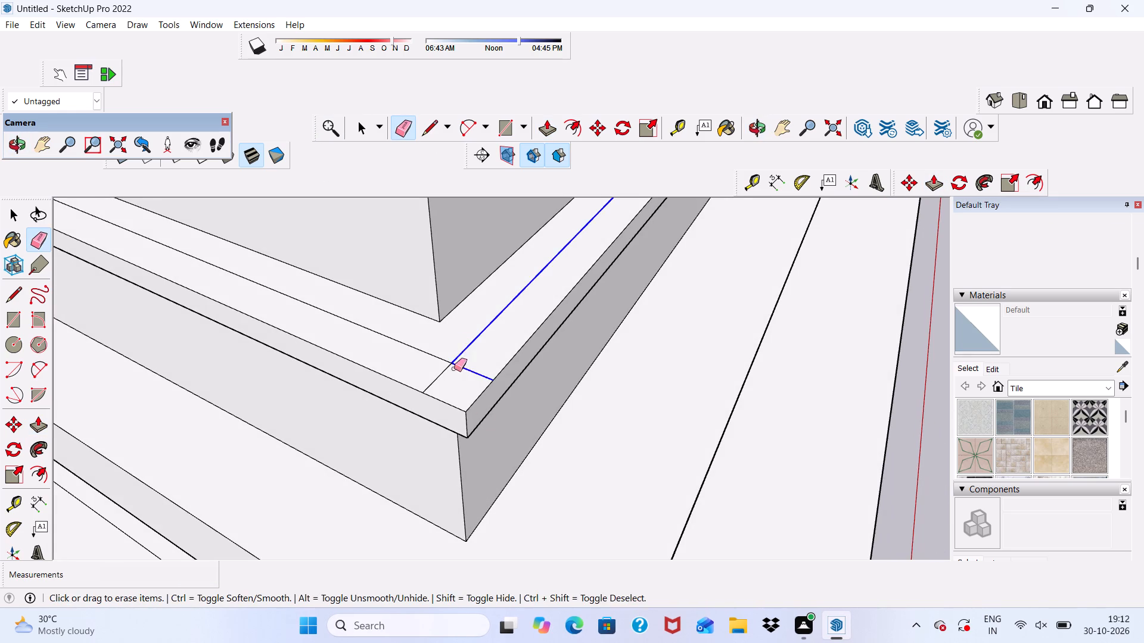
left_click_drag(454, 369, 428, 373)
left_click_drag(425, 347, 427, 354)
scroll(427, 354, "down", 10)
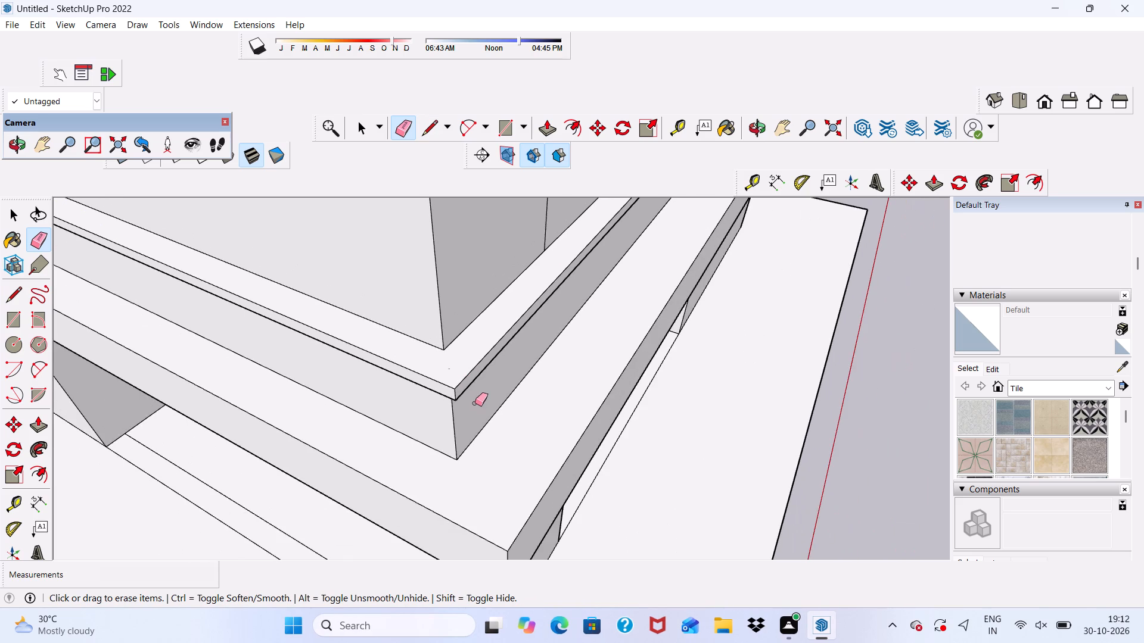
Erase the seam lines on the underside of the trim strip at the corner.
middle_click_drag(475, 403, 509, 182)
scroll(489, 243, "up", 8)
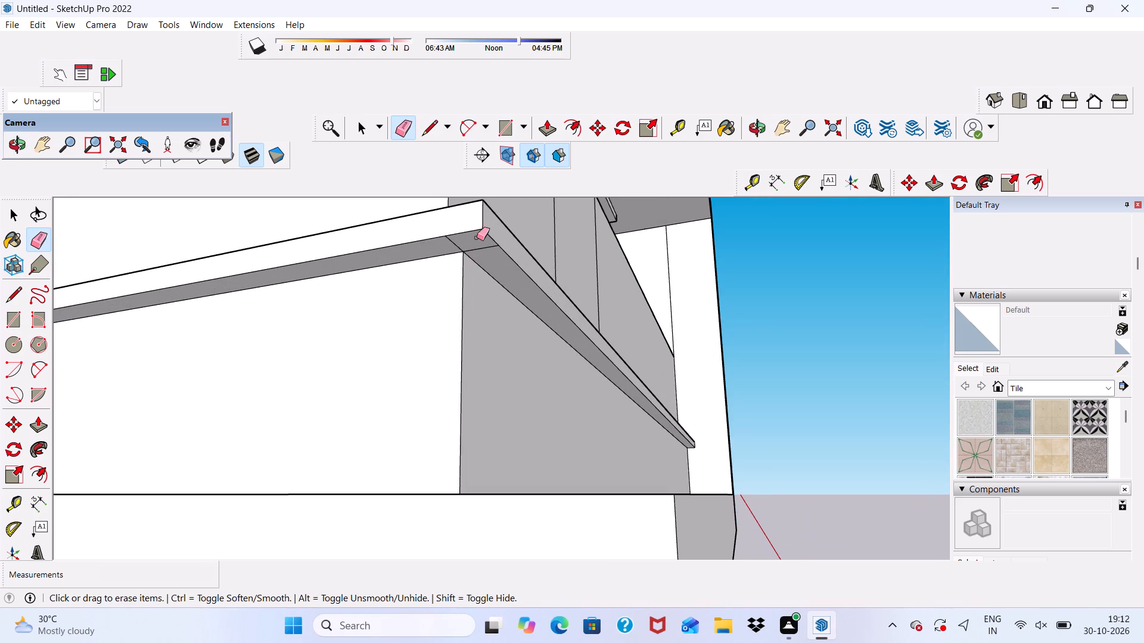
left_click_drag(477, 241, 483, 249)
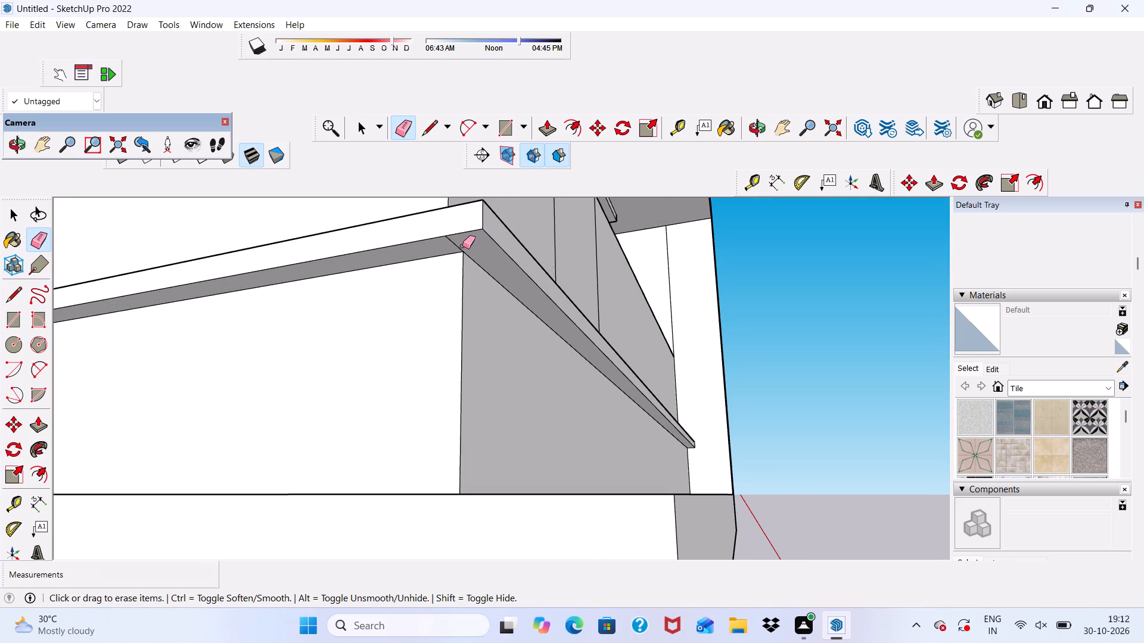
left_click_drag(462, 246, 455, 245)
scroll(427, 240, "down", 4)
Examine the projecting trim around the balcony railing and the overall balcony frame from several sides.
middle_click_drag(576, 335, 334, 354)
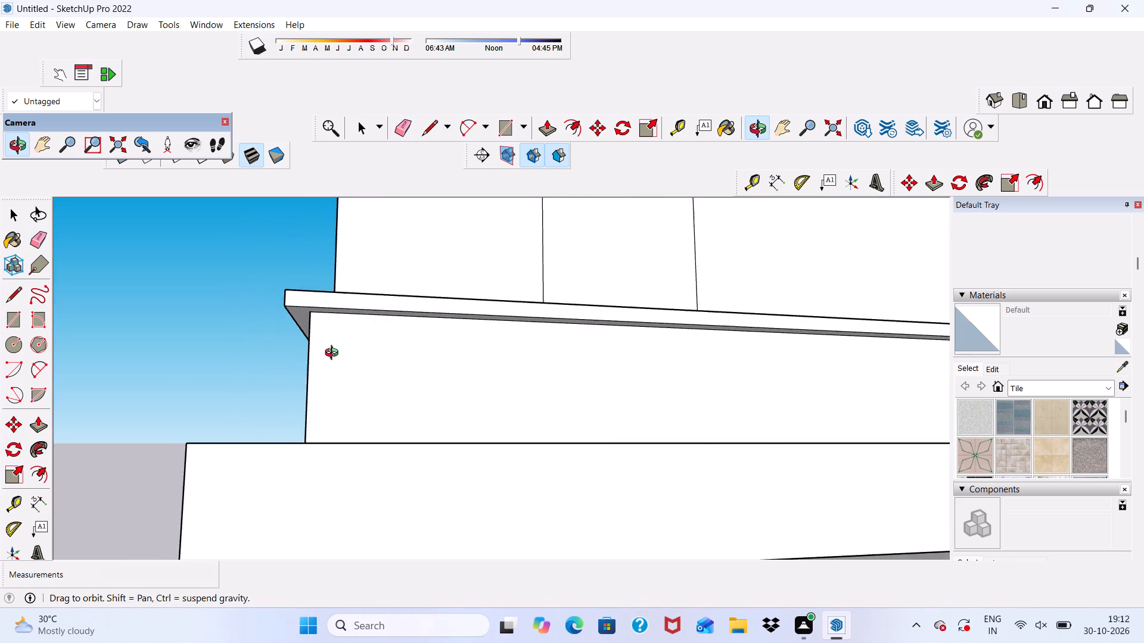
middle_click_drag(334, 354, 712, 388)
scroll(710, 388, "down", 13)
middle_click_drag(273, 336, 278, 391)
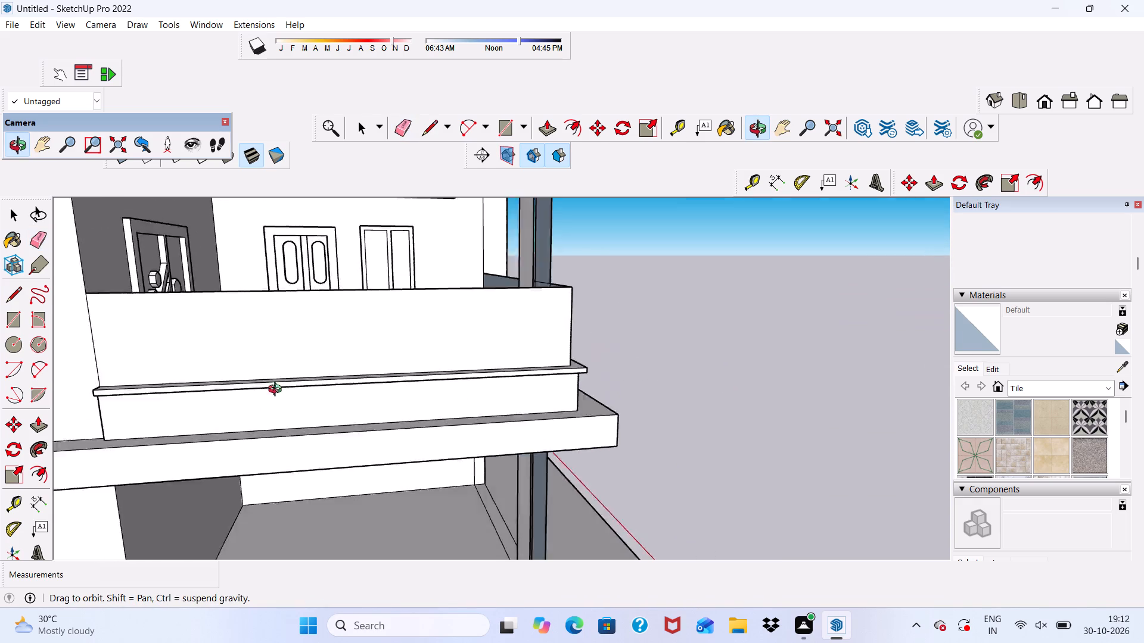
middle_click_drag(278, 391, 85, 408)
key("space")
middle_click_drag(414, 423, 234, 369)
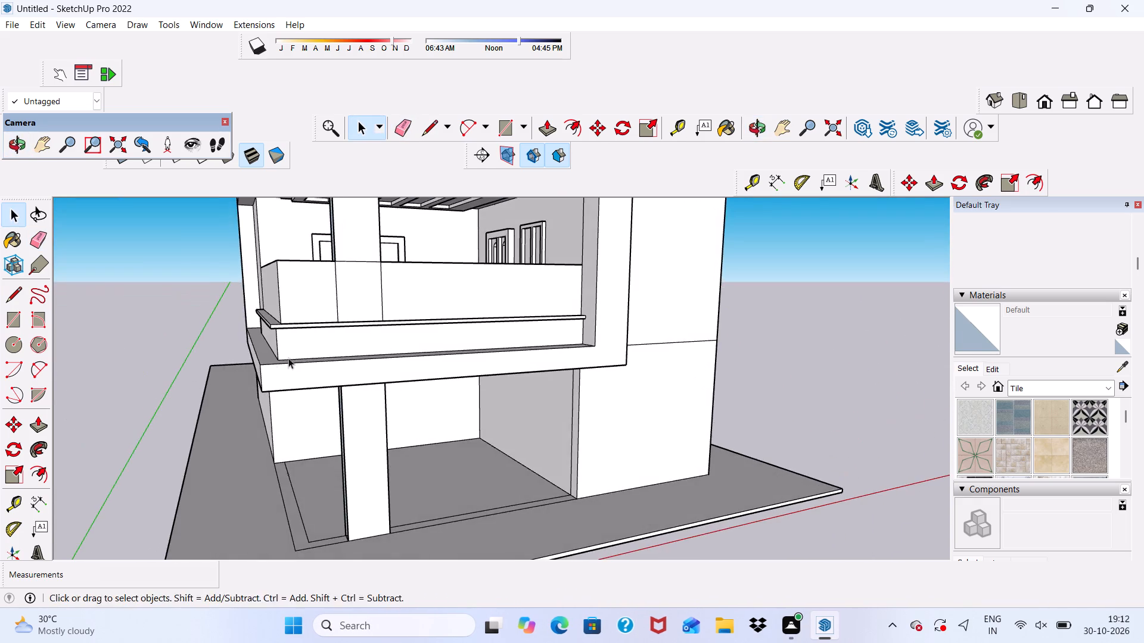
middle_click_drag(291, 358, 368, 367)
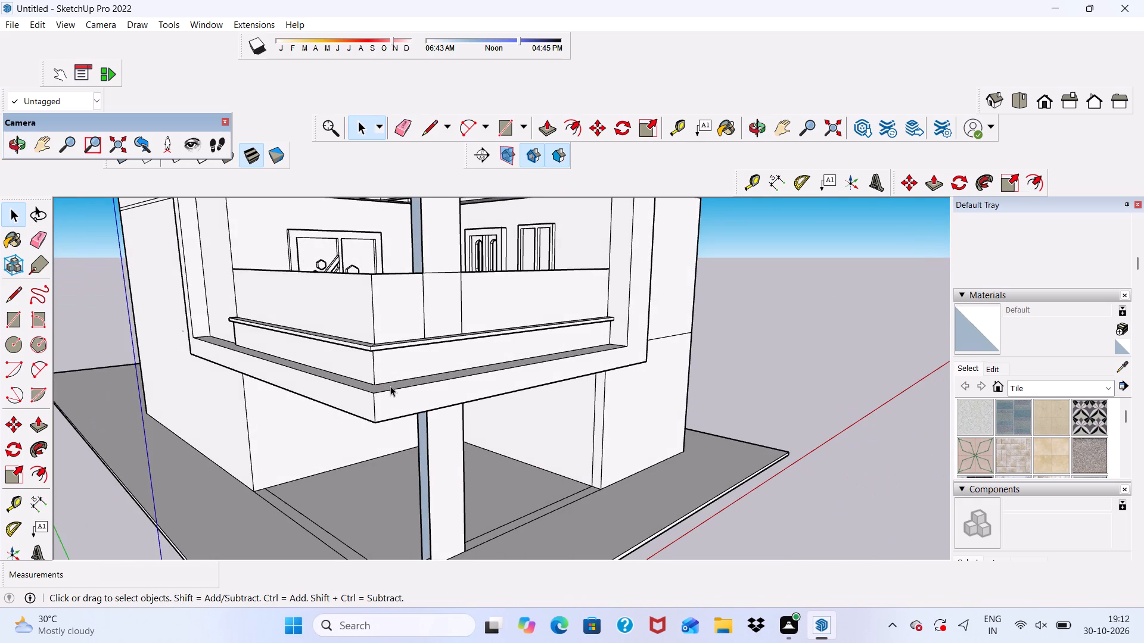
scroll(453, 376, "down", 4)
middle_click_drag(468, 380, 589, 383)
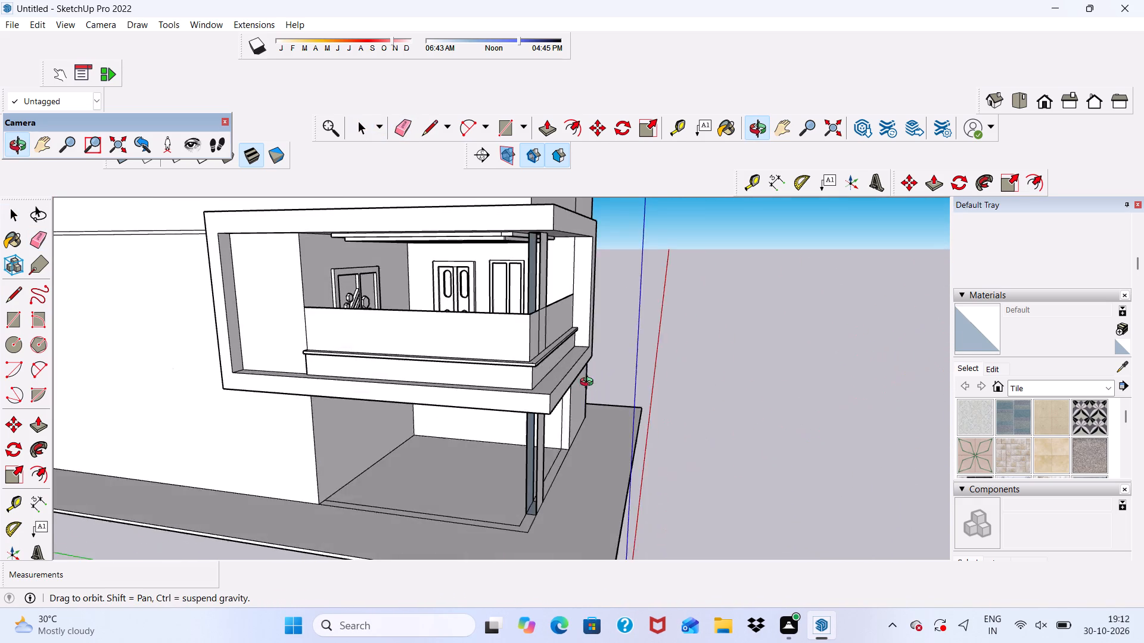
middle_click_drag(589, 383, 610, 385)
scroll(192, 314, "down", 2)
middle_click_drag(208, 295, 220, 252)
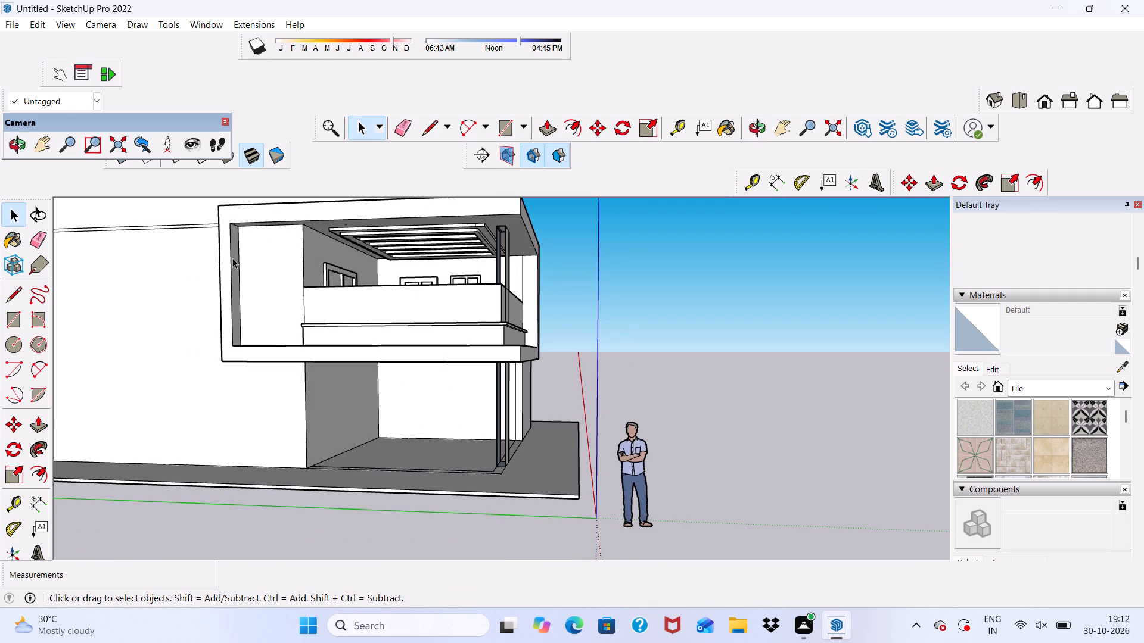
scroll(240, 270, "up", 4)
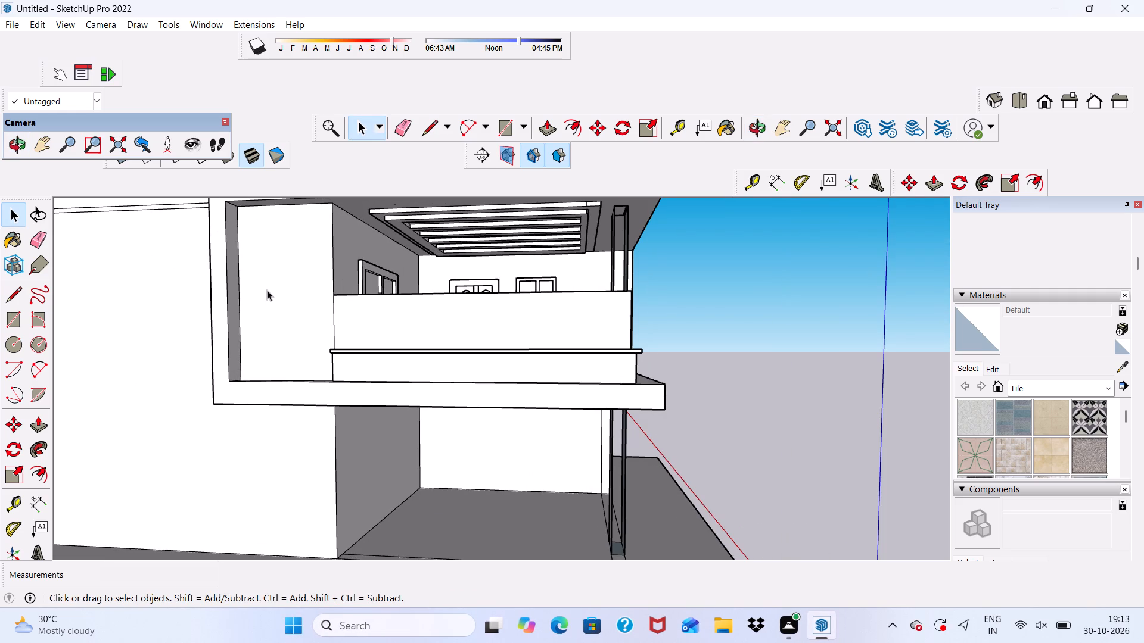
Offset the outline of the tall wall panel beside the balcony railing inward by about 8".
left_click(281, 276)
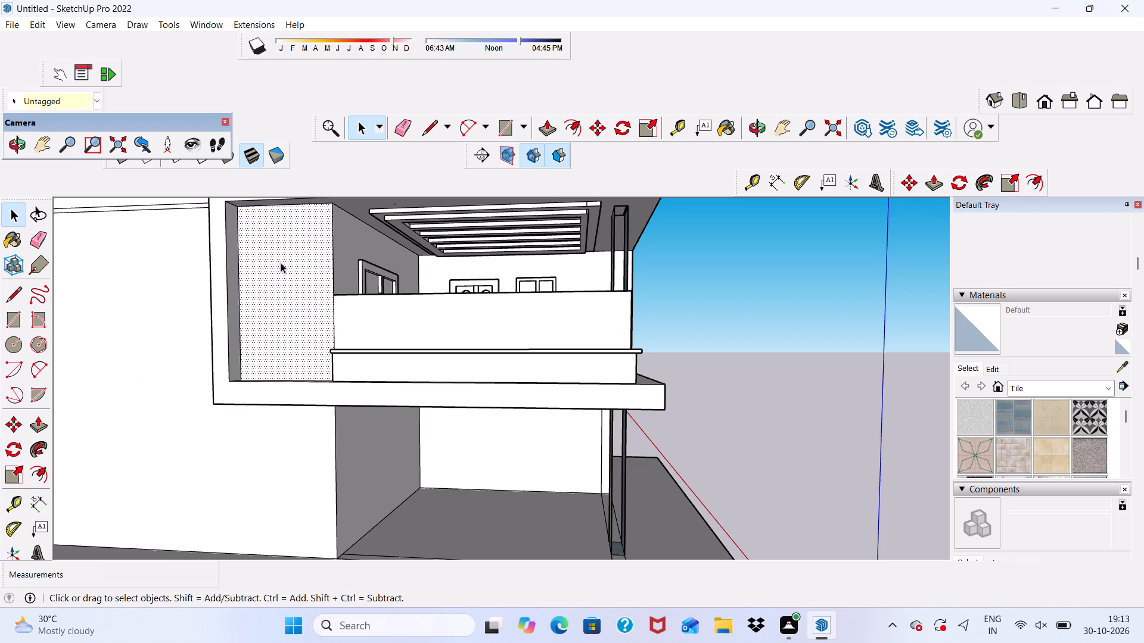
left_click(502, 131)
scroll(272, 232, "up", 3)
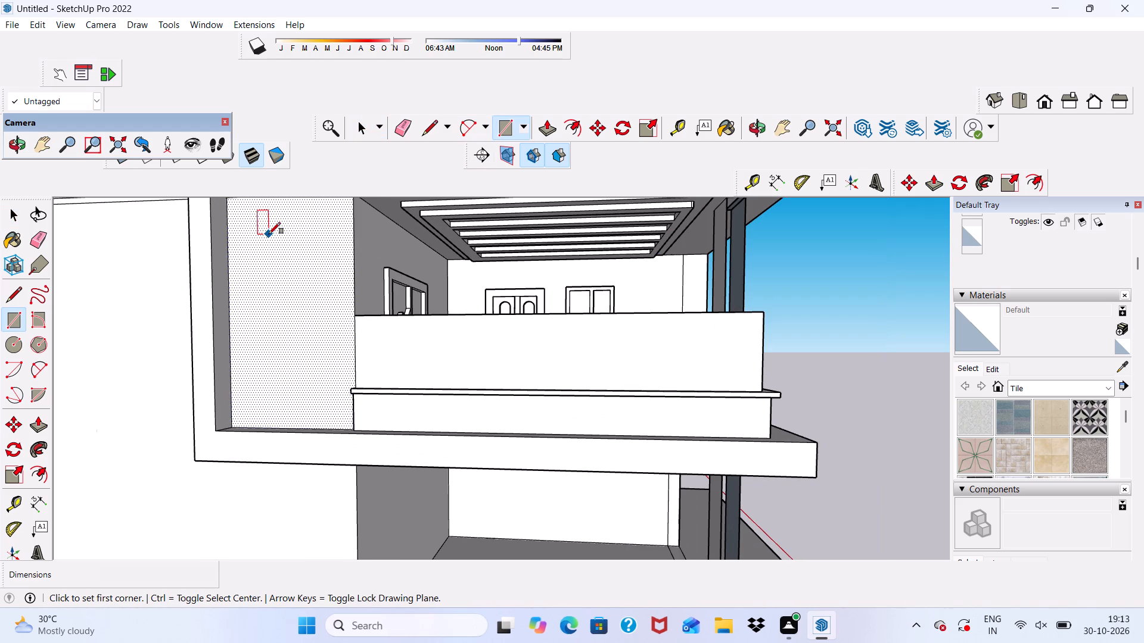
left_click(569, 125)
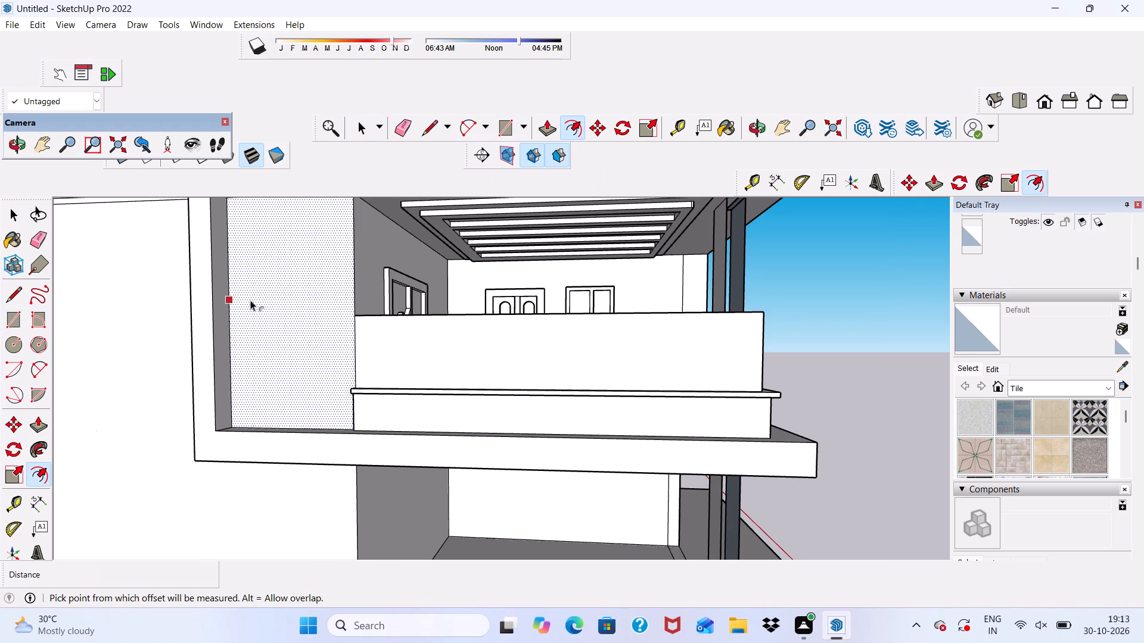
left_click(250, 300)
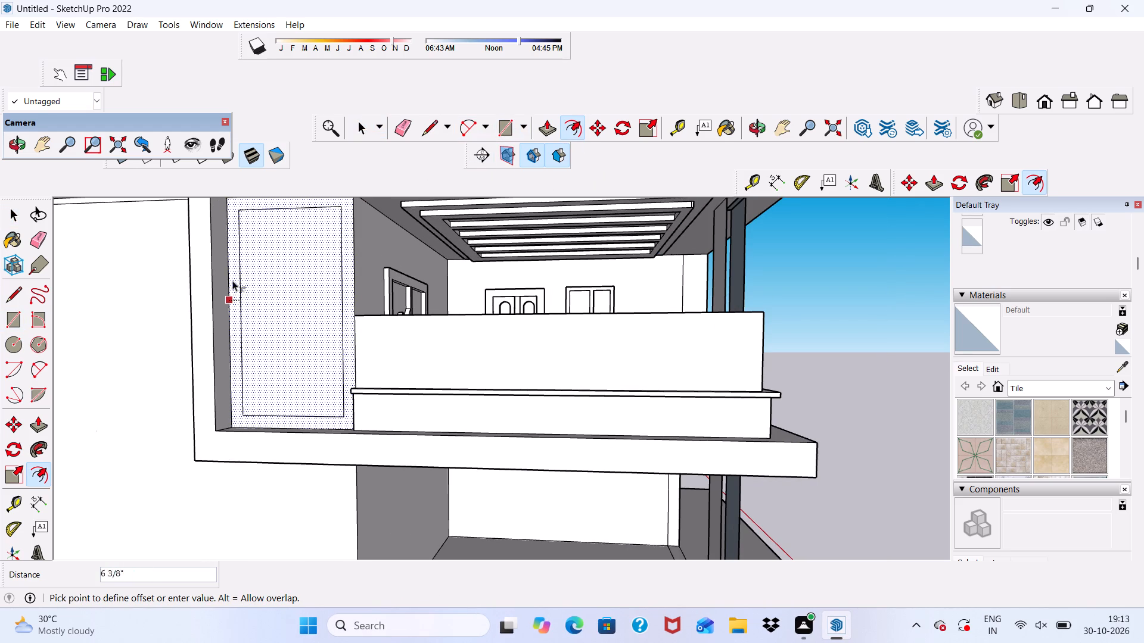
left_click(243, 278)
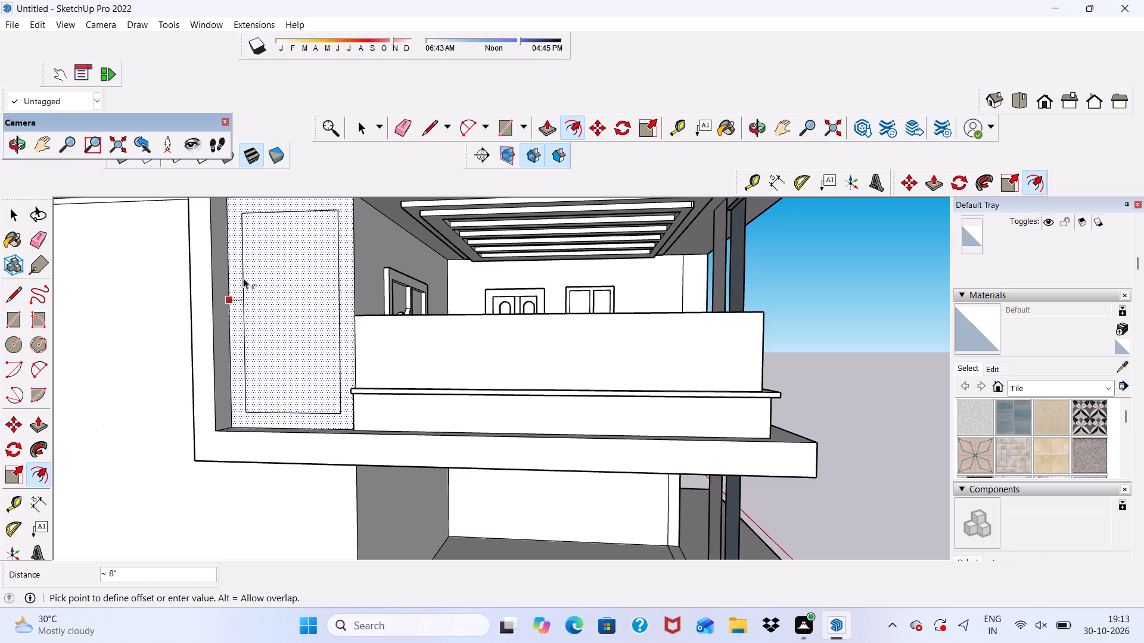
scroll(243, 304, "down", 4)
scroll(301, 302, "down", 2)
key("space")
left_click(632, 299)
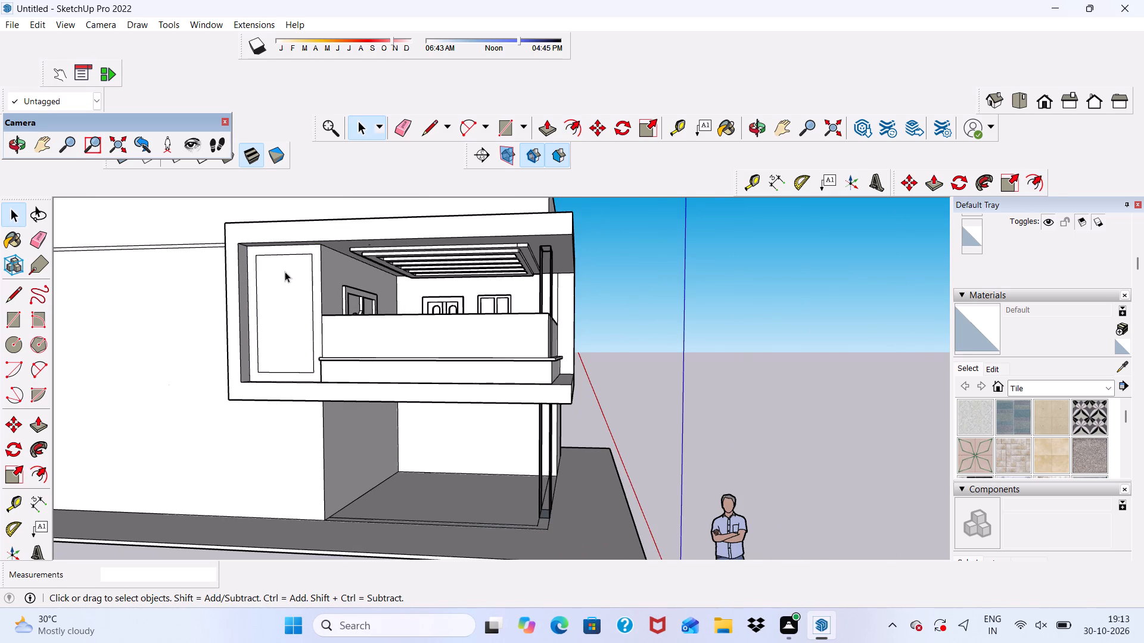
Push/Pull the border face around that panel outward about 7 5/16" so the inner area is recessed.
scroll(286, 267, "up", 6)
left_click(297, 242)
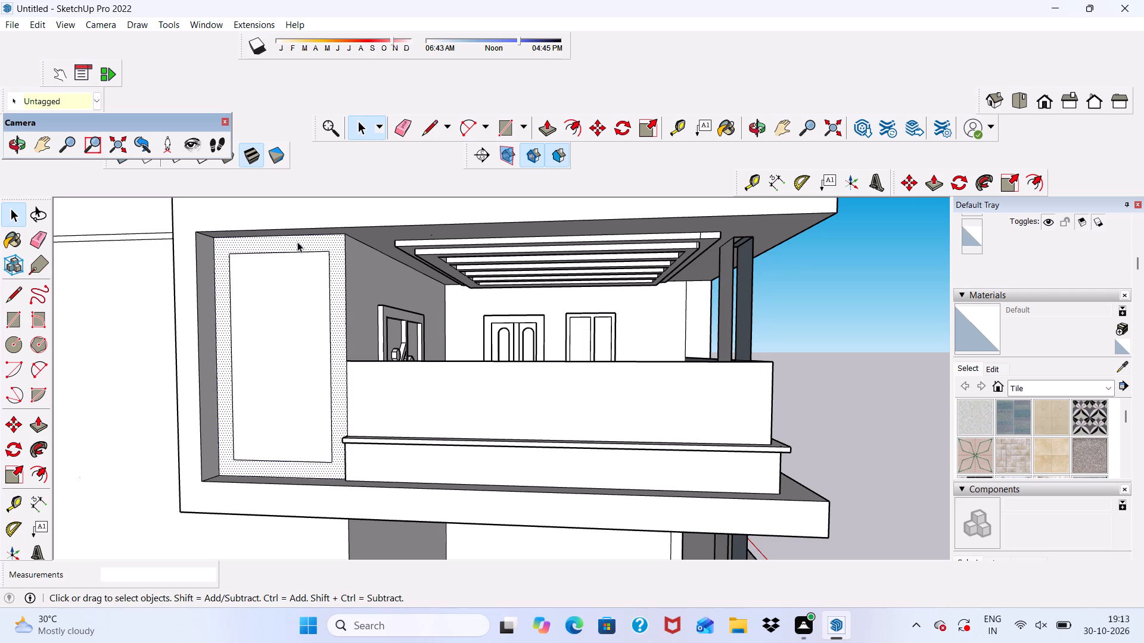
scroll(306, 253, "down", 3)
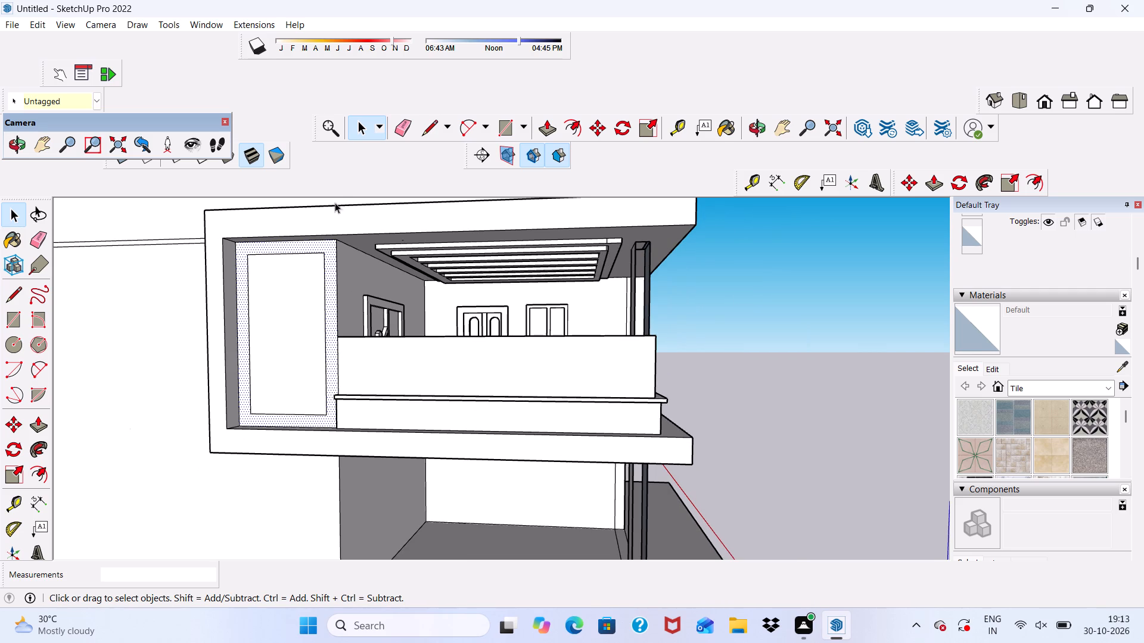
left_click(548, 124)
scroll(331, 267, "up", 4)
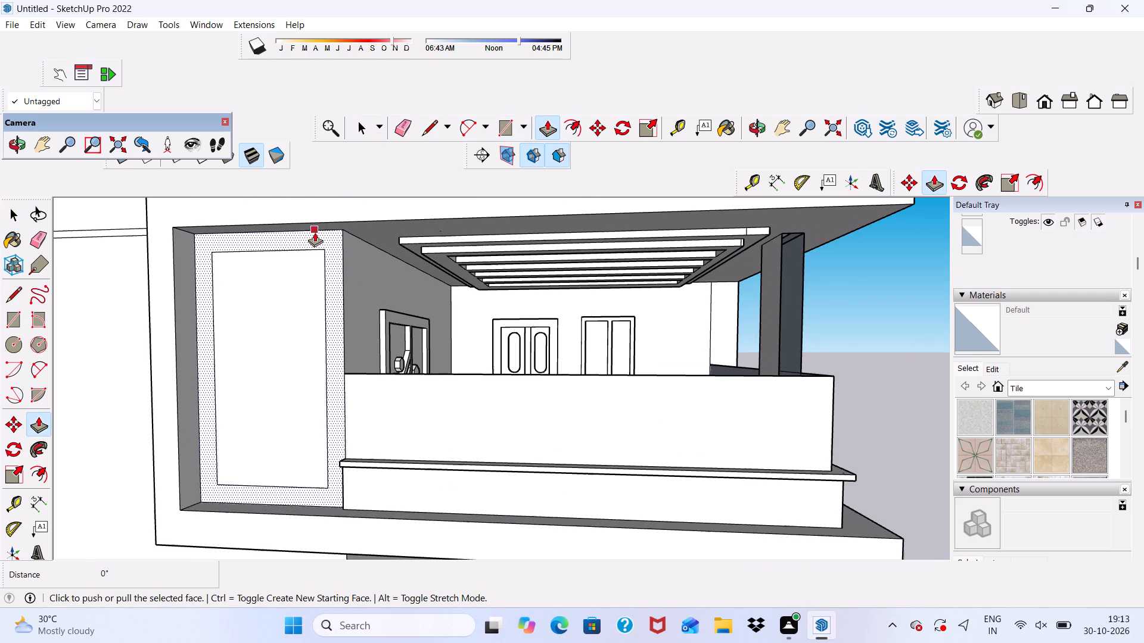
left_click(315, 232)
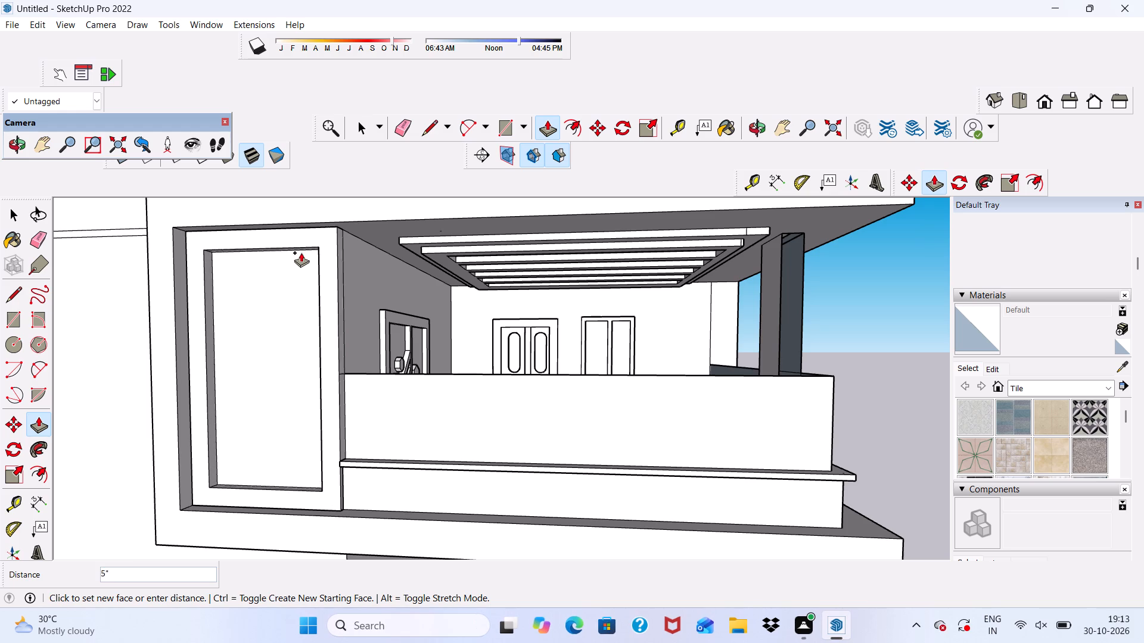
scroll(298, 257, "up", 1)
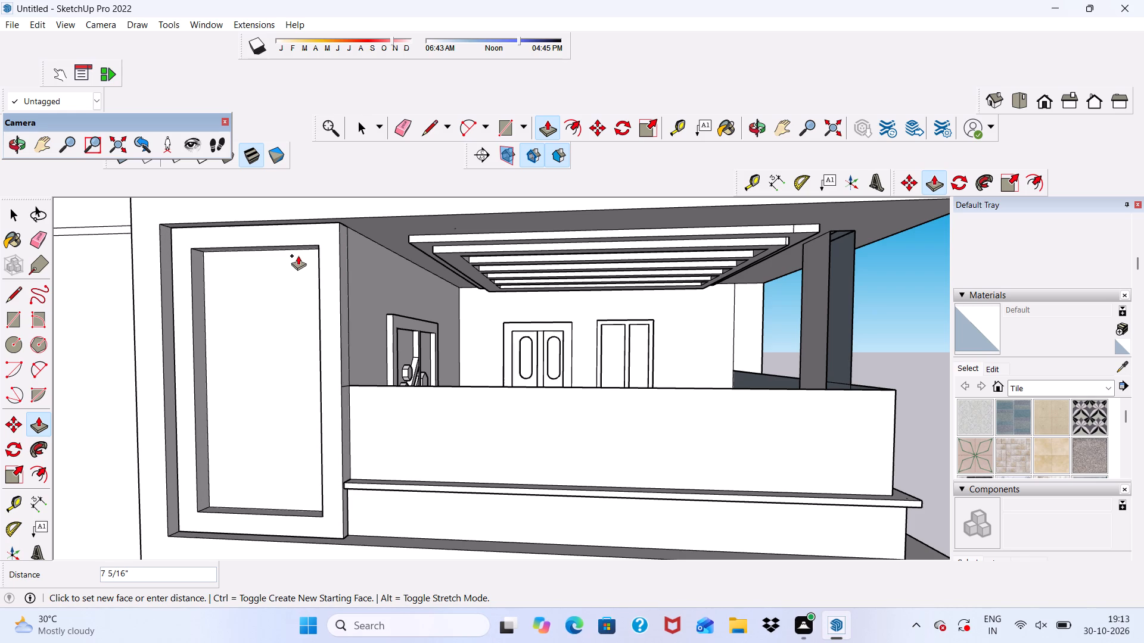
left_click(298, 255)
scroll(301, 255, "down", 3)
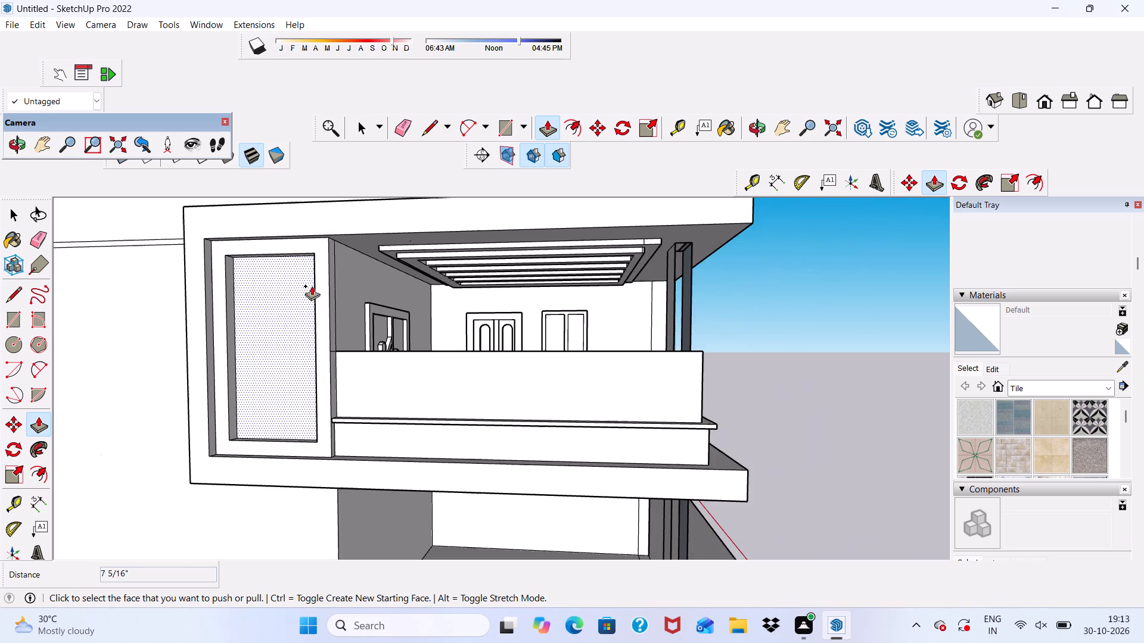
scroll(312, 286, "down", 5)
key("space")
left_click(759, 367)
Draw a full-width slat rectangle about 6 1/4" high by 4' 2 15/16" across the front of the recess near its top.
scroll(141, 324, "up", 3)
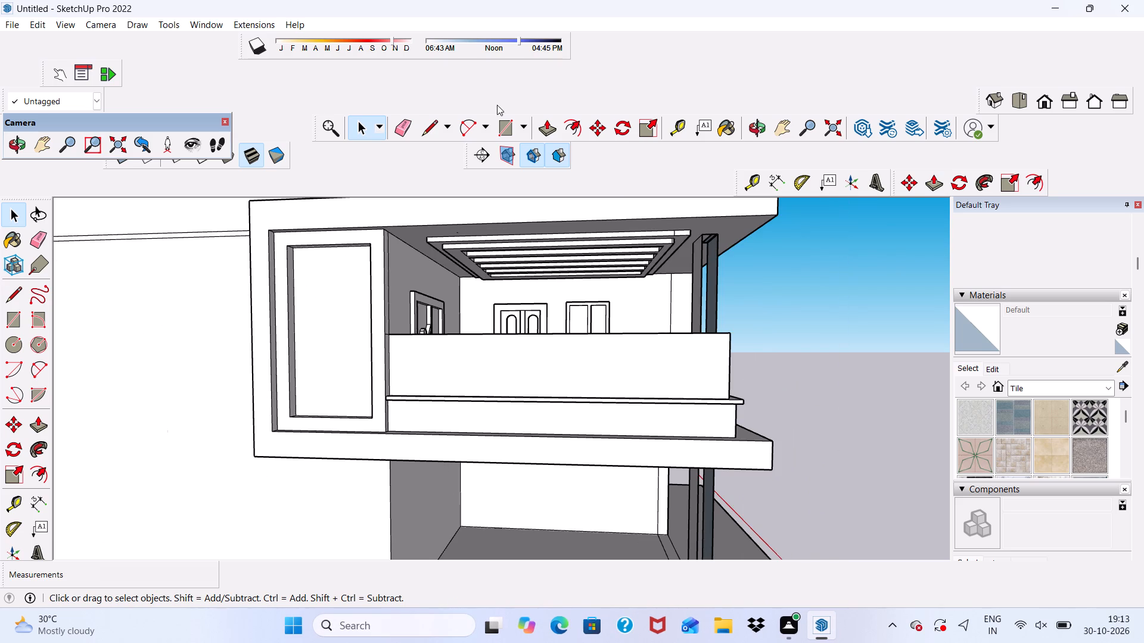
left_click(498, 135)
scroll(259, 255, "up", 3)
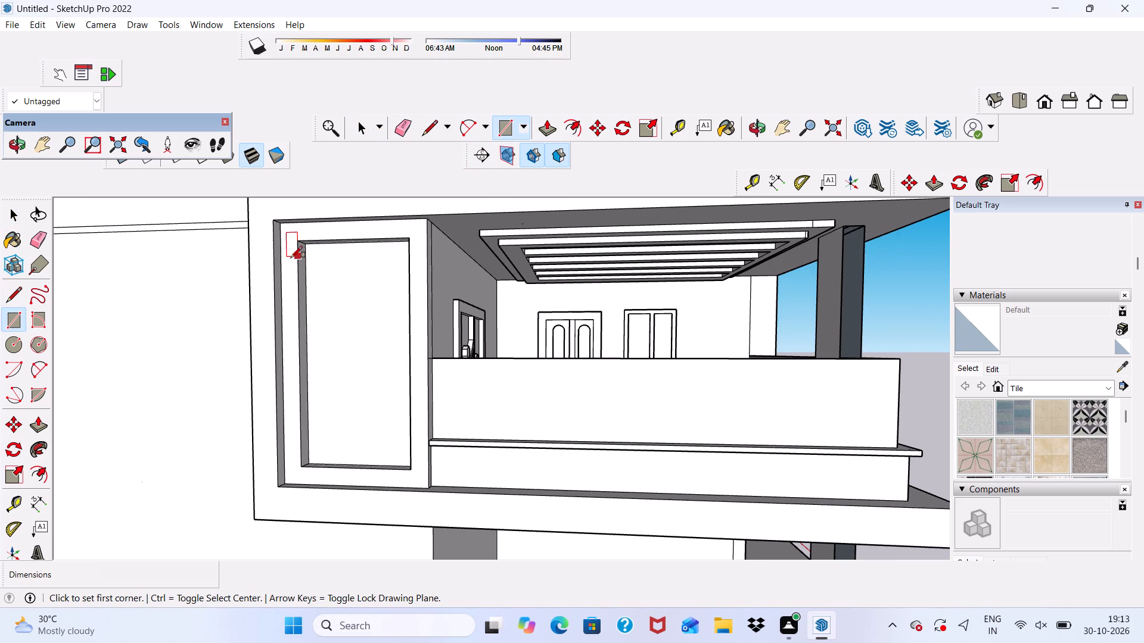
left_click(296, 258)
scroll(401, 295, "up", 2)
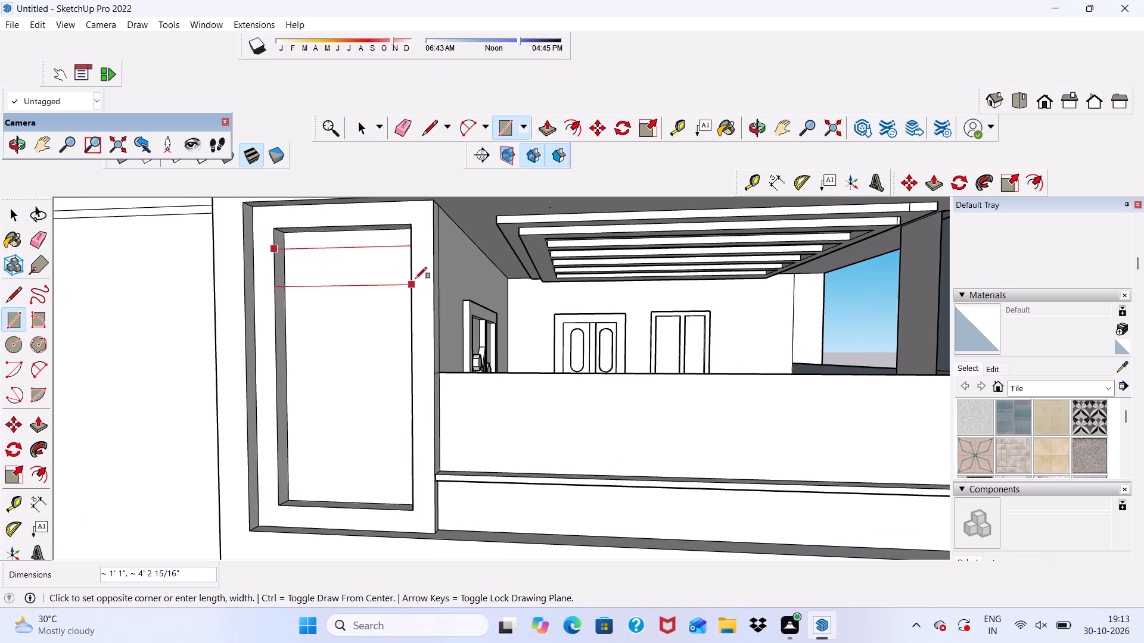
scroll(427, 270, "up", 3)
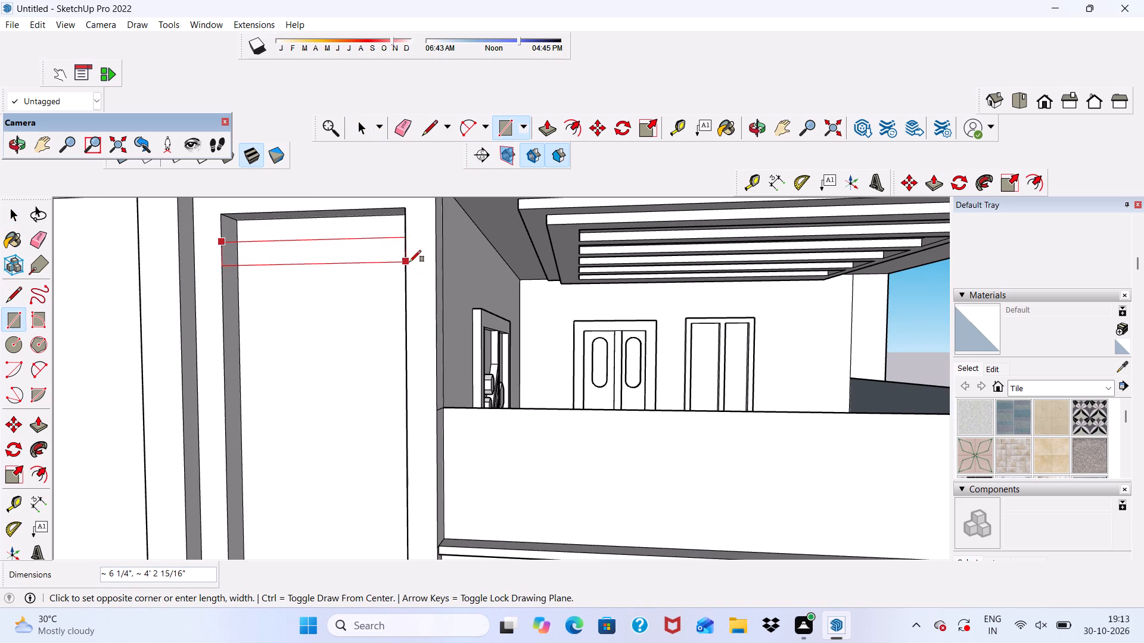
left_click(409, 262)
key("space")
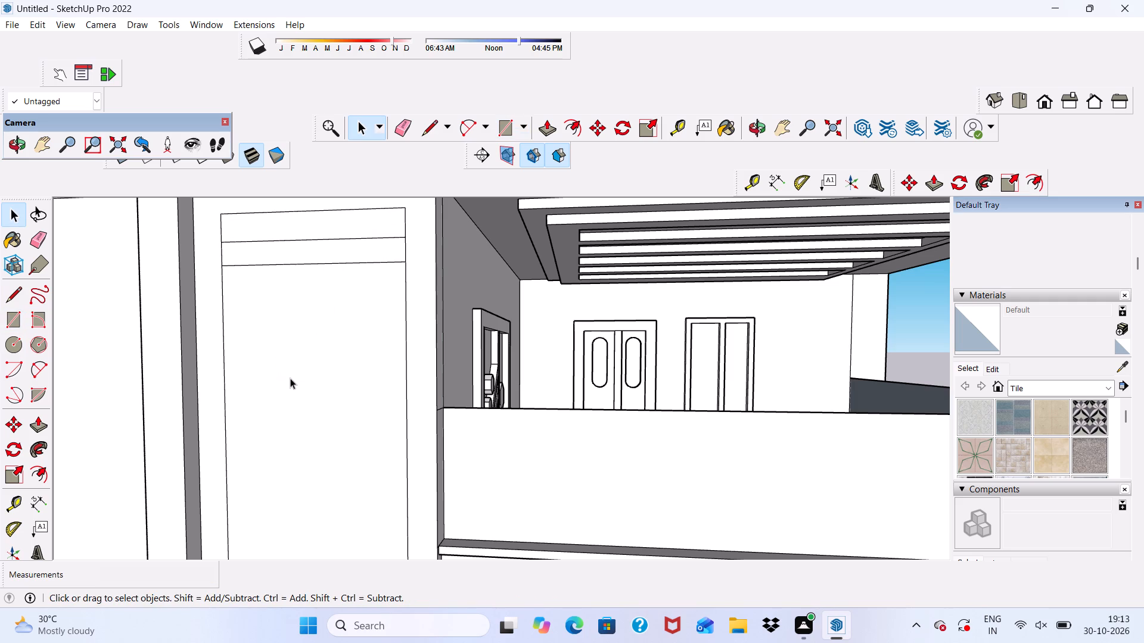
Delete the faces below and above the slat rectangle to reopen the recess.
left_click(291, 373)
key("Delete")
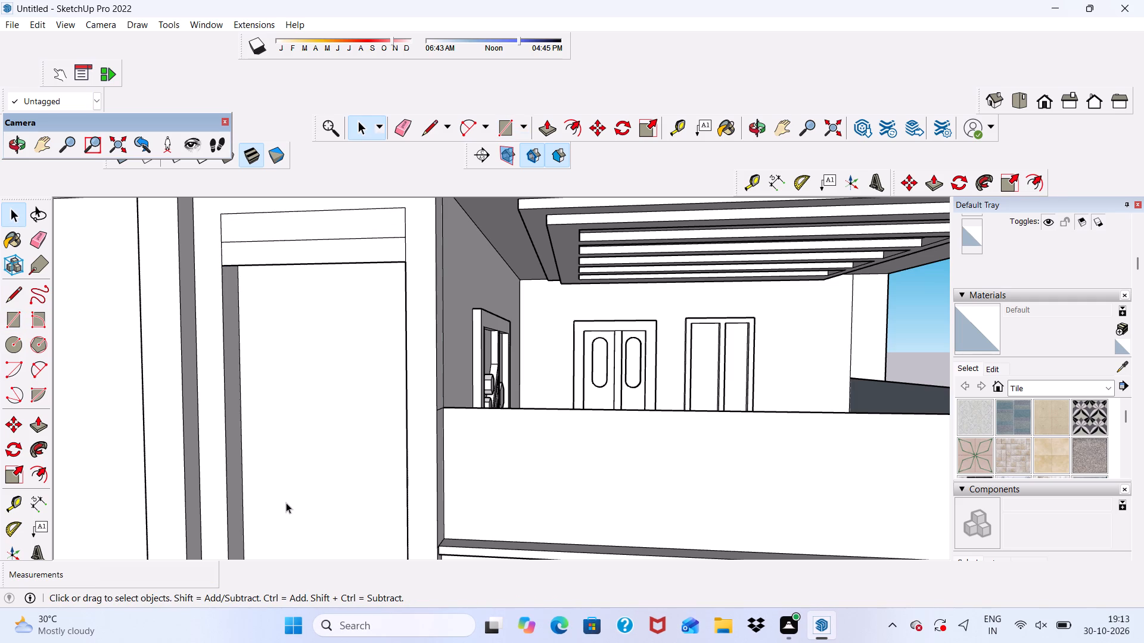
scroll(297, 260, "up", 2)
left_click(299, 224)
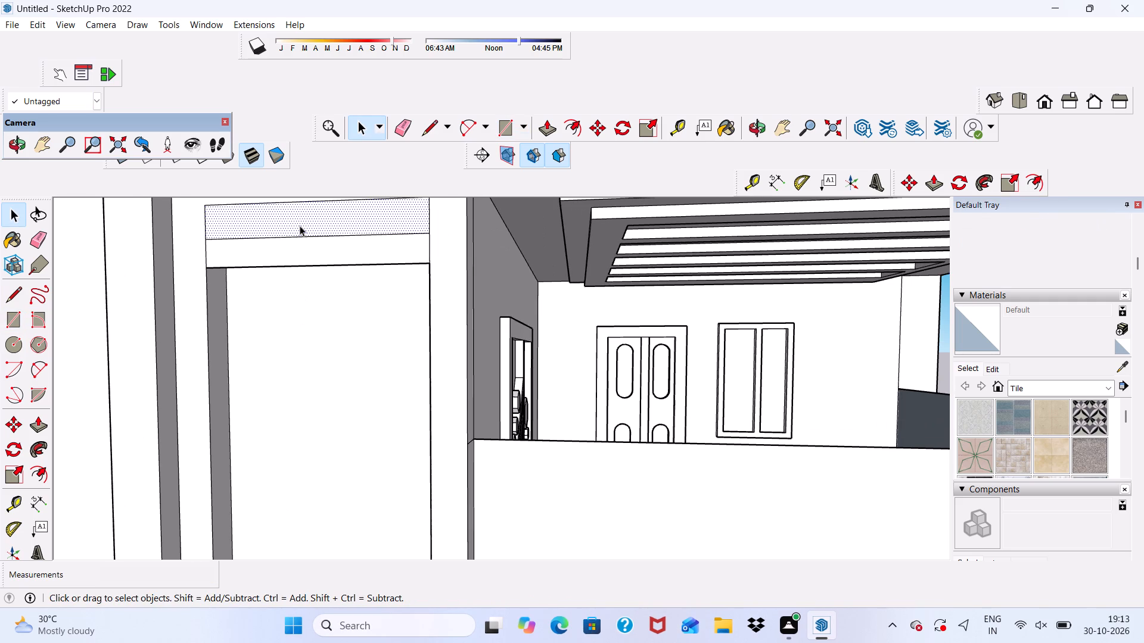
key("Delete")
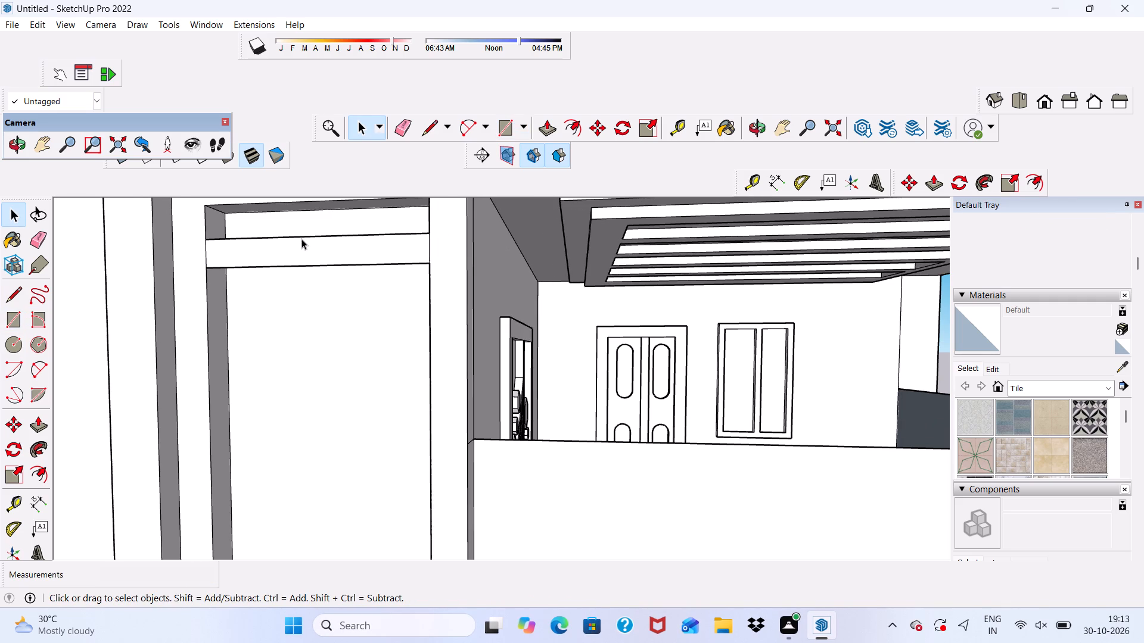
Copy the slat 8 1/2" downward and array it as 15 copies down the recess.
double_click(288, 255)
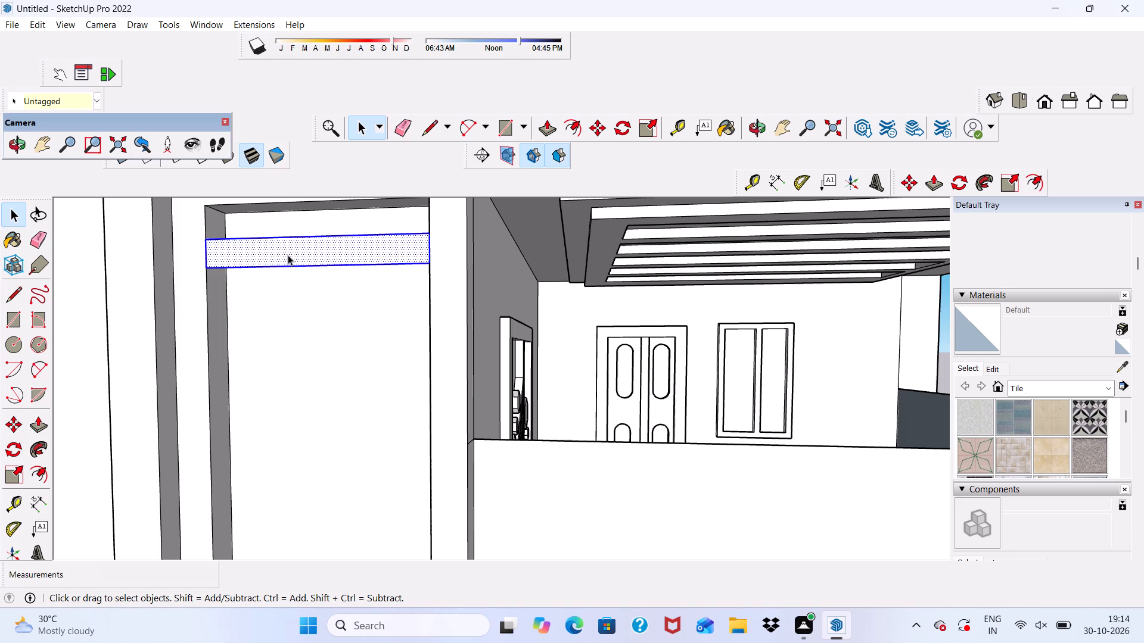
left_click(590, 129)
left_click(344, 267)
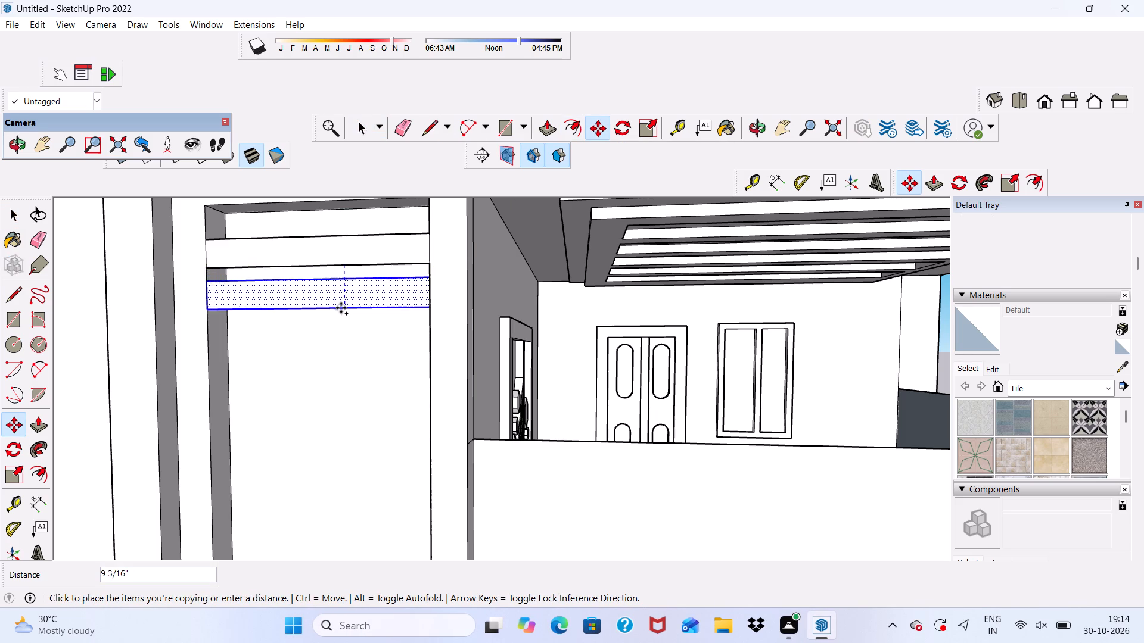
left_click(341, 305)
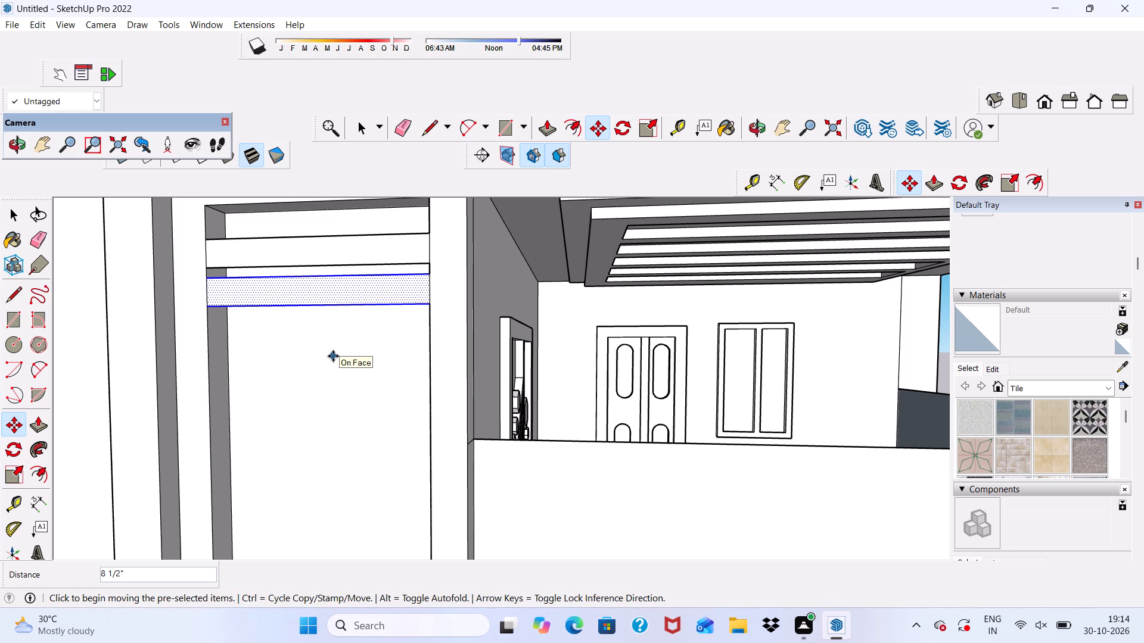
key("shift+asterisk")
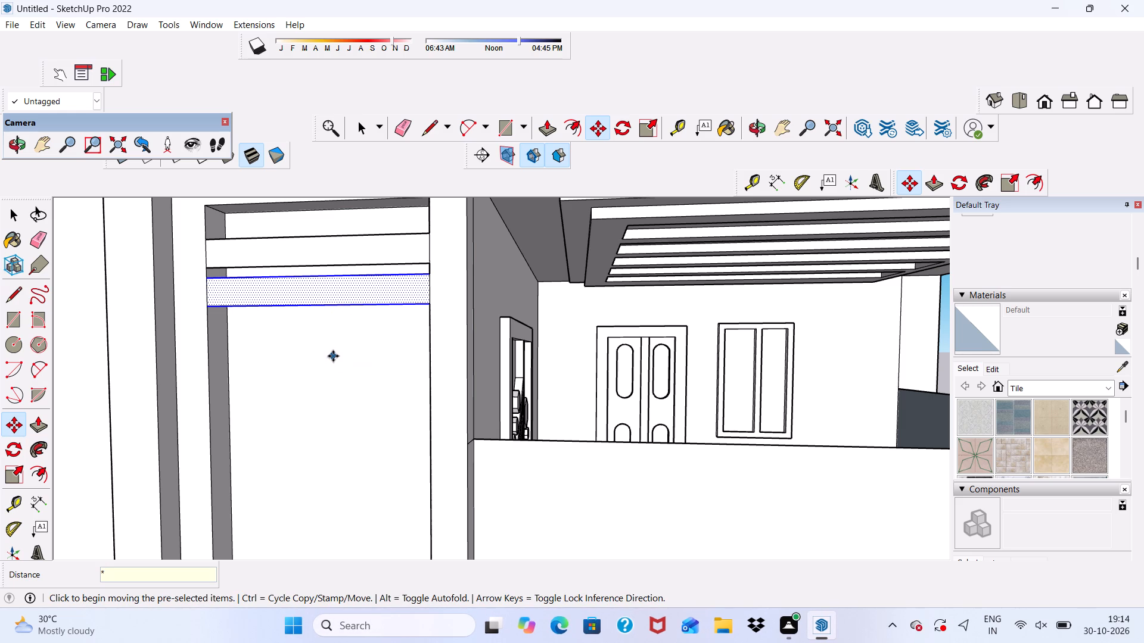
type("15")
key("Return")
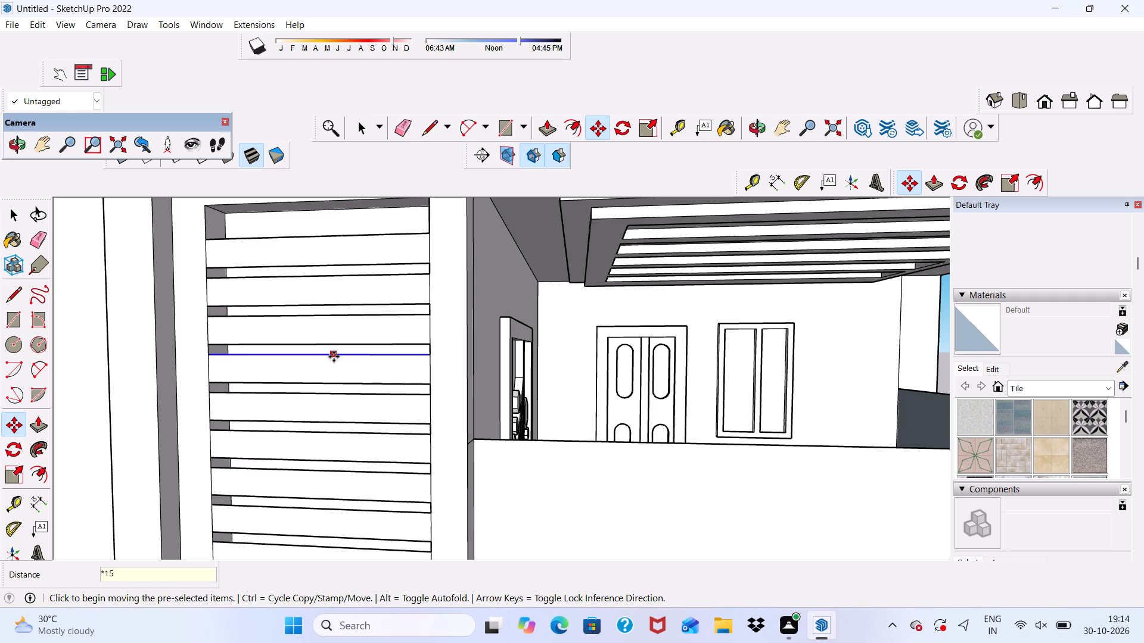
Erase the stray slat edges that cut through the underside of the balcony frame below the recess.
scroll(319, 188, "down", 19)
scroll(334, 399, "up", 4)
middle_click_drag(331, 451, 331, 420)
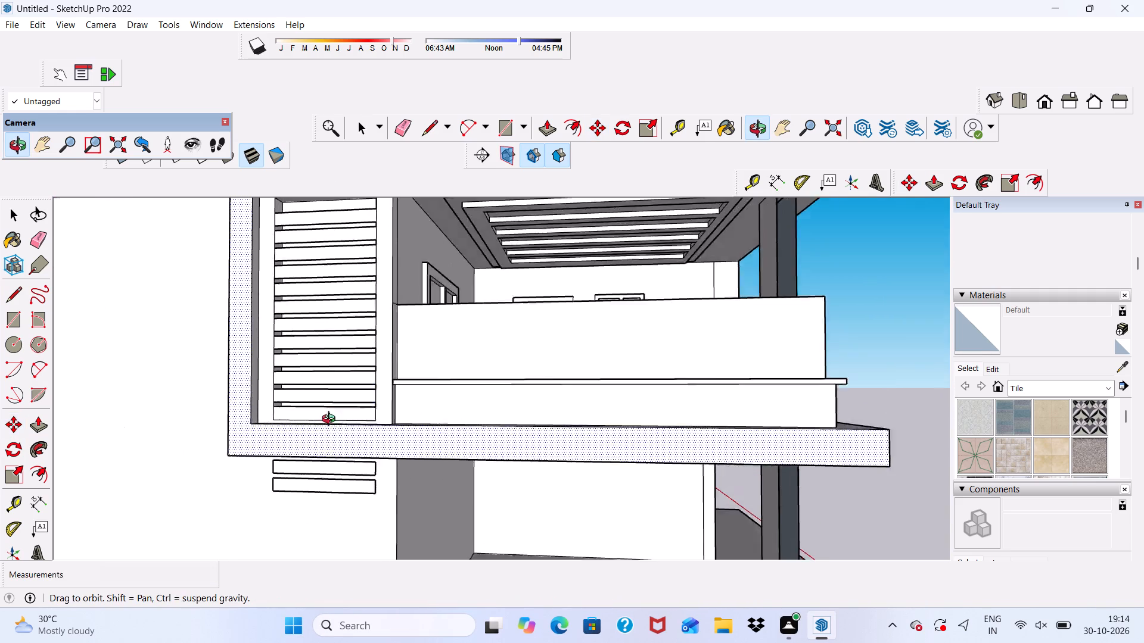
middle_click_drag(331, 420, 337, 382)
left_click(399, 124)
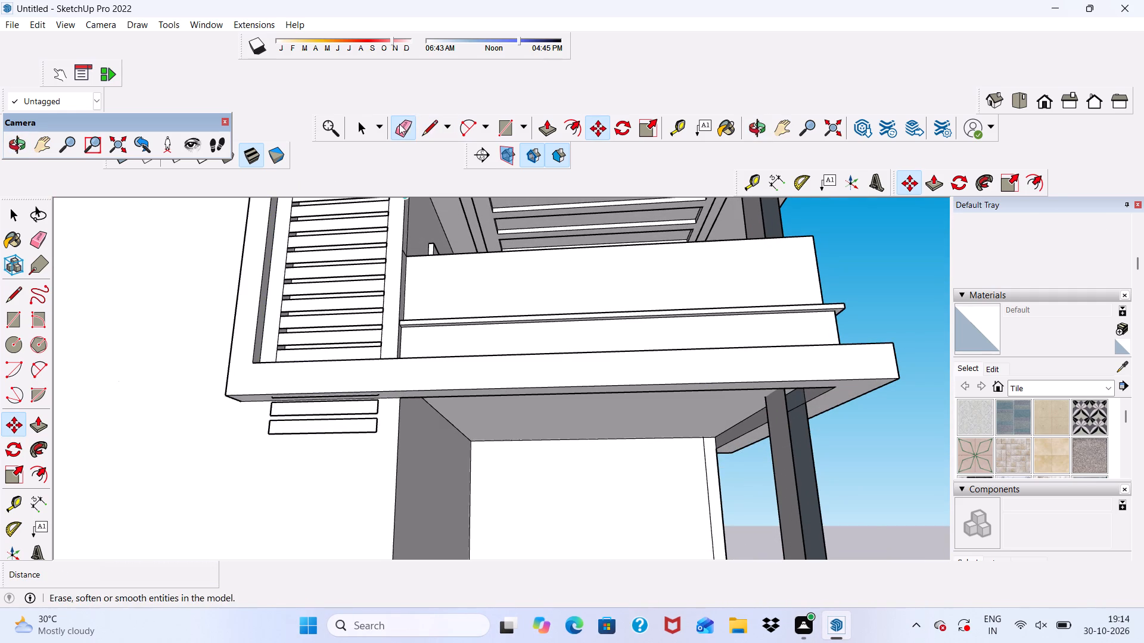
scroll(289, 414, "up", 13)
left_click_drag(294, 380, 295, 387)
scroll(236, 416, "up", 4)
left_click_drag(217, 369, 223, 382)
left_click_drag(218, 369, 214, 377)
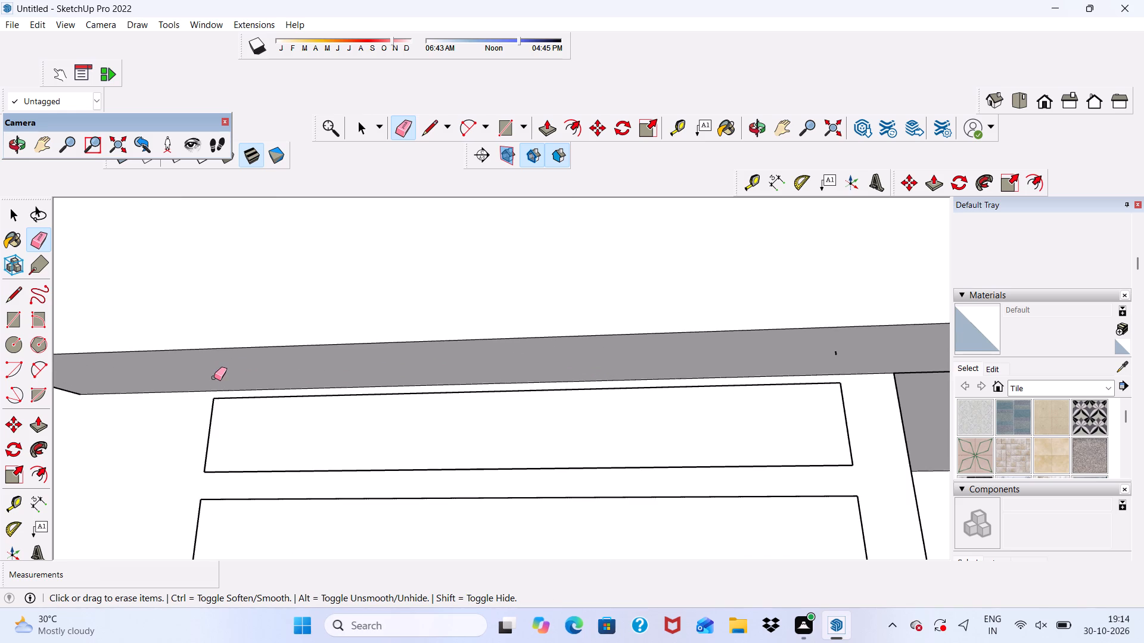
scroll(219, 371, "down", 4)
scroll(551, 430, "up", 3)
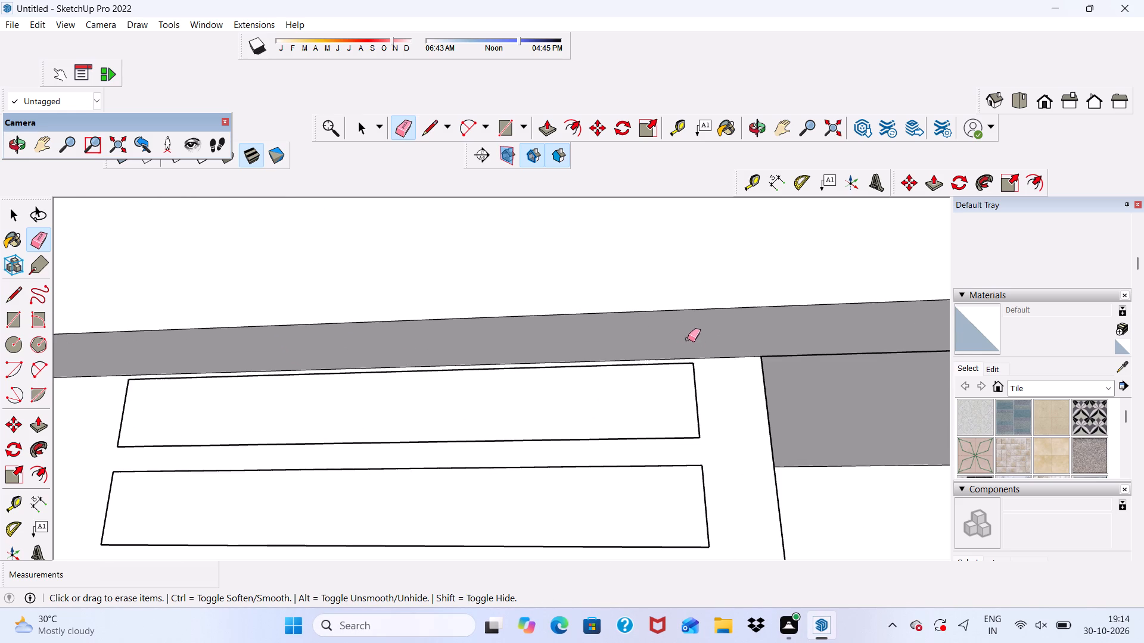
left_click_drag(688, 339, 698, 337)
Erase the outlines of the two surplus slats on the wall below the balcony frame.
scroll(685, 383, "up", 3)
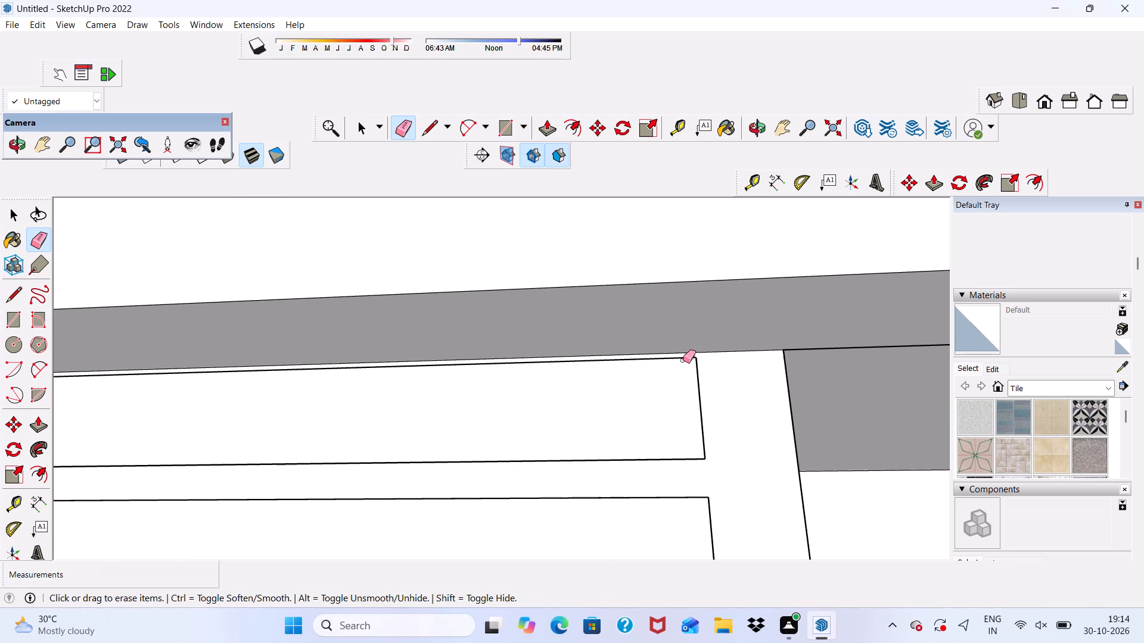
left_click_drag(683, 360, 675, 448)
left_click(670, 460)
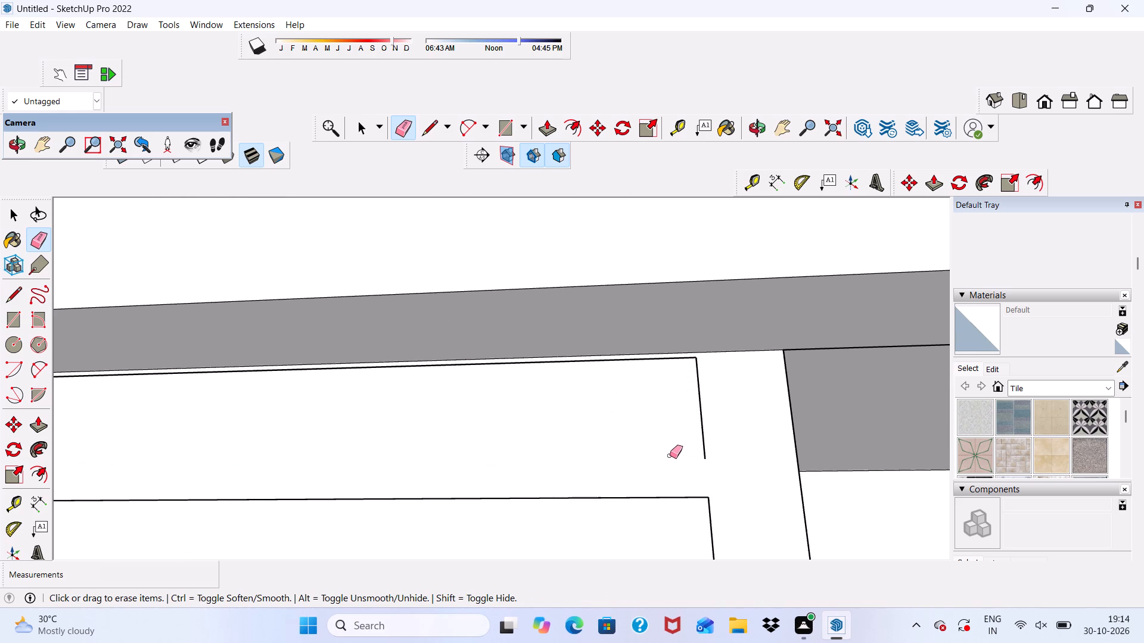
left_click_drag(691, 439, 707, 432)
scroll(641, 327, "down", 6)
left_click_drag(605, 437, 610, 501)
left_click_drag(661, 476, 676, 486)
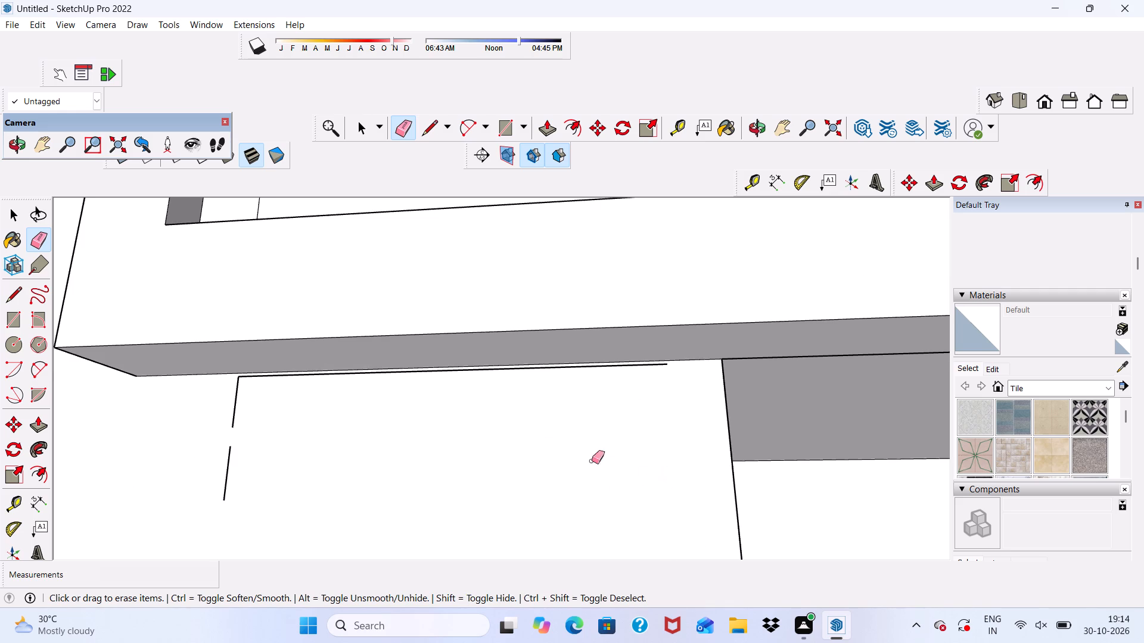
scroll(252, 398, "up", 11)
scroll(206, 372, "down", 1)
left_click_drag(206, 373, 212, 430)
scroll(209, 398, "down", 5)
scroll(218, 484, "up", 2)
scroll(208, 495, "down", 4)
left_click_drag(185, 525, 195, 541)
scroll(222, 400, "up", 4)
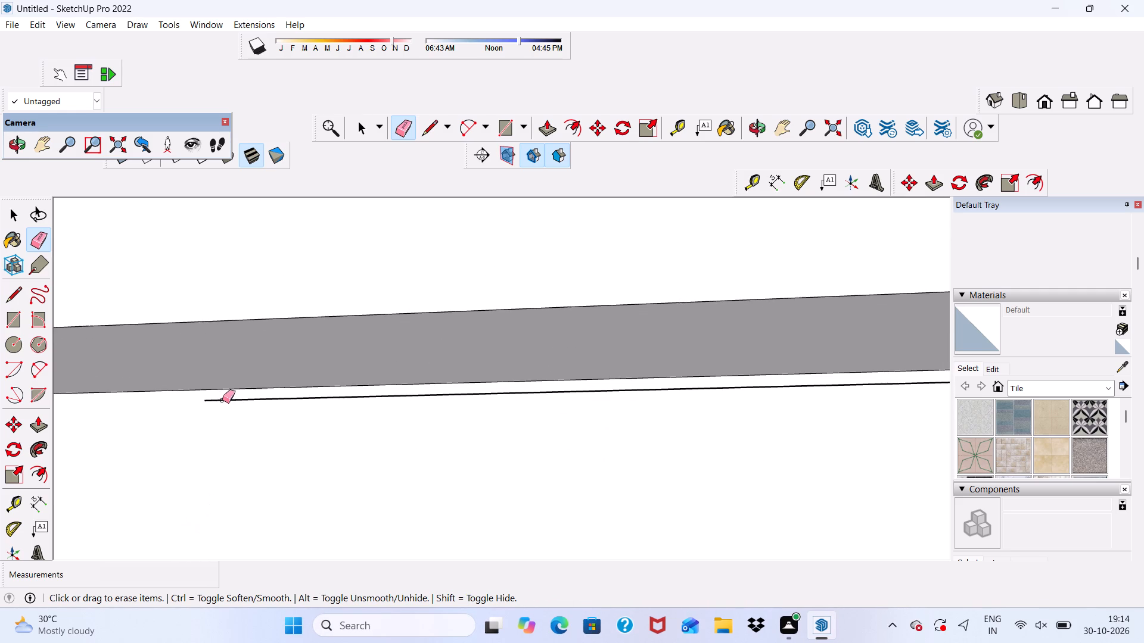
left_click(223, 399)
scroll(198, 433, "down", 17)
middle_click_drag(349, 458, 277, 605)
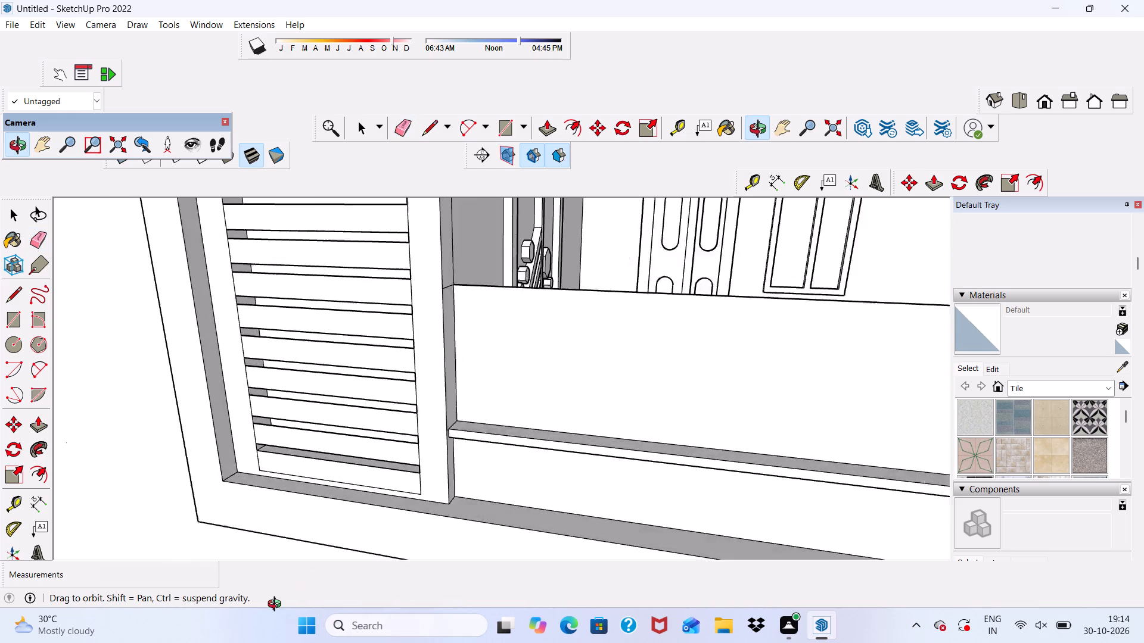
middle_click_drag(277, 605, 278, 570)
key("space")
scroll(279, 490, "up", 13)
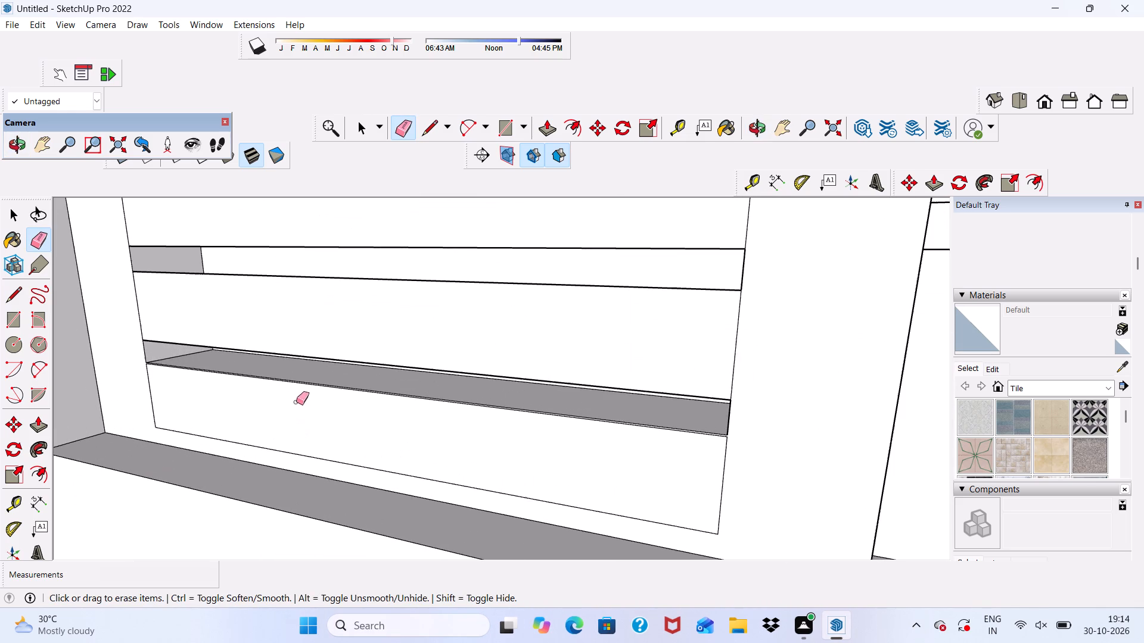
Push/Pull the second slat from the bottom of the recess 2" inward to give it thickness.
key("space")
scroll(291, 392, "up", 4)
middle_click_drag(288, 375, 319, 389)
scroll(307, 401, "up", 4)
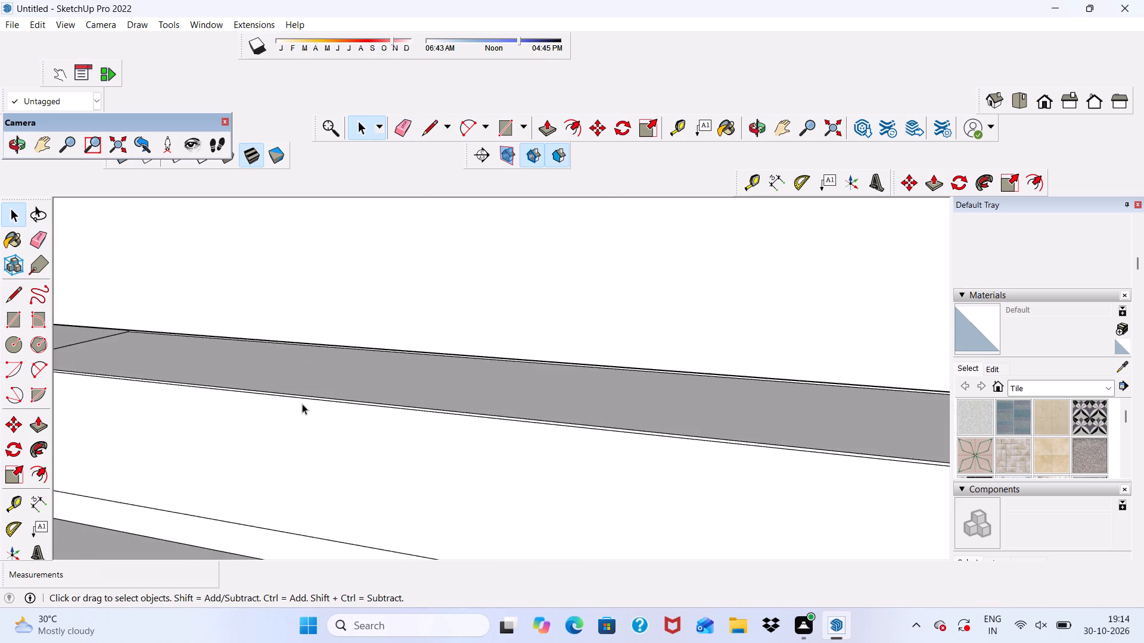
scroll(225, 419, "down", 9)
middle_click_drag(260, 442, 275, 411)
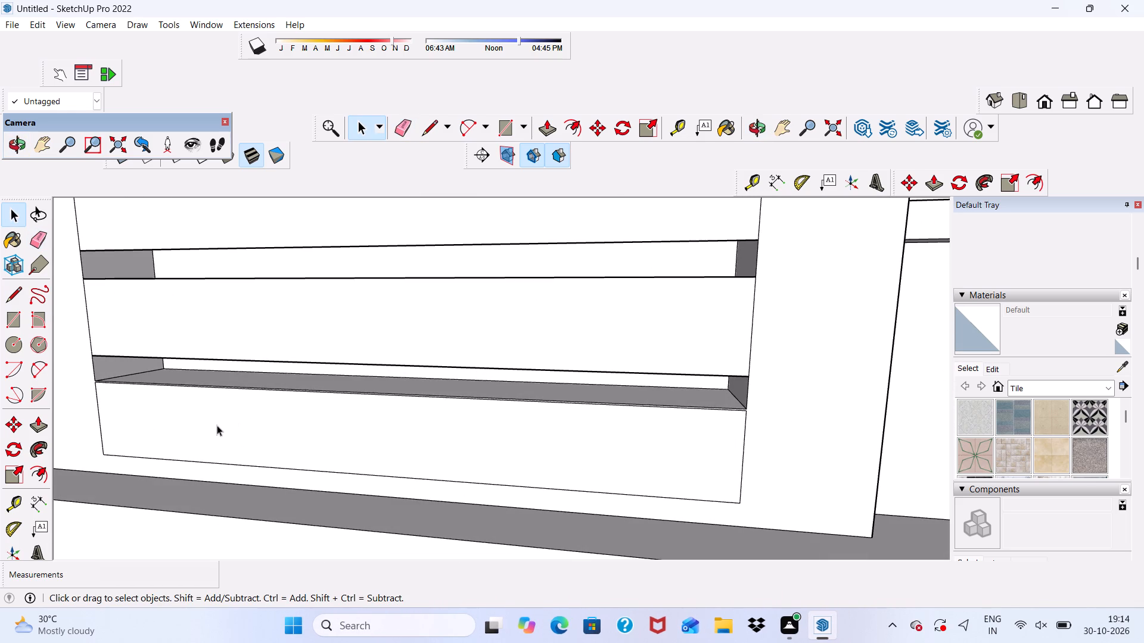
scroll(225, 359, "down", 3)
scroll(223, 380, "up", 7)
scroll(260, 400, "down", 3)
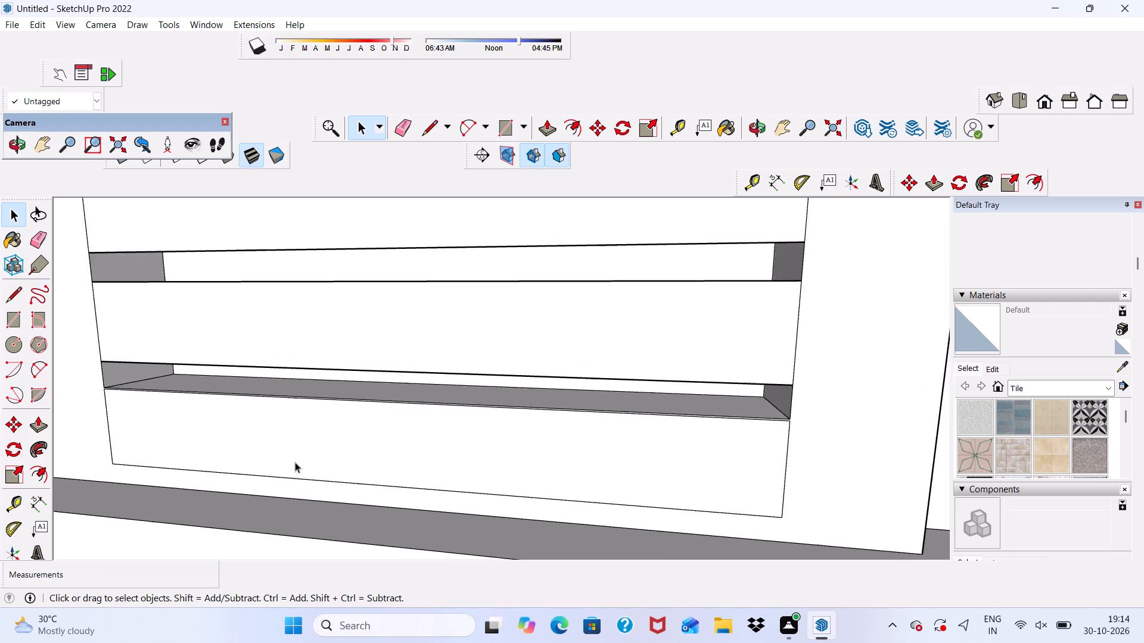
scroll(295, 462, "down", 8)
scroll(271, 391, "down", 5)
middle_click_drag(270, 391, 288, 352)
scroll(301, 349, "down", 1)
scroll(304, 349, "up", 1)
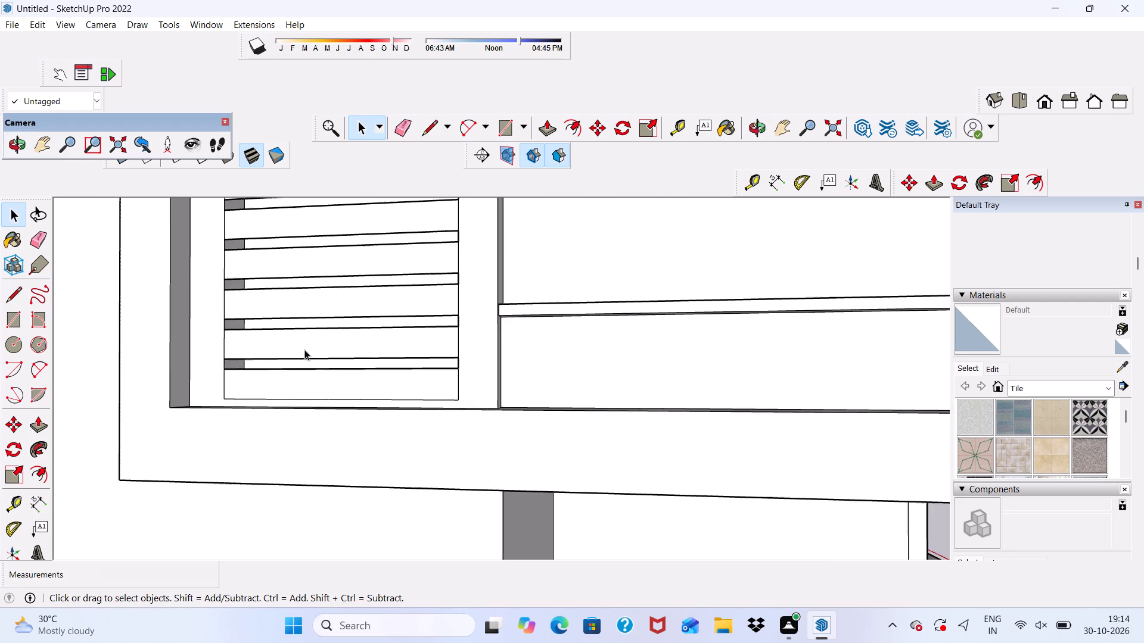
scroll(309, 353, "up", 6)
left_click(297, 354)
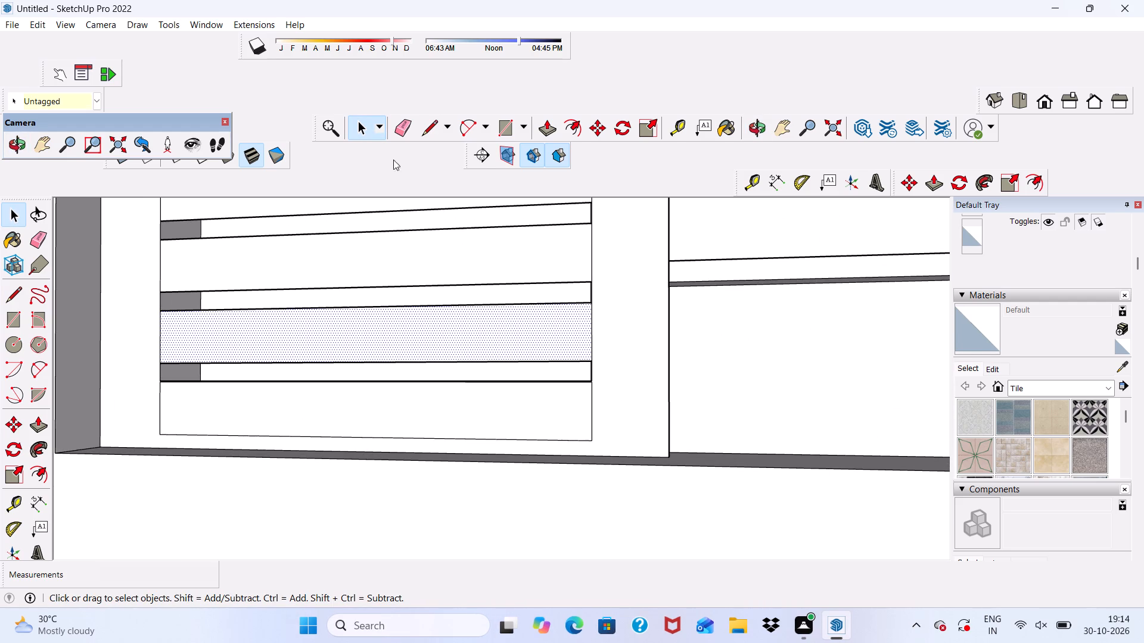
left_click(550, 126)
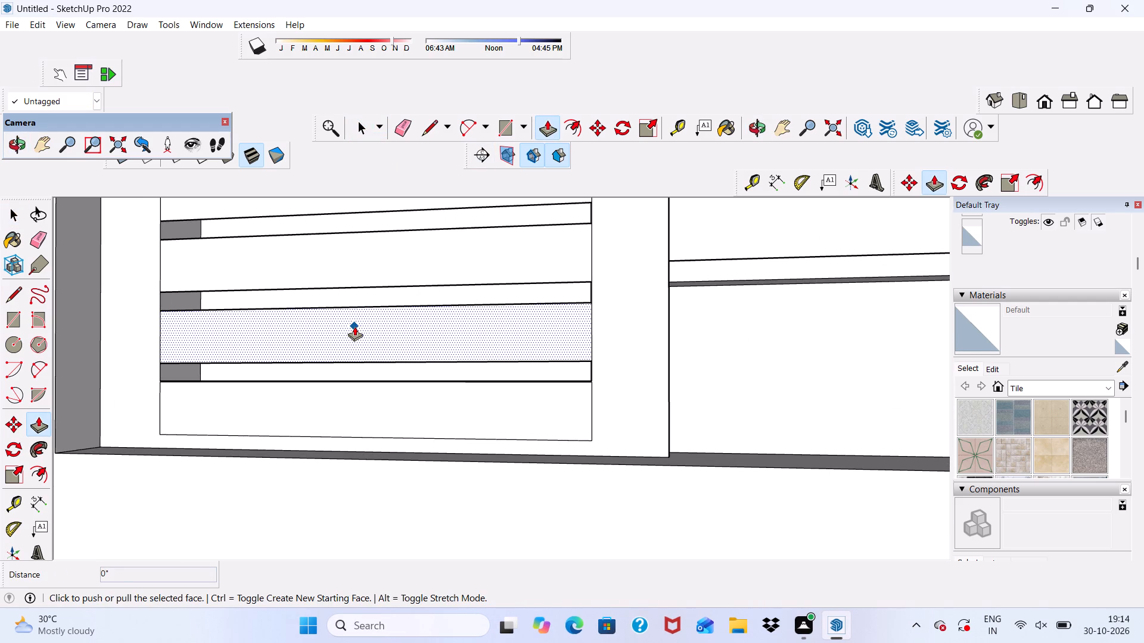
left_click(355, 326)
scroll(378, 311, "down", 2)
middle_click_drag(378, 310, 386, 374)
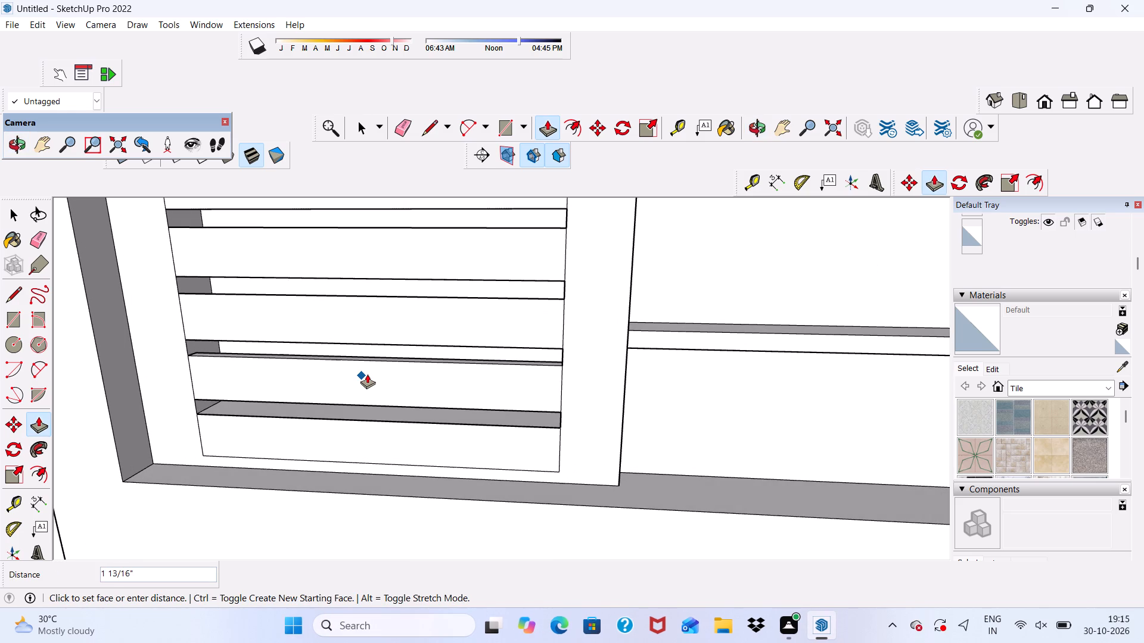
key("2")
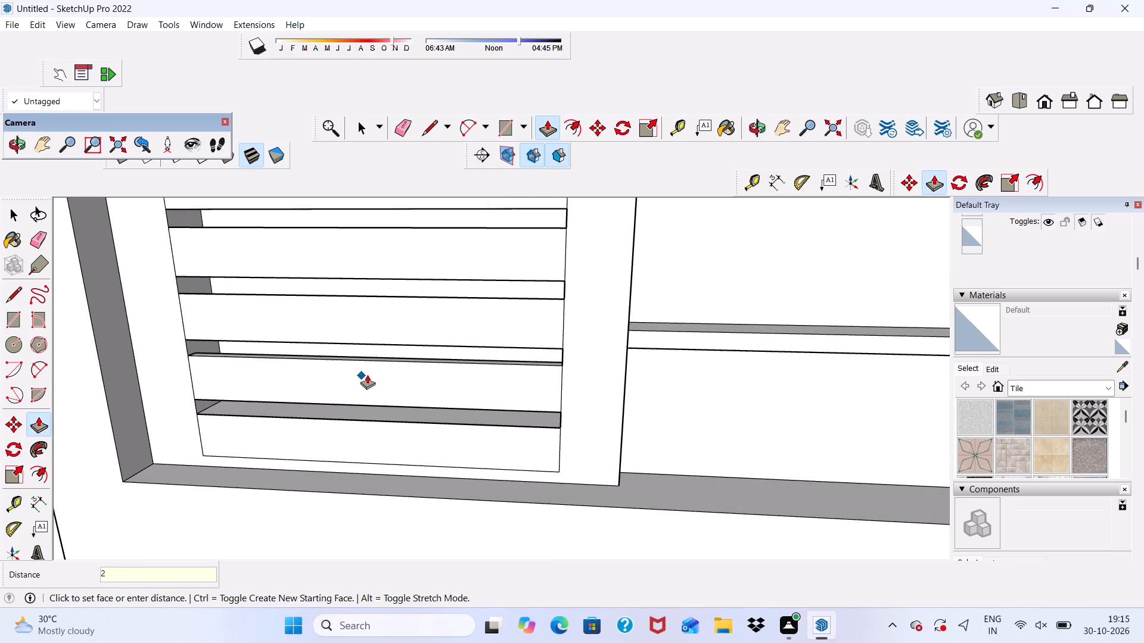
key("shift+quotedbl")
key("Return")
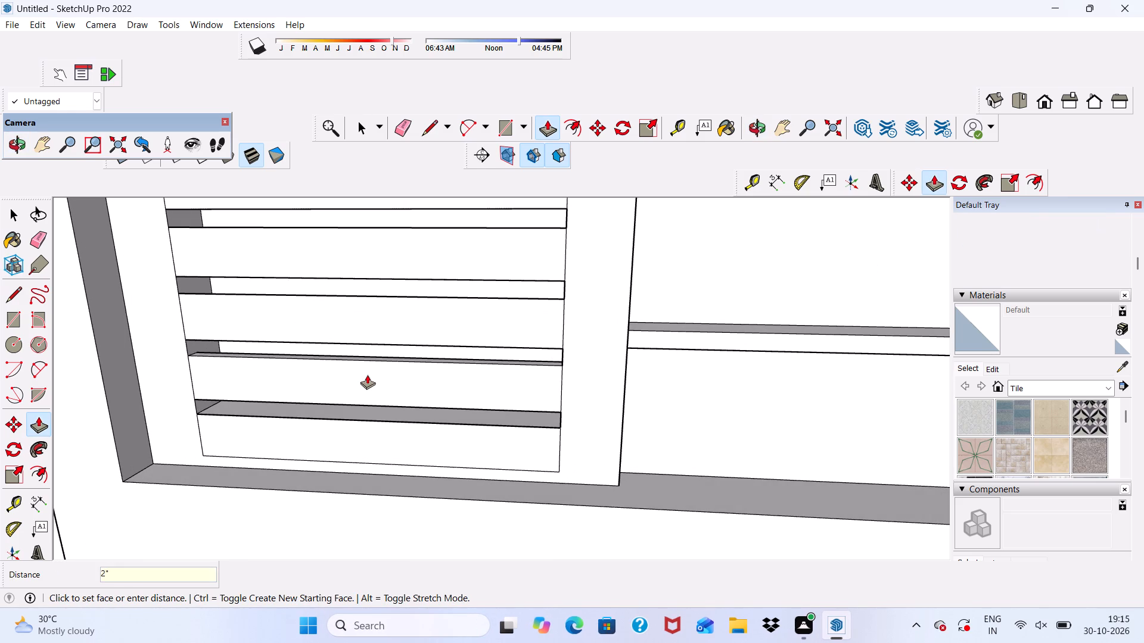
Push/Pull the third and fourth slats from the bottom 2" inward.
scroll(367, 374, "up", 2)
scroll(321, 320, "down", 2)
middle_click_drag(300, 302, 250, 380)
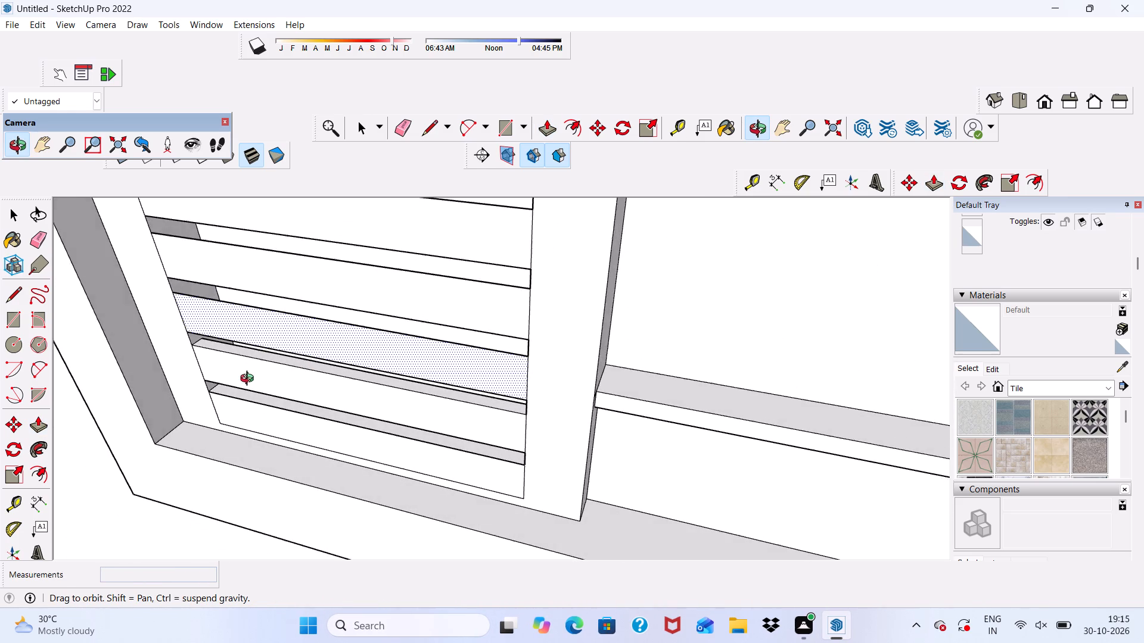
middle_click_drag(250, 380, 246, 370)
scroll(273, 311, "up", 2)
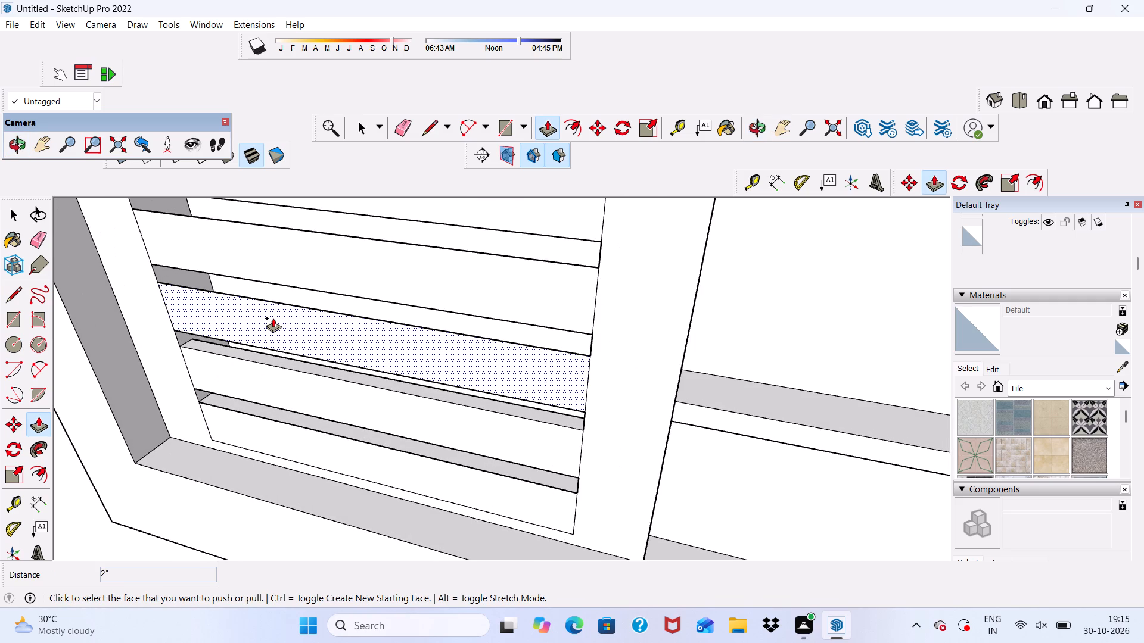
left_click(273, 318)
type("2\"")
key("Return")
scroll(287, 308, "up", 1)
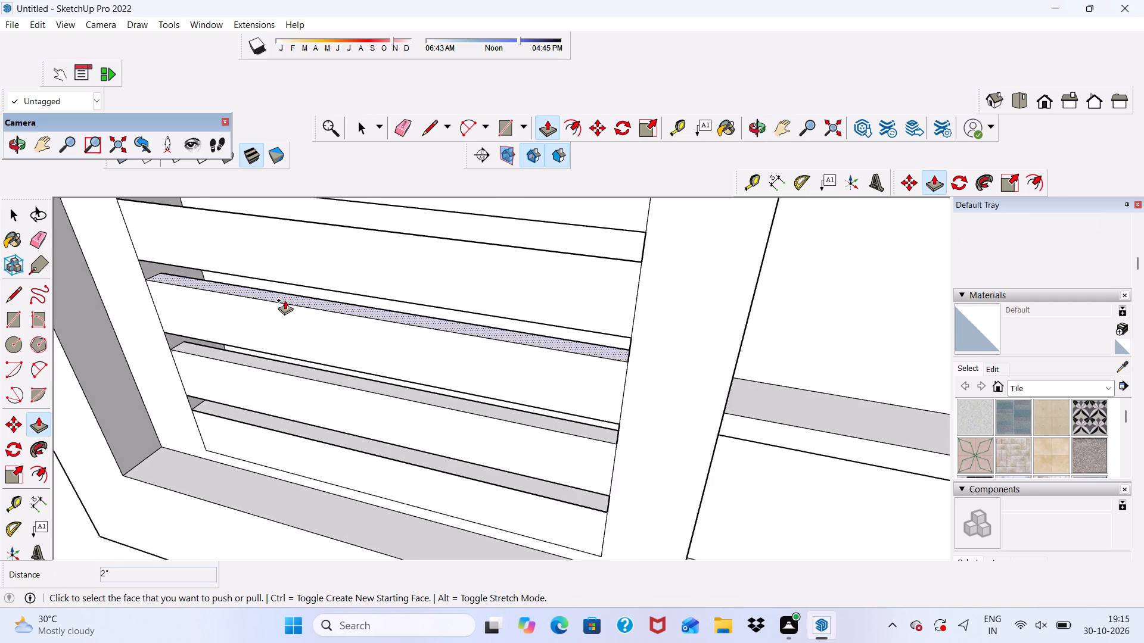
scroll(285, 300, "up", 1)
scroll(267, 332, "down", 5)
scroll(255, 271, "up", 4)
left_click(255, 271)
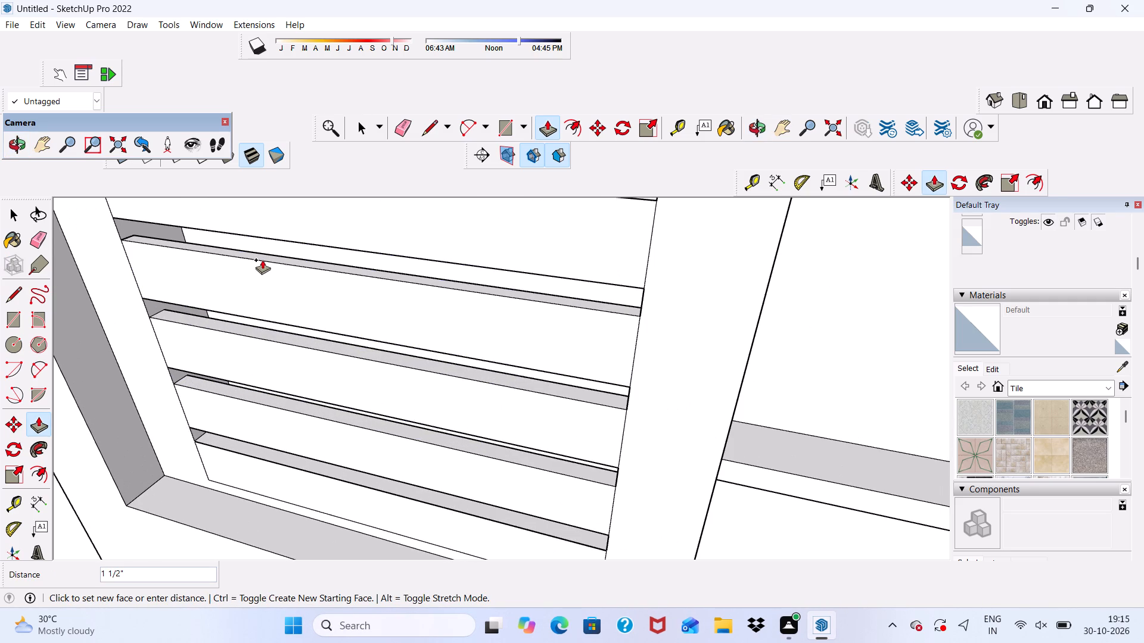
type("2\"")
key("Return")
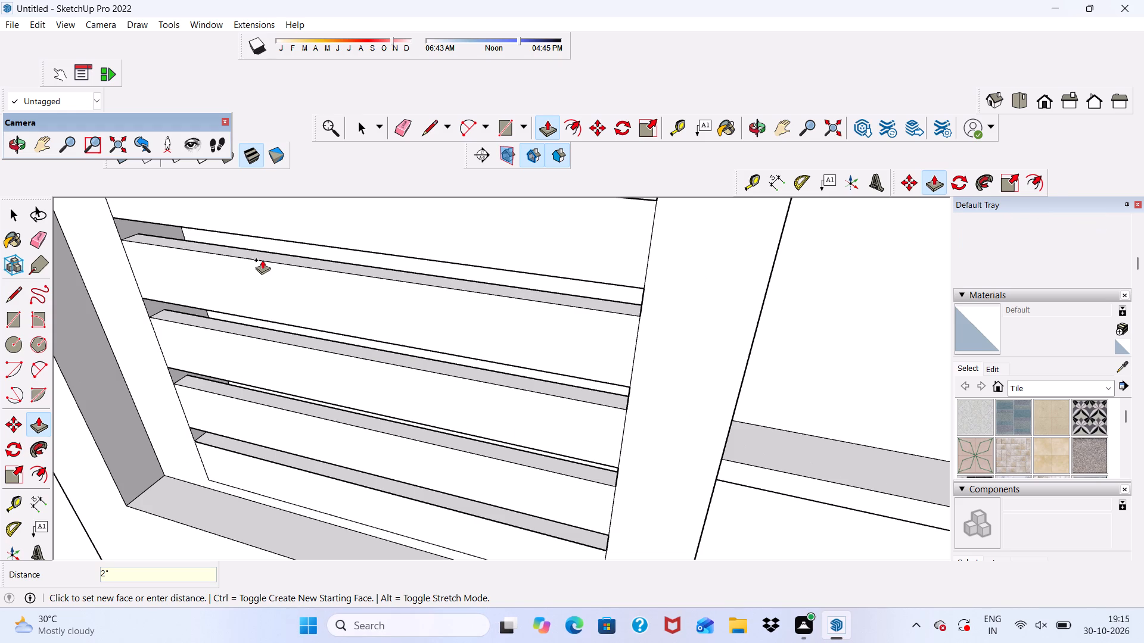
Push/Pull the fifth and sixth slats from the bottom of the recess 2" inward.
scroll(262, 260, "down", 7)
middle_click_drag(286, 360, 326, 161)
scroll(290, 266, "down", 8)
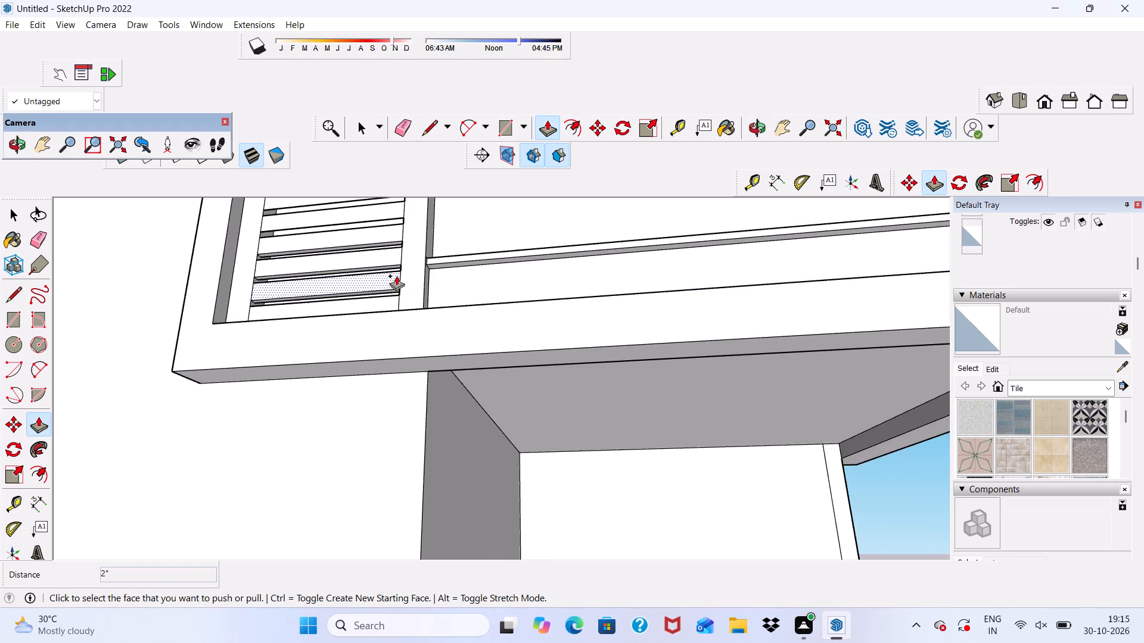
scroll(396, 276, "down", 3)
scroll(344, 237, "up", 5)
middle_click_drag(363, 217, 366, 338)
scroll(341, 426, "up", 5)
scroll(282, 286, "down", 5)
middle_click_drag(265, 438, 248, 483)
scroll(262, 442, "up", 9)
left_click(272, 433)
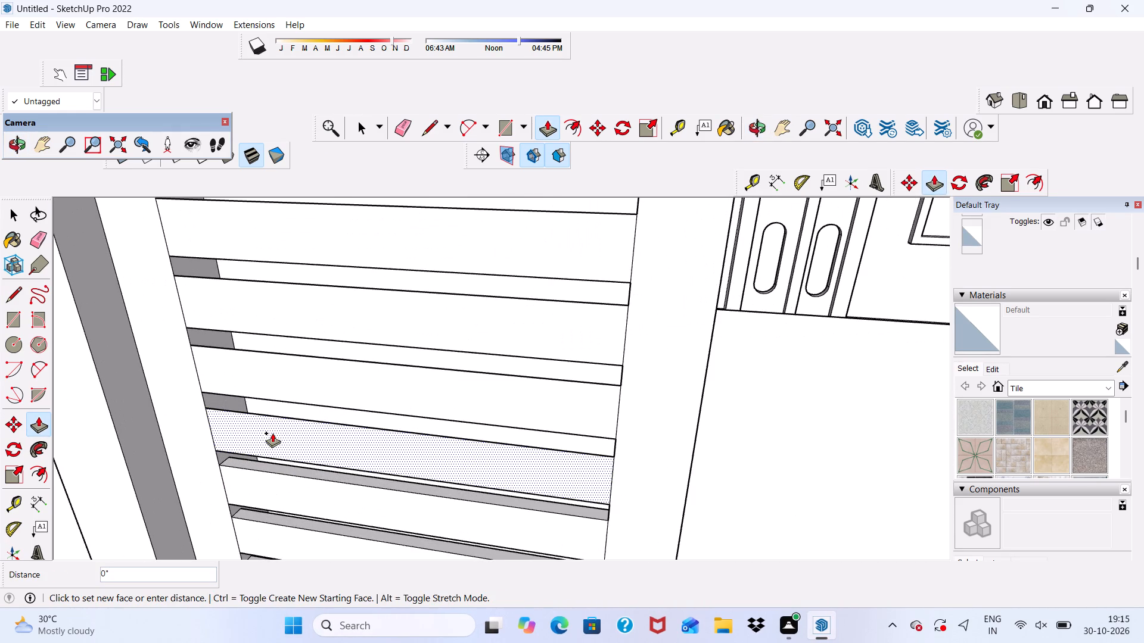
key("2")
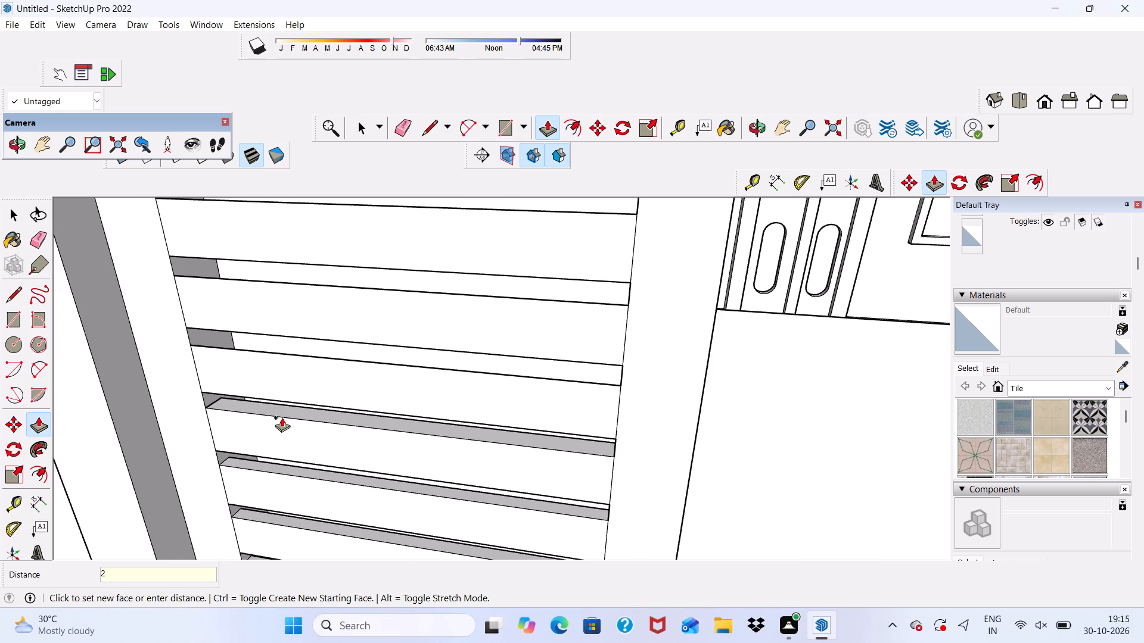
key("shift+quotedbl")
key("Return")
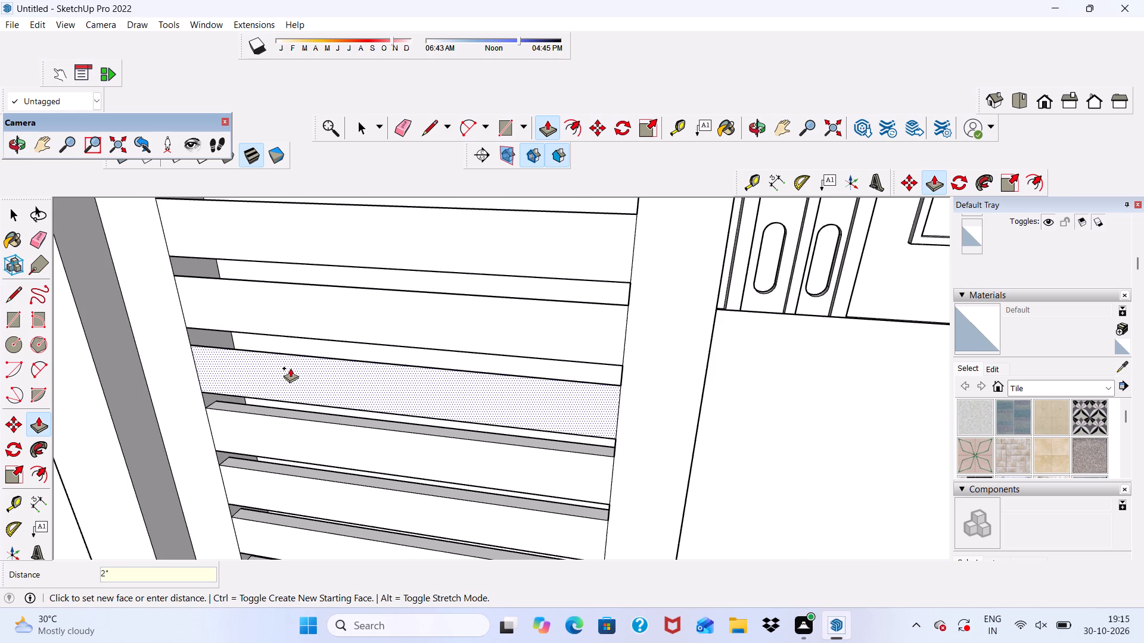
left_click(290, 368)
type("2\"")
key("Return")
Push/Pull the seventh and eighth slats from the bottom 2" inward.
scroll(299, 348, "up", 1)
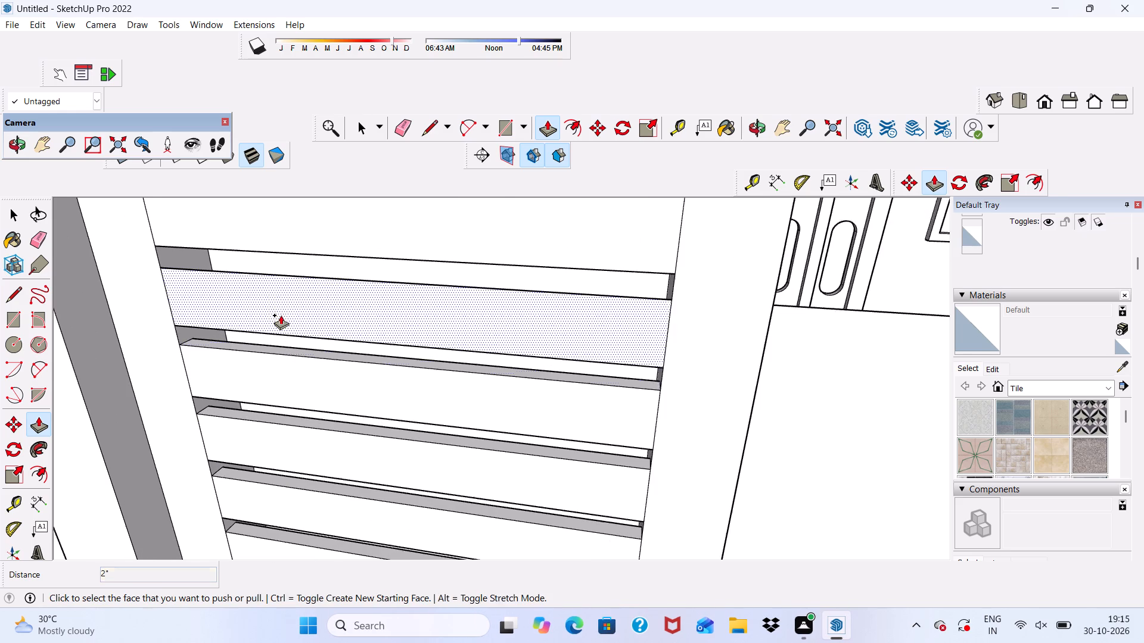
scroll(281, 315, "up", 1)
left_click(277, 299)
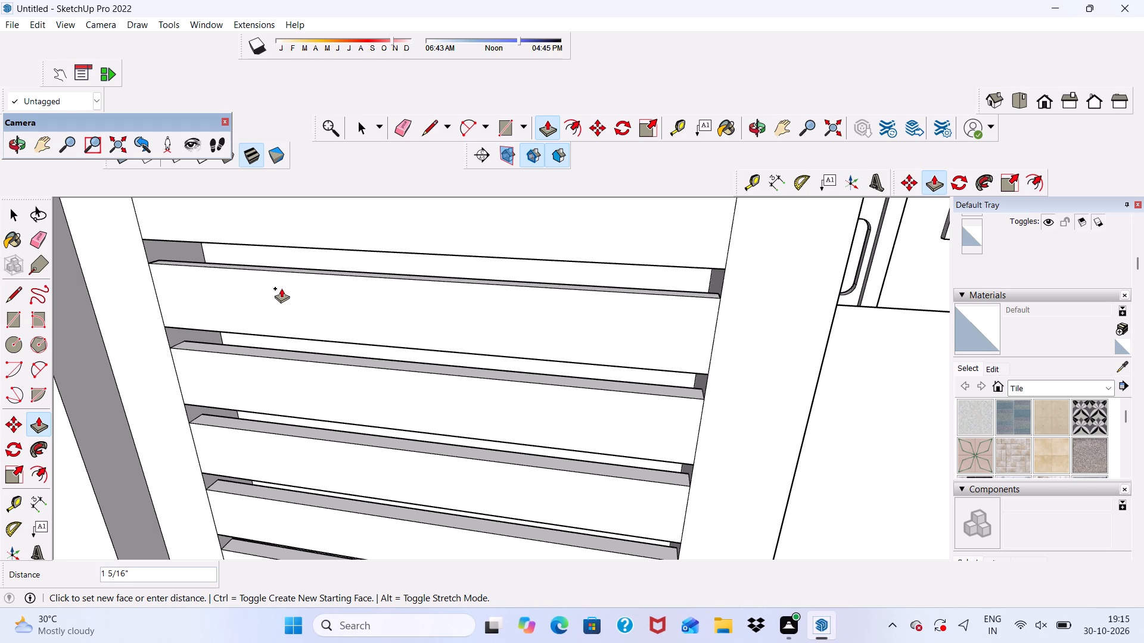
type("2\"")
key("Return")
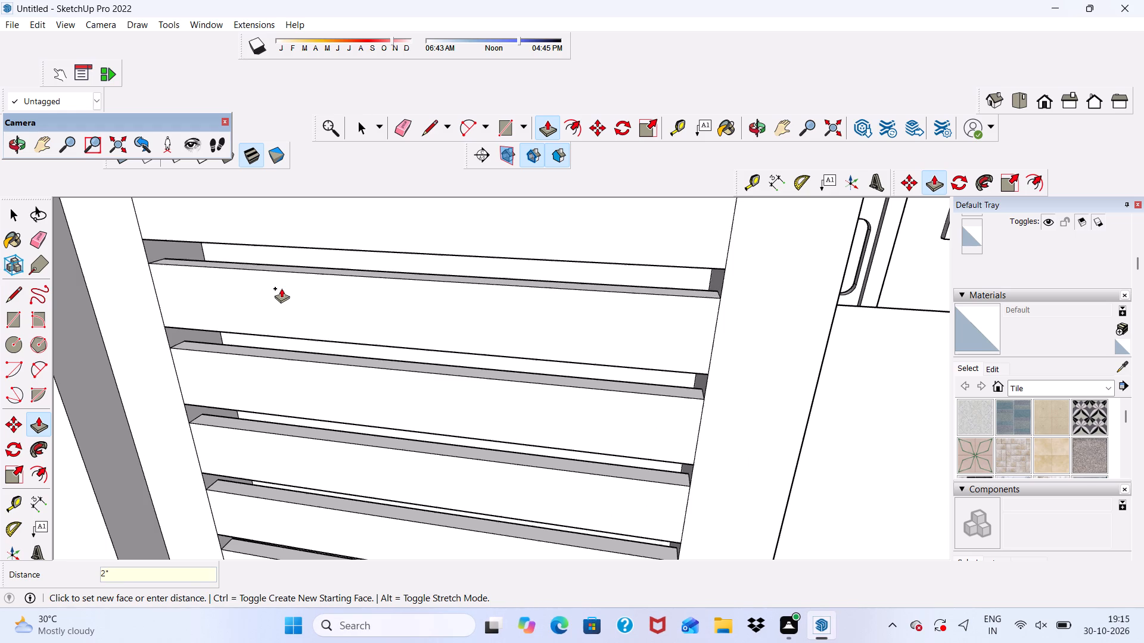
scroll(280, 291, "down", 6)
scroll(260, 255, "up", 1)
left_click(260, 255)
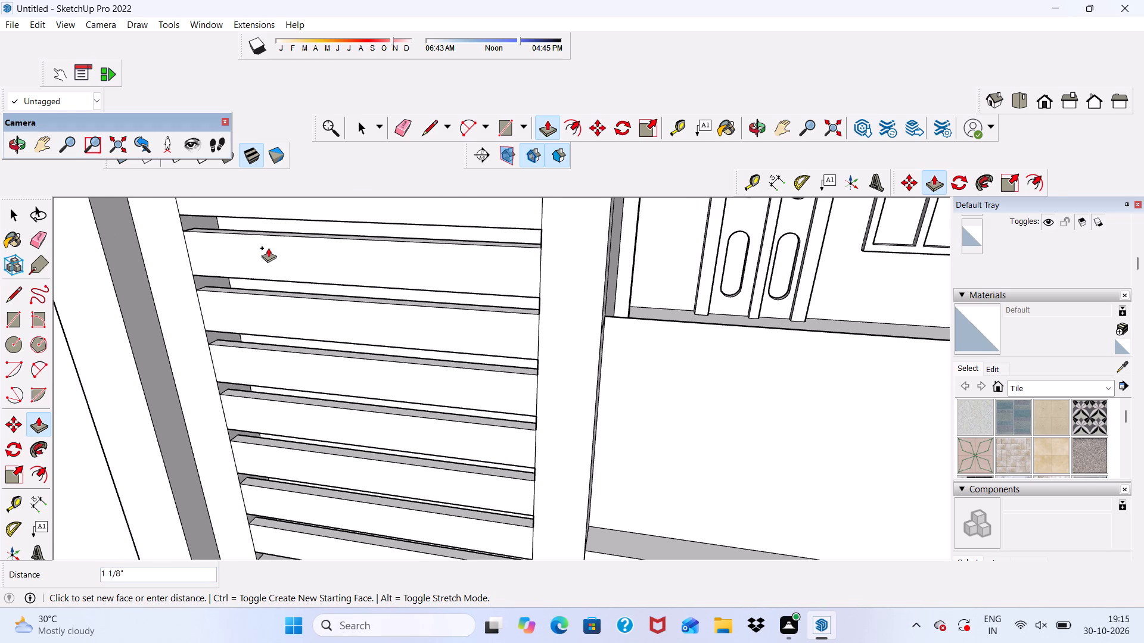
type("2\"")
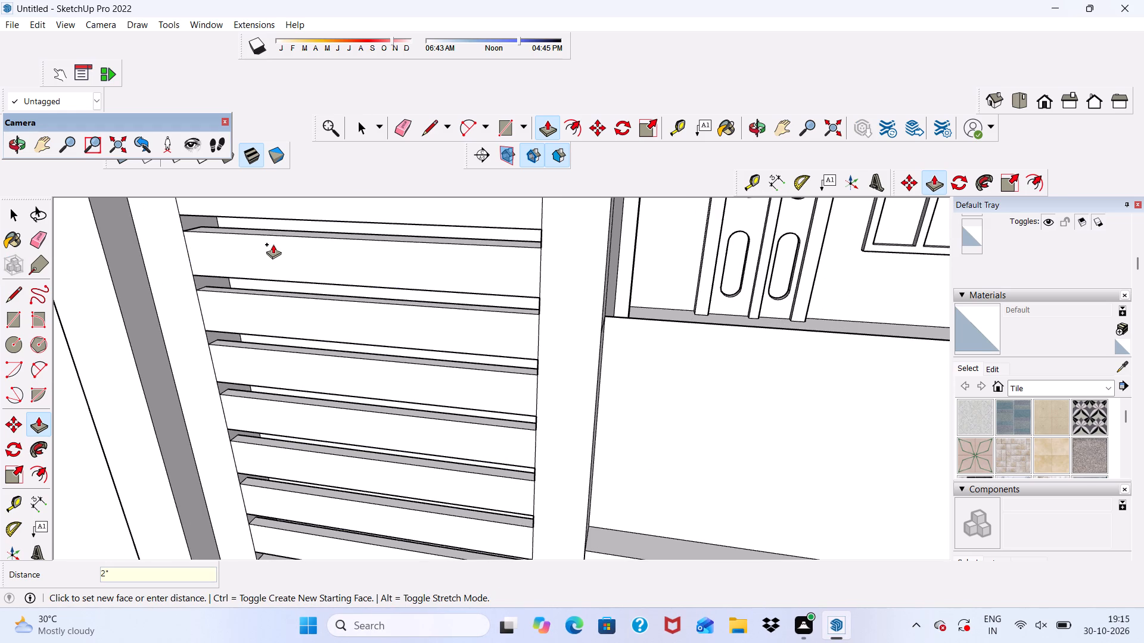
key("Return")
Push/Pull the following two slats, the ninth and tenth from the bottom, 2" inward.
scroll(271, 252, "down", 11)
scroll(259, 241, "up", 4)
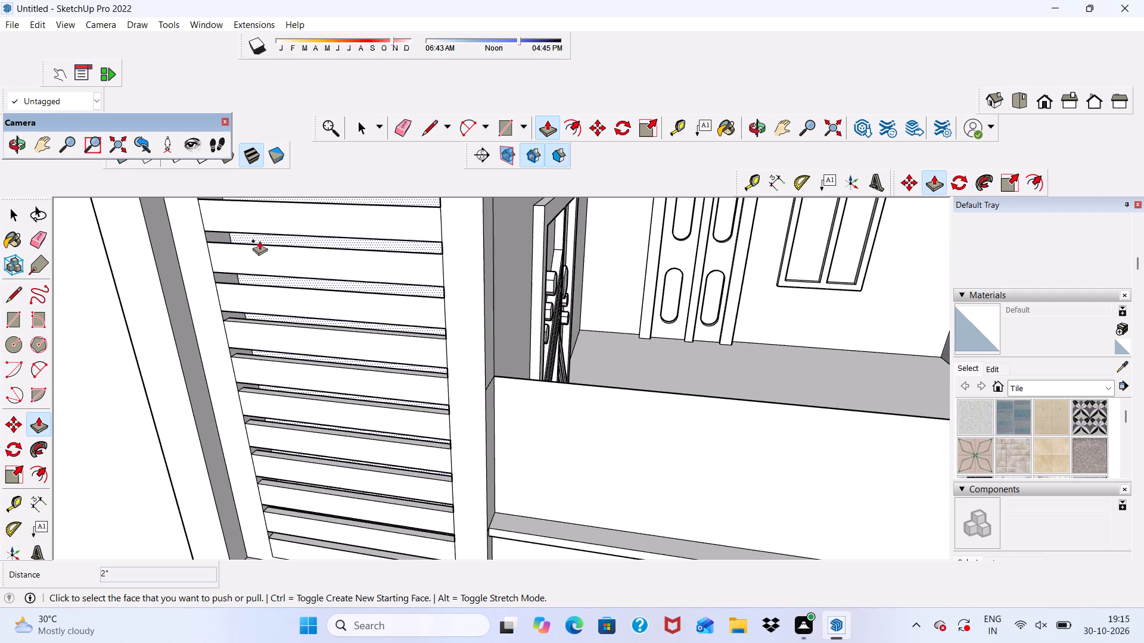
scroll(259, 241, "up", 7)
left_click(261, 294)
type("2\"")
key("Return")
scroll(336, 316, "down", 2)
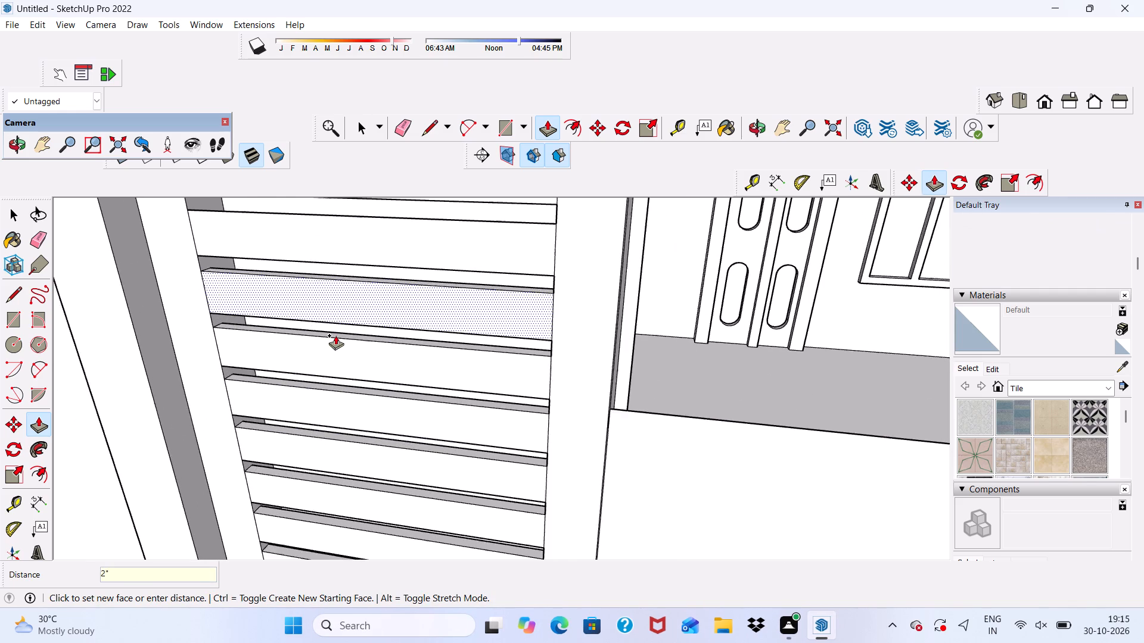
scroll(335, 335, "down", 4)
scroll(297, 264, "up", 5)
left_click(297, 264)
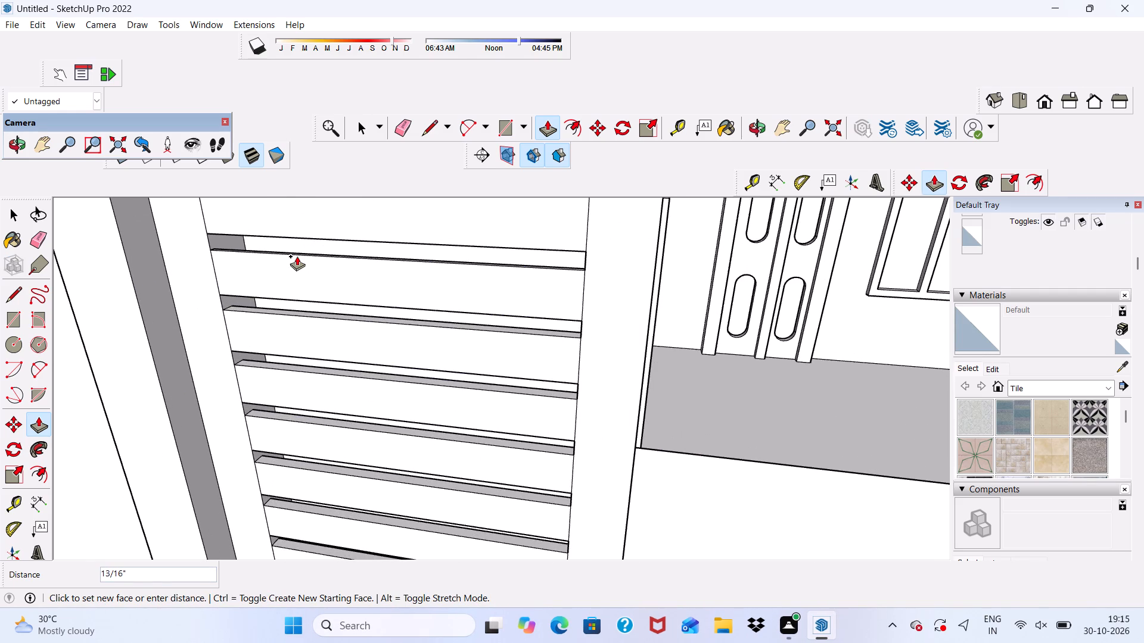
type("2\"")
key("Return")
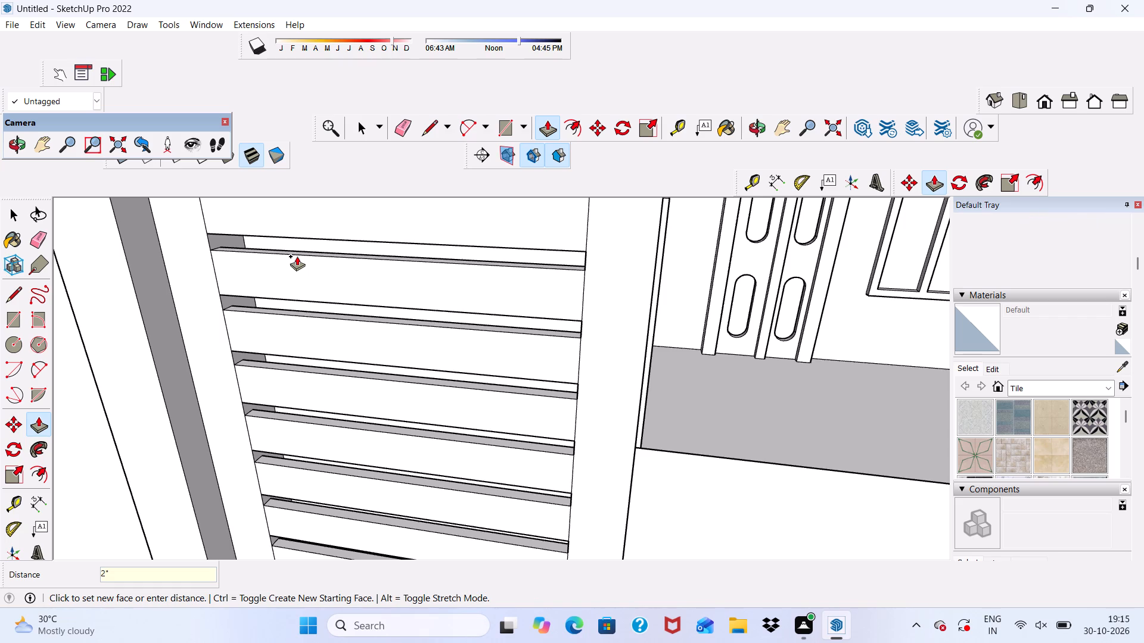
Push/Pull the slat directly below the topmost one 2" inward.
scroll(298, 263, "down", 7)
scroll(291, 247, "up", 5)
left_click(277, 276)
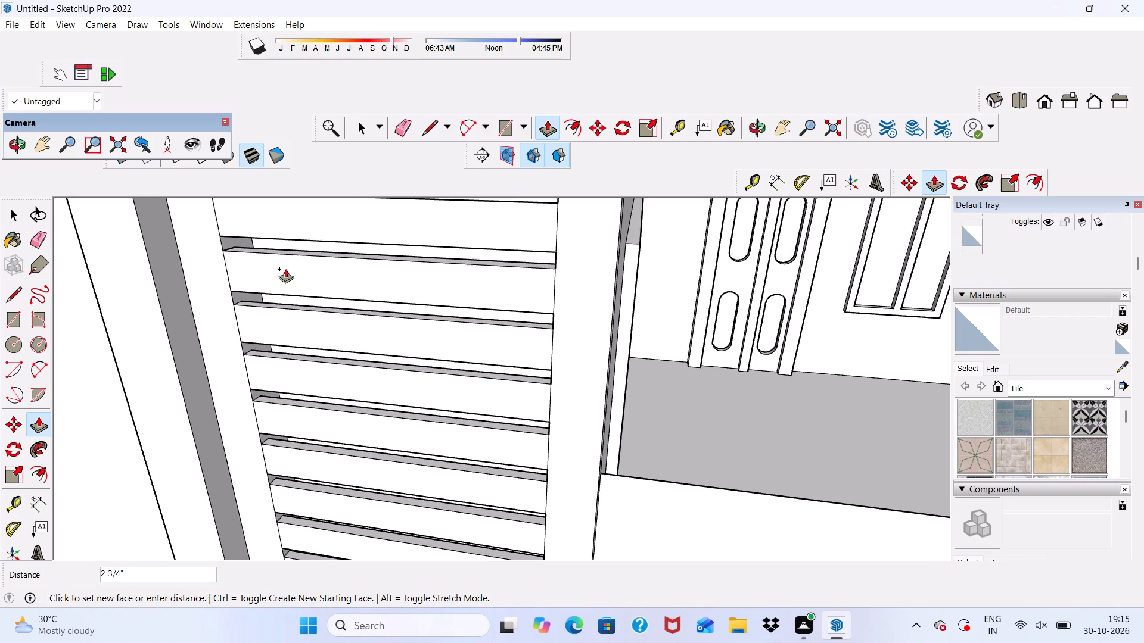
type("2\"")
key("Return")
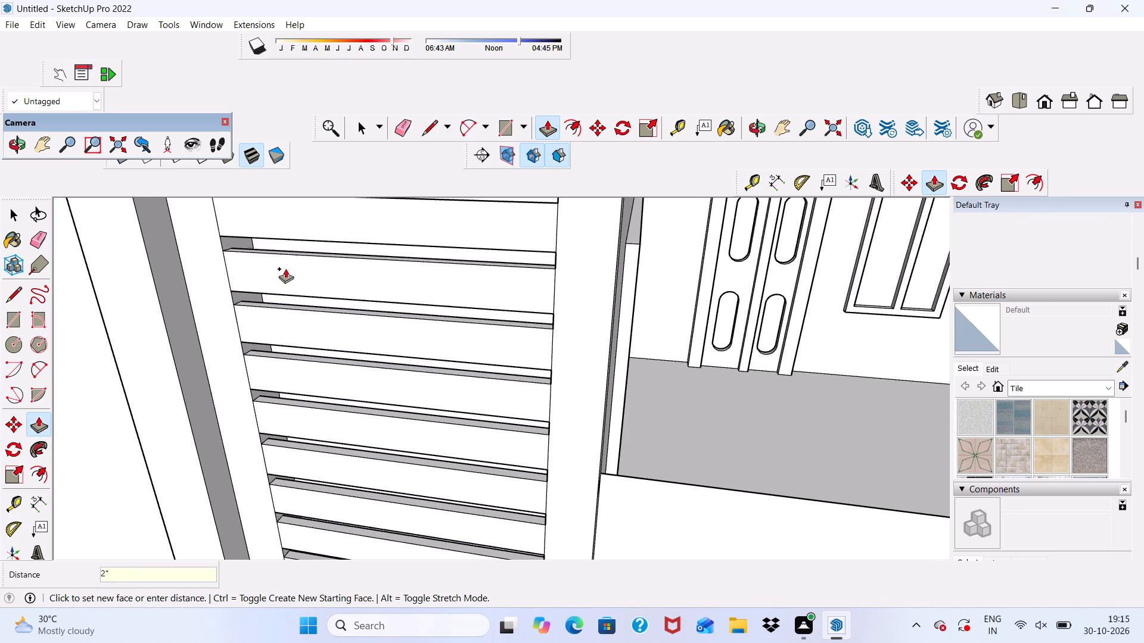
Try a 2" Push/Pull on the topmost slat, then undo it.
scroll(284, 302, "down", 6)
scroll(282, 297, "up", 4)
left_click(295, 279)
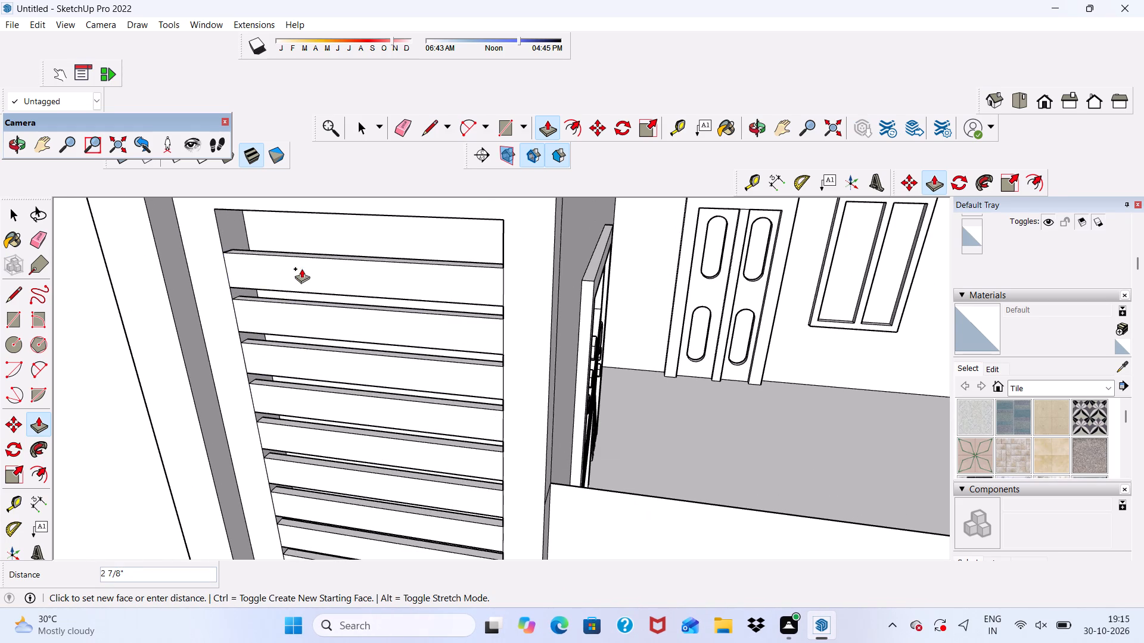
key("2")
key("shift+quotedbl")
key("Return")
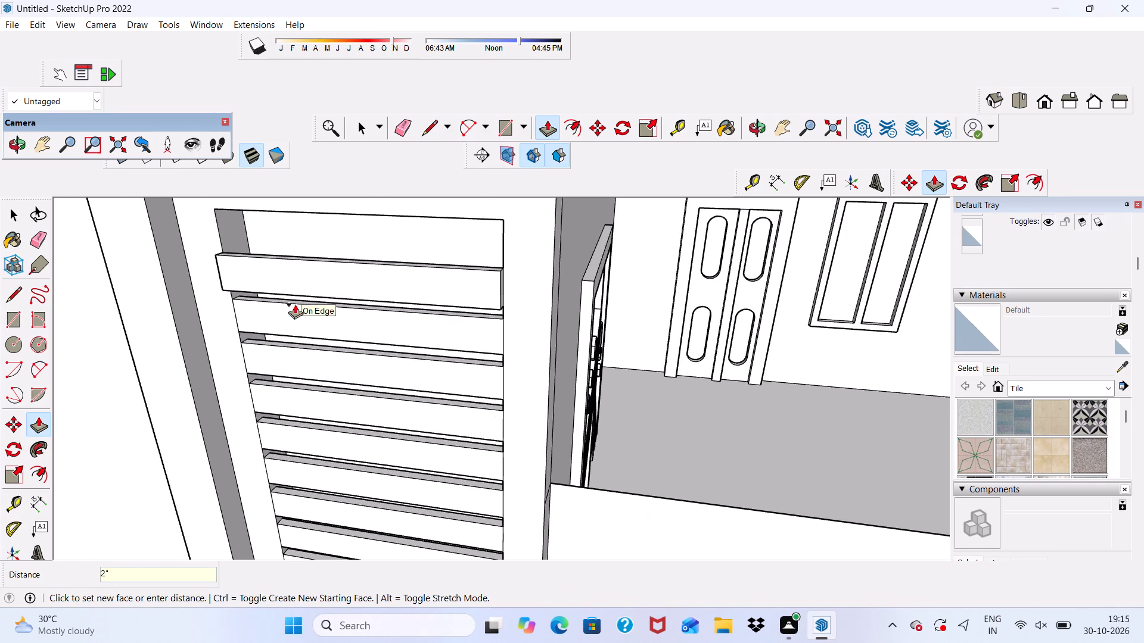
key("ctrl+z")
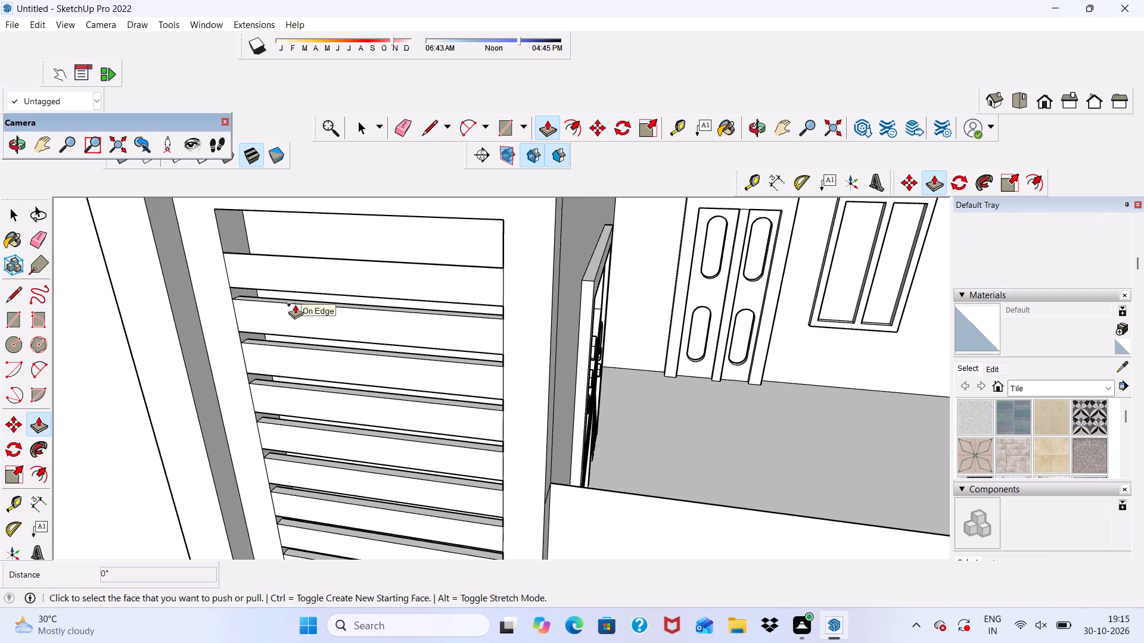
Push/Pull the topmost slat of the recess 2" inward.
scroll(295, 304, "up", 3)
left_click(285, 267)
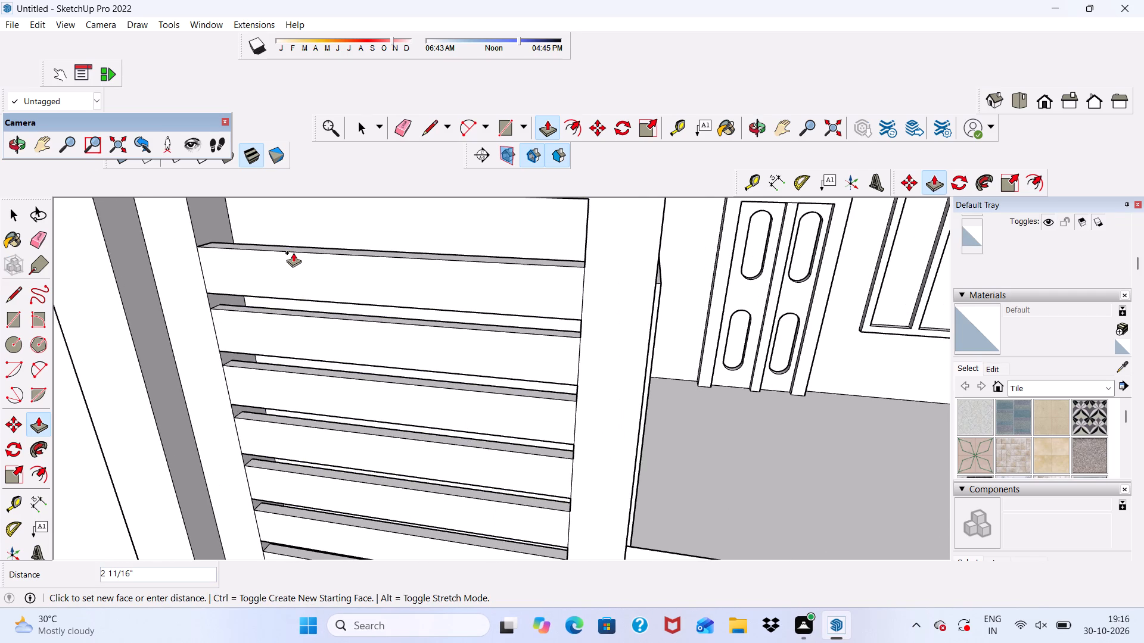
key("2")
key("shift+quotedbl")
key("Return")
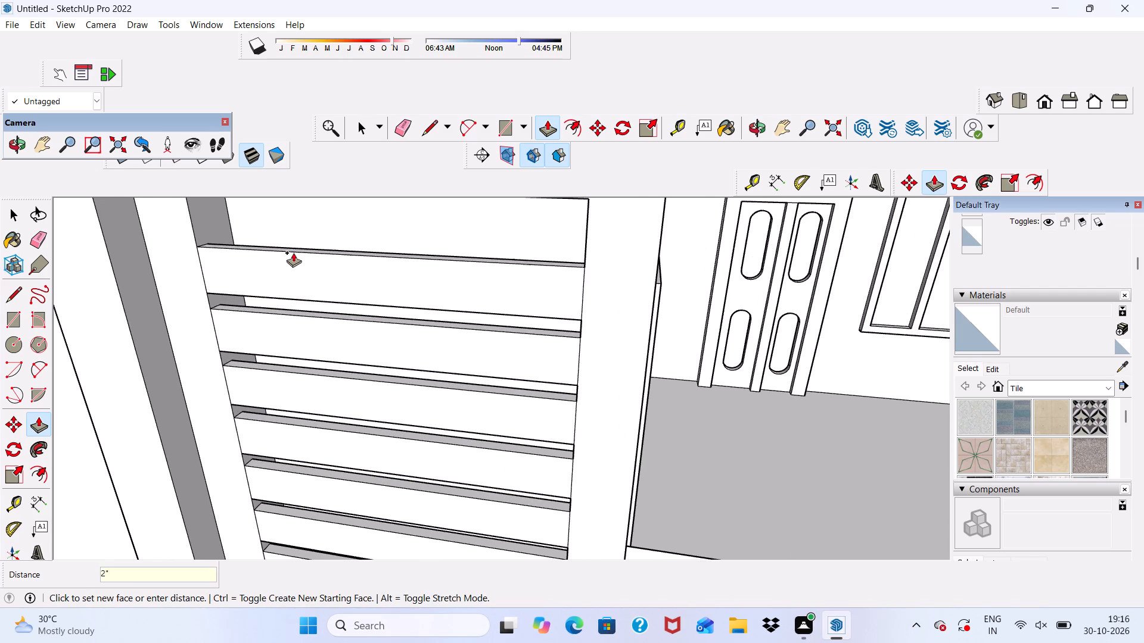
Push/Pull the face of the frame surrounding the recessed slats by a small amount.
scroll(293, 252, "down", 6)
middle_click_drag(304, 263, 318, 210)
left_click(259, 338)
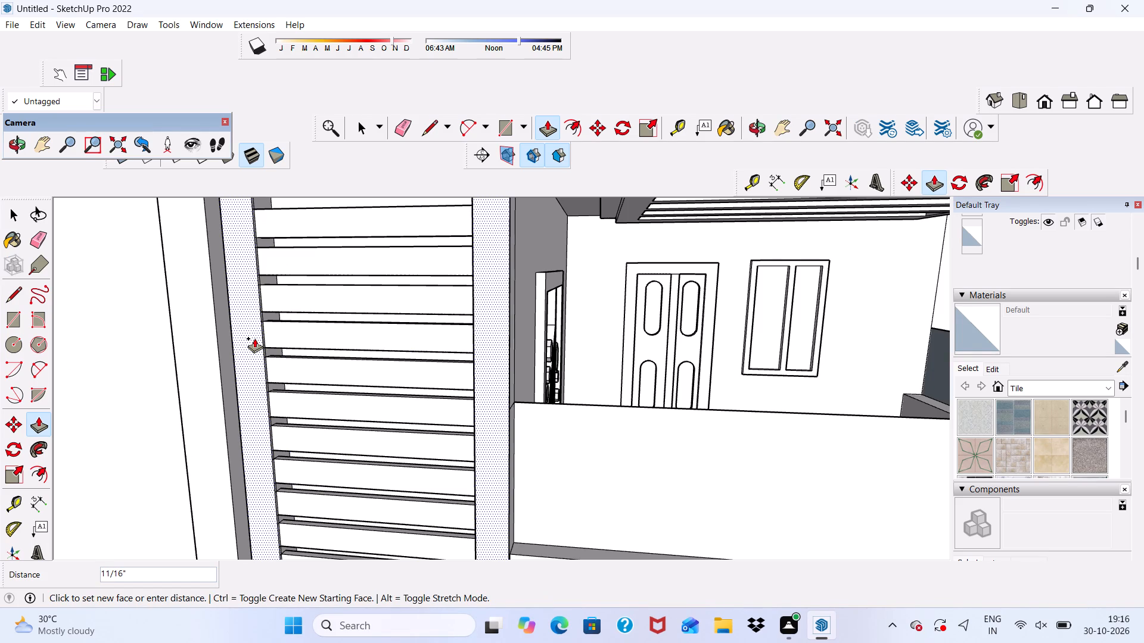
left_click(254, 338)
Erase the leftover edge lines on the outer side of the slat frame, beside the railing's trim strip.
scroll(255, 338, "down", 9)
middle_click_drag(282, 353, 305, 338)
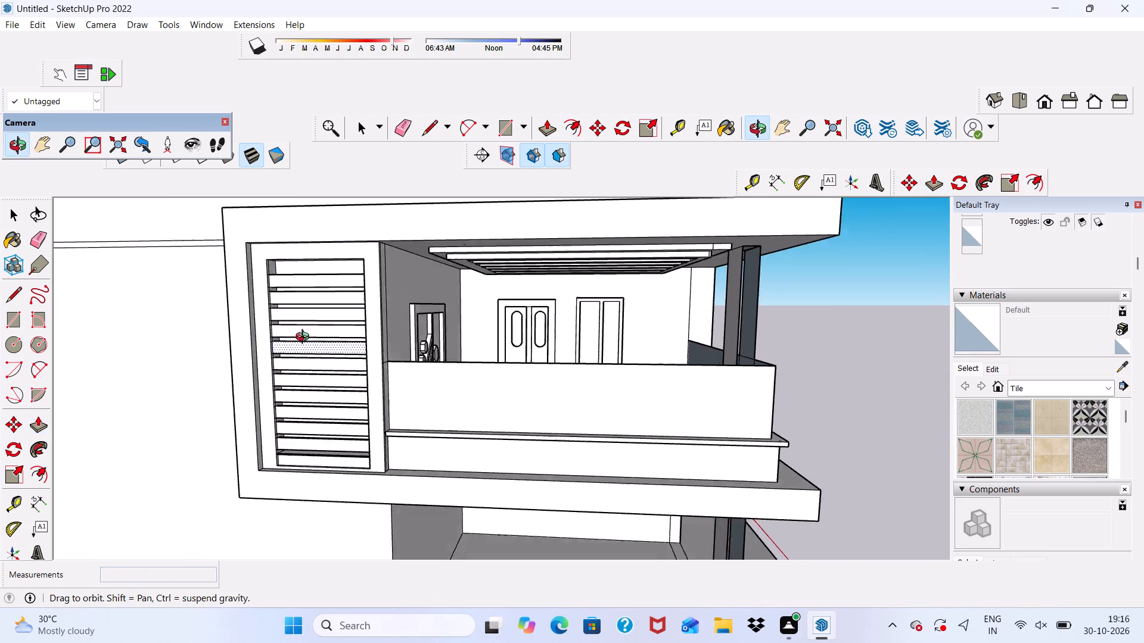
middle_click_drag(305, 338, 335, 345)
key("space")
scroll(352, 286, "up", 9)
scroll(324, 293, "down", 2)
middle_click_drag(324, 293, 259, 296)
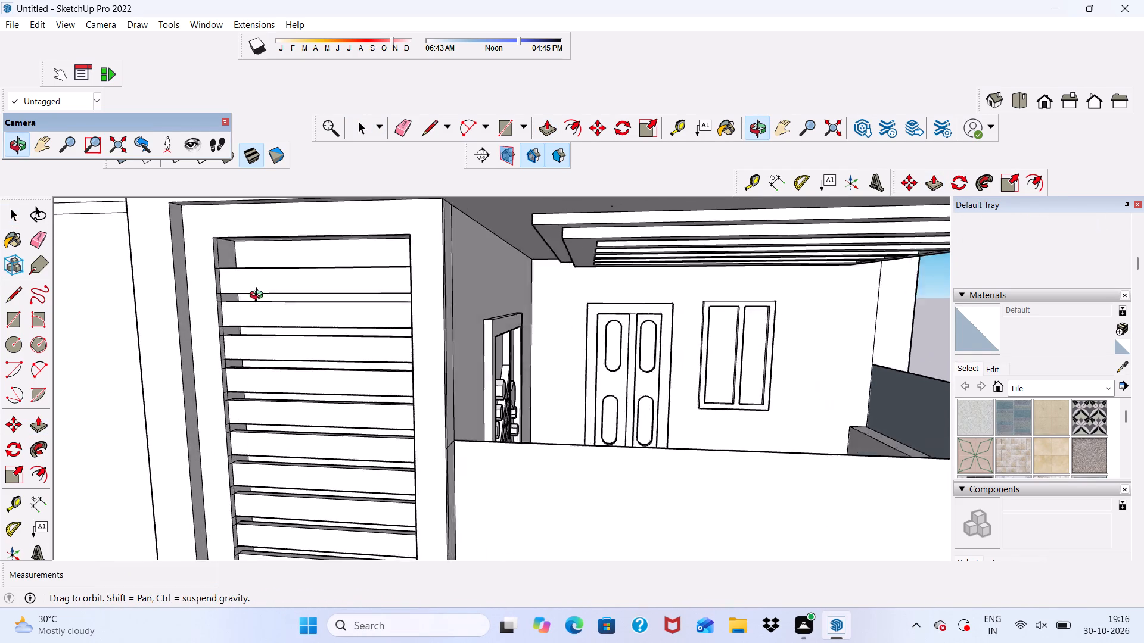
middle_click_drag(259, 296, 241, 300)
left_click(400, 122)
scroll(408, 200, "down", 8)
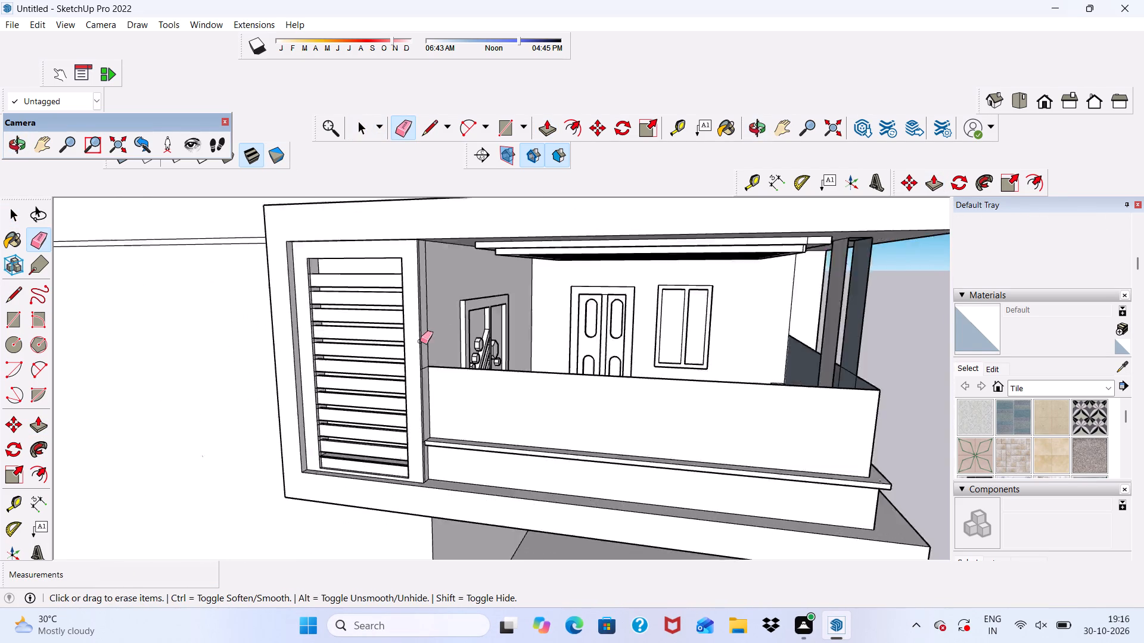
scroll(420, 341, "down", 1)
scroll(409, 419, "up", 4)
scroll(397, 471, "up", 12)
scroll(455, 444, "up", 2)
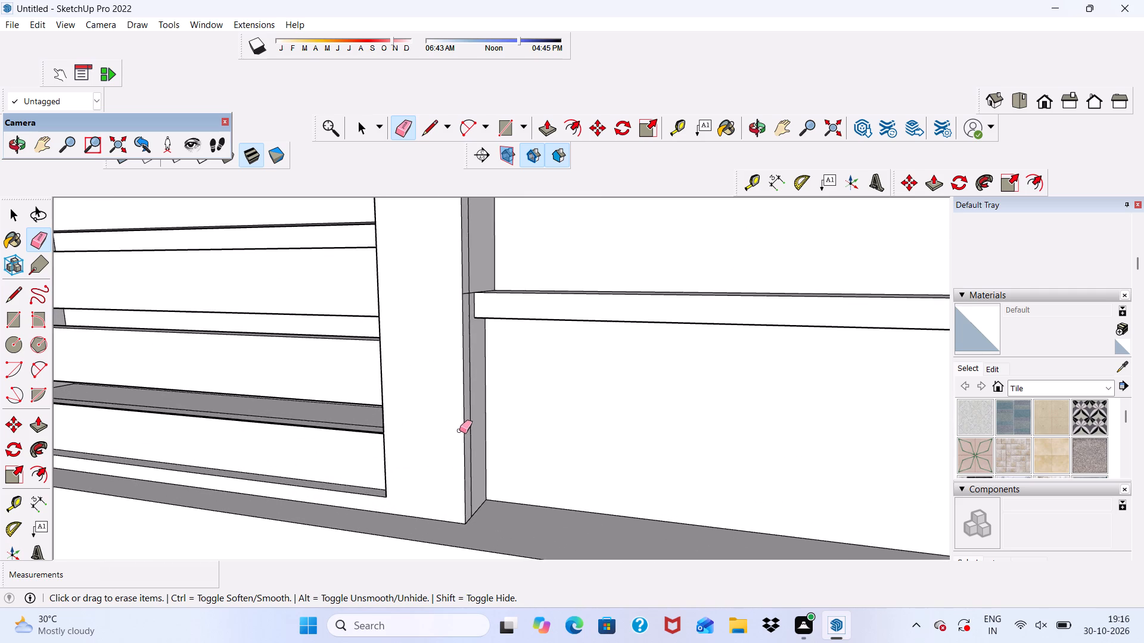
scroll(471, 419, "up", 2)
left_click(471, 417)
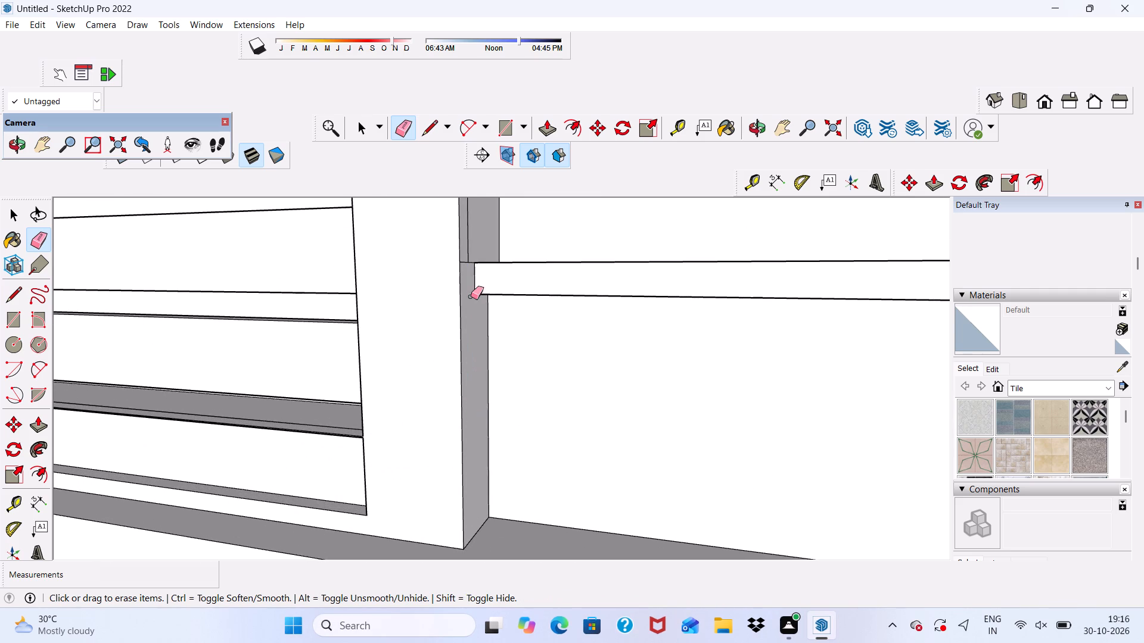
left_click_drag(469, 260, 469, 266)
scroll(468, 256, "down", 13)
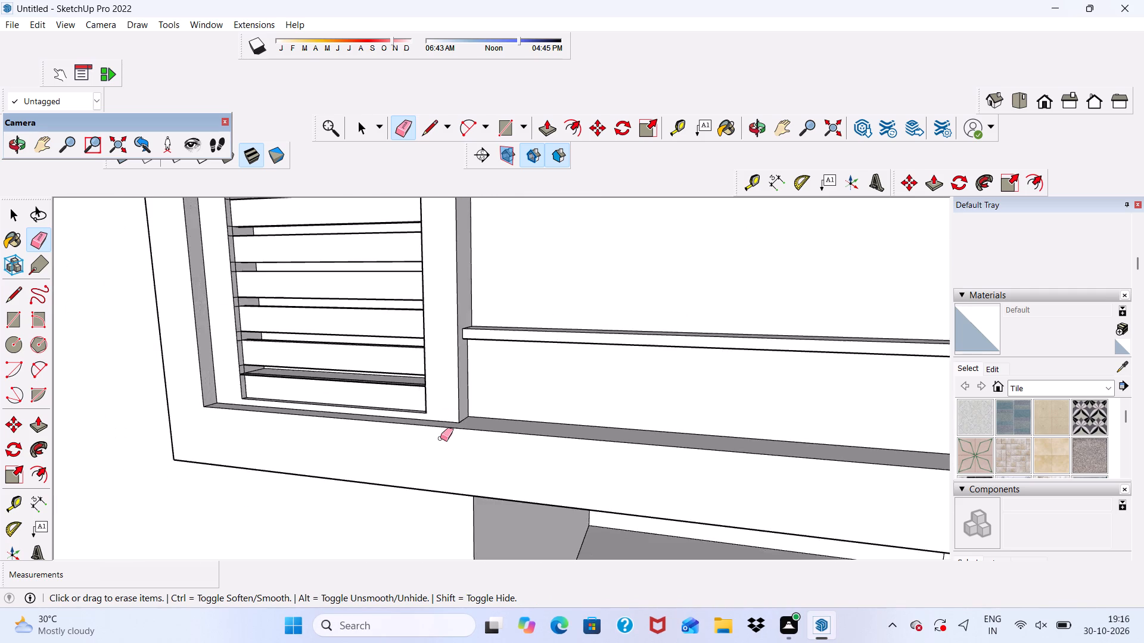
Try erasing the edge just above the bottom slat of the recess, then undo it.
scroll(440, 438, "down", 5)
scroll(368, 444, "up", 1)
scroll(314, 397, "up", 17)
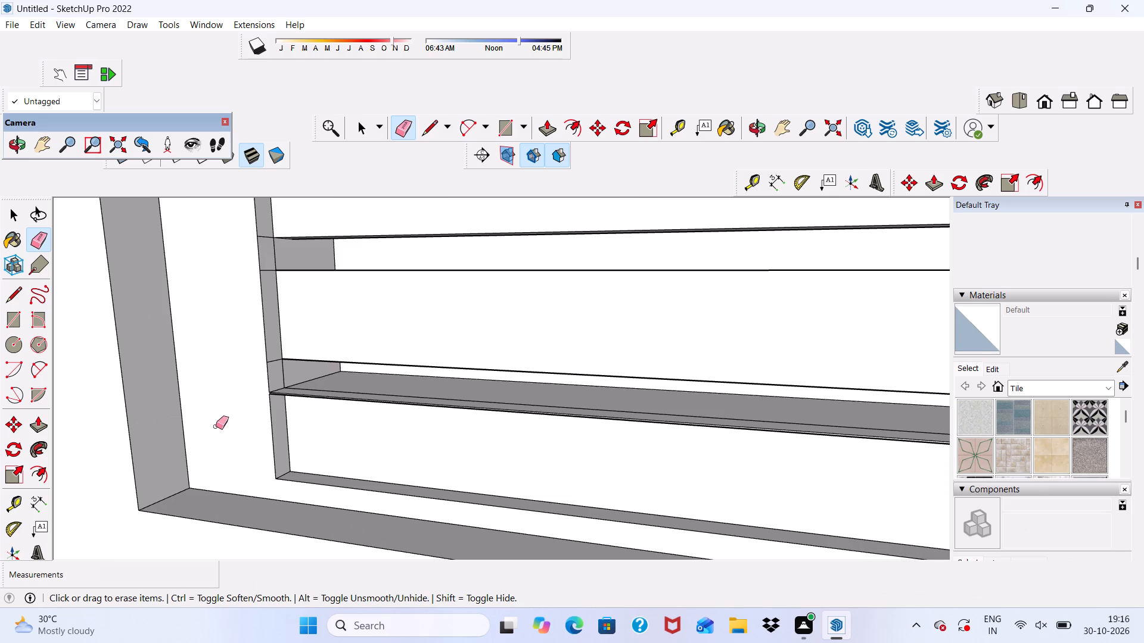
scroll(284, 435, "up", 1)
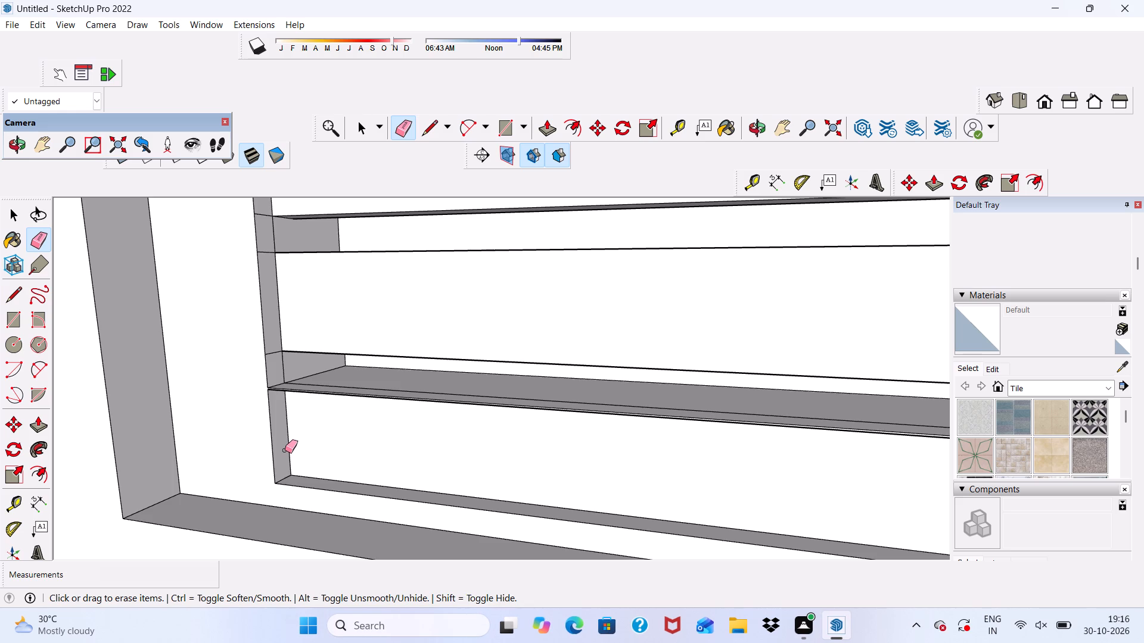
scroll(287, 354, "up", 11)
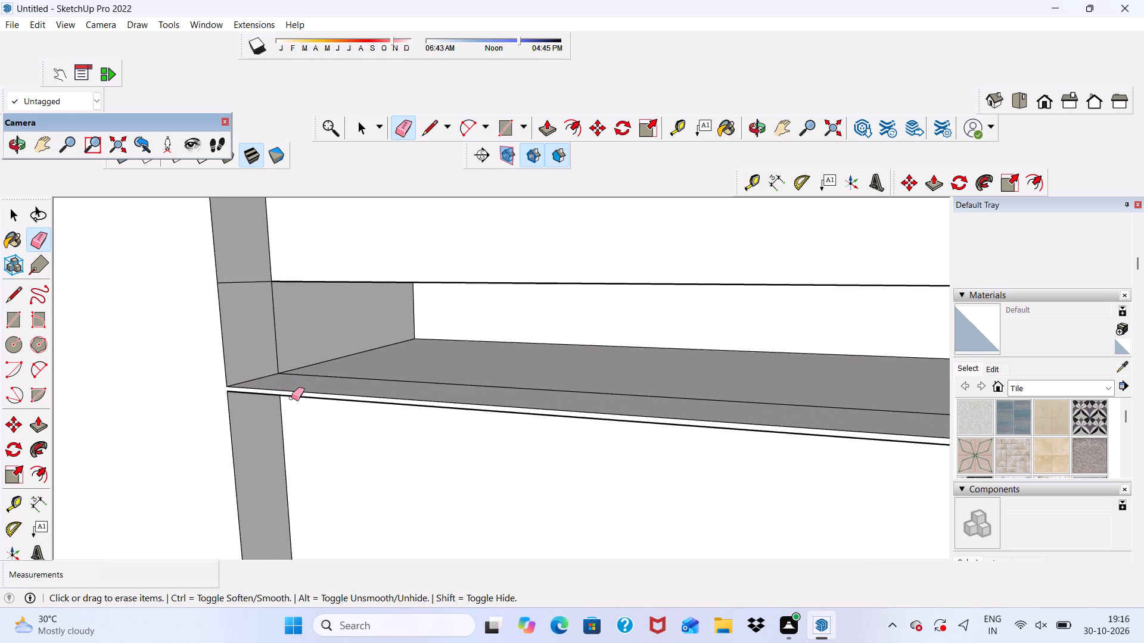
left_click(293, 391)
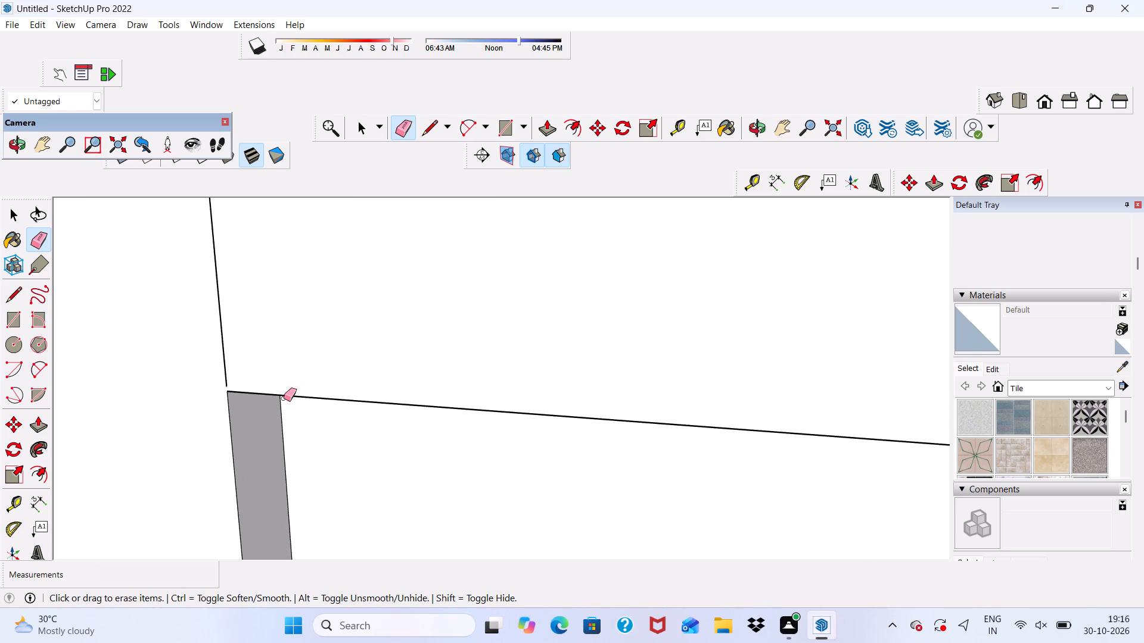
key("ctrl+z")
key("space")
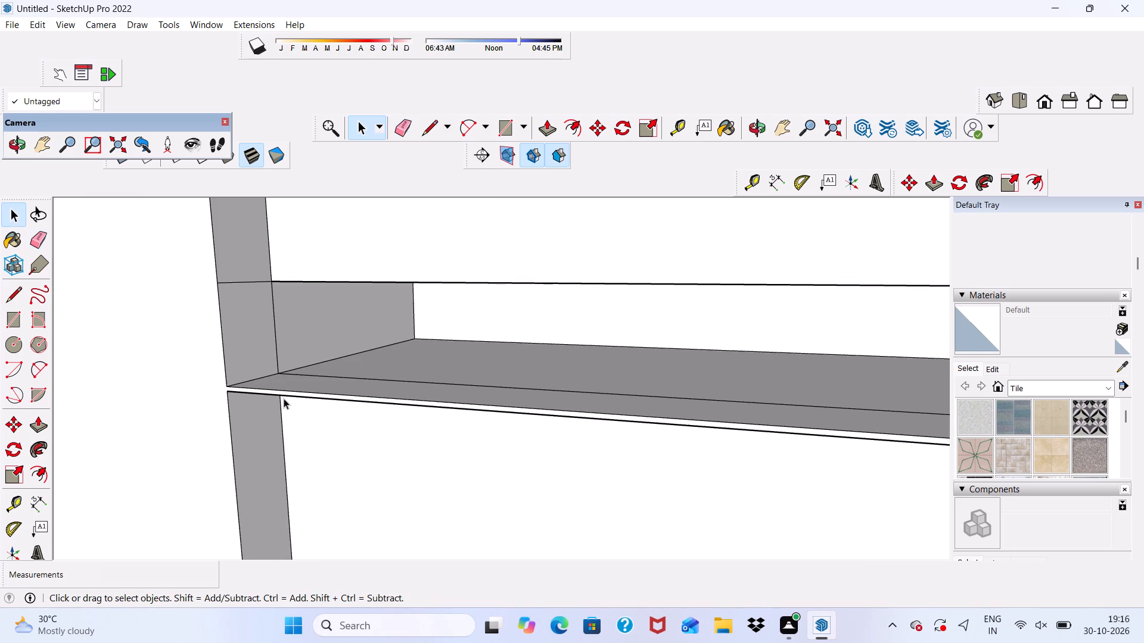
Push/Pull the bottom slat's face 1 5/8" outward, flush with the surrounding frame face.
scroll(282, 405, "up", 4)
scroll(275, 393, "down", 6)
middle_click_drag(269, 488, 400, 488)
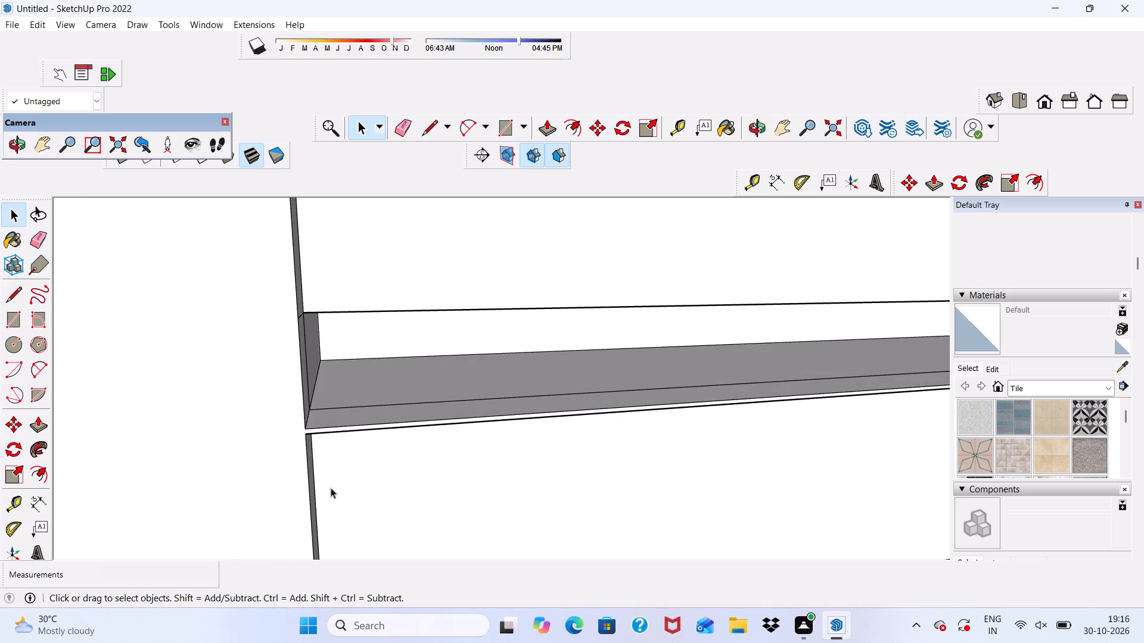
scroll(316, 419, "up", 4)
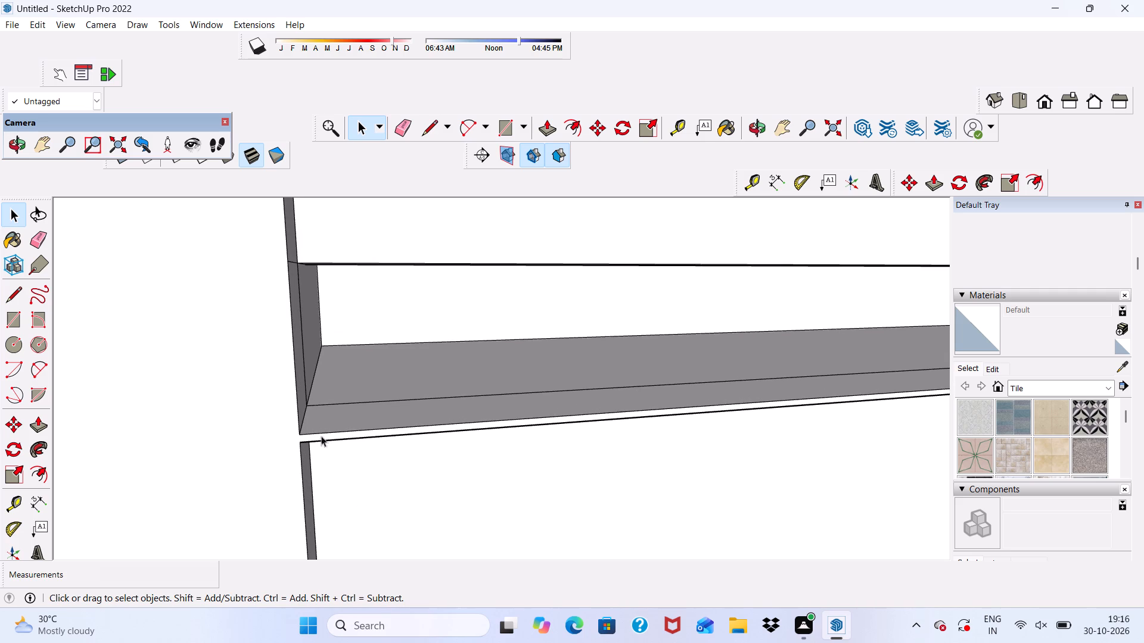
left_click(548, 130)
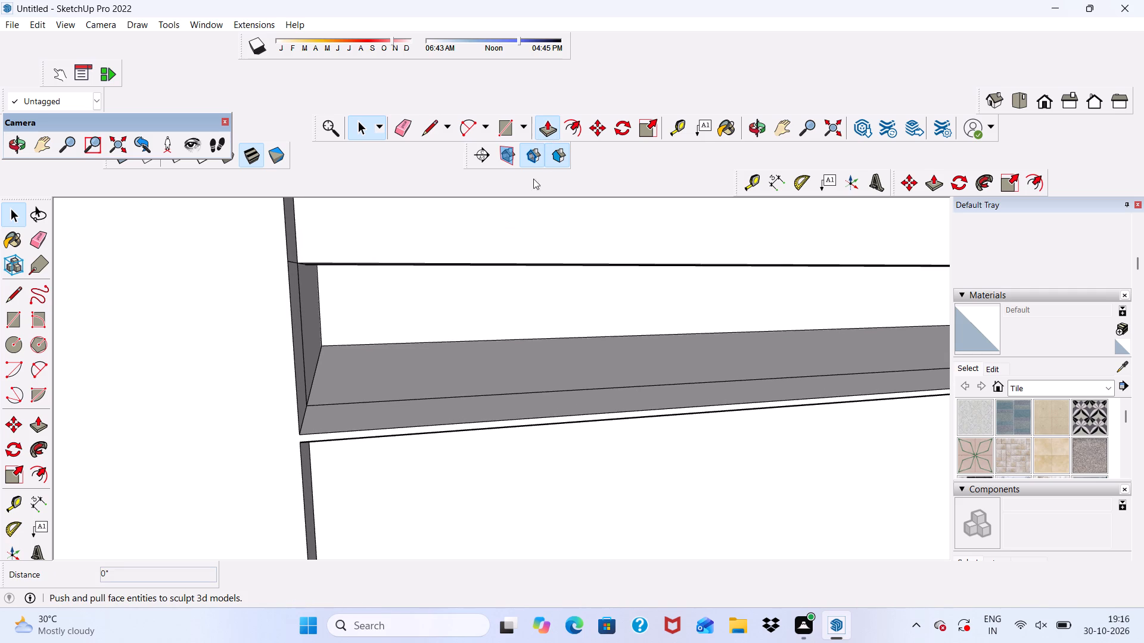
left_click(357, 472)
left_click(284, 441)
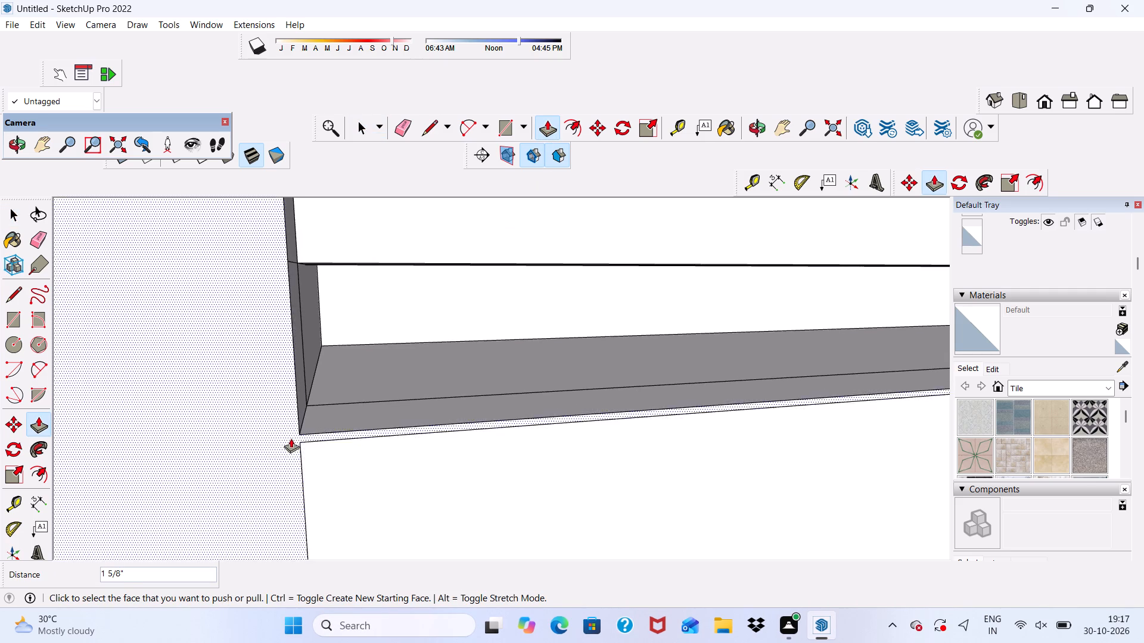
Erase the leftover edge lines on the left jamb and ledge of the lowest gap between the slats.
scroll(313, 448, "down", 3)
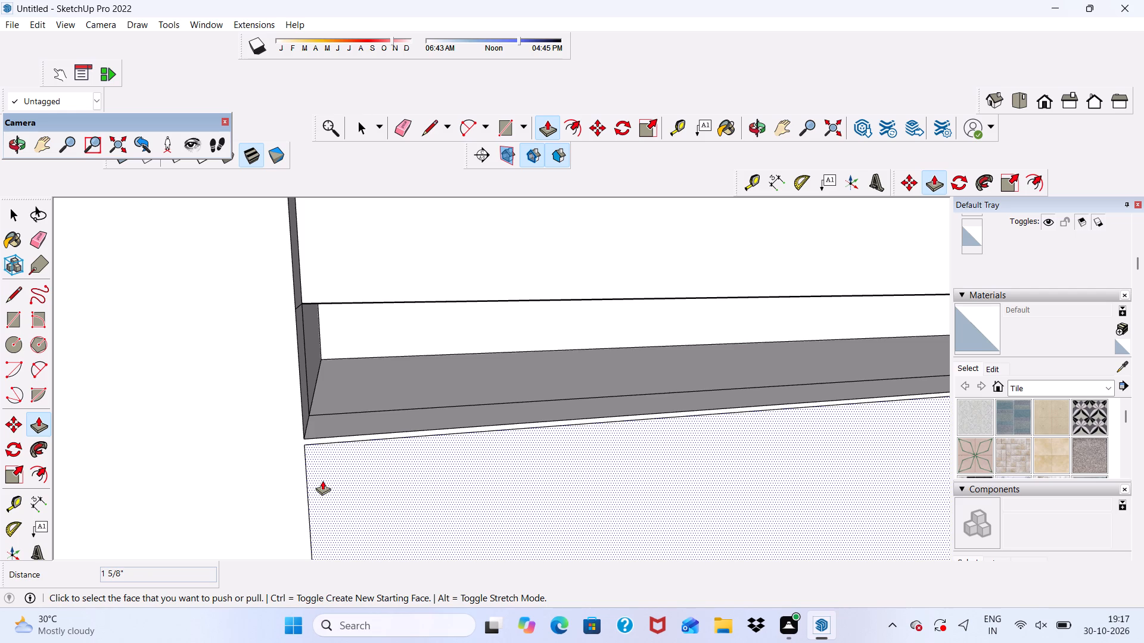
scroll(332, 331, "down", 2)
scroll(327, 384, "up", 4)
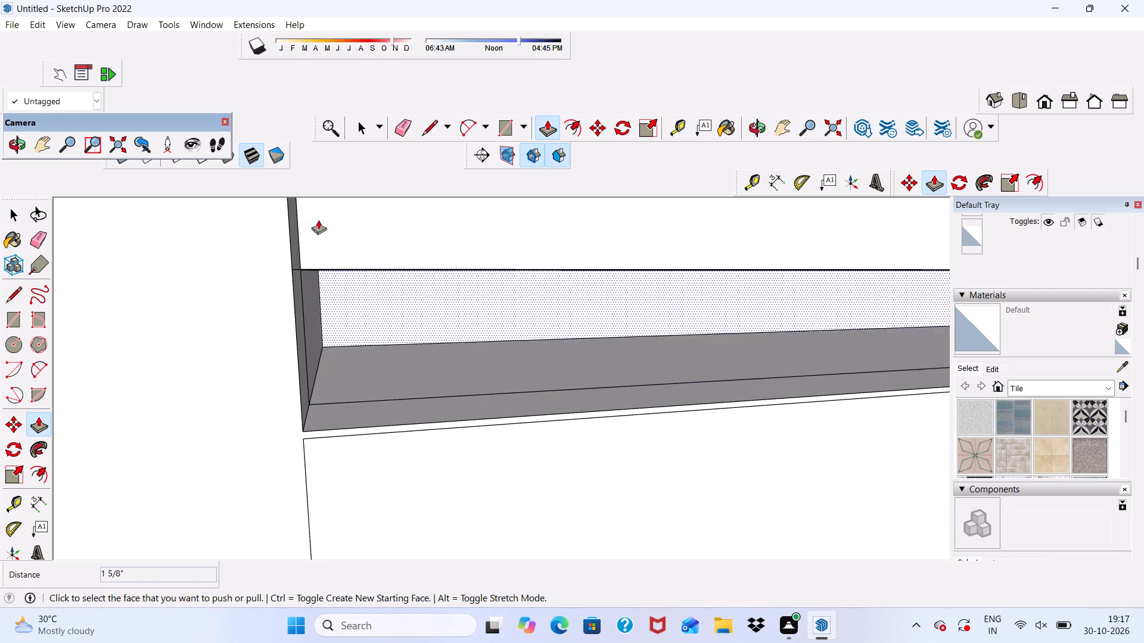
left_click(404, 132)
scroll(383, 301, "up", 4)
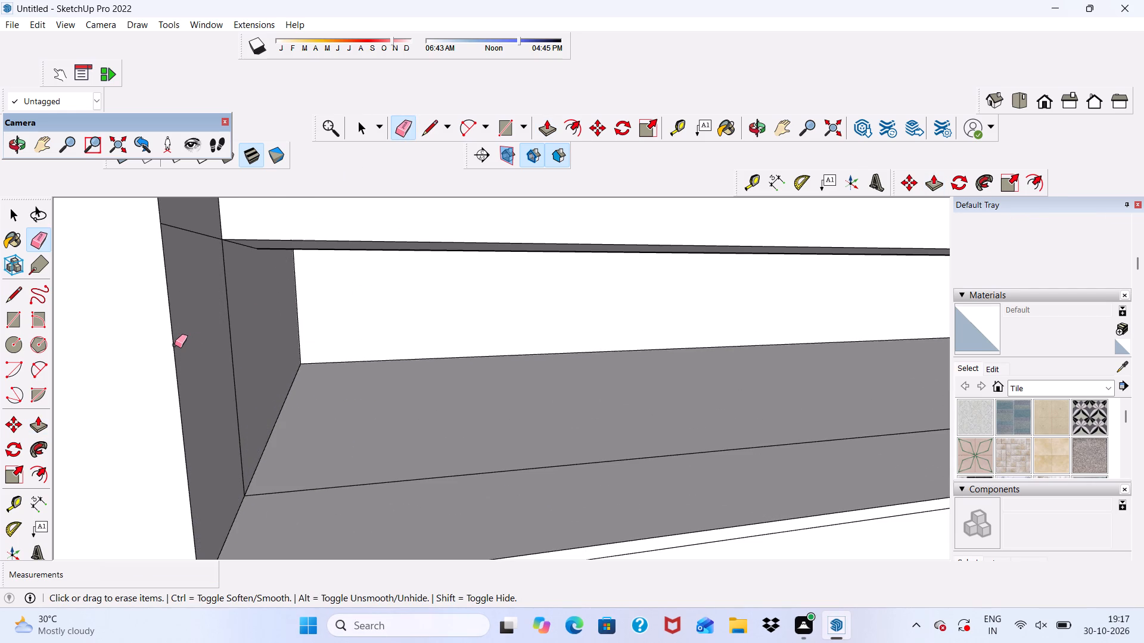
left_click(175, 345)
left_click_drag(178, 347, 169, 362)
scroll(242, 379, "down", 5)
left_click_drag(356, 454, 361, 469)
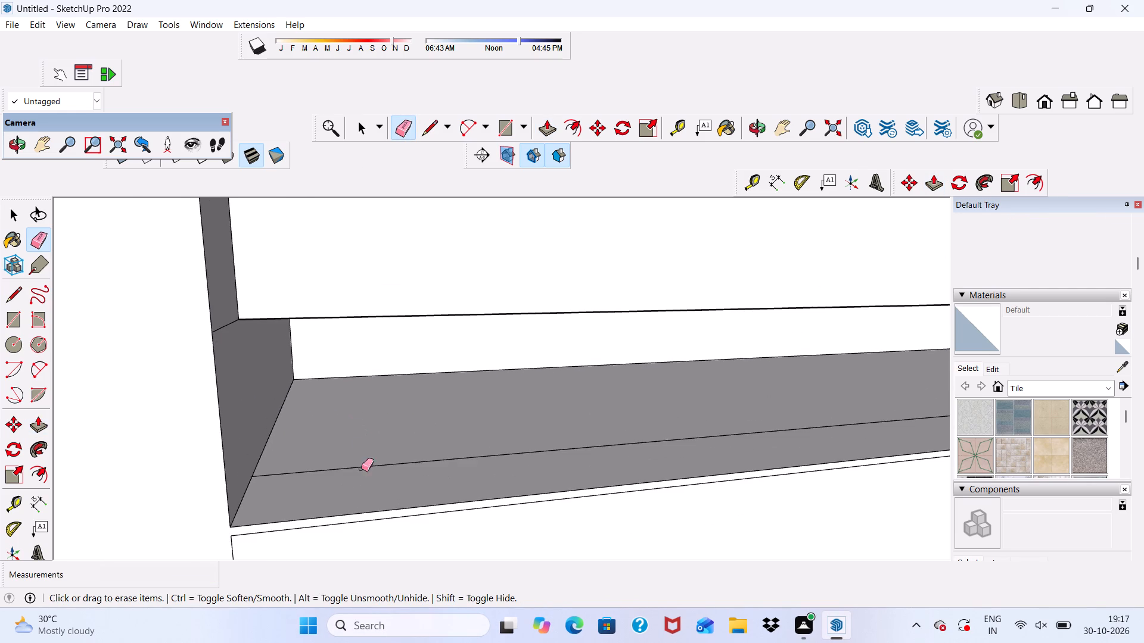
left_click_drag(361, 469, 362, 477)
left_click_drag(219, 317, 223, 360)
scroll(225, 358, "down", 12)
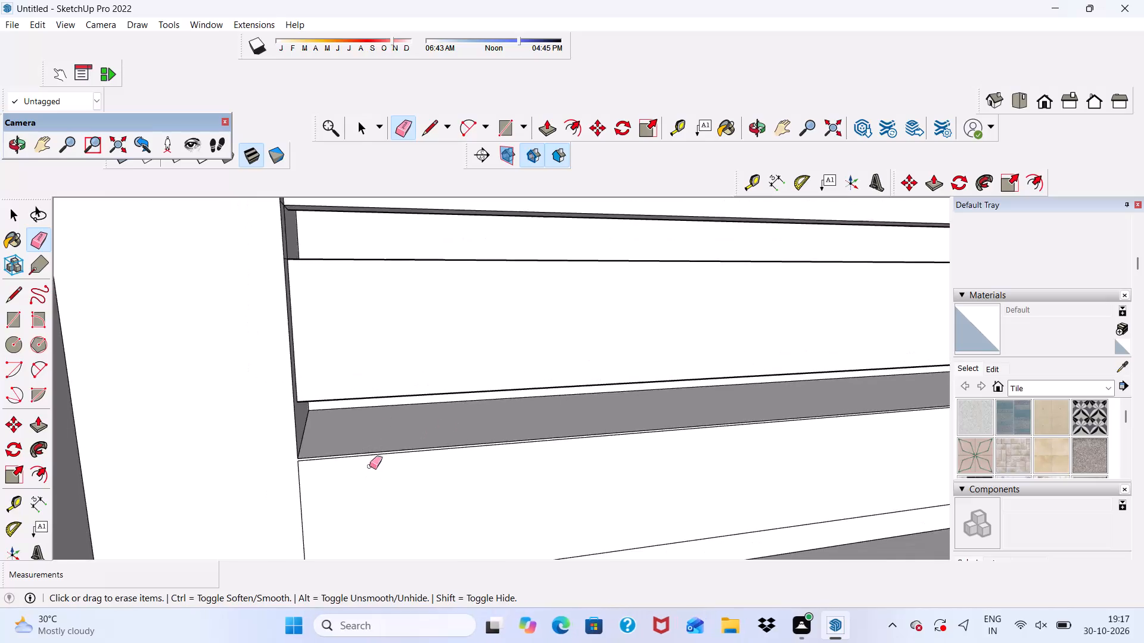
Erase the leftover edge lines where the second gap from the bottom meets the recess's left jamb.
scroll(369, 466, "down", 11)
middle_click_drag(446, 495, 385, 447)
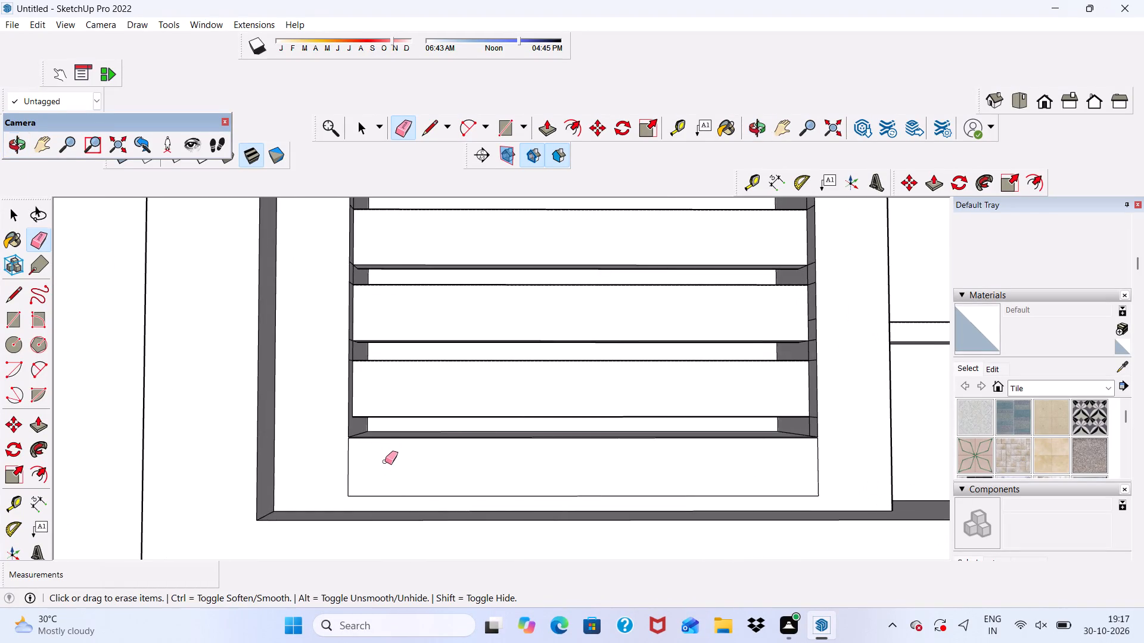
scroll(386, 464, "up", 4)
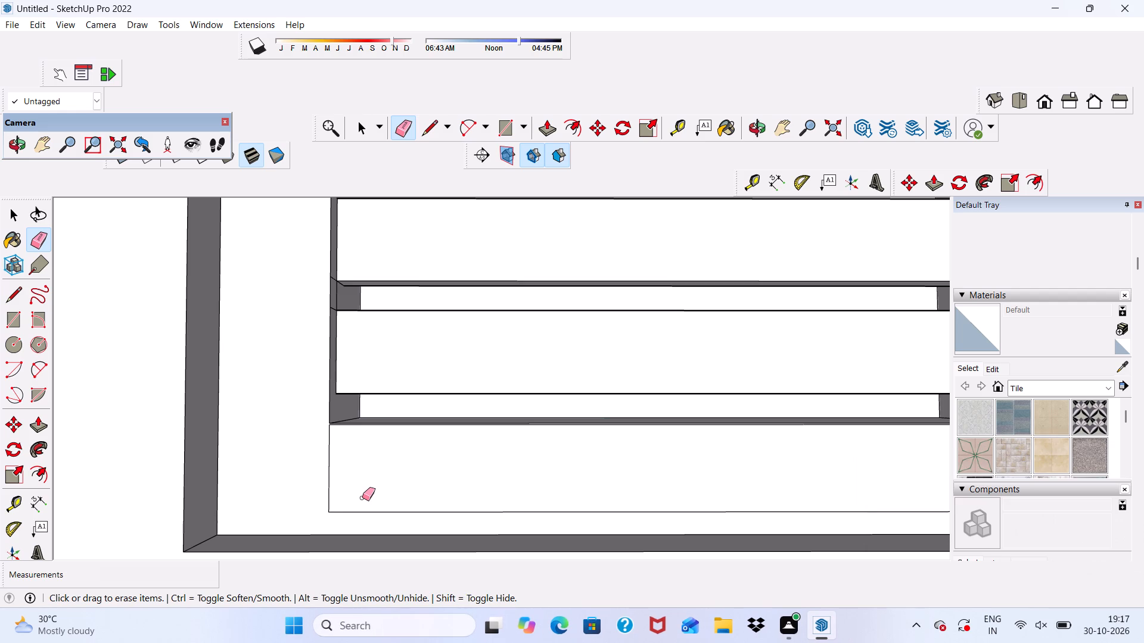
scroll(381, 504, "up", 1)
scroll(371, 423, "down", 4)
scroll(350, 303, "up", 5)
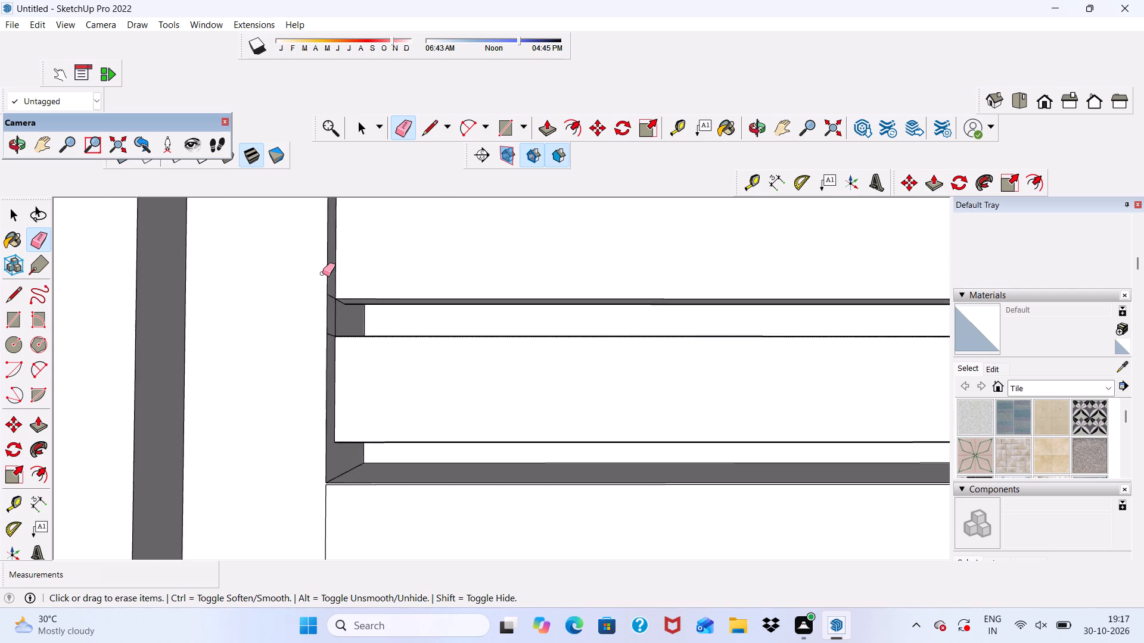
scroll(322, 273, "up", 15)
left_click_drag(336, 308, 339, 351)
left_click_drag(345, 486, 341, 514)
left_click_drag(360, 420, 355, 427)
scroll(281, 396, "down", 16)
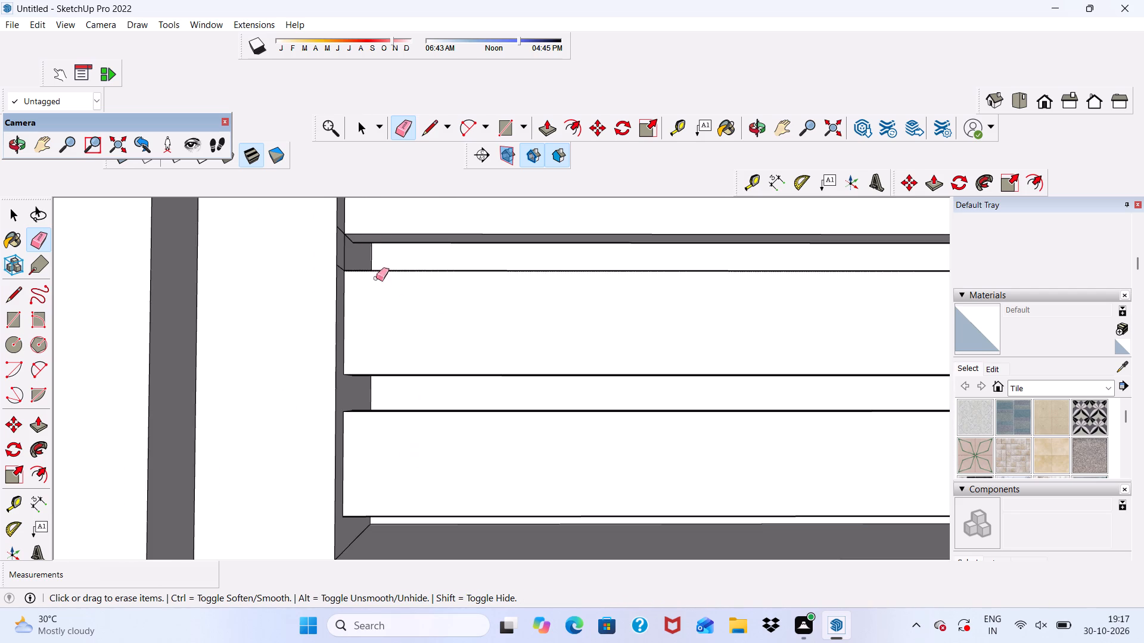
Erase the diagonal, horizontal and vertical edge lines on the left jamb at the third slat gap from the bottom.
scroll(363, 249, "down", 1)
scroll(306, 215, "up", 3)
scroll(352, 236, "up", 13)
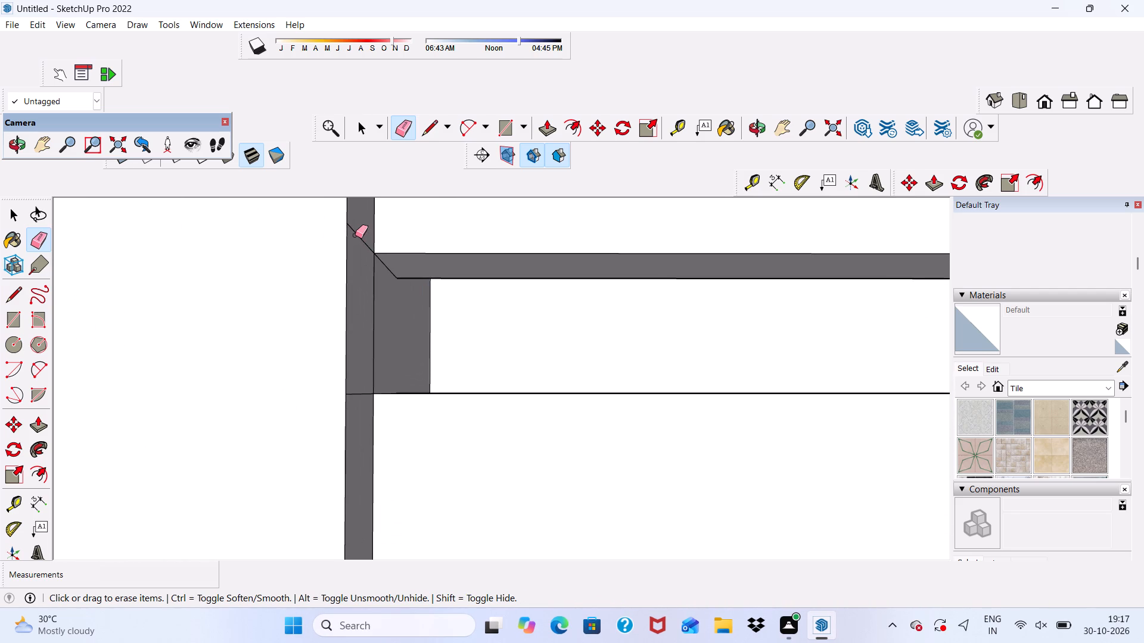
left_click_drag(355, 232, 352, 239)
left_click(352, 394)
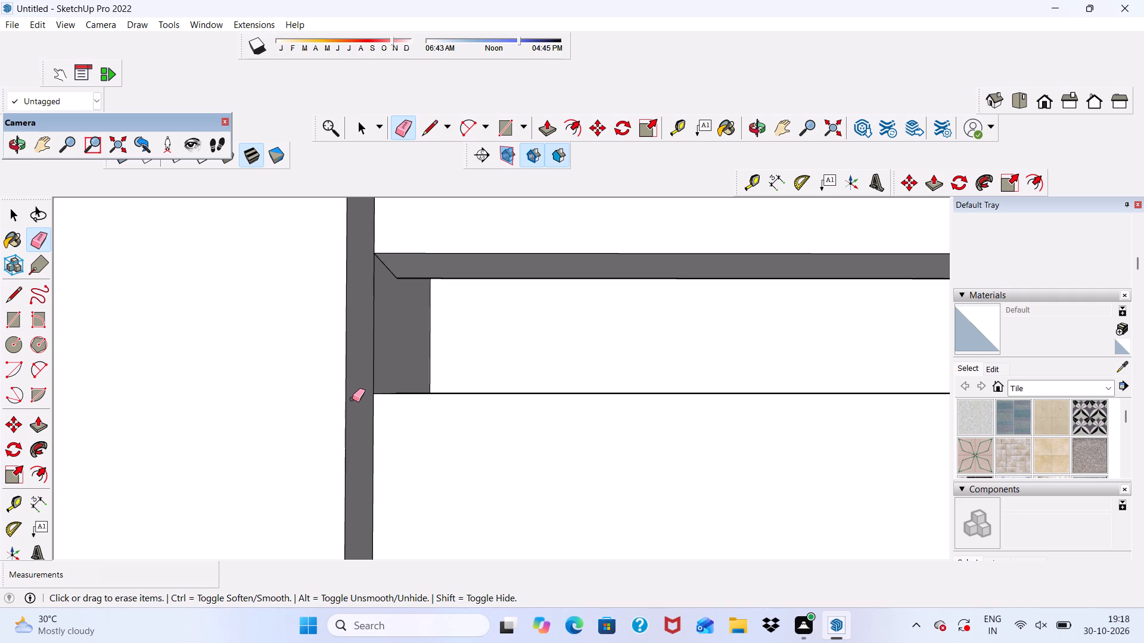
scroll(406, 351, "up", 1)
left_click_drag(375, 337, 360, 344)
Erase the leftover edge lines on the left jamb at the fourth slat gap from the bottom.
scroll(360, 344, "down", 9)
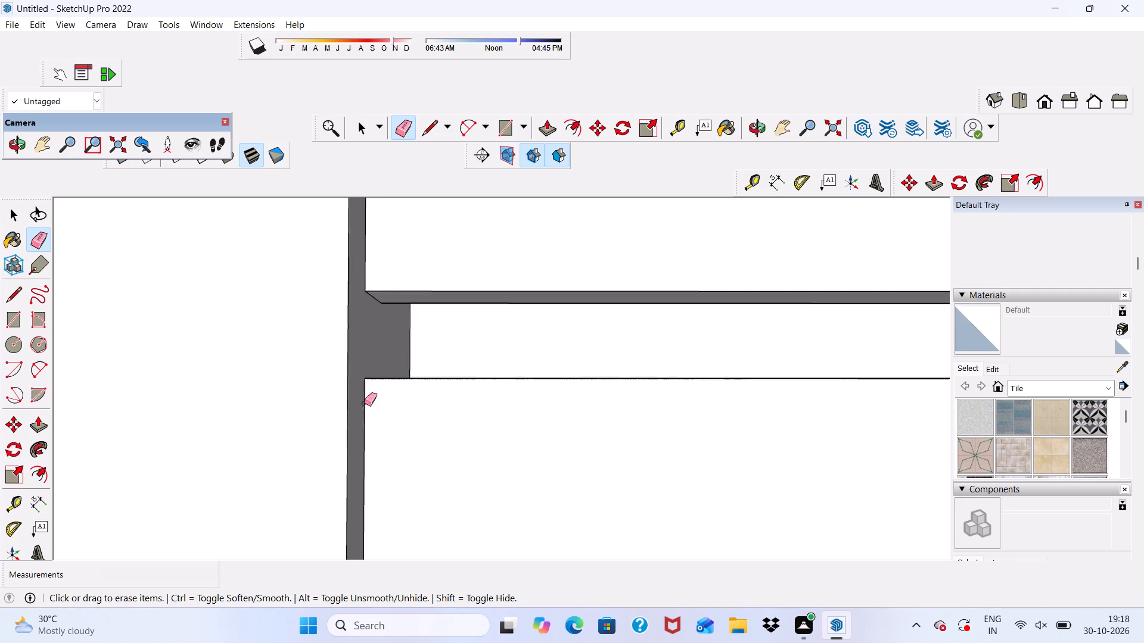
scroll(364, 403, "down", 2)
scroll(347, 333, "up", 1)
scroll(347, 333, "down", 12)
scroll(364, 286, "up", 14)
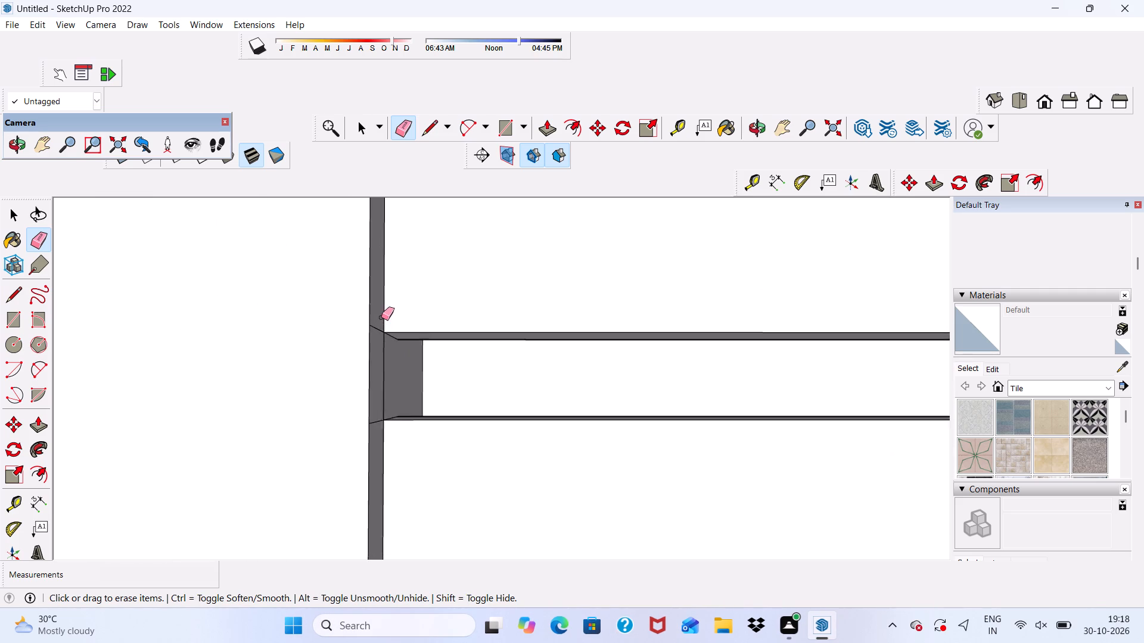
scroll(381, 317, "up", 5)
left_click_drag(374, 323, 380, 366)
left_click_drag(380, 367, 391, 391)
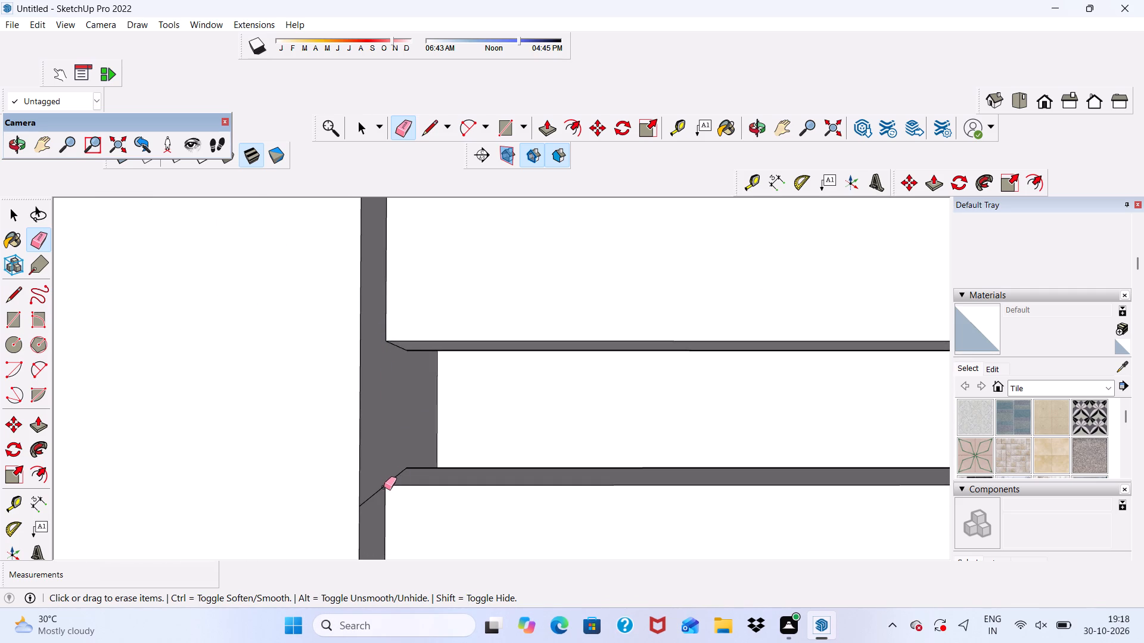
left_click_drag(369, 489, 374, 525)
Erase the leftover edge lines on the left jamb at the fifth slat gap from the bottom.
scroll(337, 430, "down", 20)
scroll(327, 274, "up", 3)
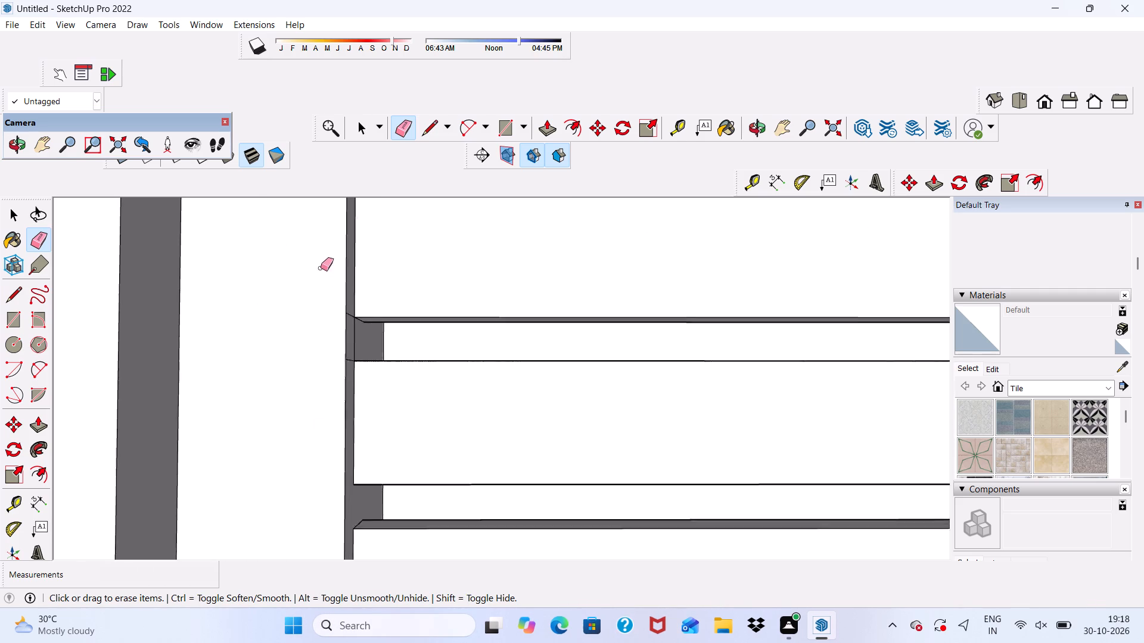
scroll(321, 268, "up", 14)
left_click_drag(301, 264, 329, 357)
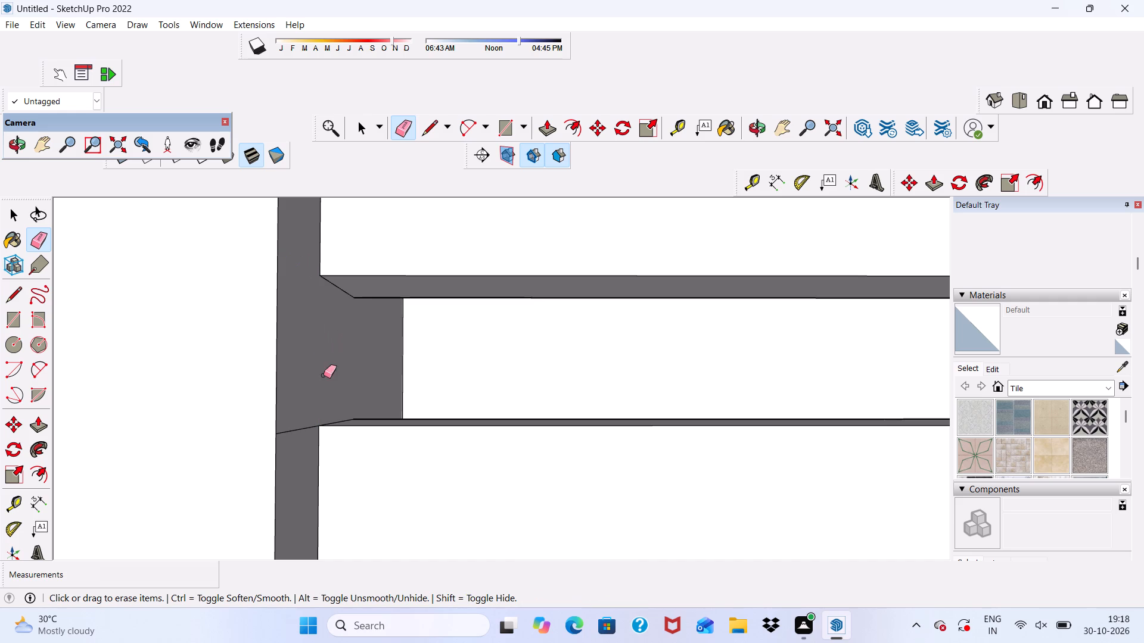
left_click_drag(303, 411, 303, 445)
Erase the leftover edge lines where a mid-height slat gap meets the recess's right jamb.
scroll(295, 444, "down", 20)
scroll(295, 444, "down", 5)
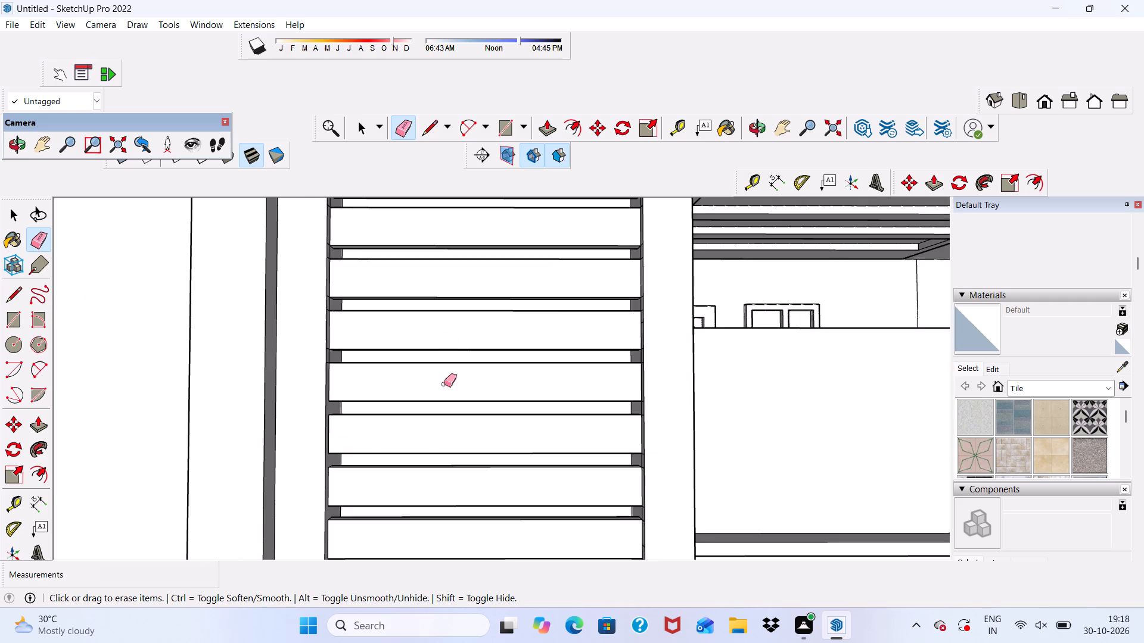
scroll(444, 384, "down", 6)
middle_click_drag(452, 407, 571, 452)
scroll(657, 424, "up", 10)
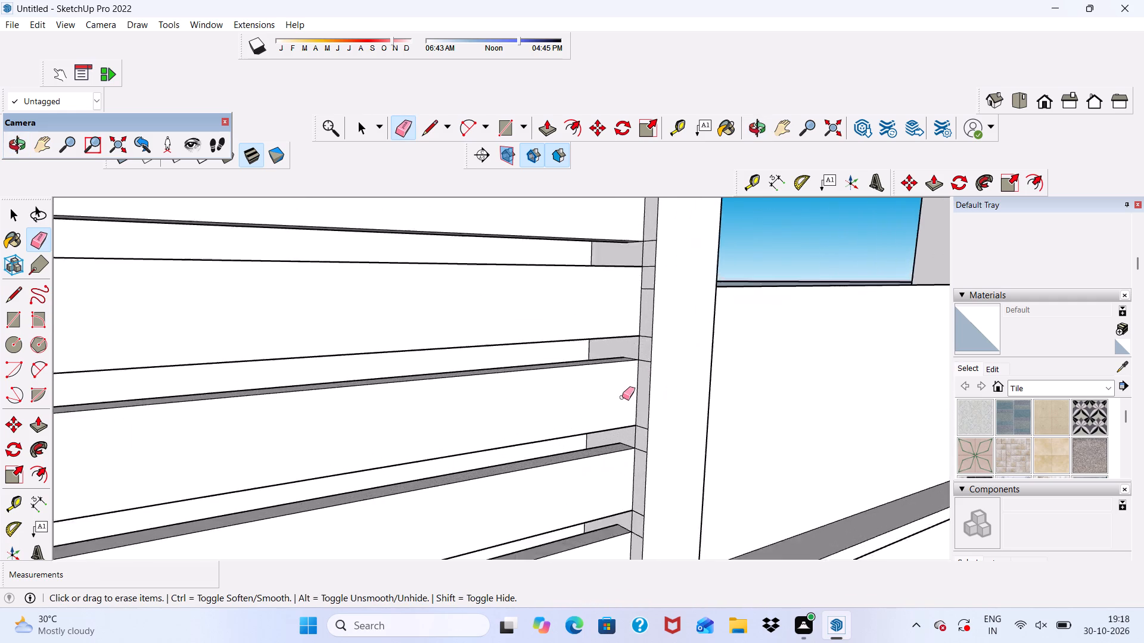
scroll(622, 397, "up", 10)
left_click_drag(652, 281, 661, 358)
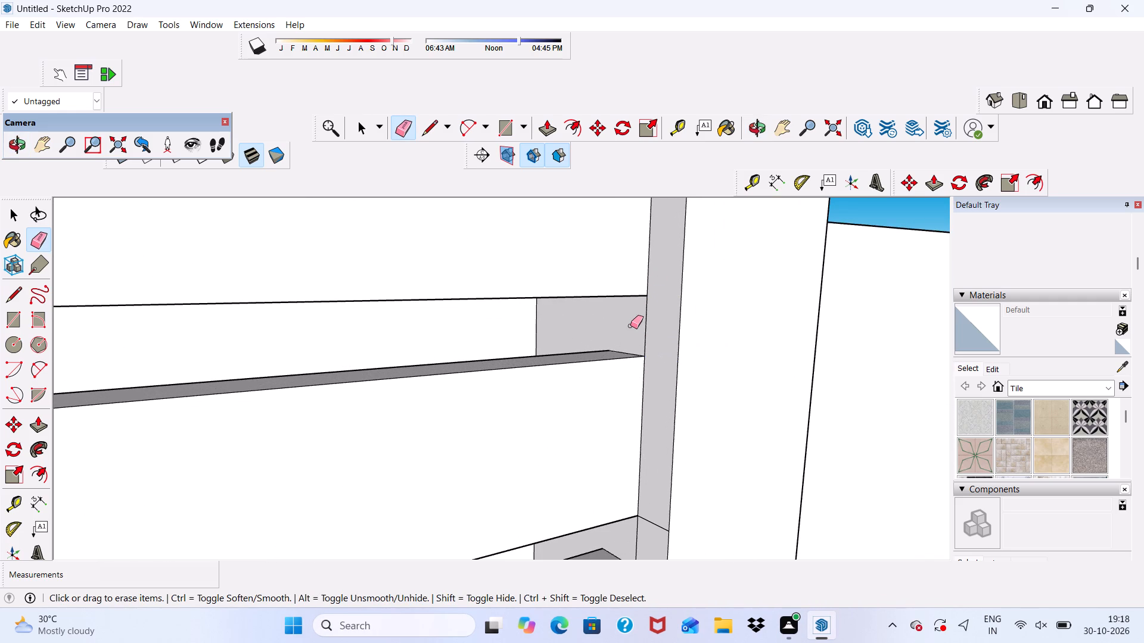
left_click_drag(630, 326, 652, 345)
Erase the horizontal and vertical edge lines on the right jamb at the slat gap directly below the cleaned one.
scroll(639, 460, "up", 2)
scroll(616, 328, "down", 6)
scroll(626, 477, "down", 1)
scroll(626, 496, "up", 5)
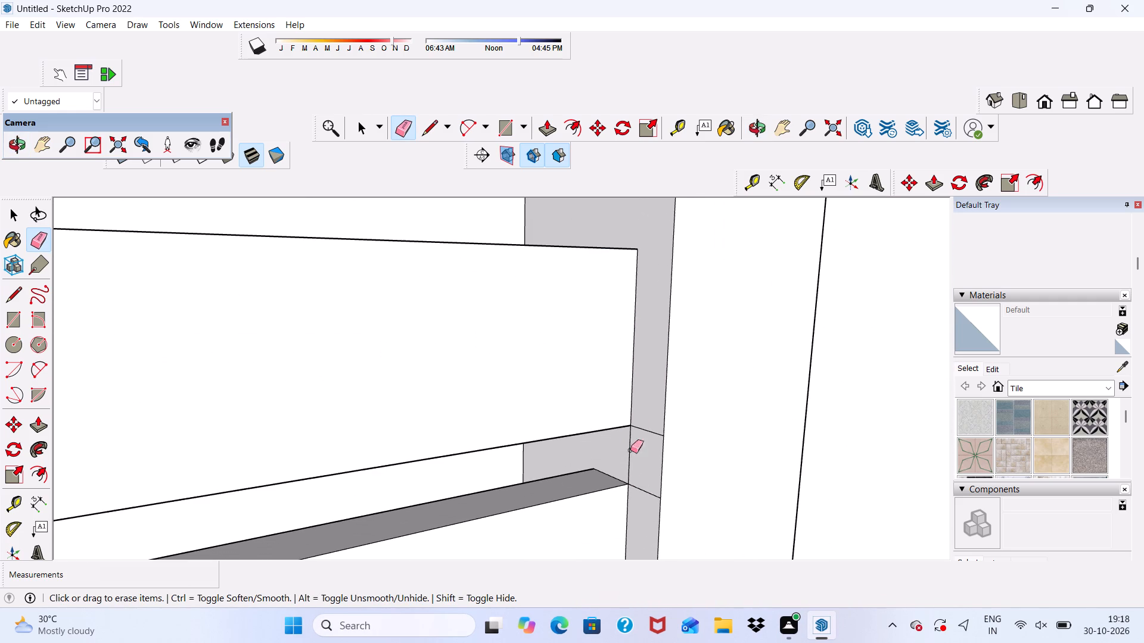
left_click_drag(637, 410, 649, 480)
scroll(646, 482, "up", 3)
left_click(623, 450)
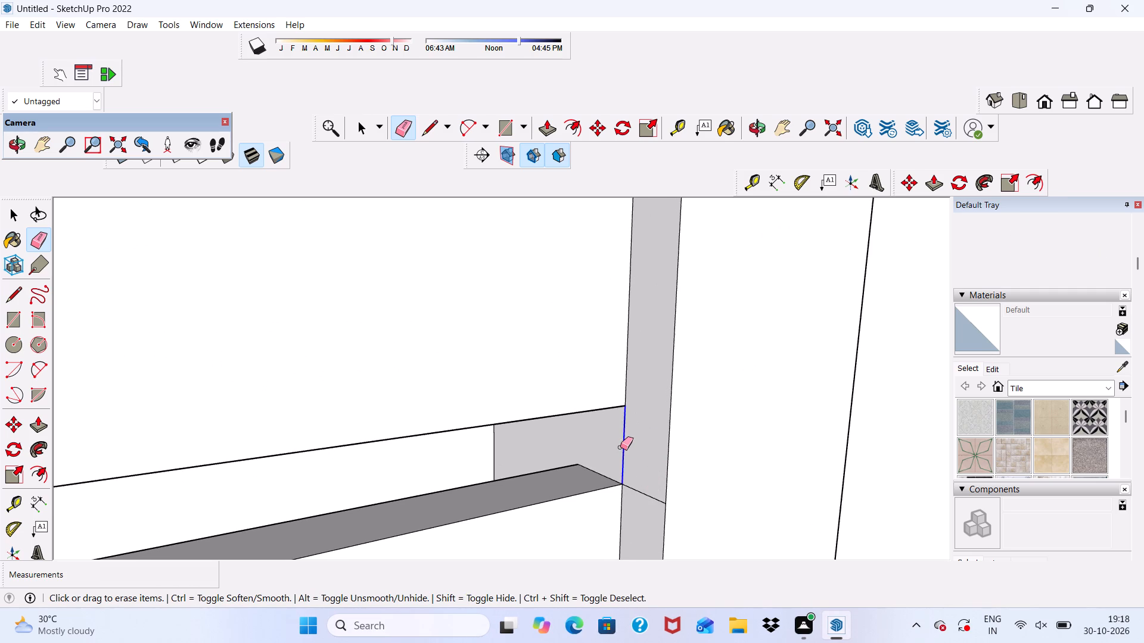
left_click_drag(632, 488, 638, 504)
Erase the leftover edge lines on the right jamb at the first slat gap above the two cleaned ones.
scroll(589, 429, "down", 10)
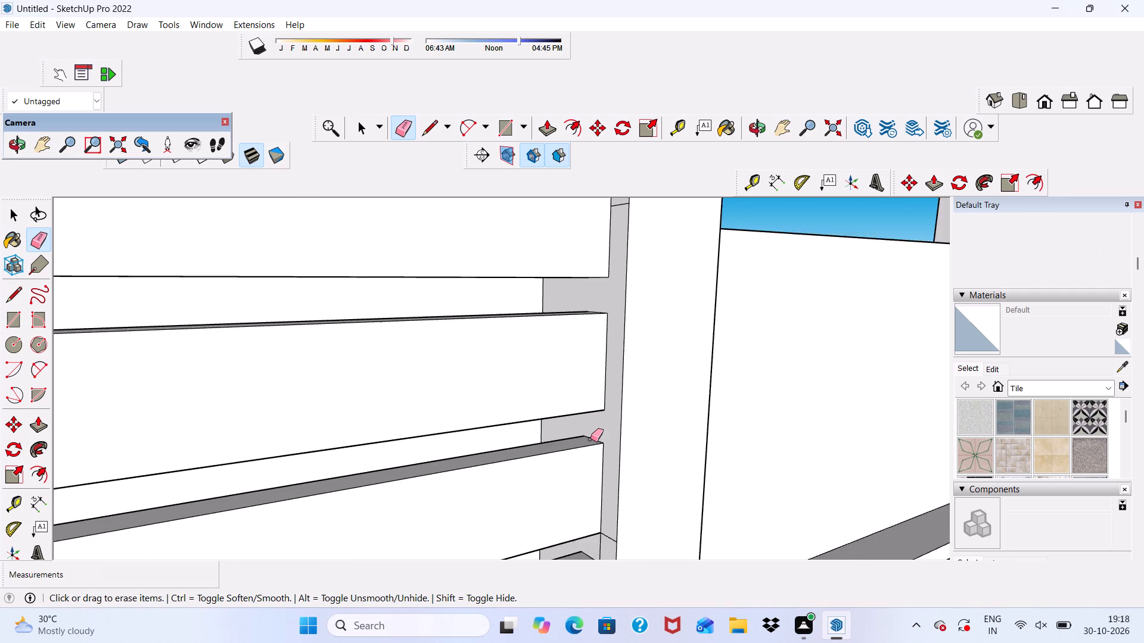
scroll(590, 439, "up", 1)
middle_click_drag(590, 439, 582, 479)
scroll(592, 326, "down", 5)
scroll(613, 257, "up", 10)
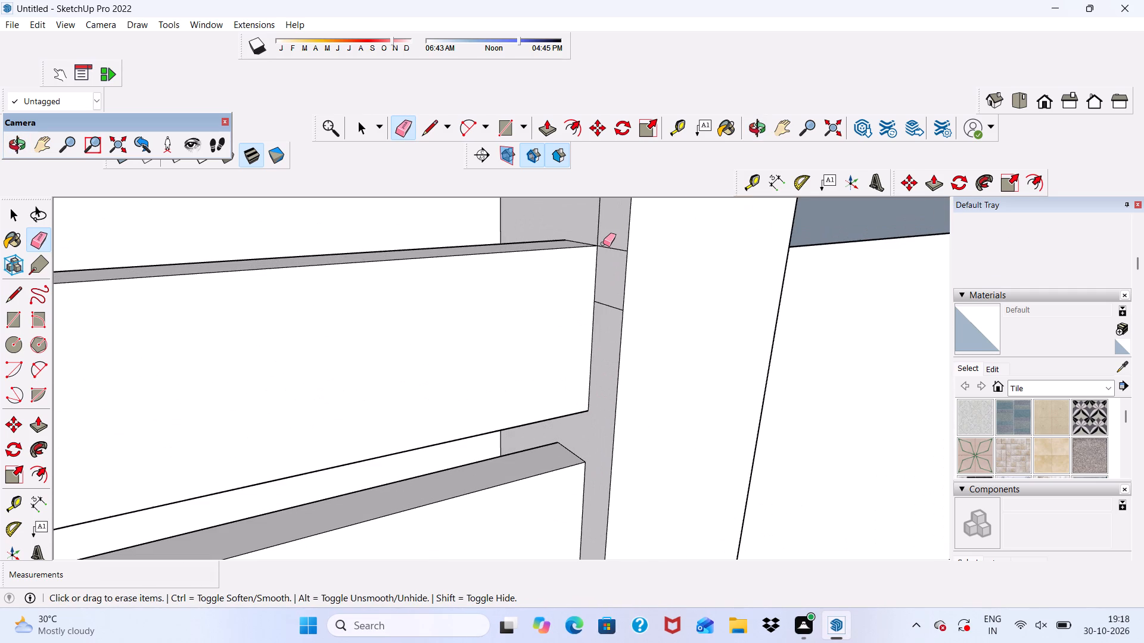
left_click_drag(603, 244, 610, 308)
left_click(599, 224)
Erase the leftover horizontal and vertical edge lines on the right jamb at the next slat gap up.
scroll(590, 296, "down", 13)
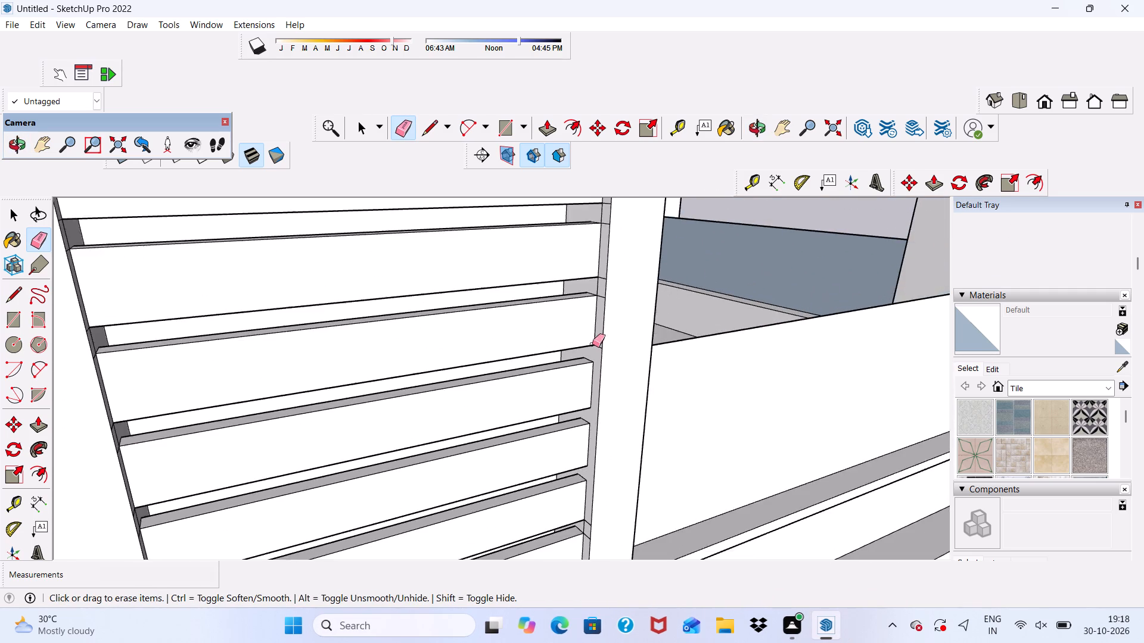
scroll(592, 346, "up", 6)
left_click(602, 353)
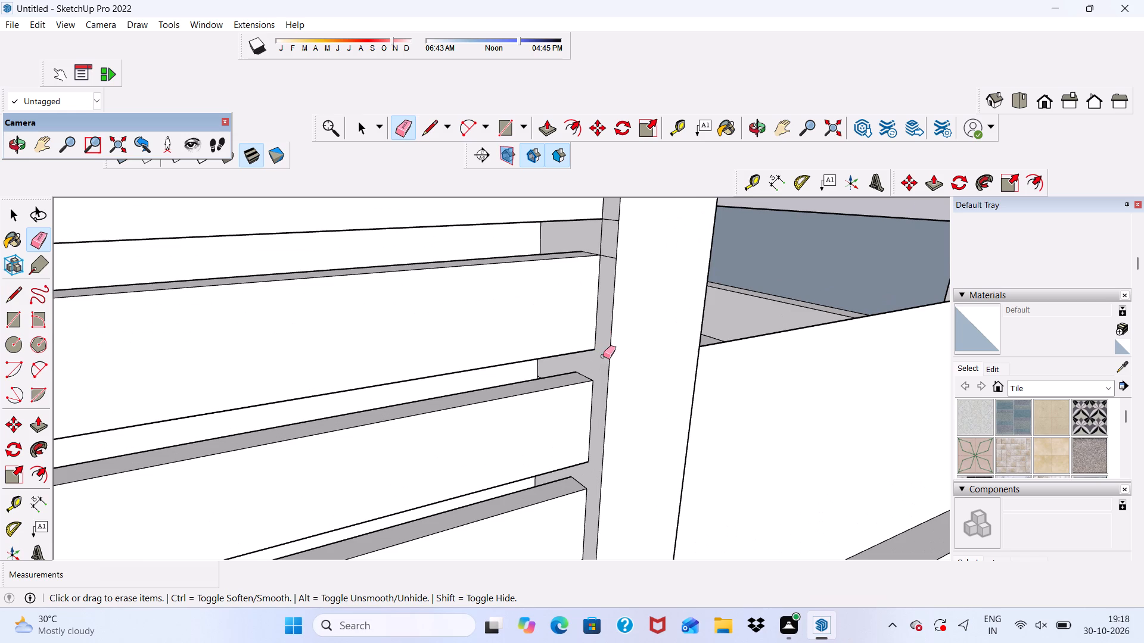
scroll(601, 373, "down", 4)
scroll(598, 311, "up", 4)
scroll(612, 279, "down", 1)
scroll(607, 274, "up", 4)
left_click_drag(607, 269, 606, 313)
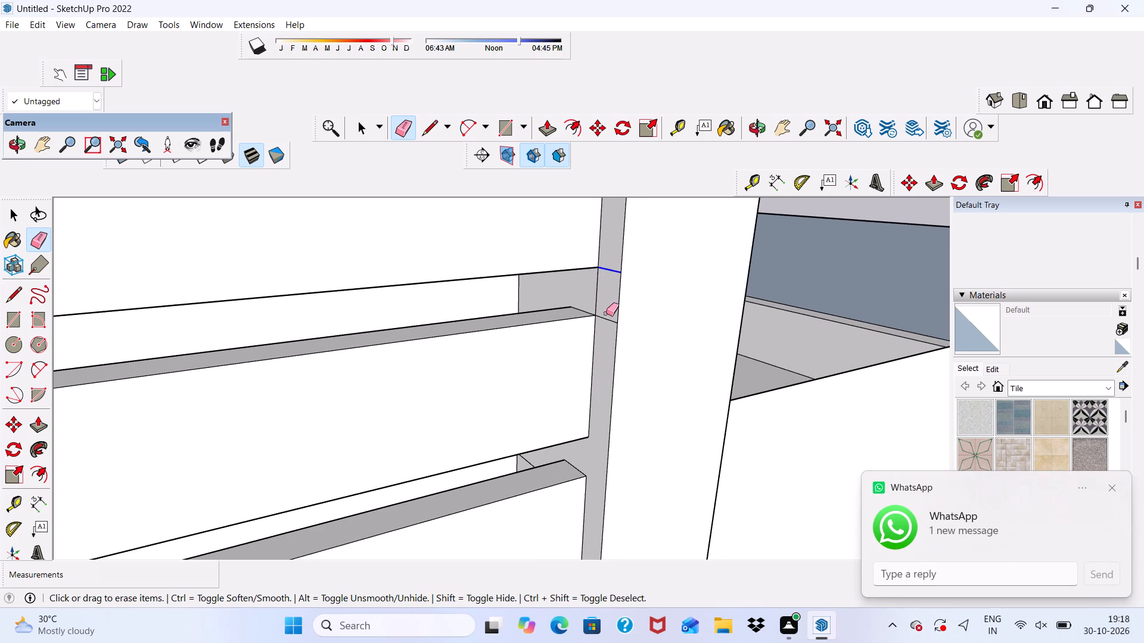
left_click_drag(606, 313, 604, 321)
left_click(598, 294)
Erase the leftover edge lines on the right jamb at the next uncleaned slat gap above.
scroll(593, 308, "down", 5)
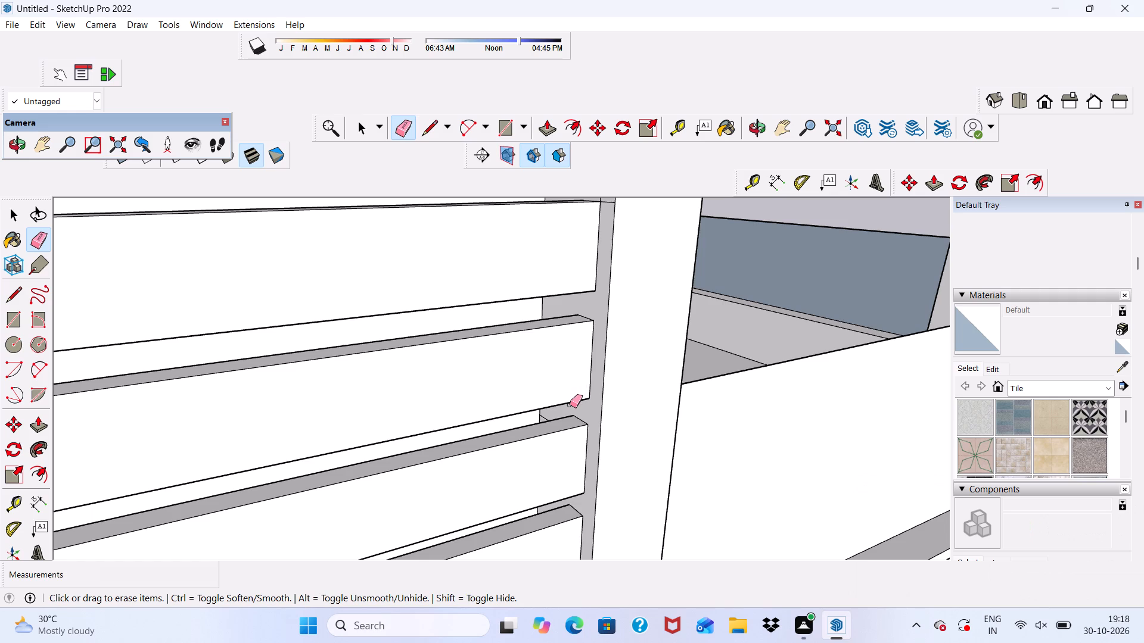
scroll(573, 420, "down", 4)
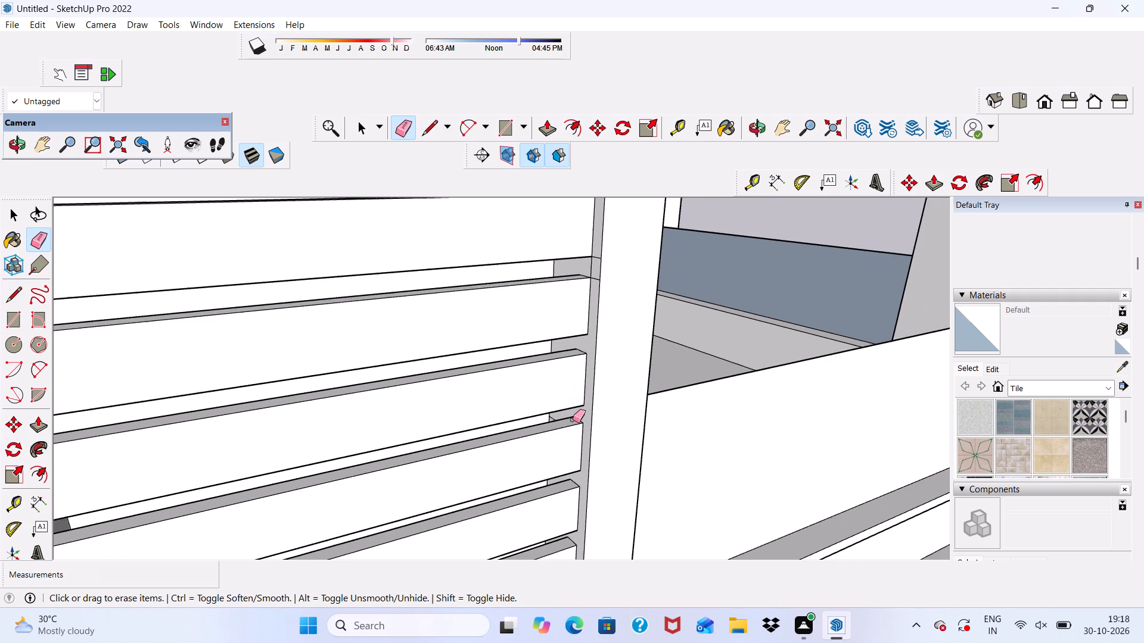
scroll(573, 420, "down", 5)
scroll(614, 340, "up", 5)
scroll(565, 330, "up", 14)
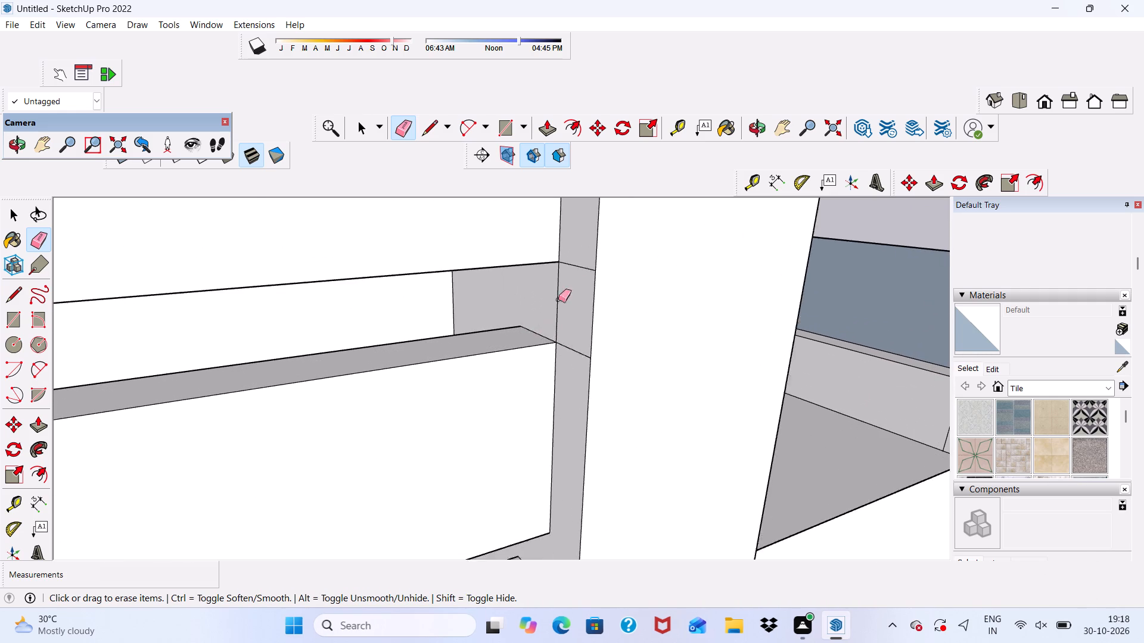
scroll(558, 299, "up", 3)
left_click_drag(582, 250, 581, 397)
left_click(551, 315)
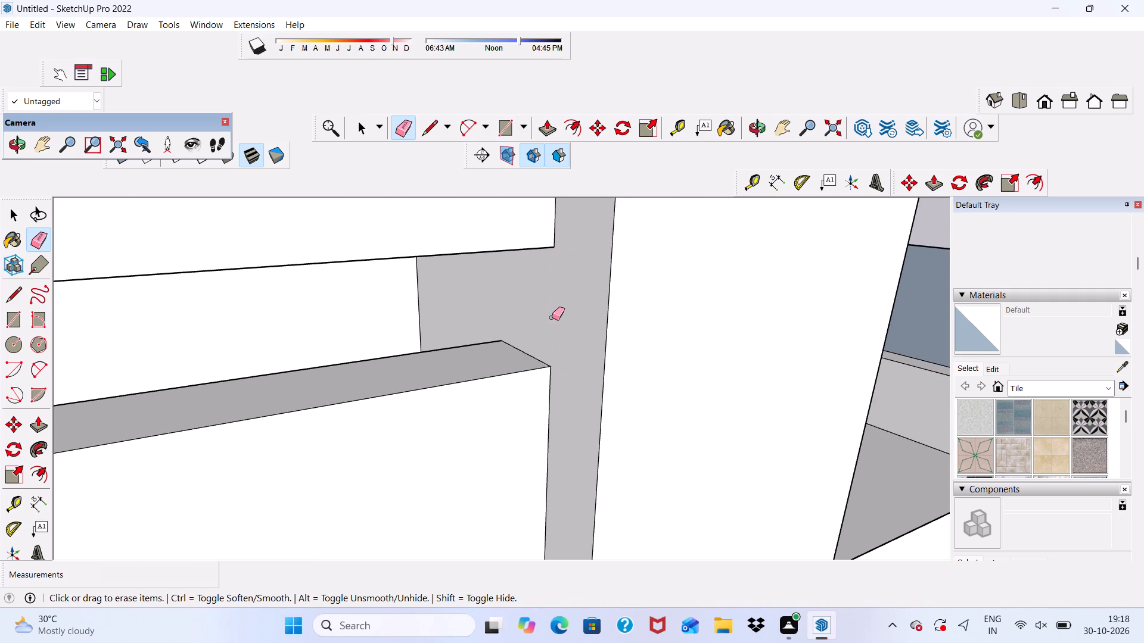
Continue up the right jamb and erase the diagonal and vertical edge lines at the following slat gap.
scroll(552, 349, "down", 11)
scroll(557, 418, "down", 6)
scroll(513, 233, "up", 4)
scroll(576, 314, "up", 9)
left_click_drag(595, 314, 602, 410)
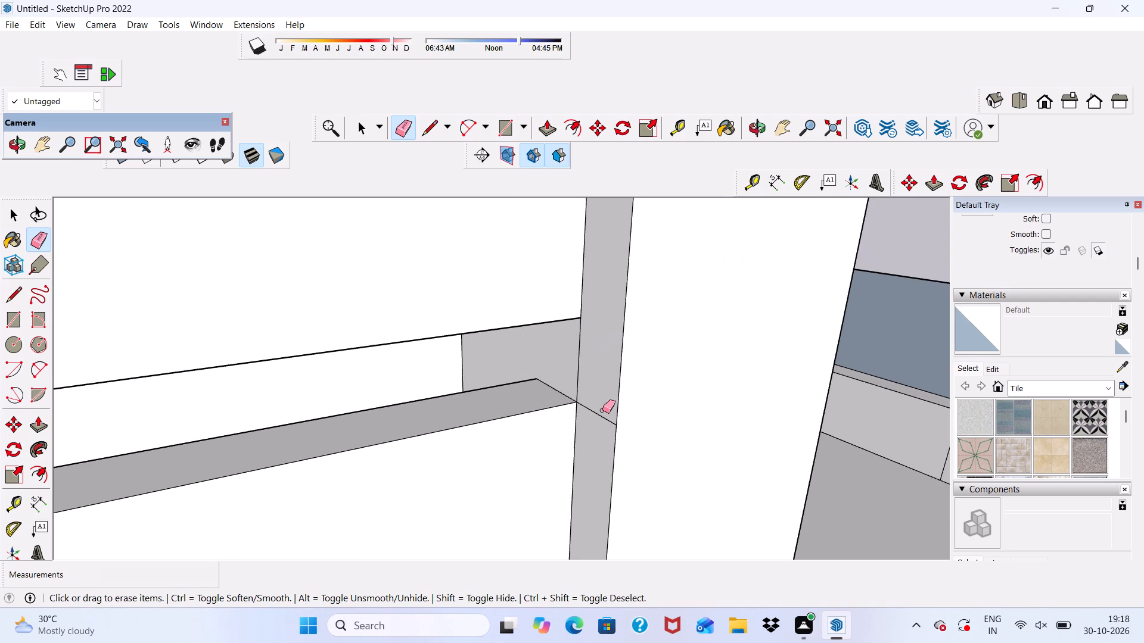
left_click_drag(593, 399, 597, 424)
left_click(580, 380)
left_click(579, 372)
Erase the leftover edge lines on the right jamb at the opening above the topmost slat.
scroll(559, 376, "down", 3)
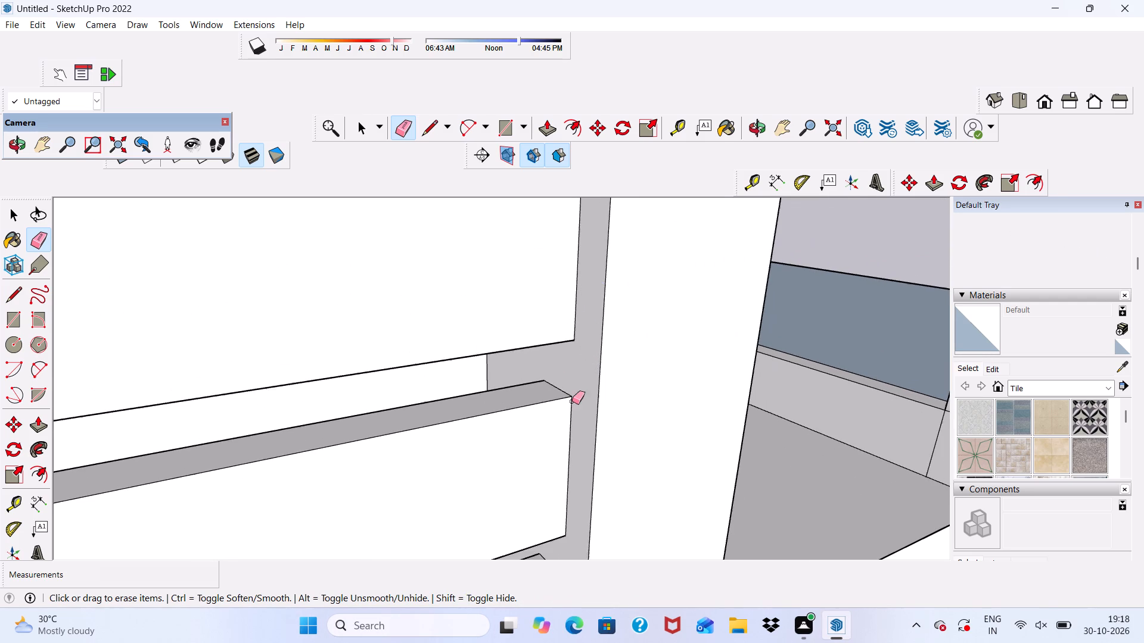
scroll(572, 401, "down", 7)
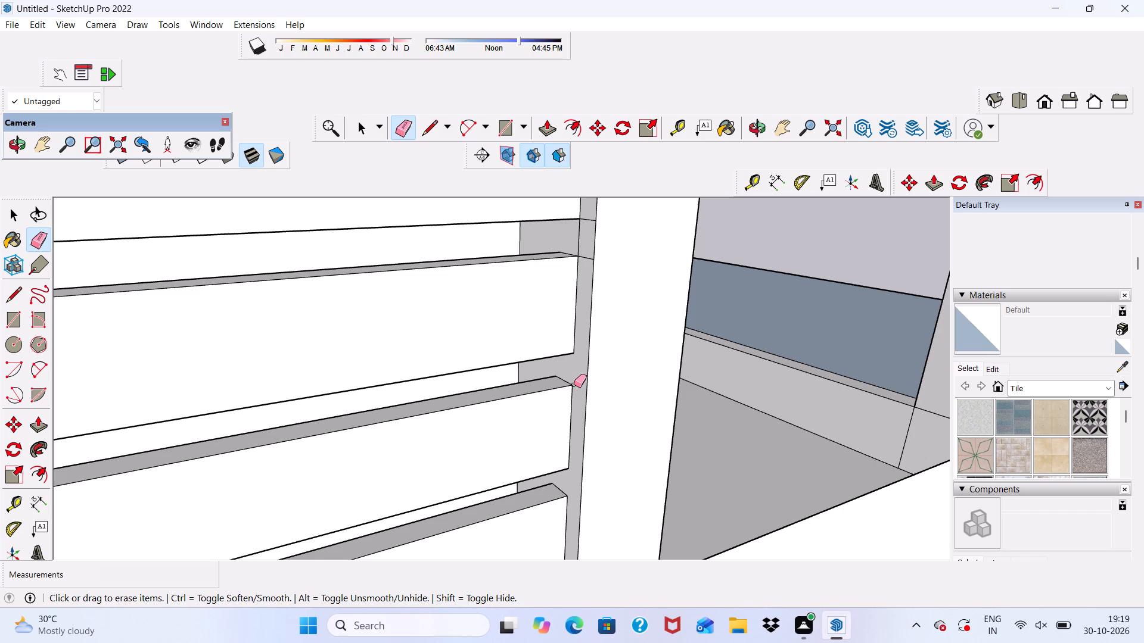
scroll(555, 385, "down", 5)
scroll(548, 450, "down", 6)
scroll(623, 339, "up", 6)
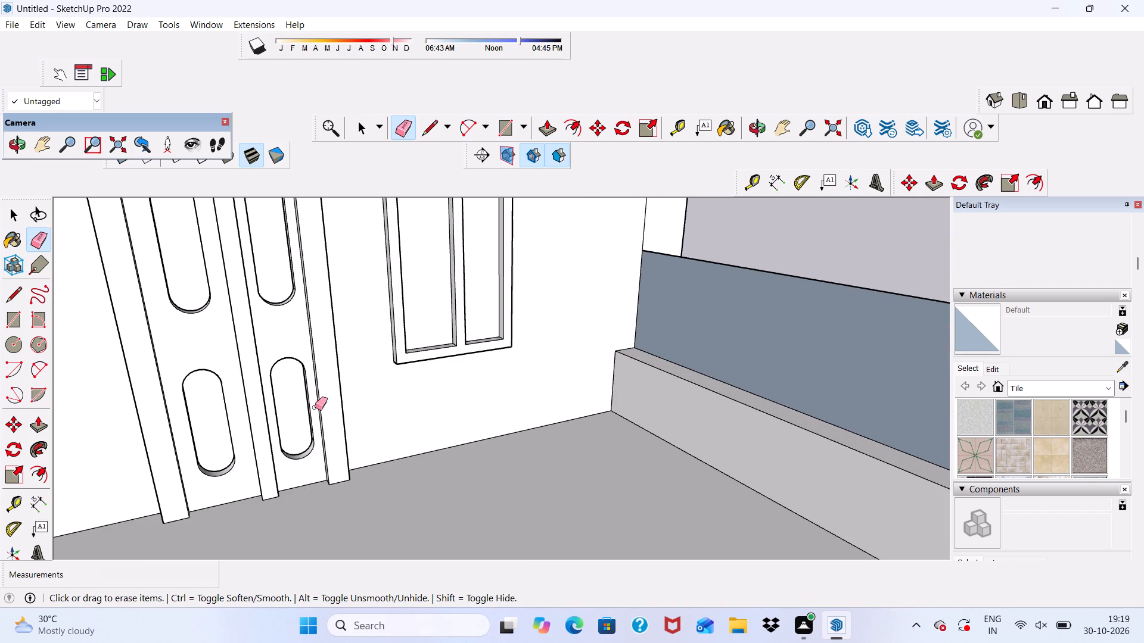
scroll(360, 329, "down", 10)
scroll(441, 419, "up", 17)
middle_click_drag(462, 368, 524, 332)
scroll(509, 347, "up", 4)
left_click_drag(458, 322, 467, 373)
left_click(474, 377)
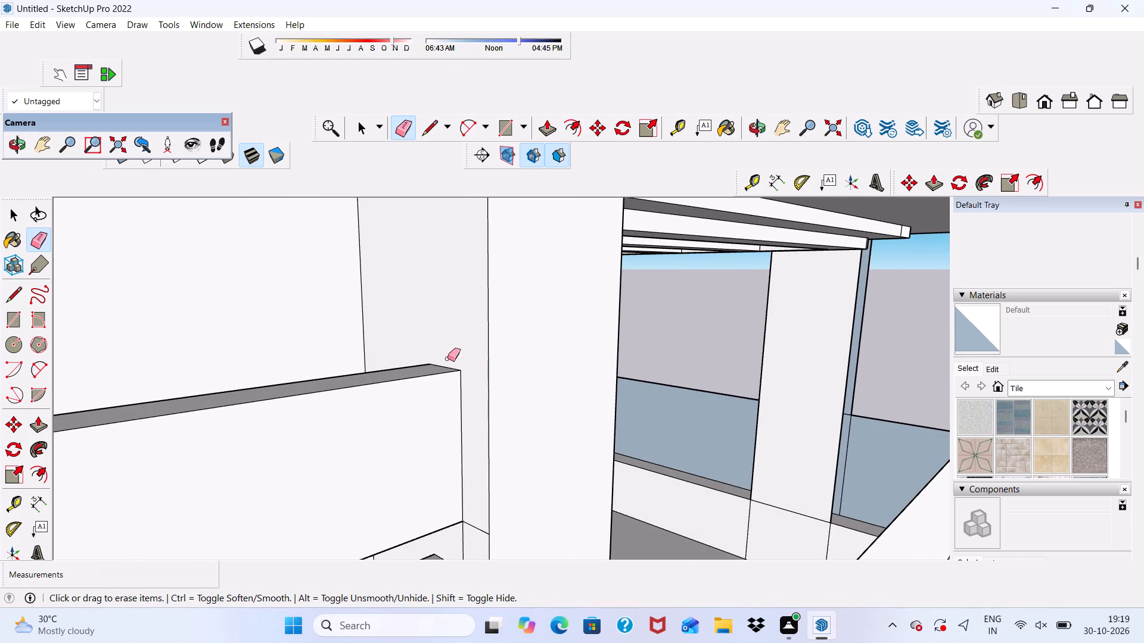
Erase the leftover edge lines on the right jamb at the gap directly below the topmost slat.
scroll(440, 355, "down", 6)
scroll(436, 484, "up", 5)
left_click_drag(475, 449, 472, 458)
left_click_drag(461, 462, 461, 467)
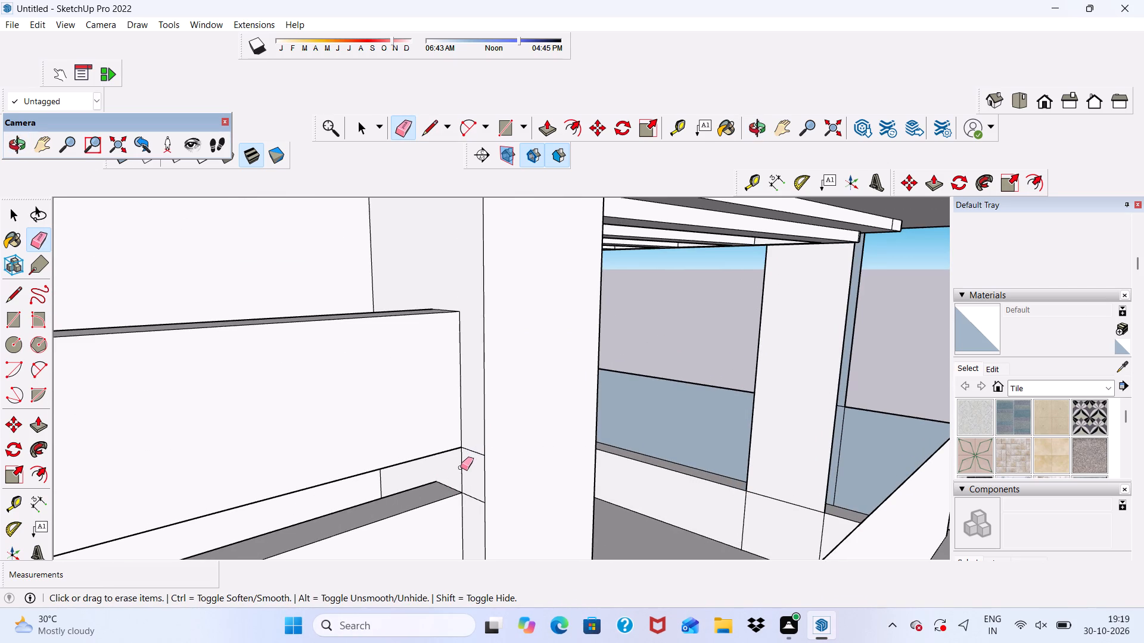
left_click_drag(461, 467, 462, 468)
left_click_drag(475, 444, 471, 467)
left_click_drag(464, 467, 464, 475)
left_click_drag(471, 497, 474, 502)
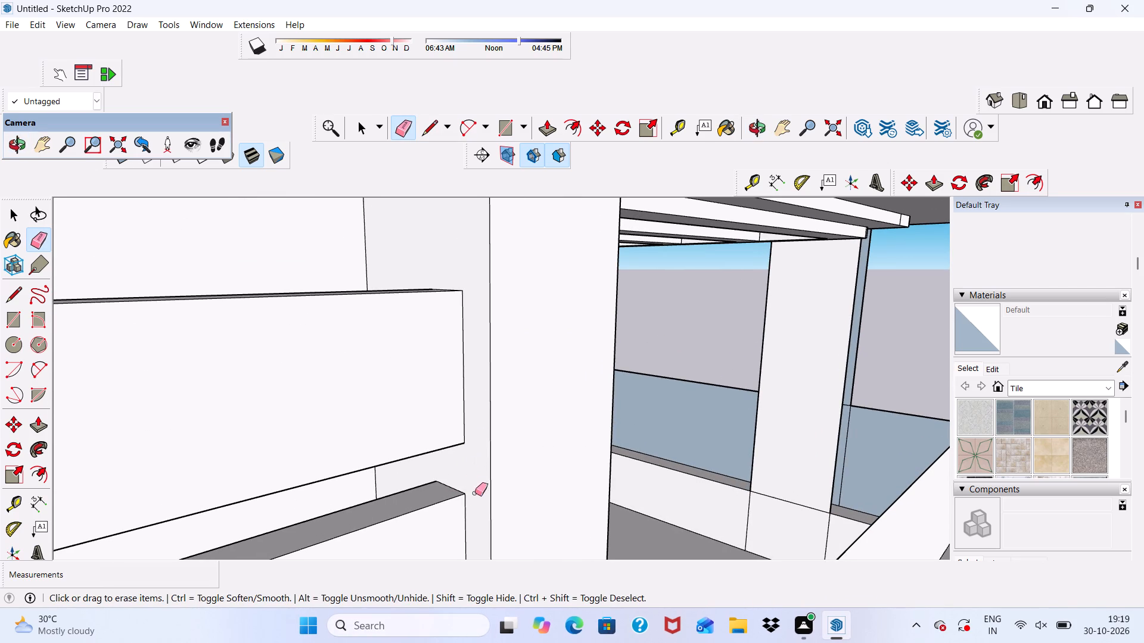
Erase the leftover edge lines on the recess's left jamb at the opening above the topmost slat.
scroll(449, 355, "down", 10)
scroll(480, 426, "down", 4)
middle_click_drag(492, 488, 365, 483)
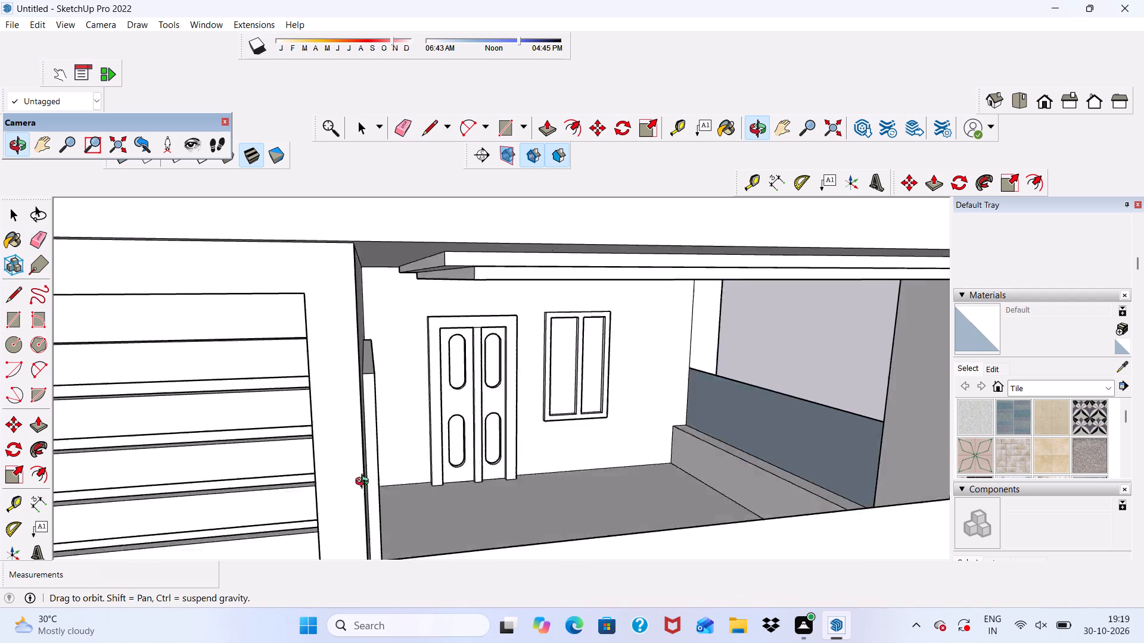
middle_click_drag(365, 483, 299, 468)
scroll(310, 392, "down", 10)
scroll(369, 448, "up", 9)
middle_click_drag(426, 426, 415, 425)
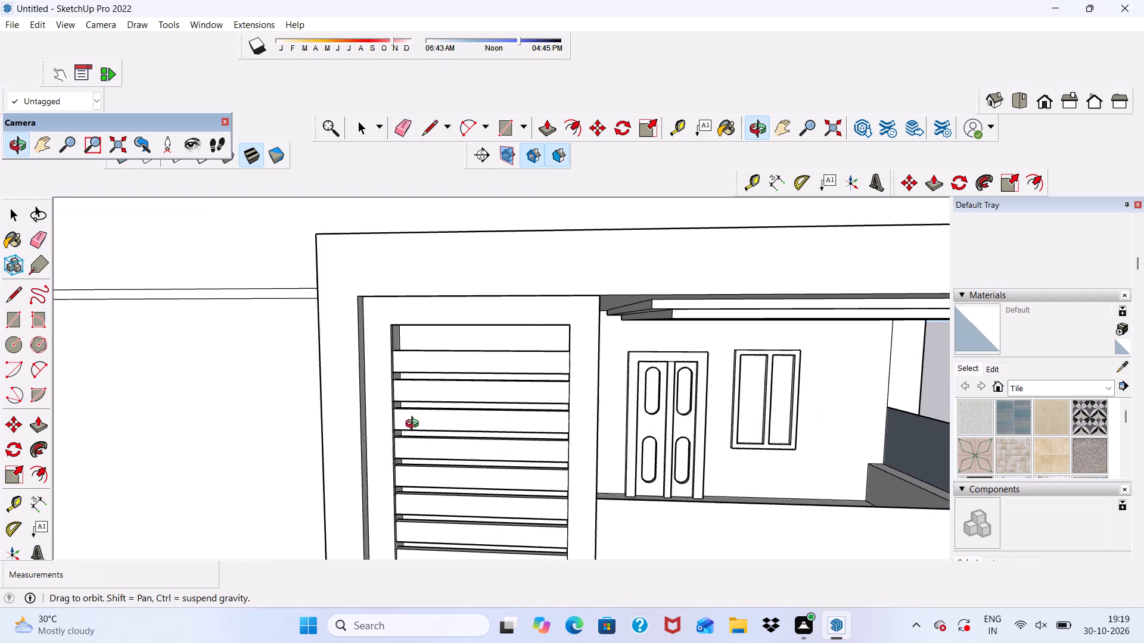
middle_click_drag(415, 425, 298, 441)
scroll(321, 411, "up", 13)
left_click_drag(330, 307, 331, 313)
left_click_drag(329, 345, 329, 376)
left_click(335, 345)
Erase the two cross edge lines on the left jamb at the second slat gap from the top.
scroll(336, 416, "up", 2)
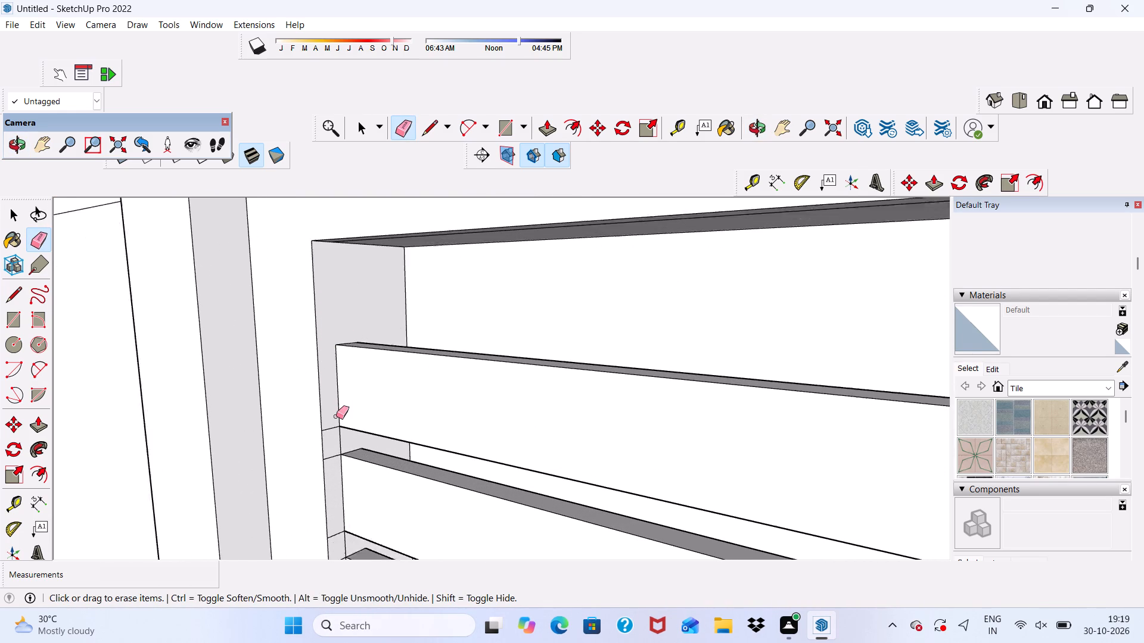
scroll(336, 416, "up", 1)
left_click_drag(332, 424, 332, 480)
Erase the cross and vertical edge lines on the left jamb at the third slat gap from the top.
scroll(316, 344, "down", 5)
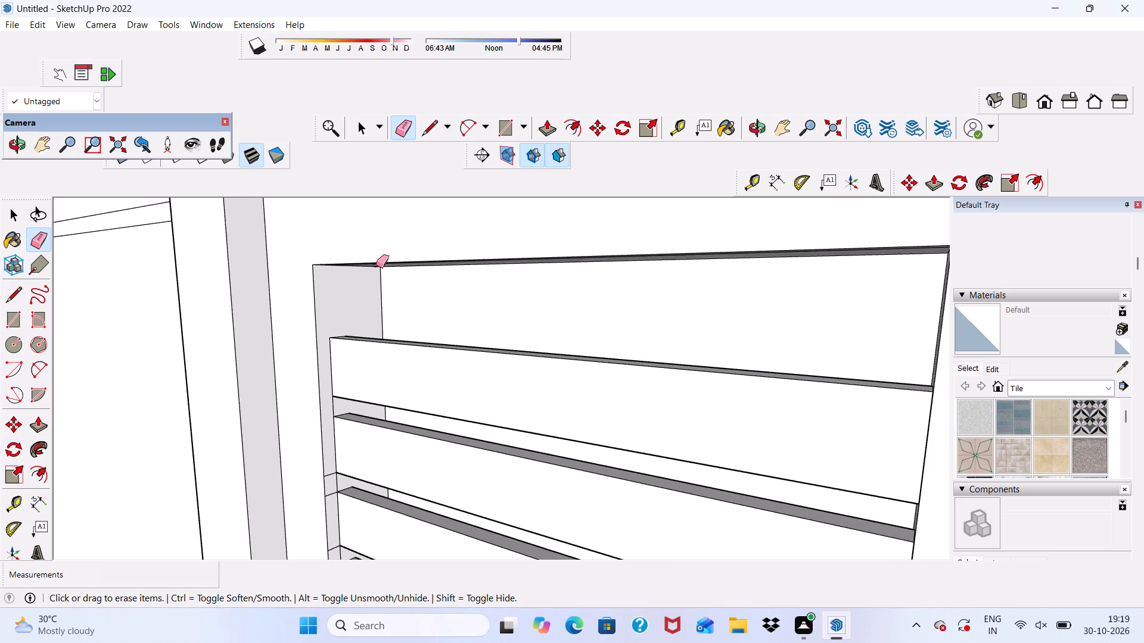
scroll(376, 265, "down", 3)
scroll(362, 432, "up", 9)
left_click_drag(322, 420, 327, 474)
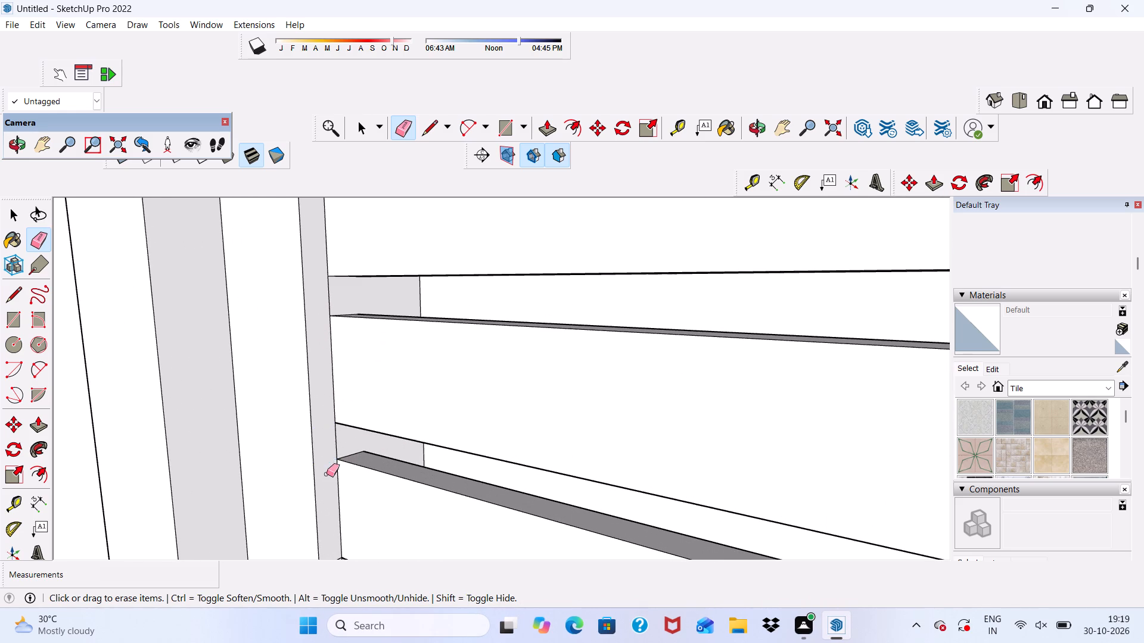
left_click(335, 443)
Erase the remaining vertical edge line on the left jamb at the second slat gap from the top.
scroll(340, 328, "down", 6)
scroll(346, 317, "up", 4)
left_click_drag(335, 308, 328, 308)
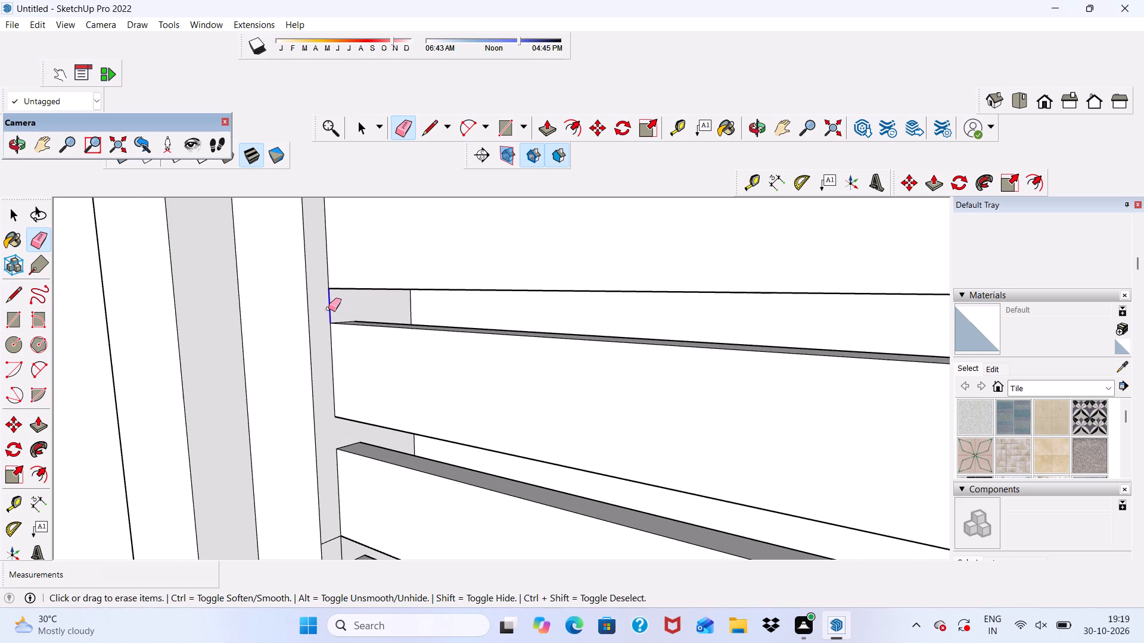
left_click_drag(328, 308, 327, 308)
Erase the cross and vertical edge lines on the left jamb at the fourth slat gap from the top.
scroll(327, 296, "down", 11)
middle_click_drag(362, 406, 523, 373)
scroll(508, 373, "down", 1)
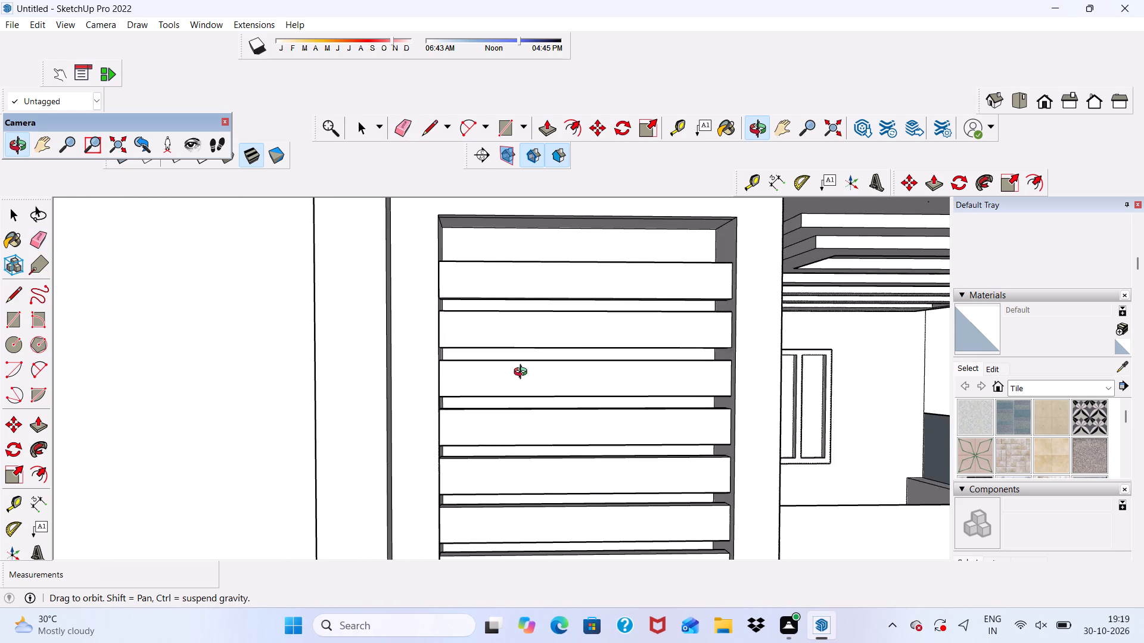
middle_click_drag(523, 373, 524, 374)
scroll(522, 422, "down", 4)
middle_click_drag(512, 418, 381, 398)
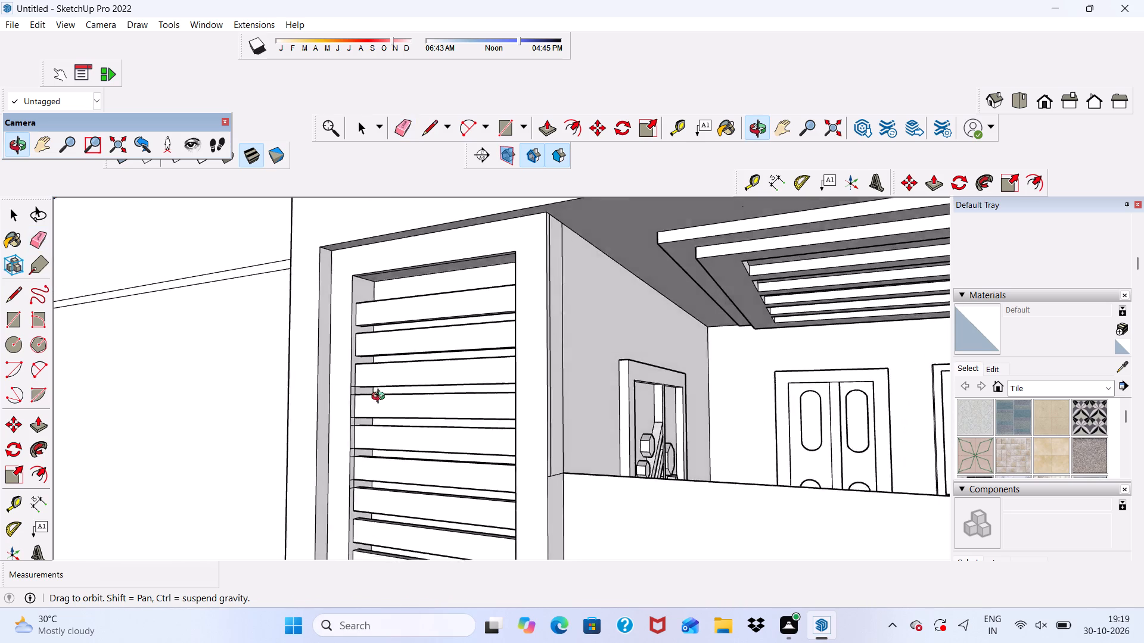
middle_click_drag(381, 398, 421, 441)
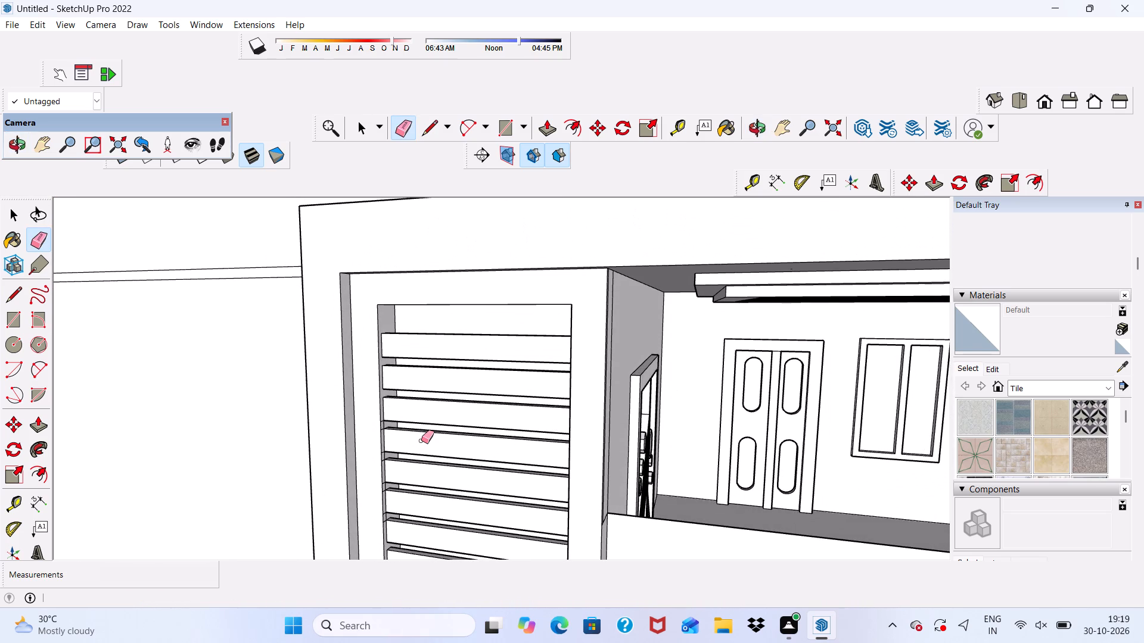
middle_click_drag(421, 441, 340, 443)
scroll(337, 430, "up", 15)
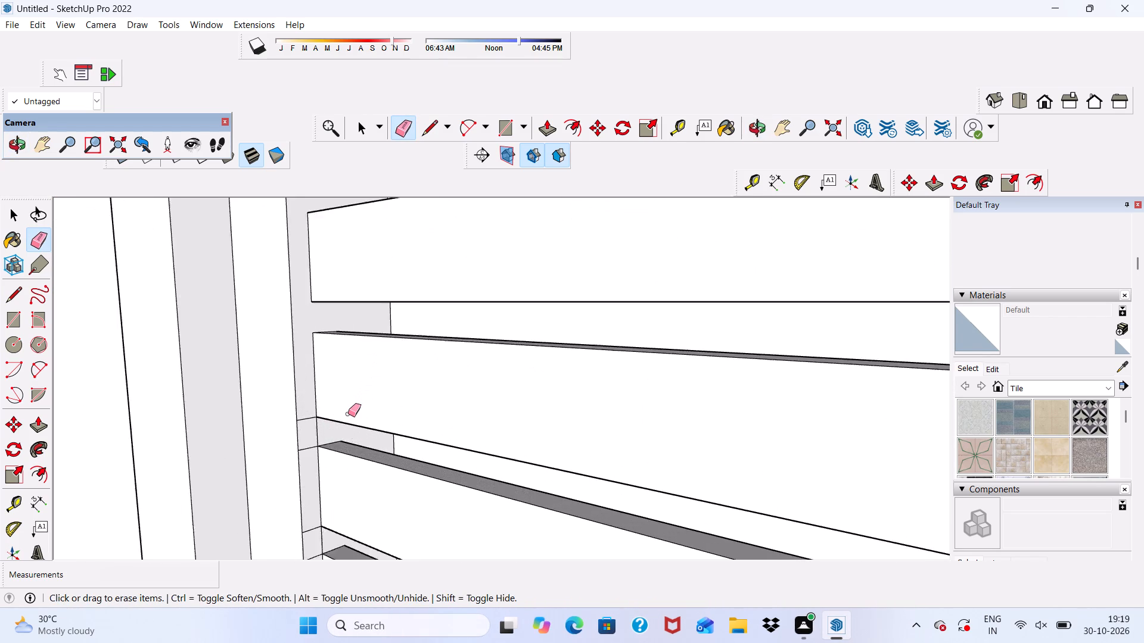
scroll(348, 414, "up", 4)
left_click_drag(283, 413, 294, 471)
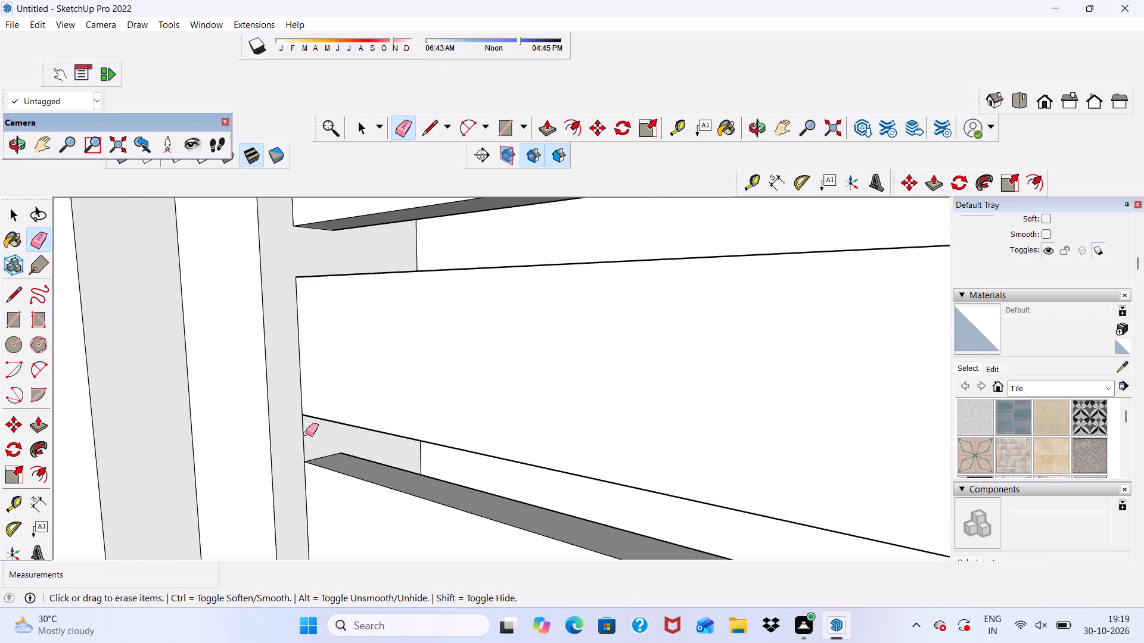
left_click(306, 433)
left_click_drag(307, 435, 302, 449)
Erase the cross and vertical edge lines on the left jamb at the fifth slat gap from the top.
scroll(329, 290, "down", 10)
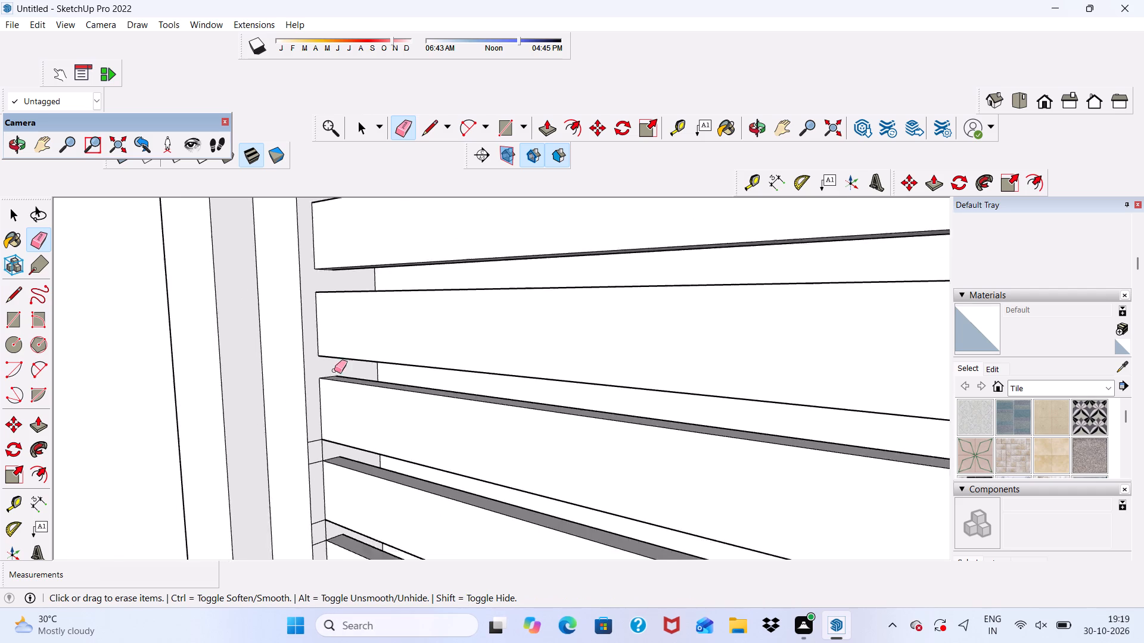
scroll(322, 497, "up", 5)
scroll(313, 388, "up", 3)
left_click_drag(312, 380, 321, 450)
left_click(328, 407)
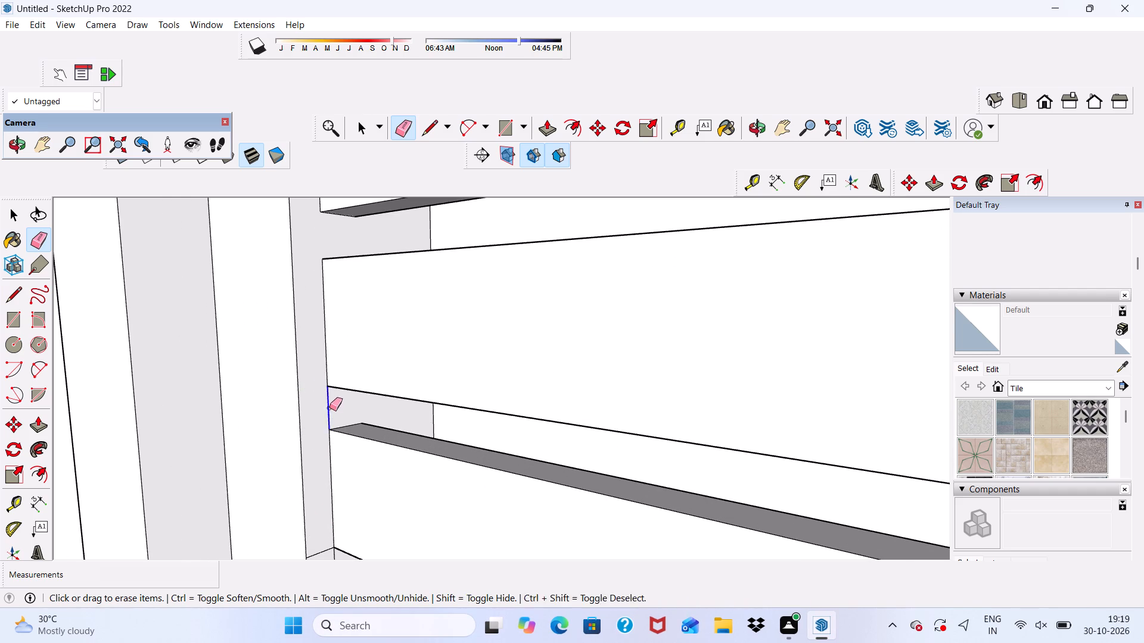
Erase the leftover cross and vertical edge lines on the left jamb at the next two slat gaps down.
scroll(334, 333, "down", 5)
scroll(347, 441, "up", 5)
left_click_drag(304, 494, 312, 528)
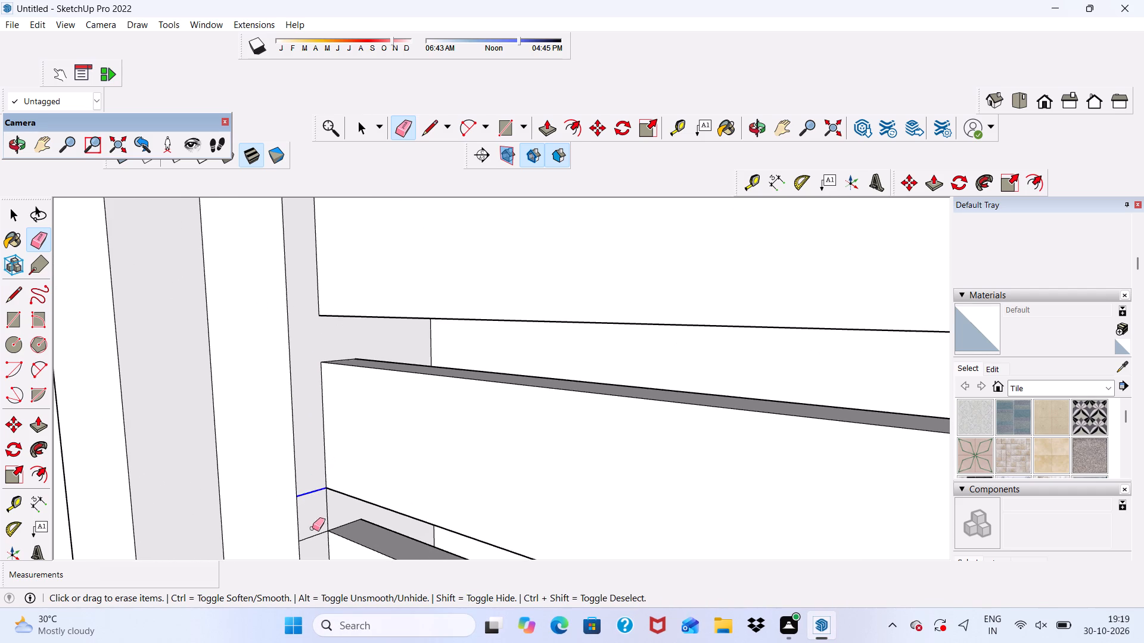
left_click_drag(312, 528, 317, 560)
scroll(313, 414, "down", 5)
scroll(328, 362, "down", 4)
scroll(319, 522, "up", 1)
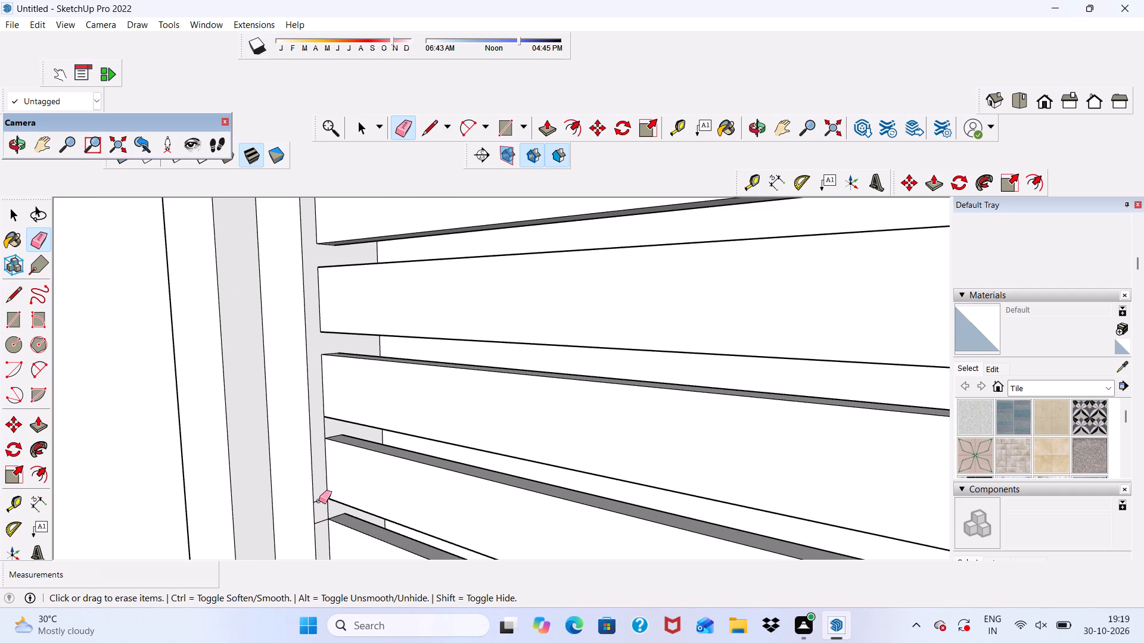
left_click_drag(319, 501, 323, 525)
scroll(329, 307, "down", 9)
scroll(341, 536, "up", 4)
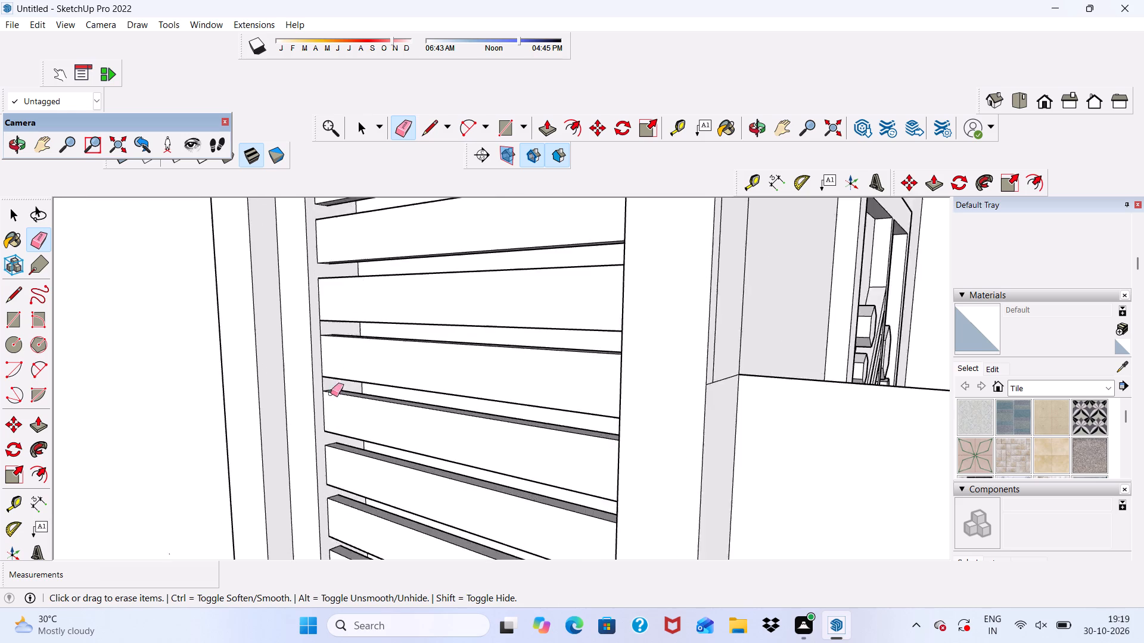
Draw a vertical line about 8' 2 3/4" long up the left jamb, from the recess's bottom corner to its top edge.
scroll(328, 367, "down", 5)
scroll(327, 551, "up", 4)
scroll(325, 422, "down", 3)
middle_click_drag(330, 459, 331, 429)
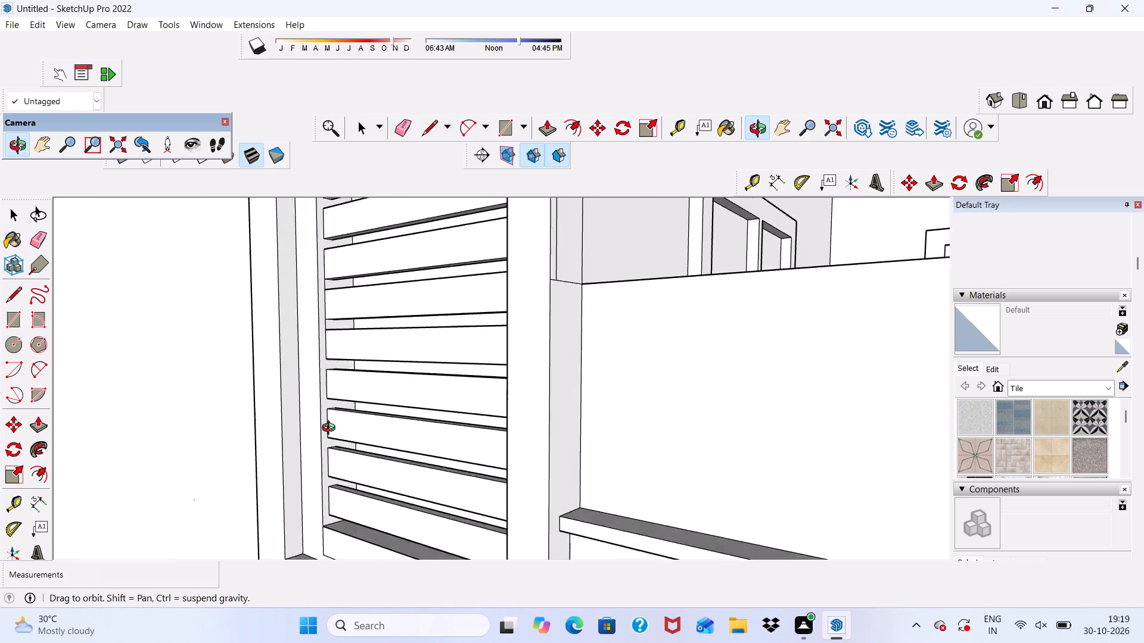
middle_click_drag(331, 429, 339, 451)
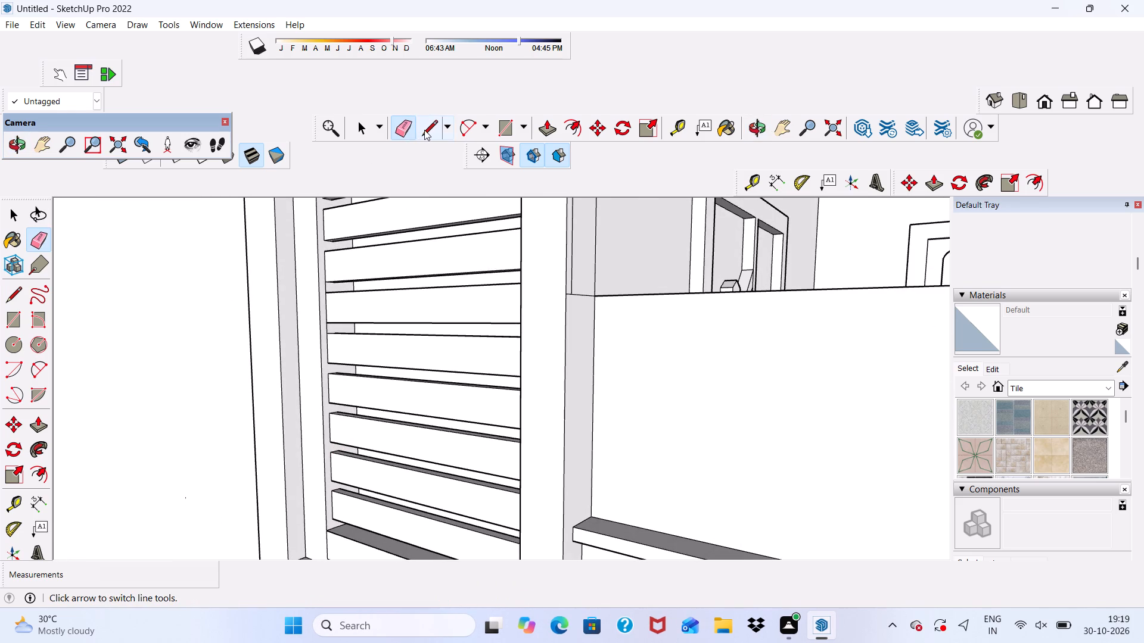
left_click(431, 128)
scroll(356, 530, "up", 7)
scroll(312, 495, "up", 1)
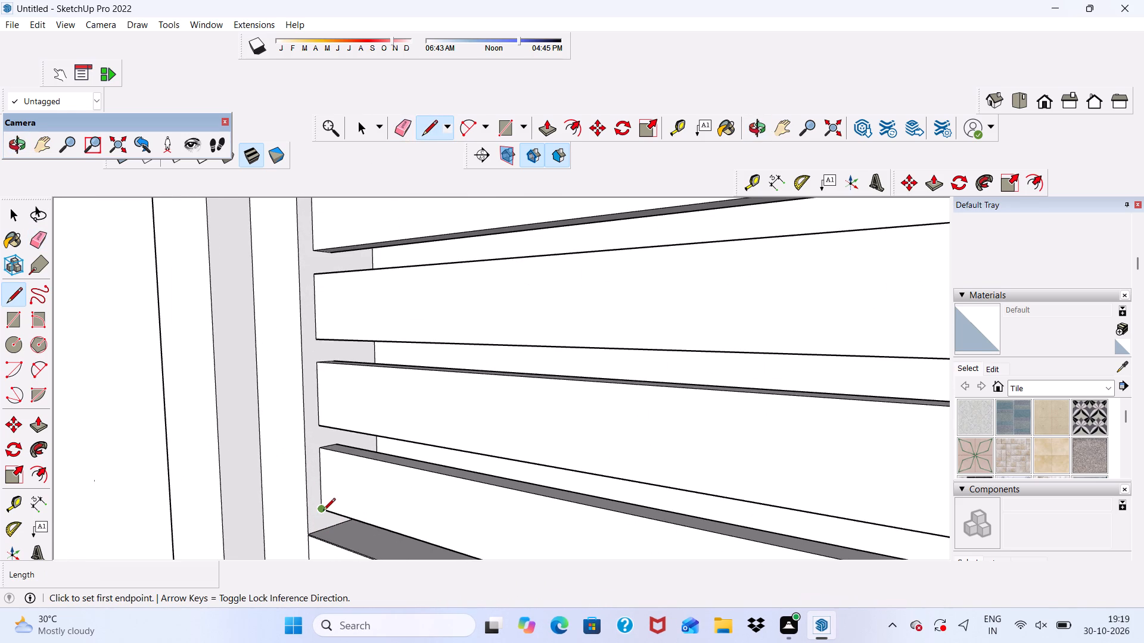
left_click(323, 511)
scroll(328, 397, "down", 5)
scroll(325, 455, "down", 11)
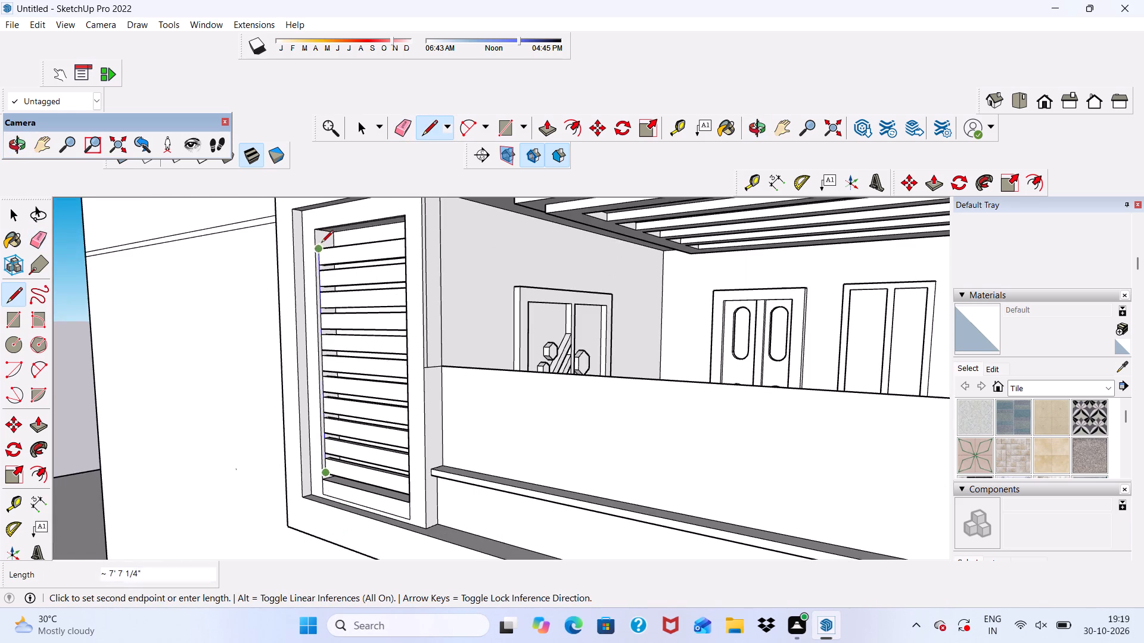
scroll(321, 244, "up", 18)
scroll(310, 263, "down", 5)
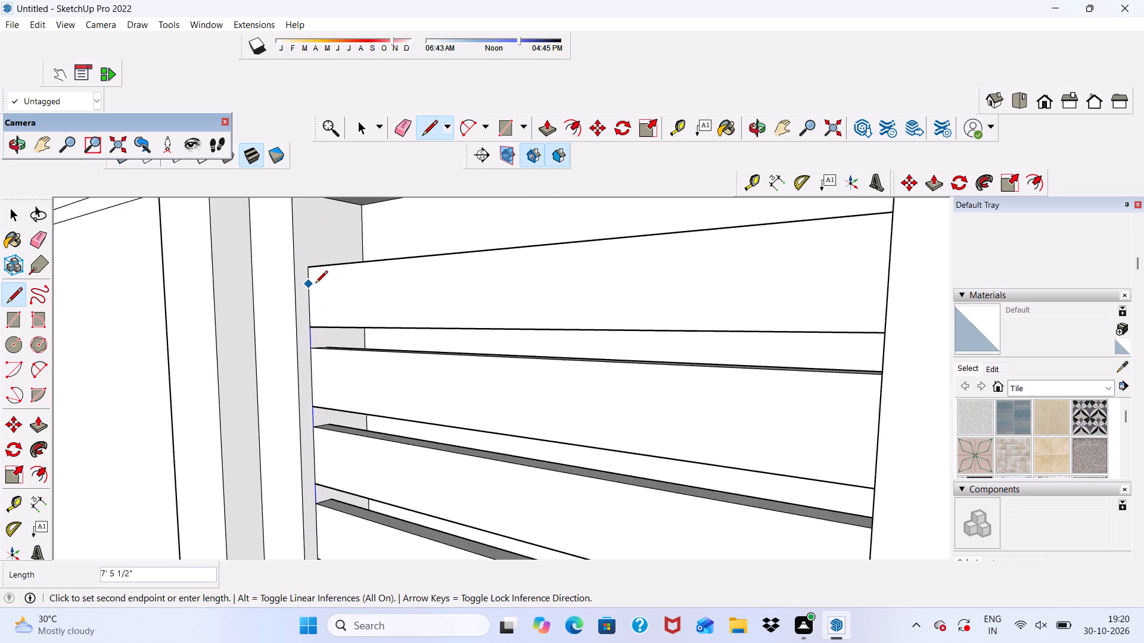
scroll(315, 284, "down", 6)
scroll(318, 233, "up", 12)
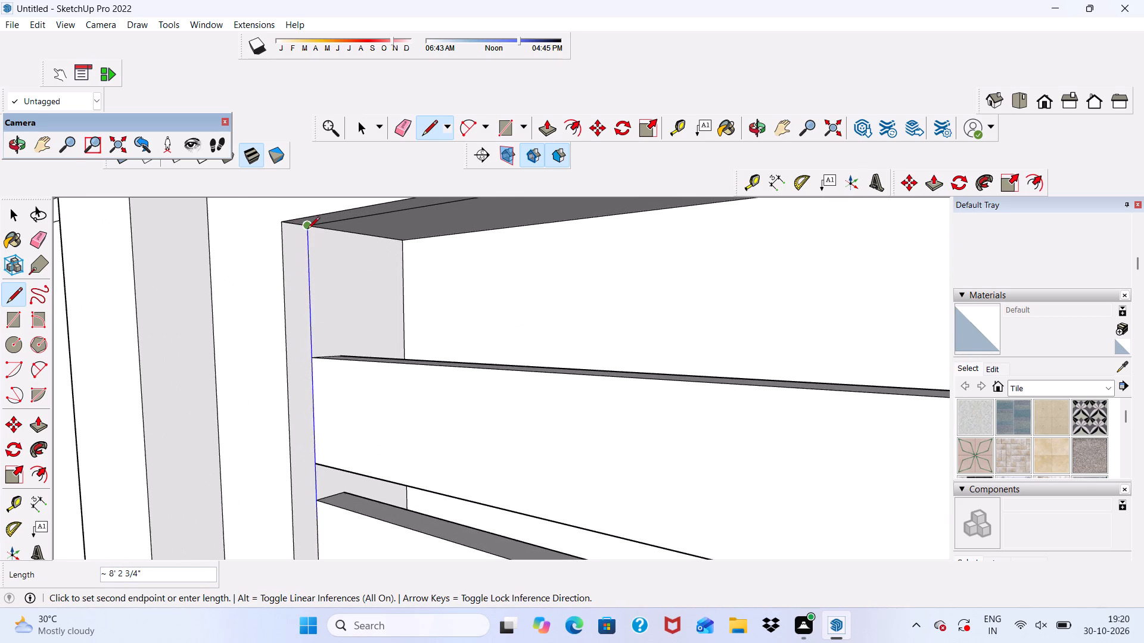
left_click(307, 230)
Draw a matching vertical line about 8' 2 3/4" long up the right jamb, from the recess's bottom corner to its top edge.
scroll(301, 268, "down", 4)
middle_click_drag(303, 404, 494, 386)
scroll(260, 369, "down", 6)
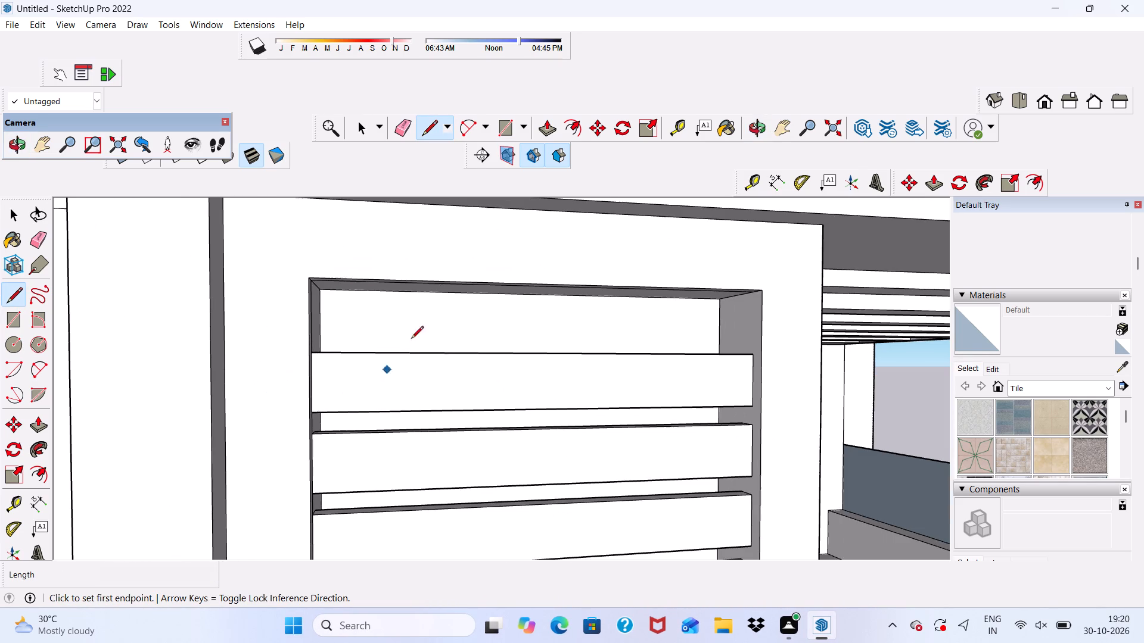
scroll(52, 287, "down", 5)
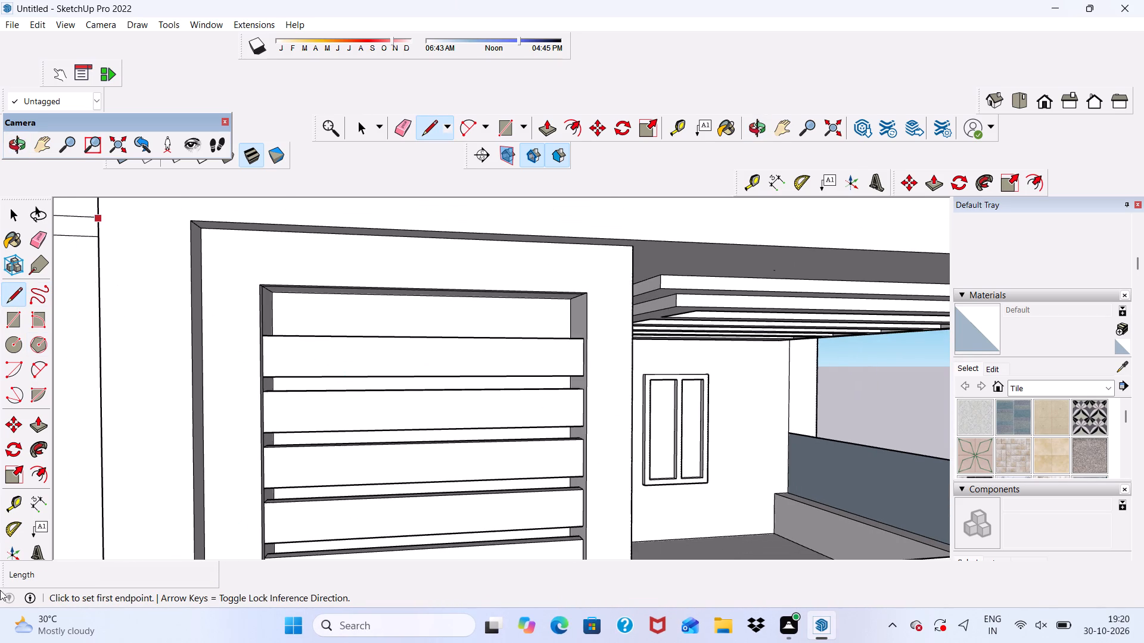
scroll(502, 452, "down", 4)
scroll(585, 278, "up", 1)
scroll(582, 298, "down", 8)
scroll(596, 401, "up", 3)
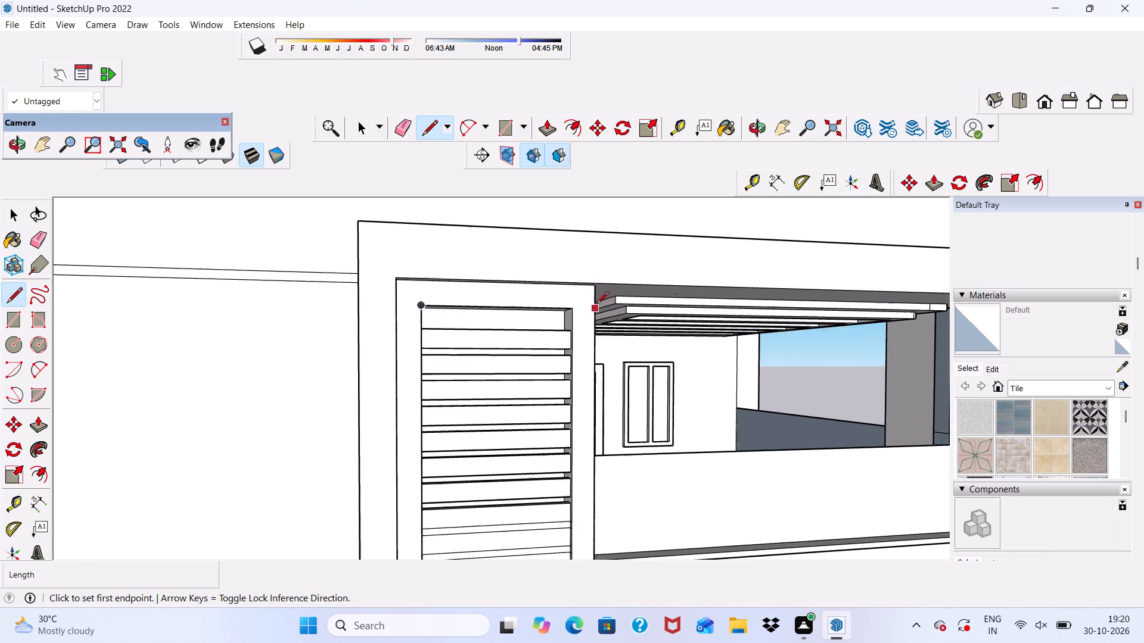
scroll(596, 287, "down", 2)
middle_click_drag(581, 411, 587, 463)
scroll(587, 540, "up", 3)
scroll(565, 383, "down", 4)
scroll(568, 539, "up", 20)
scroll(568, 539, "up", 6)
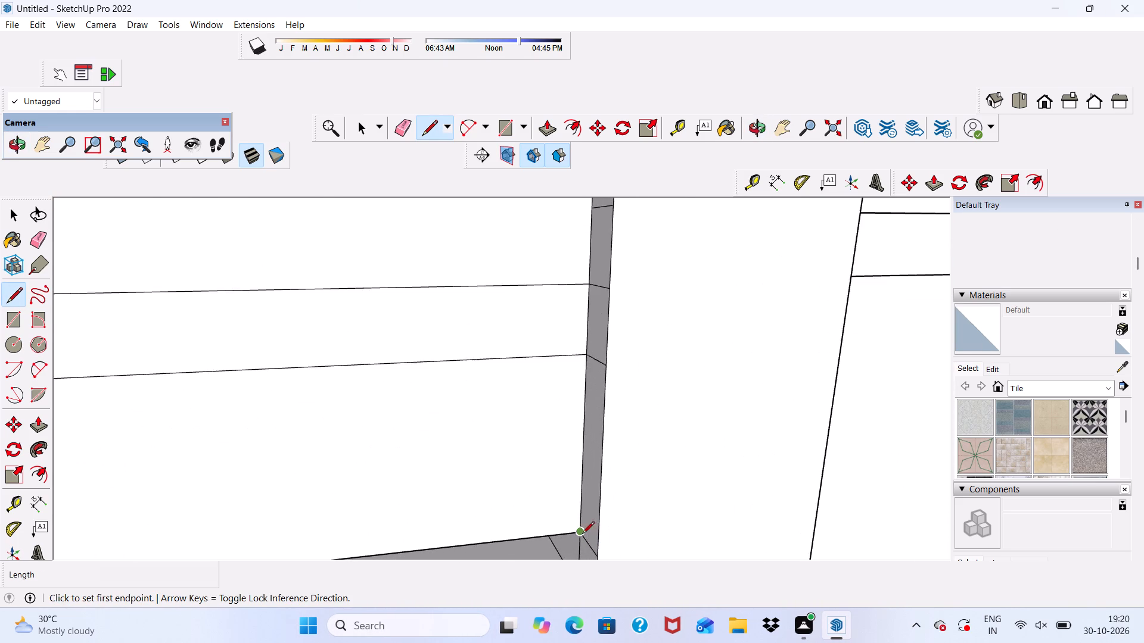
scroll(582, 535, "up", 3)
left_click(579, 538)
scroll(595, 379, "down", 17)
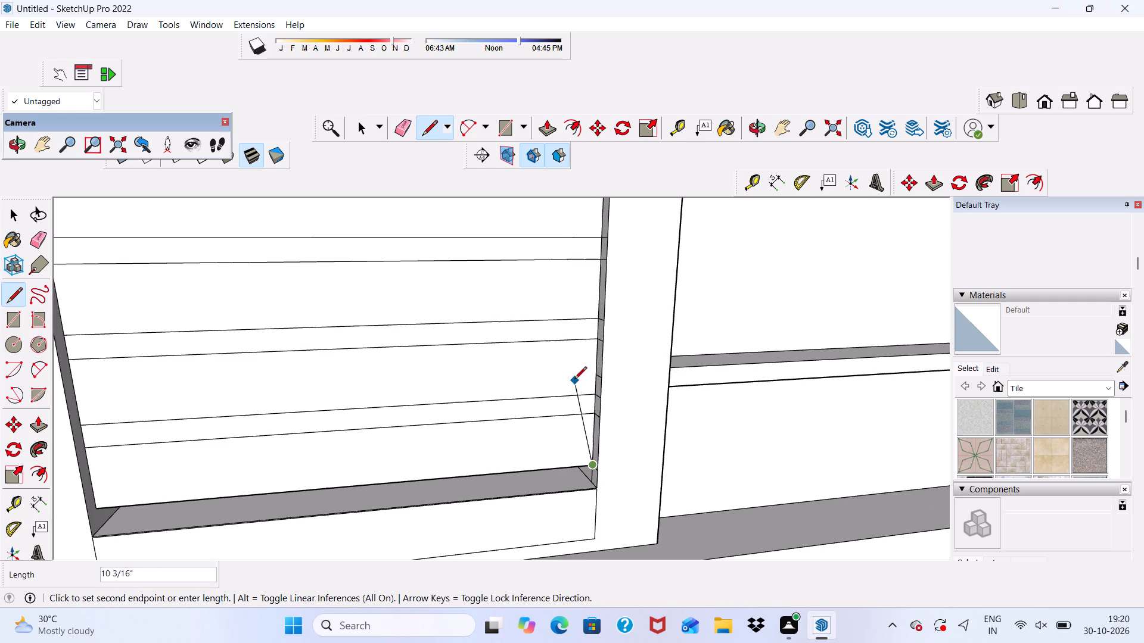
scroll(574, 377, "down", 10)
scroll(602, 305, "up", 5)
scroll(601, 233, "down", 5)
scroll(583, 240, "up", 5)
scroll(583, 241, "down", 5)
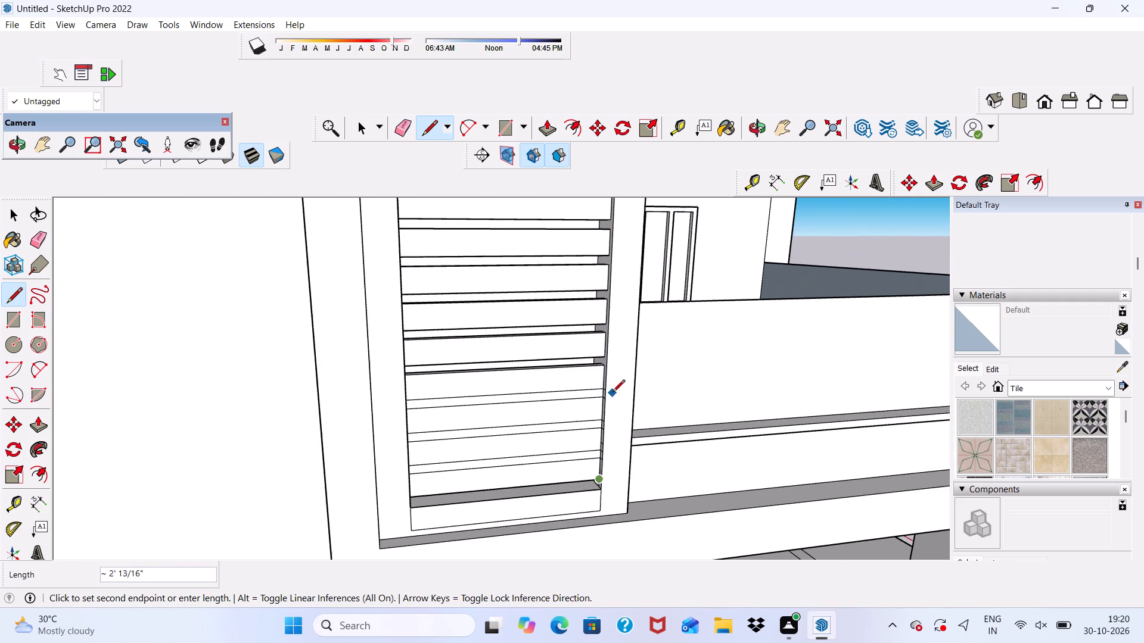
scroll(604, 271, "down", 5)
scroll(621, 253, "up", 5)
scroll(621, 247, "down", 5)
scroll(617, 230, "up", 11)
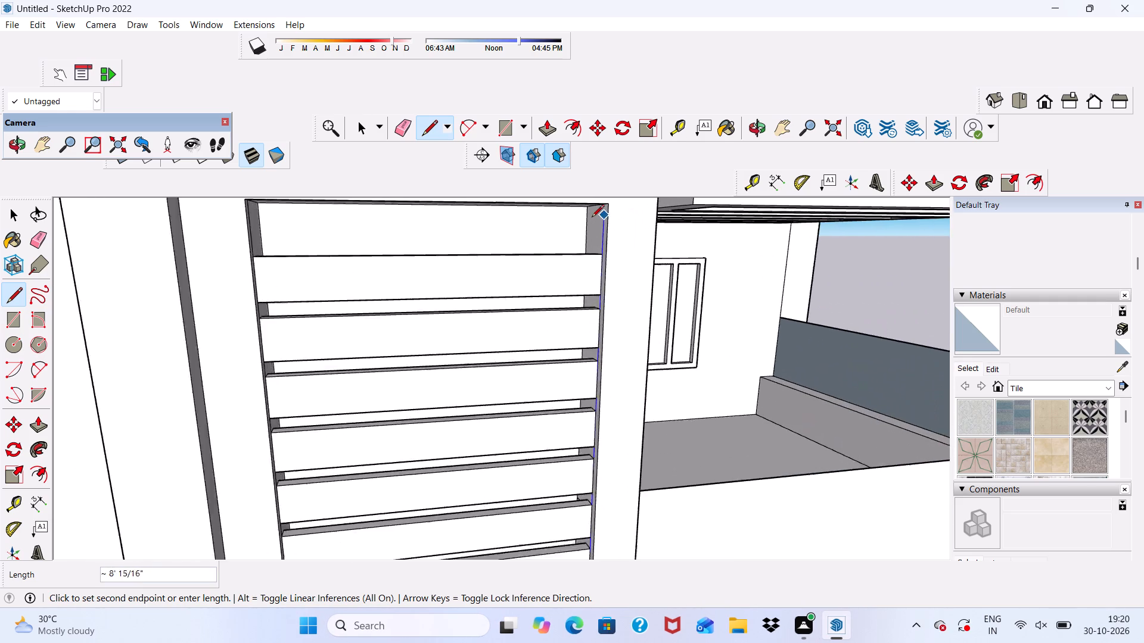
scroll(592, 218, "up", 5)
scroll(571, 212, "down", 4)
scroll(590, 205, "up", 3)
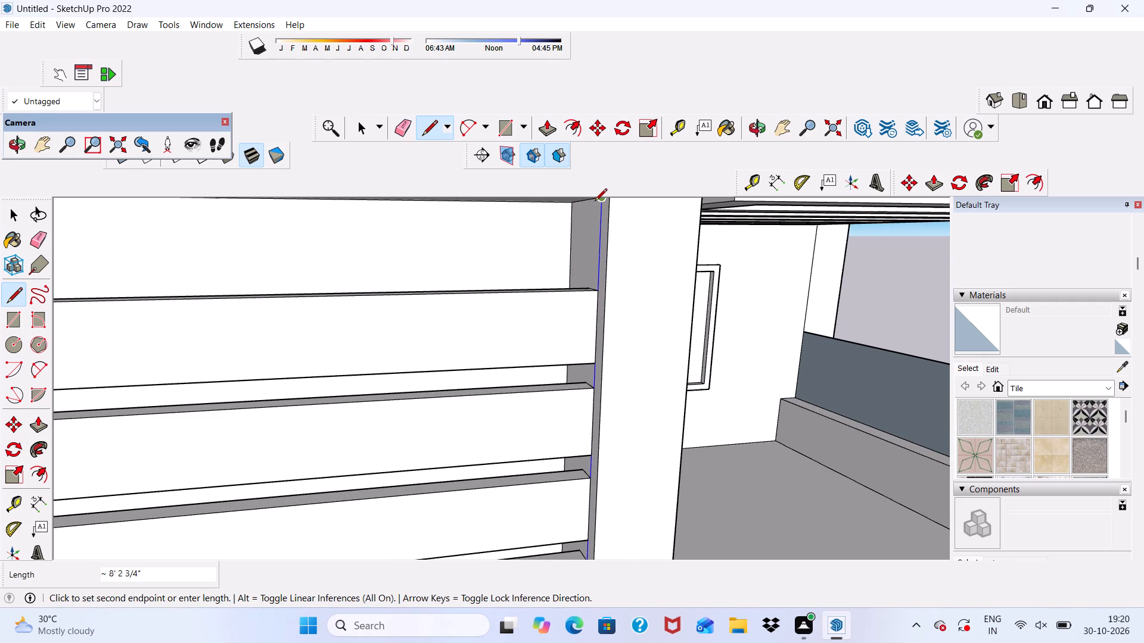
left_click(595, 202)
Delete the face covering the topmost gap, above the first slat of the recess.
scroll(596, 282, "down", 5)
middle_click_drag(597, 382, 595, 355)
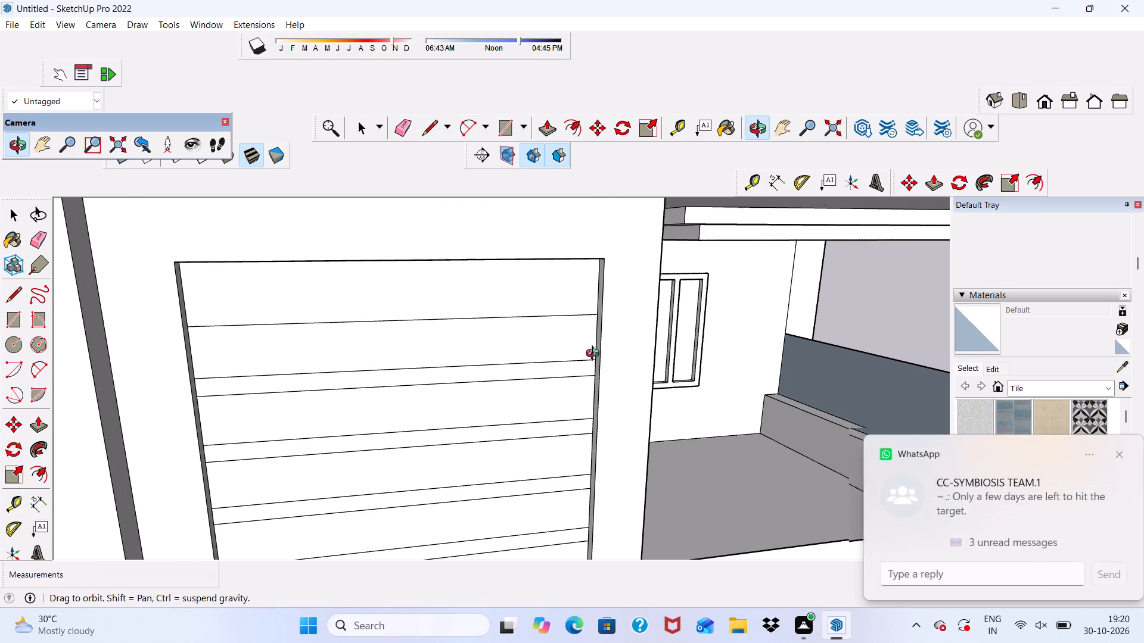
middle_click_drag(595, 355, 582, 281)
key("space")
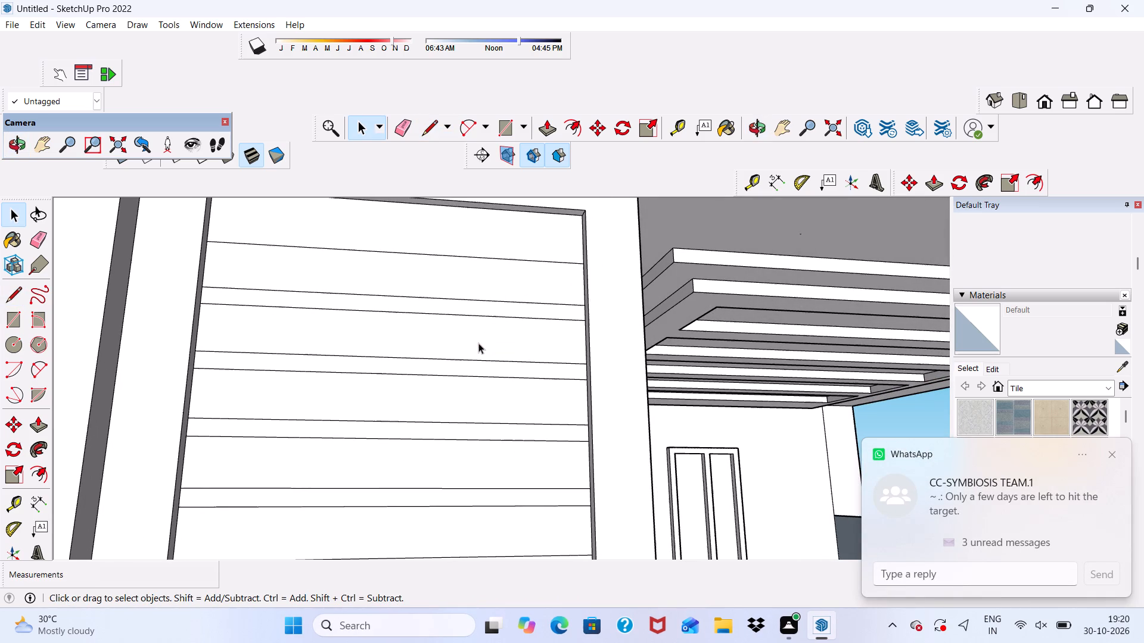
left_click(356, 226)
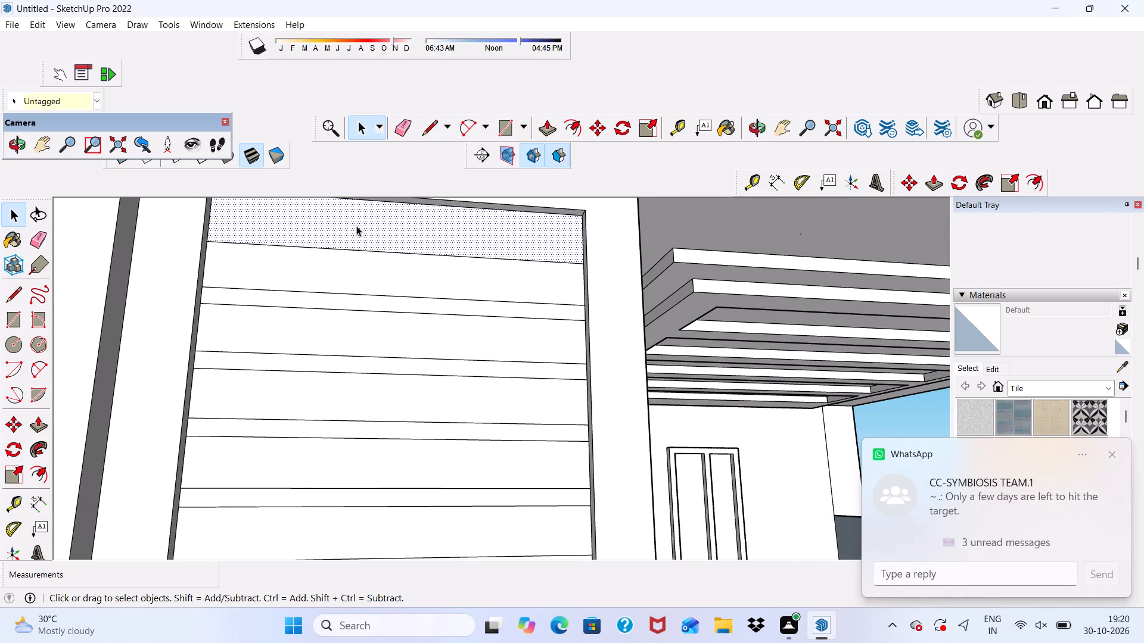
key("Delete")
Delete the faces covering the second and third slat gaps from the top.
scroll(331, 317, "up", 2)
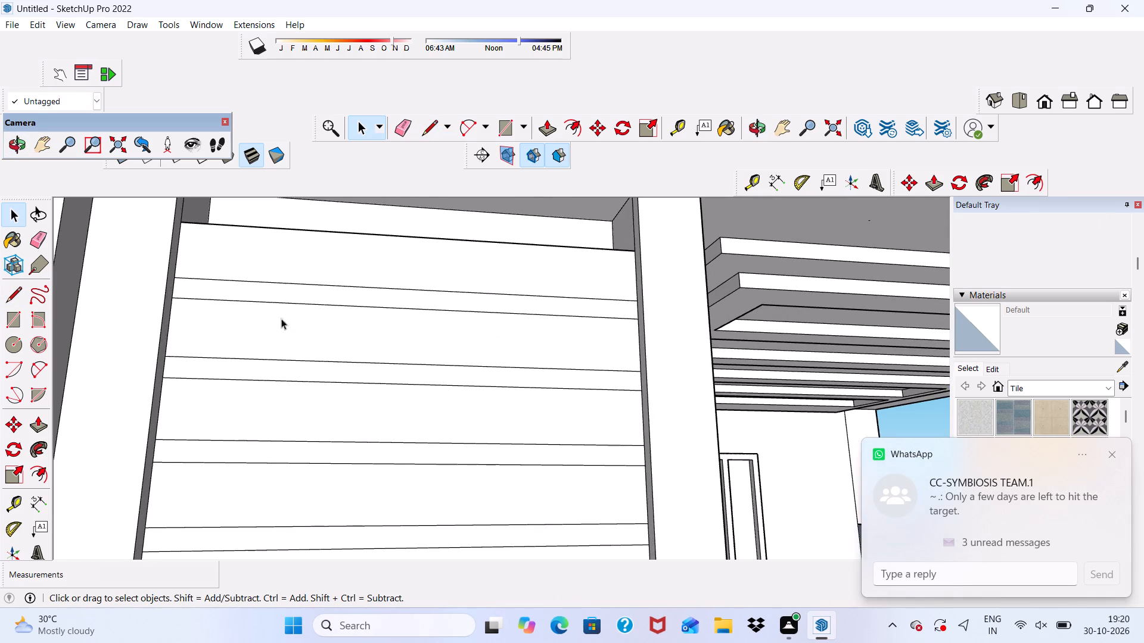
scroll(278, 284, "down", 3)
middle_click_drag(310, 315, 198, 496)
scroll(252, 373, "up", 5)
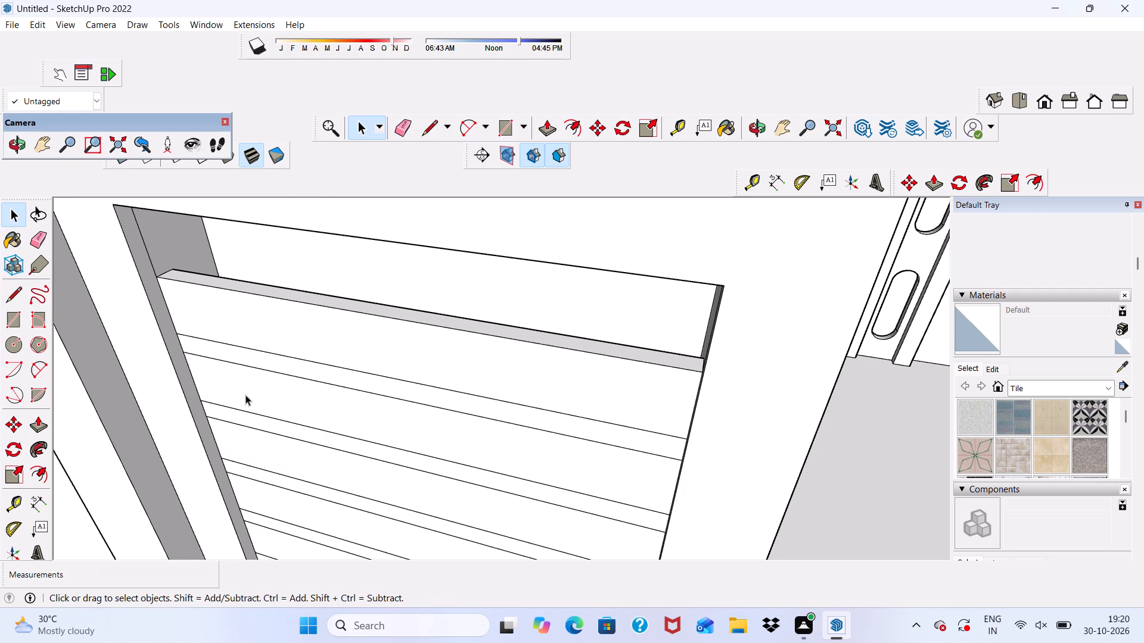
scroll(252, 357, "up", 9)
left_click(252, 359)
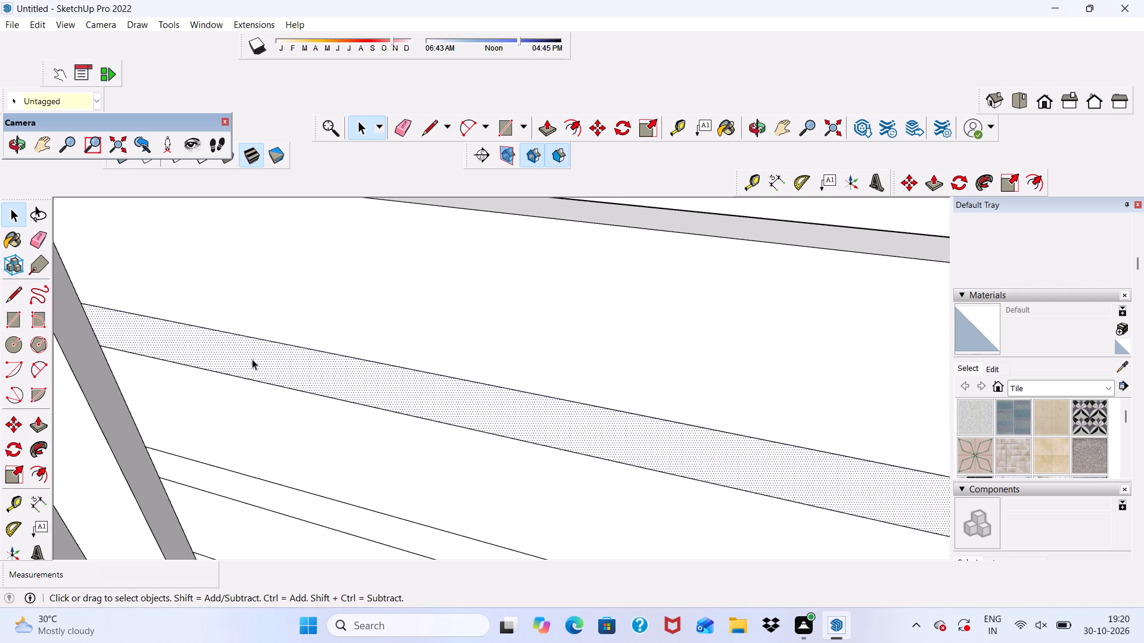
key("Delete")
scroll(252, 360, "down", 2)
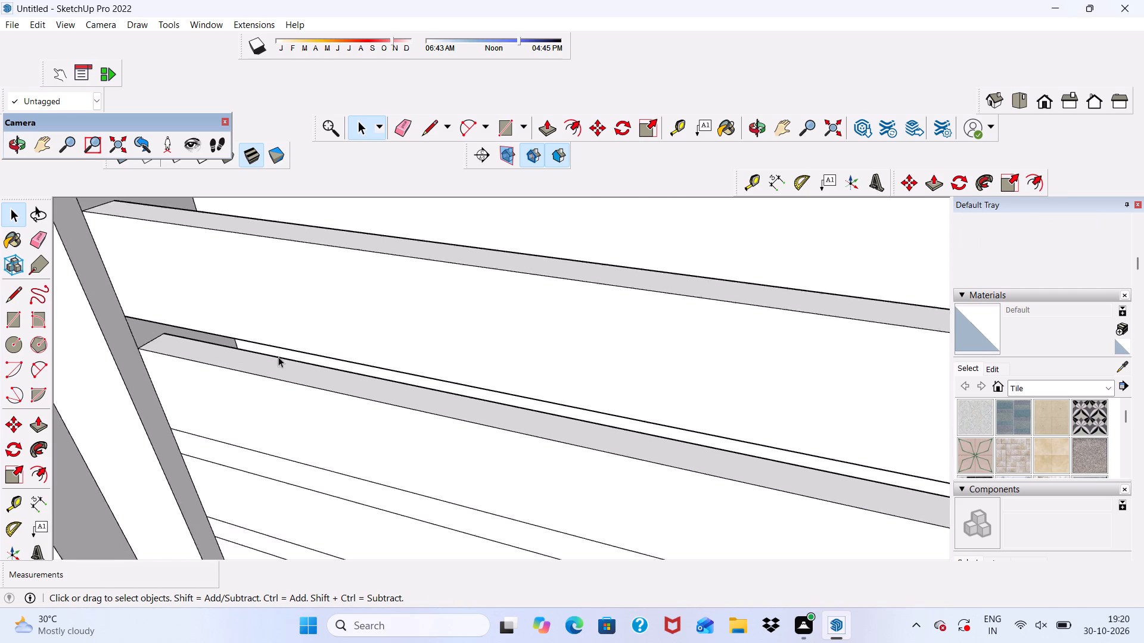
scroll(278, 357, "down", 6)
scroll(266, 485, "up", 4)
left_click(290, 414)
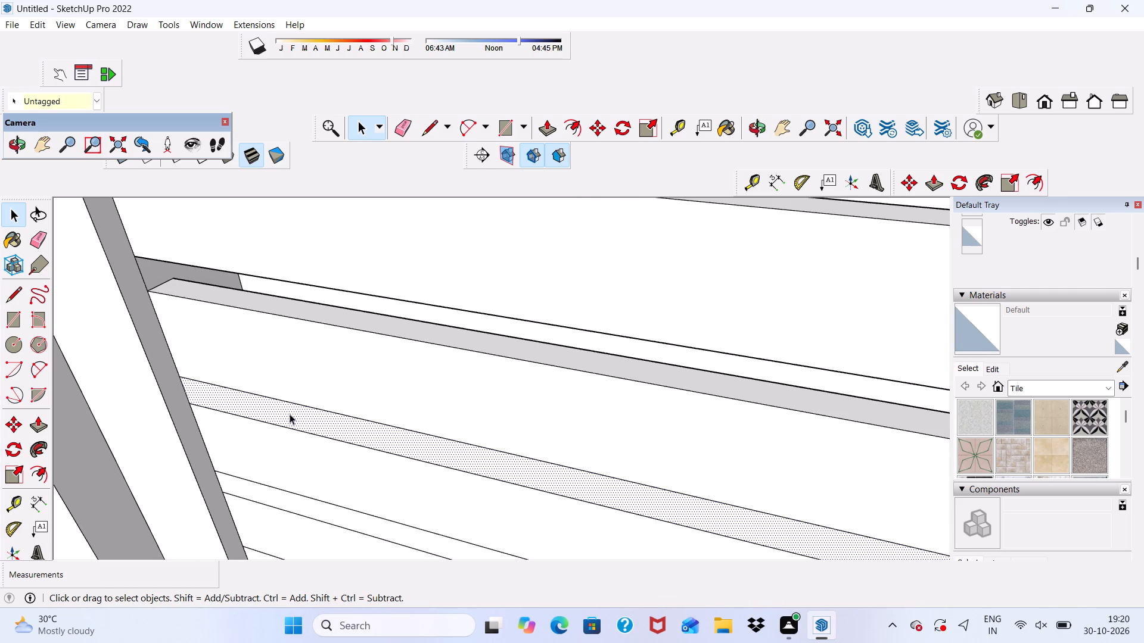
key("Delete")
Delete the faces covering the fourth and fifth slat gaps from the top.
scroll(290, 413, "down", 5)
scroll(321, 280, "down", 4)
middle_click_drag(368, 416, 368, 349)
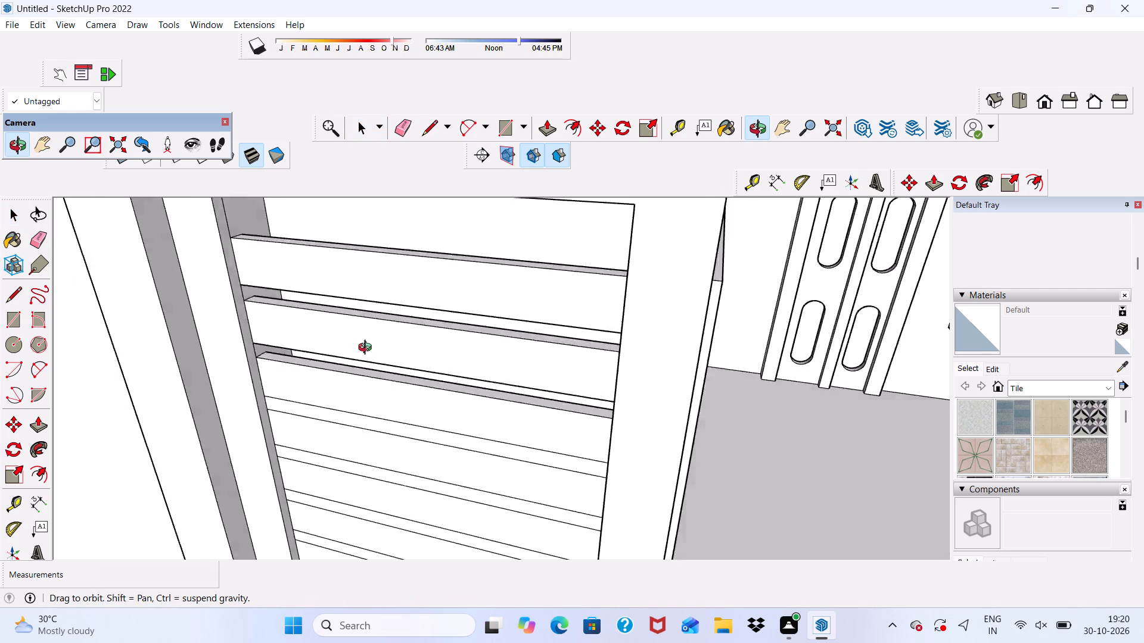
middle_click_drag(368, 349, 368, 321)
scroll(341, 374, "up", 5)
left_click(340, 361)
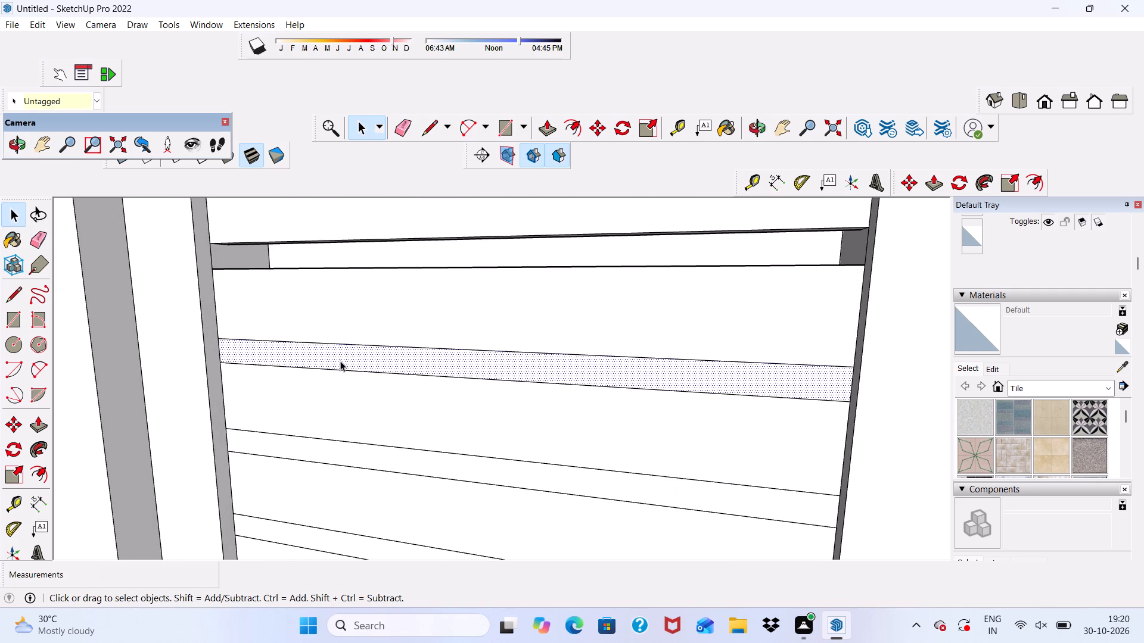
key("Delete")
scroll(340, 361, "down", 5)
scroll(337, 464, "up", 5)
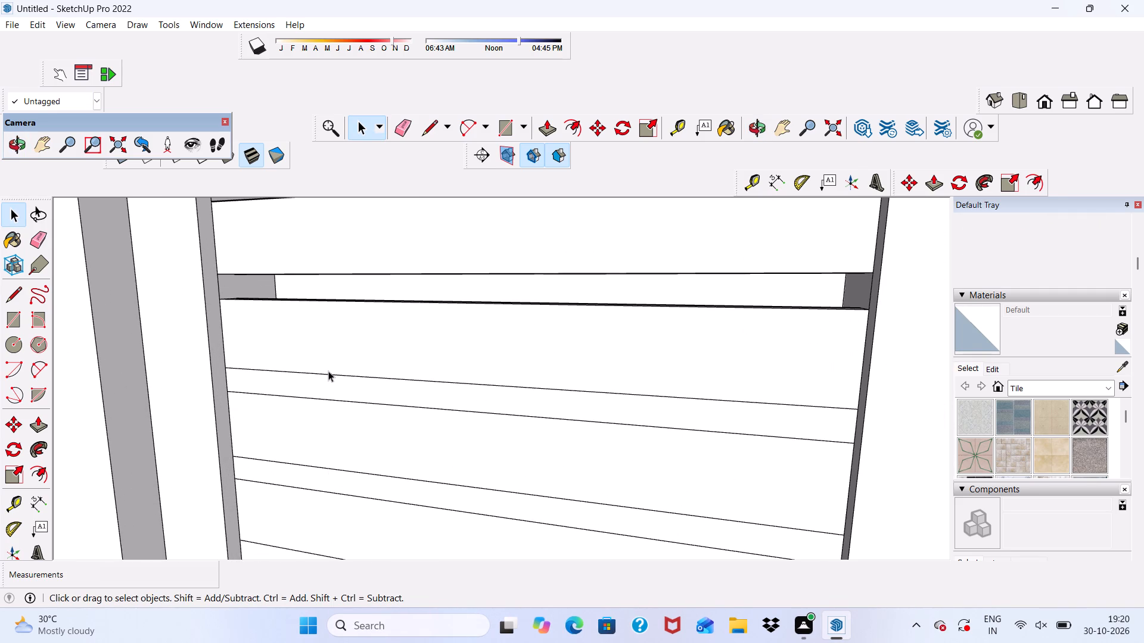
left_click(323, 386)
key("Delete")
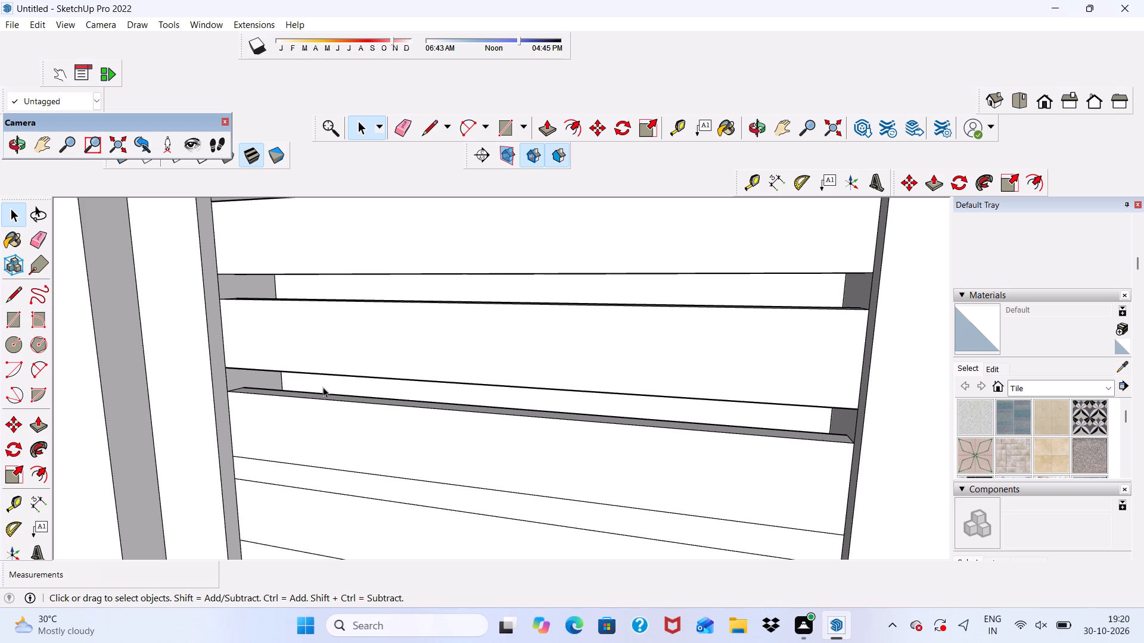
Delete the faces covering the sixth and seventh slat gaps from the top.
scroll(360, 407, "up", 1)
scroll(360, 254, "down", 4)
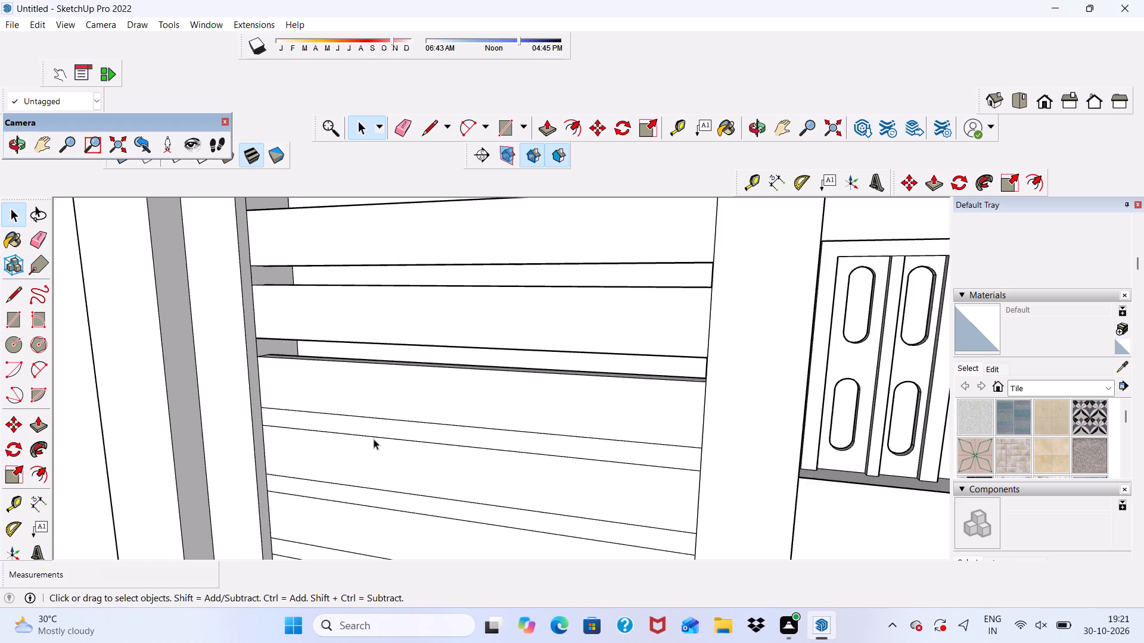
scroll(374, 439, "up", 5)
left_click(370, 425)
key("Delete")
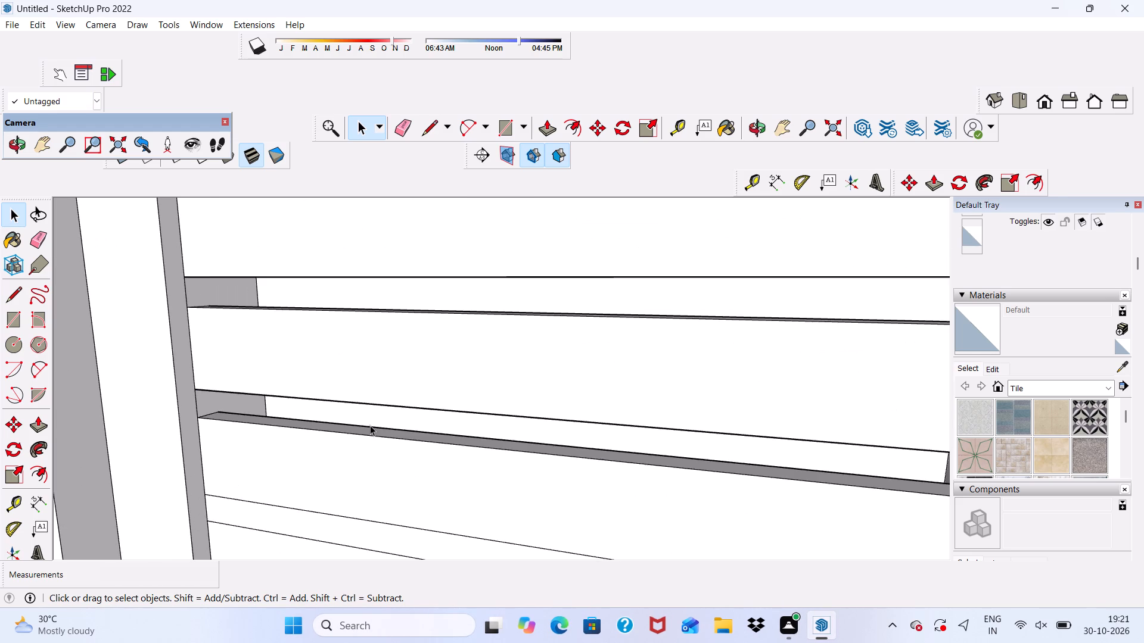
scroll(476, 274, "down", 9)
scroll(421, 440, "up", 5)
left_click(411, 413)
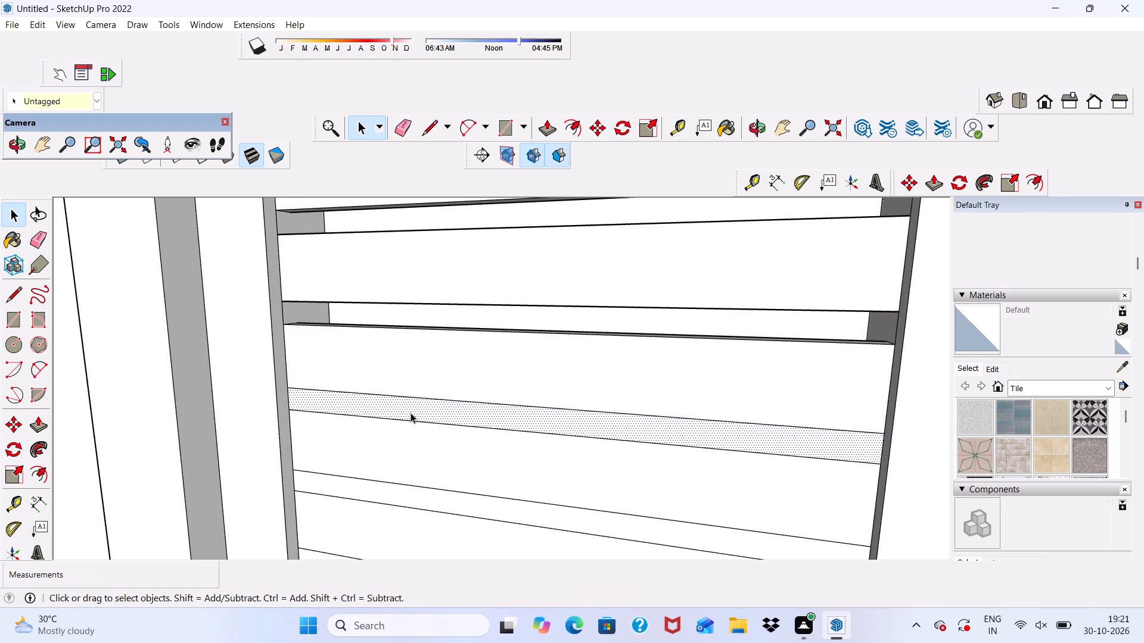
key("Delete")
Delete the faces covering the eighth and ninth slat gaps from the top.
scroll(366, 304, "down", 11)
scroll(515, 383, "up", 8)
left_click(499, 351)
key("Delete")
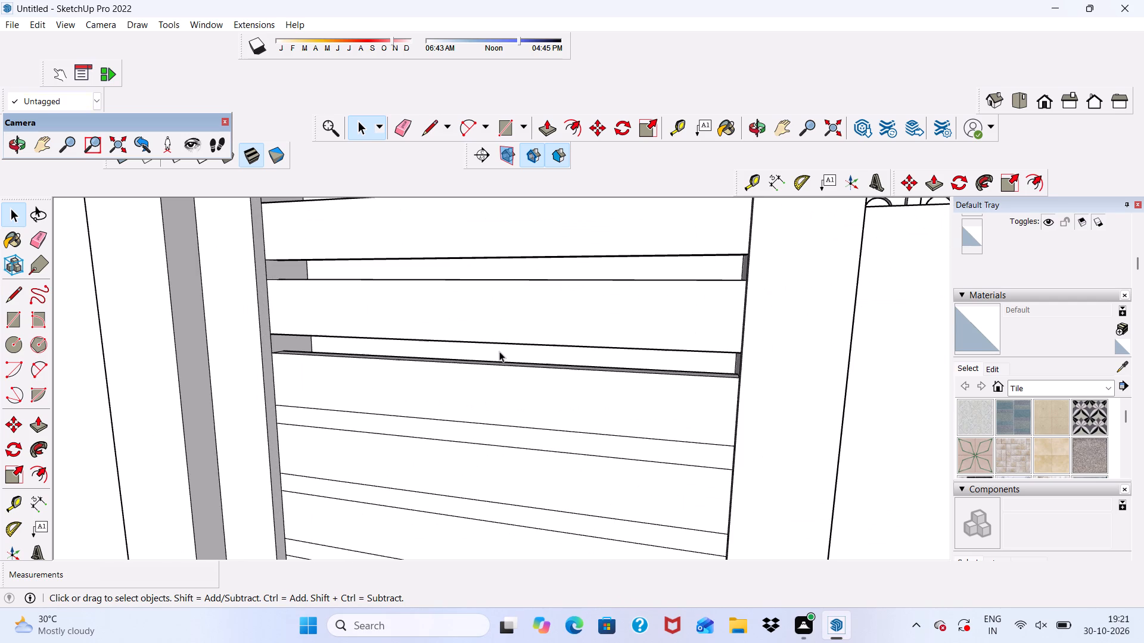
scroll(499, 351, "down", 8)
scroll(515, 369, "up", 5)
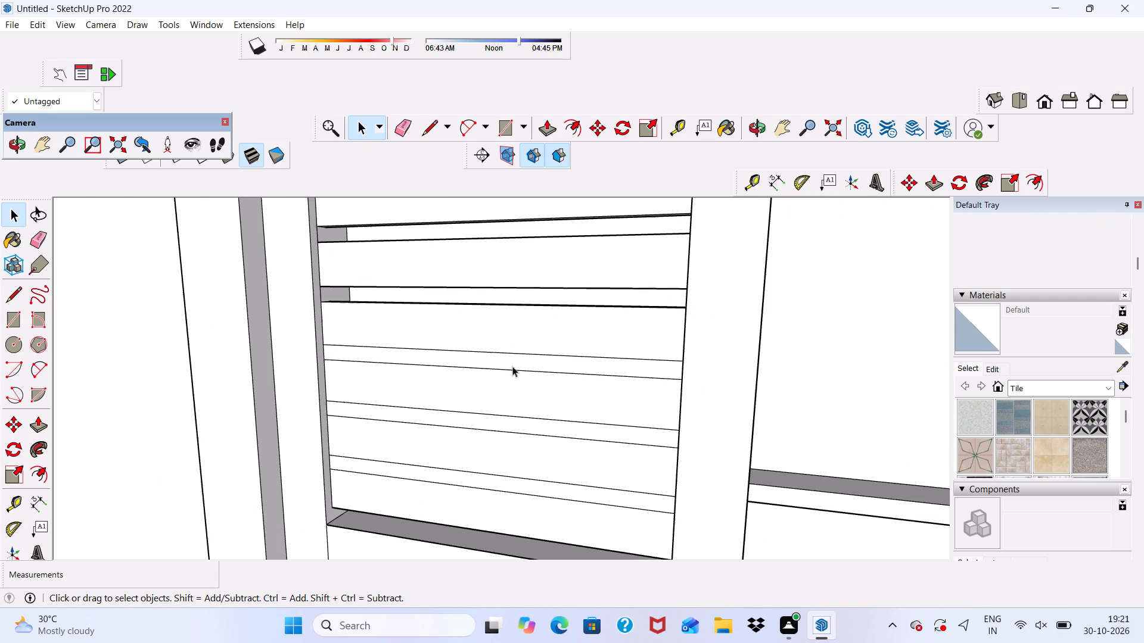
left_click(511, 363)
key("Delete")
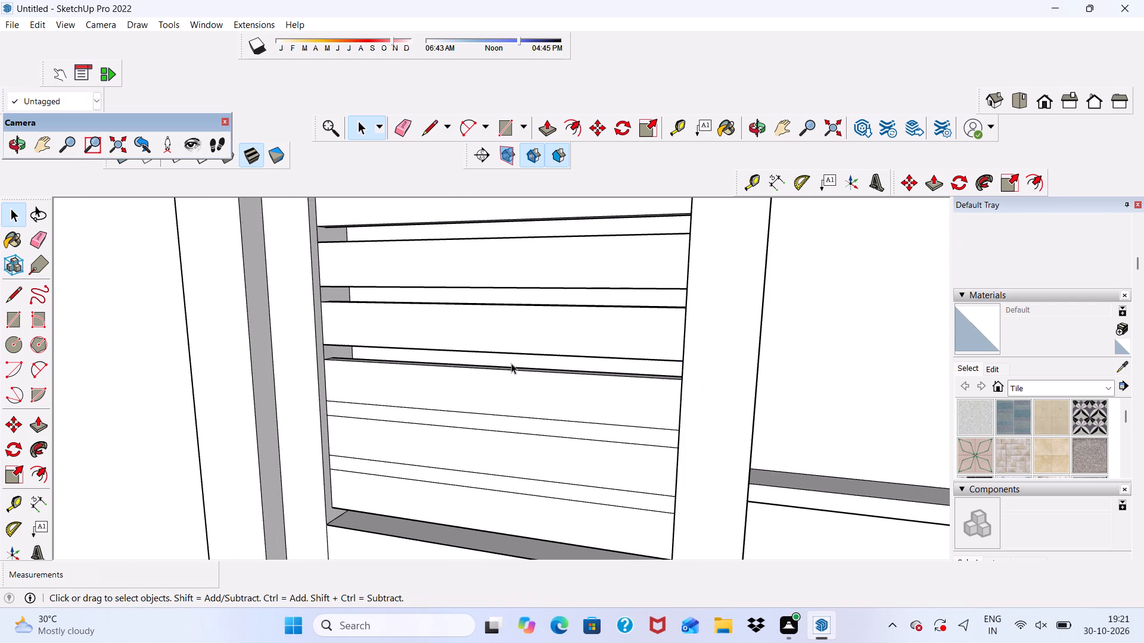
Delete the faces covering the tenth and eleventh slat gaps from the top of the recess.
scroll(511, 363, "down", 5)
scroll(489, 401, "up", 8)
left_click(490, 398)
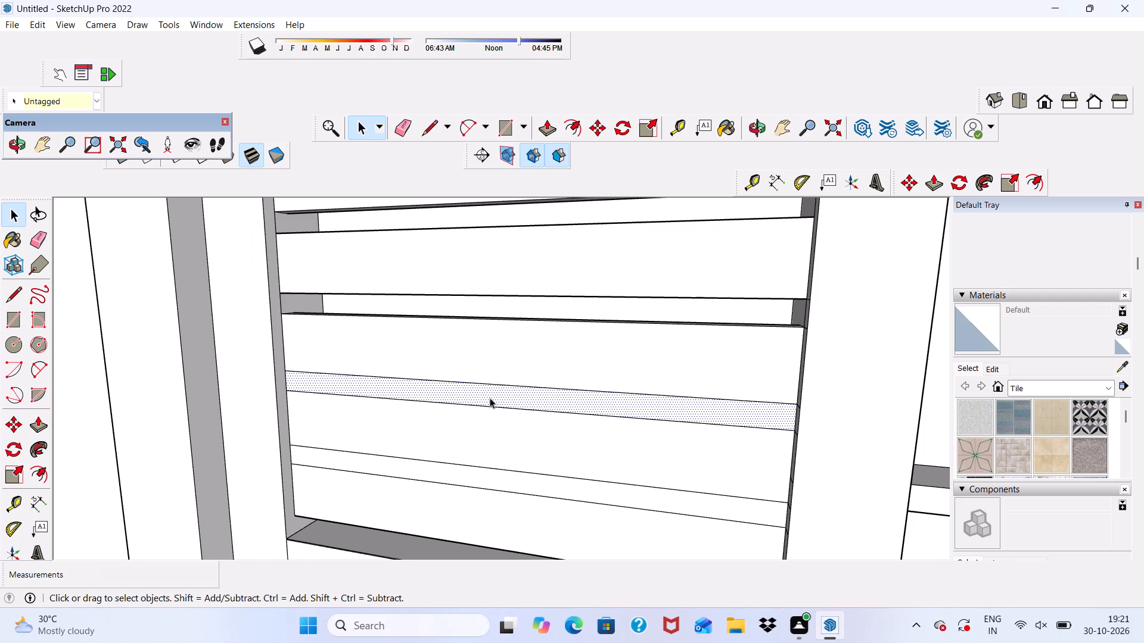
key("Delete")
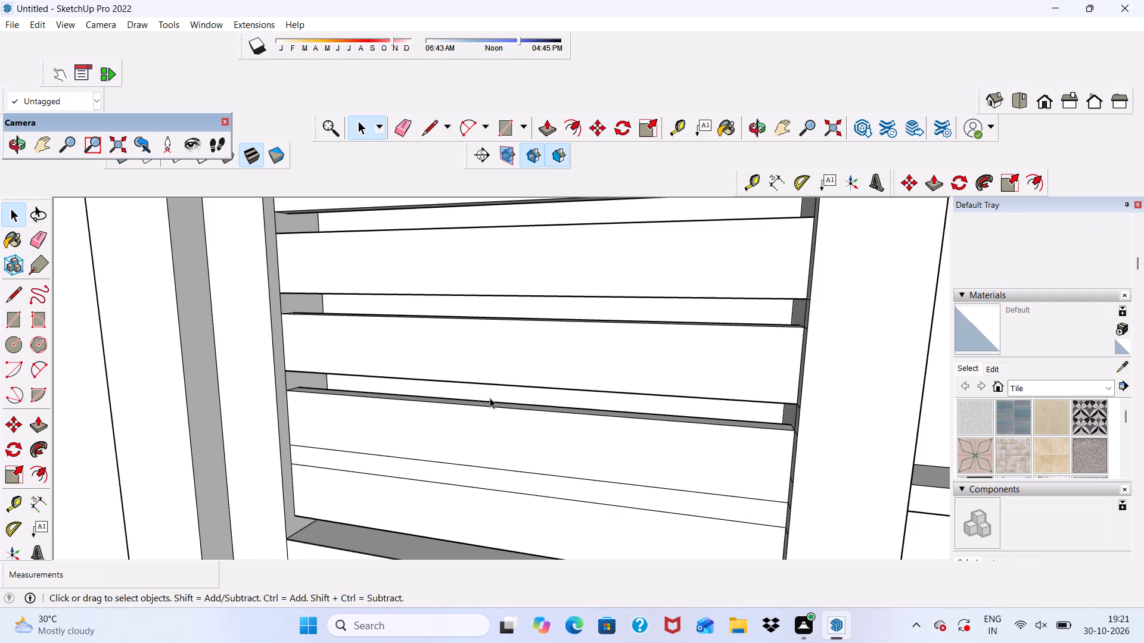
scroll(486, 410, "down", 4)
scroll(474, 470, "up", 4)
left_click(472, 464)
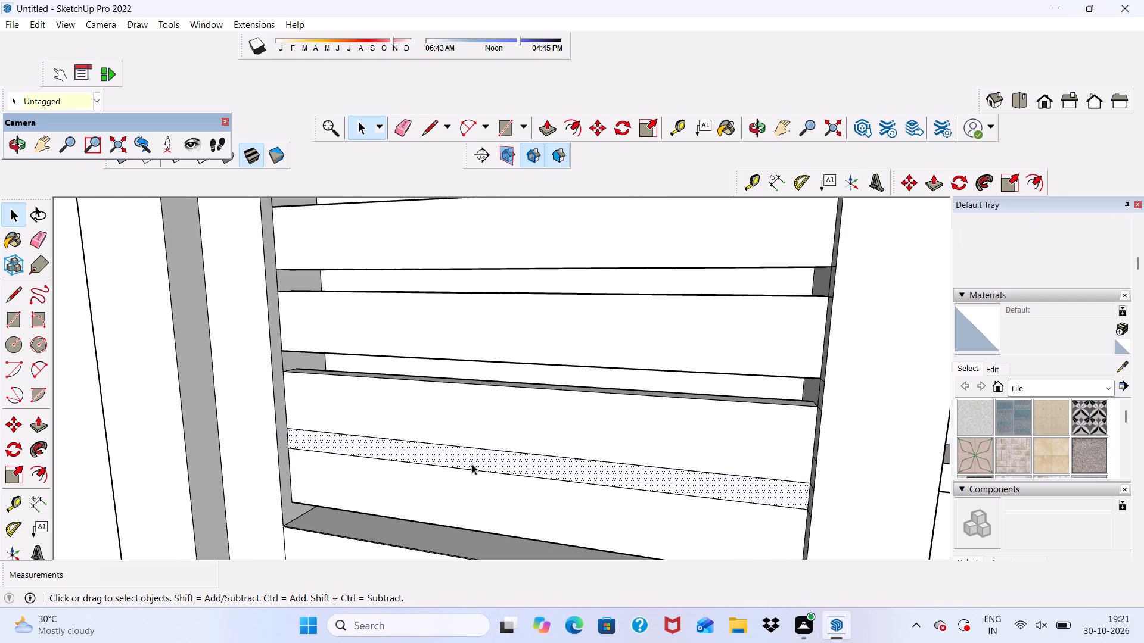
key("Delete")
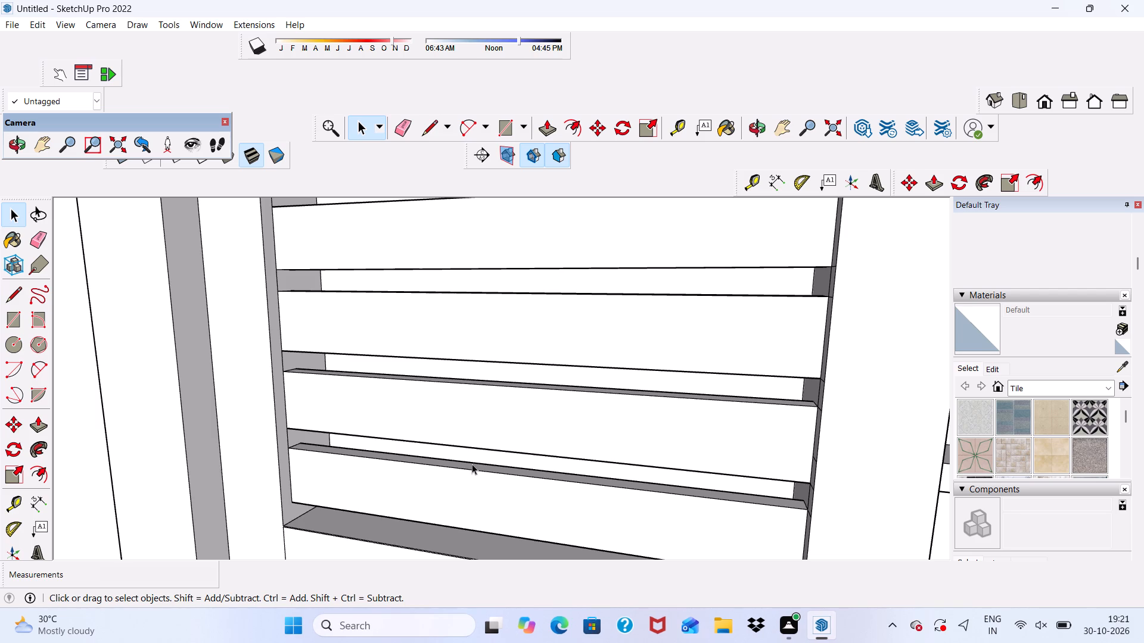
Erase the thin duplicate edge running just below the bottom slat gap of the recess.
scroll(447, 467, "down", 5)
scroll(433, 628, "up", 2)
scroll(431, 545, "up", 3)
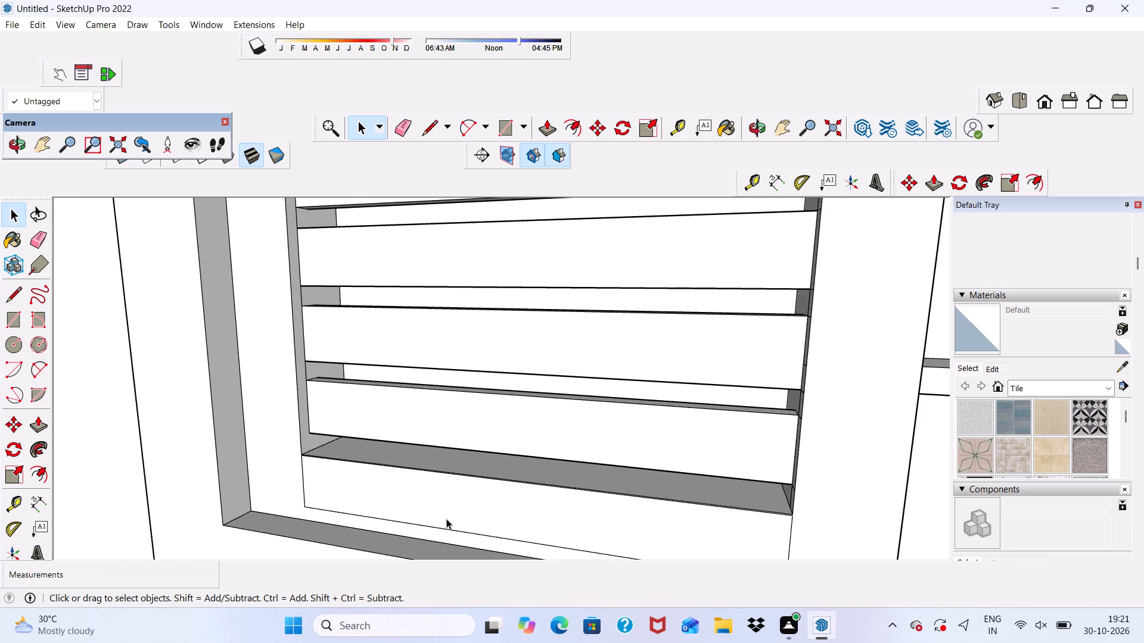
scroll(446, 519, "up", 12)
middle_click_drag(368, 467, 369, 526)
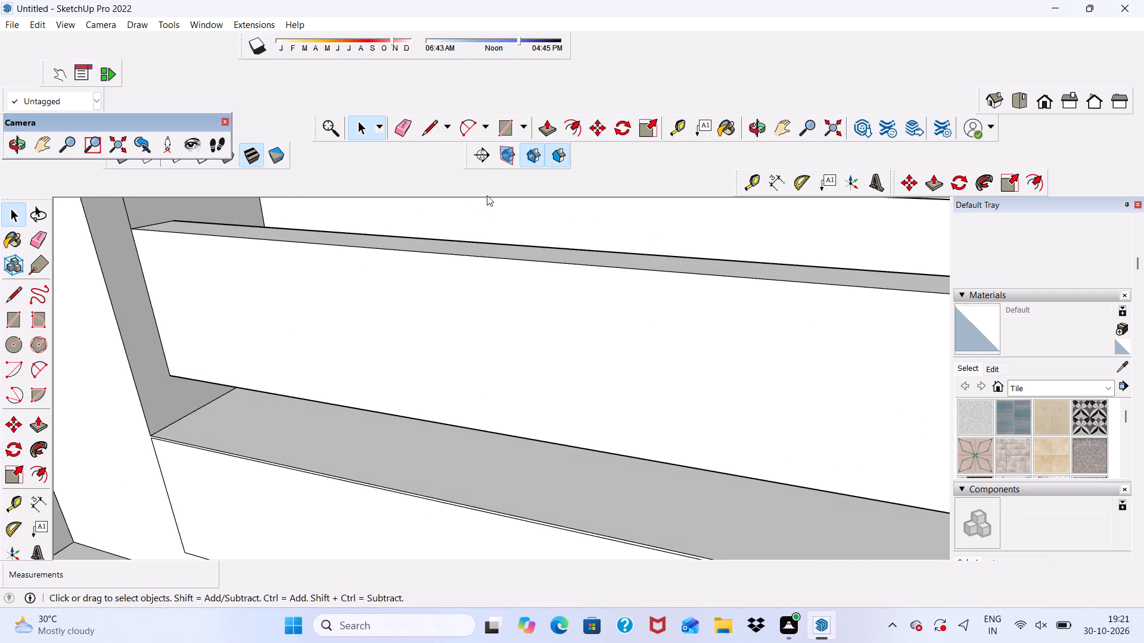
left_click(400, 129)
scroll(252, 438, "up", 6)
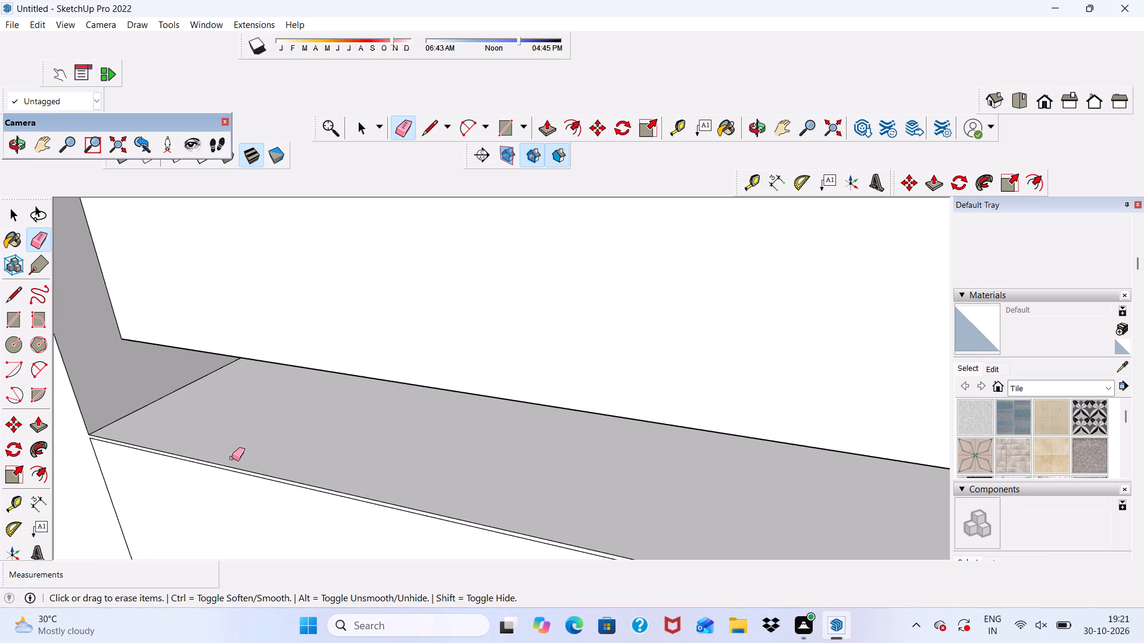
scroll(232, 458, "up", 6)
left_click_drag(226, 476, 231, 470)
scroll(244, 438, "down", 4)
key("ctrl+z")
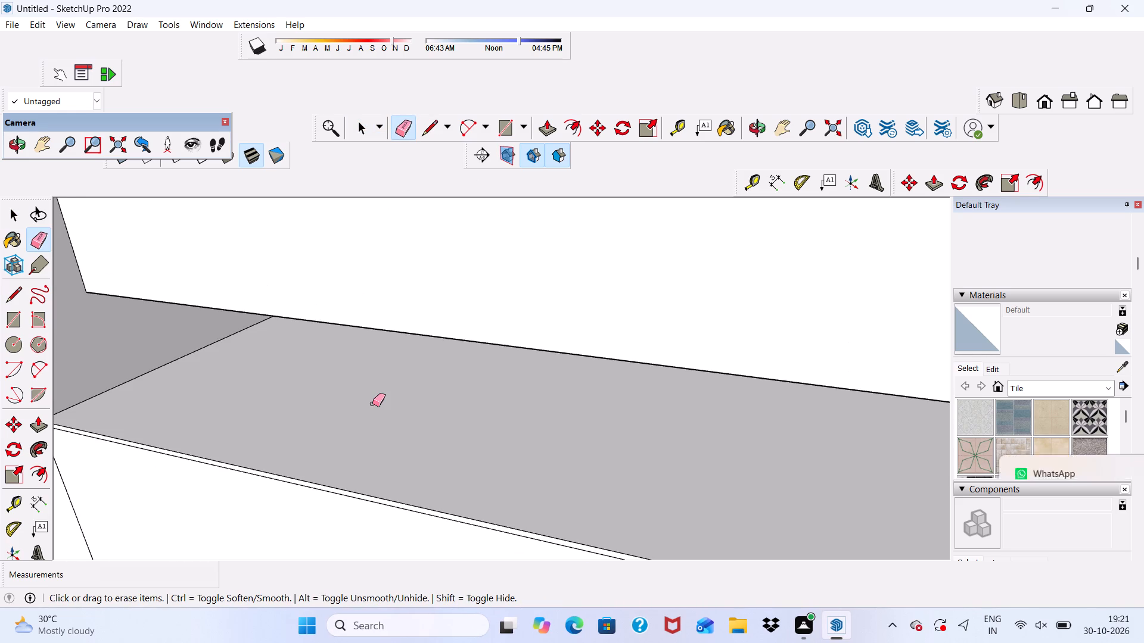
scroll(315, 487, "up", 3)
left_click(315, 488)
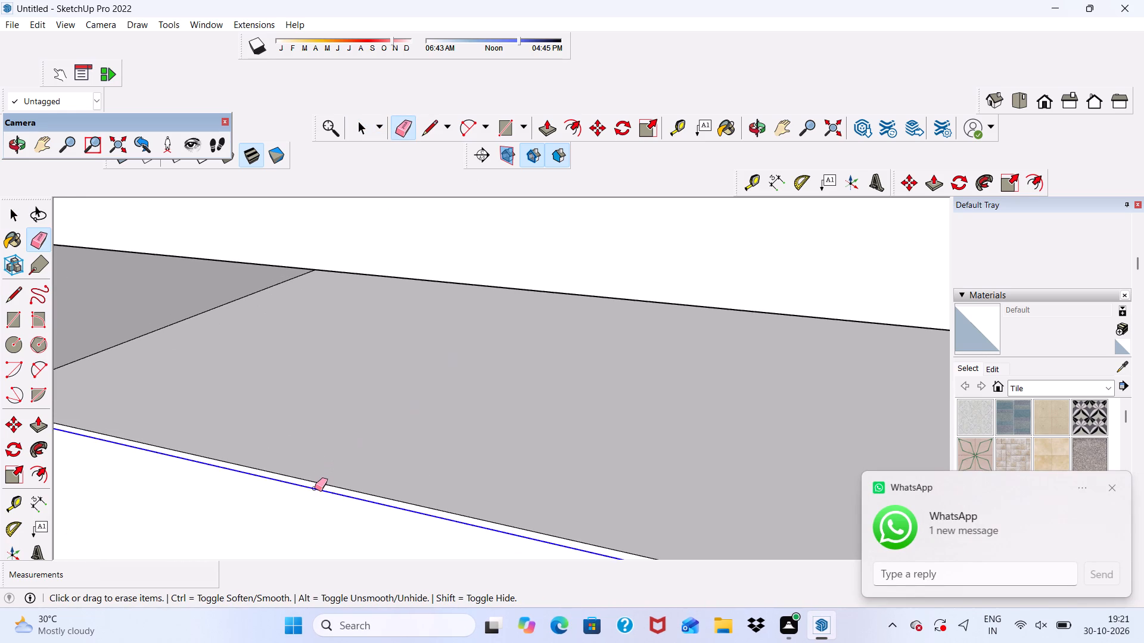
scroll(346, 414, "down", 5)
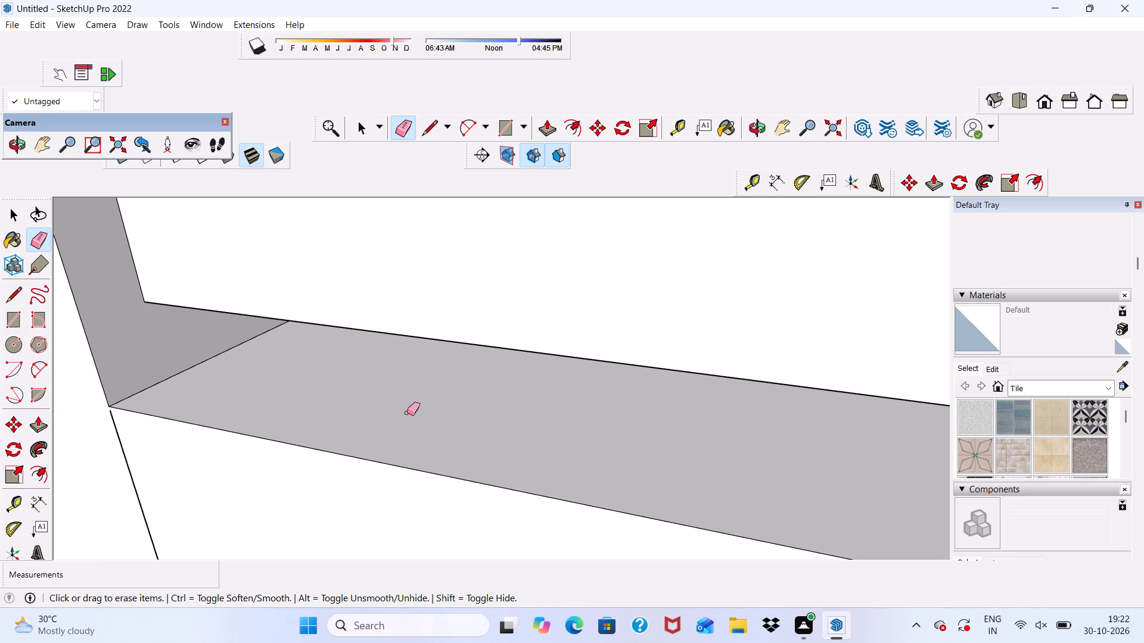
key("space")
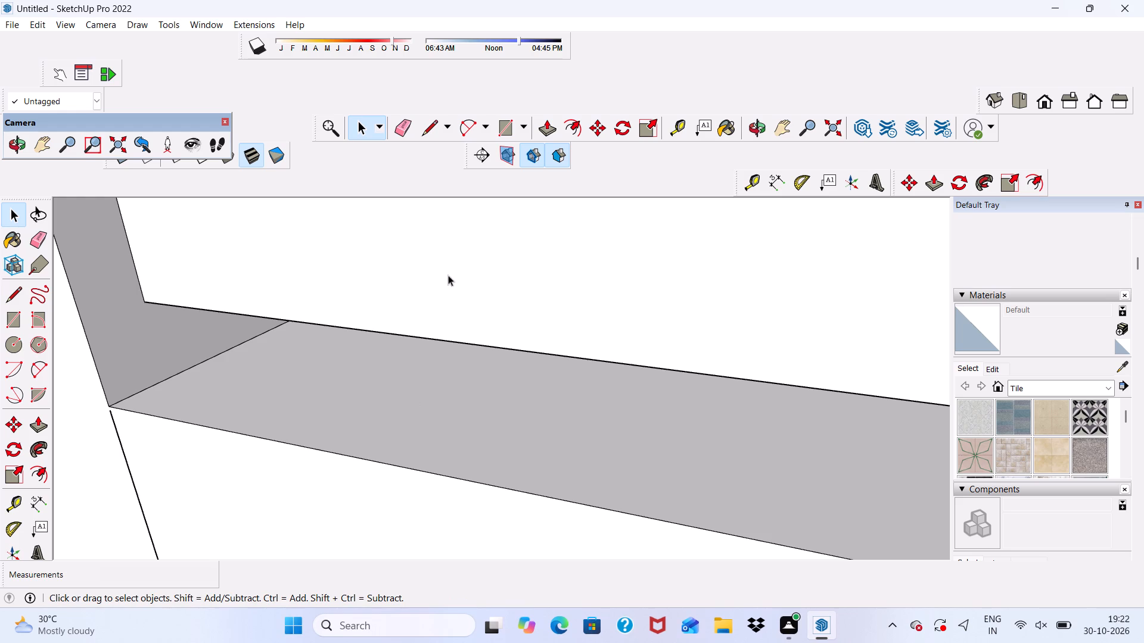
Examine the slatted recess, the balcony frame and the adjoining blank wall from several angles.
scroll(451, 282, "down", 11)
middle_click_drag(452, 391, 523, 327)
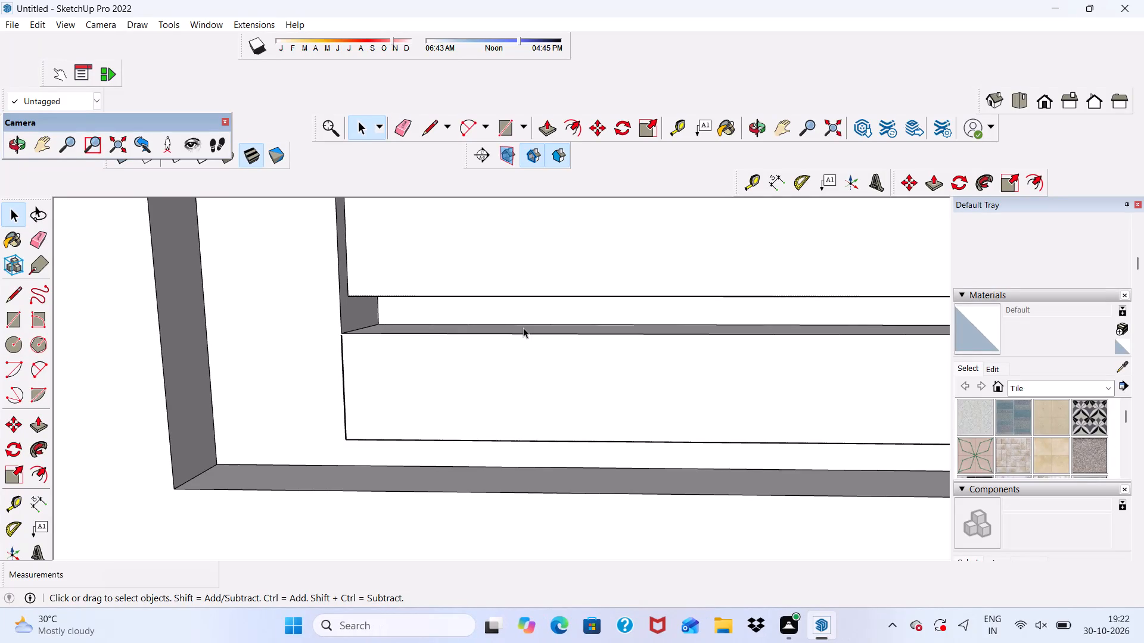
scroll(524, 317, "down", 20)
scroll(524, 317, "down", 2)
scroll(643, 417, "up", 1)
scroll(644, 254, "down", 7)
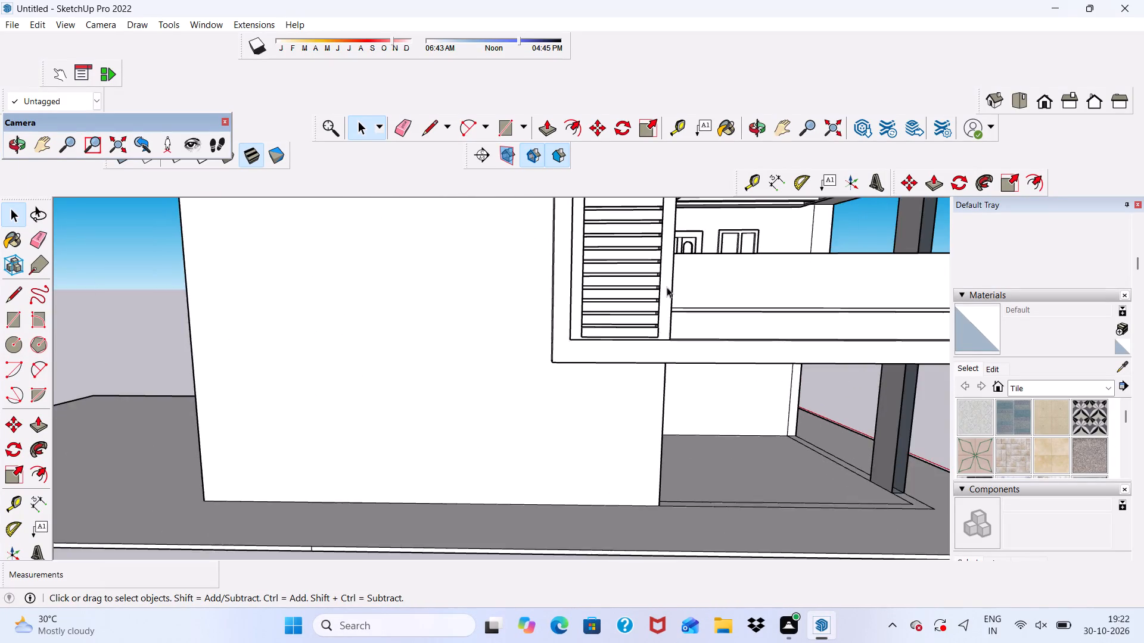
scroll(667, 287, "down", 5)
scroll(651, 220, "up", 9)
middle_click_drag(671, 260, 531, 283)
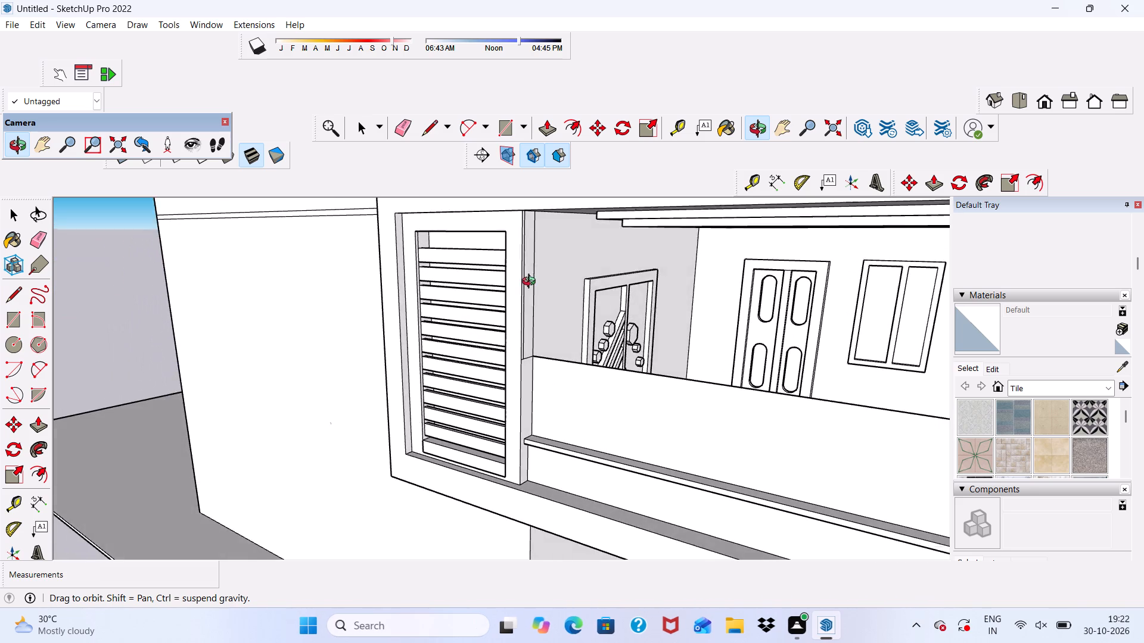
middle_click_drag(531, 283, 524, 282)
scroll(311, 221, "up", 3)
scroll(478, 229, "up", 13)
scroll(434, 300, "down", 2)
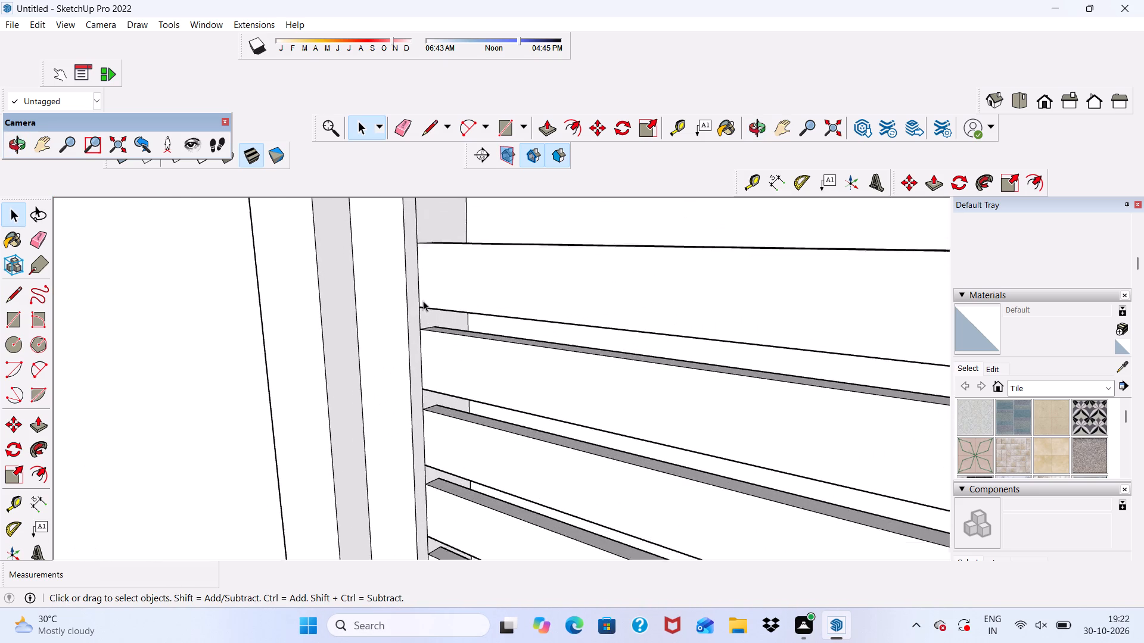
scroll(423, 301, "down", 7)
middle_click_drag(456, 320, 573, 334)
scroll(574, 322, "down", 12)
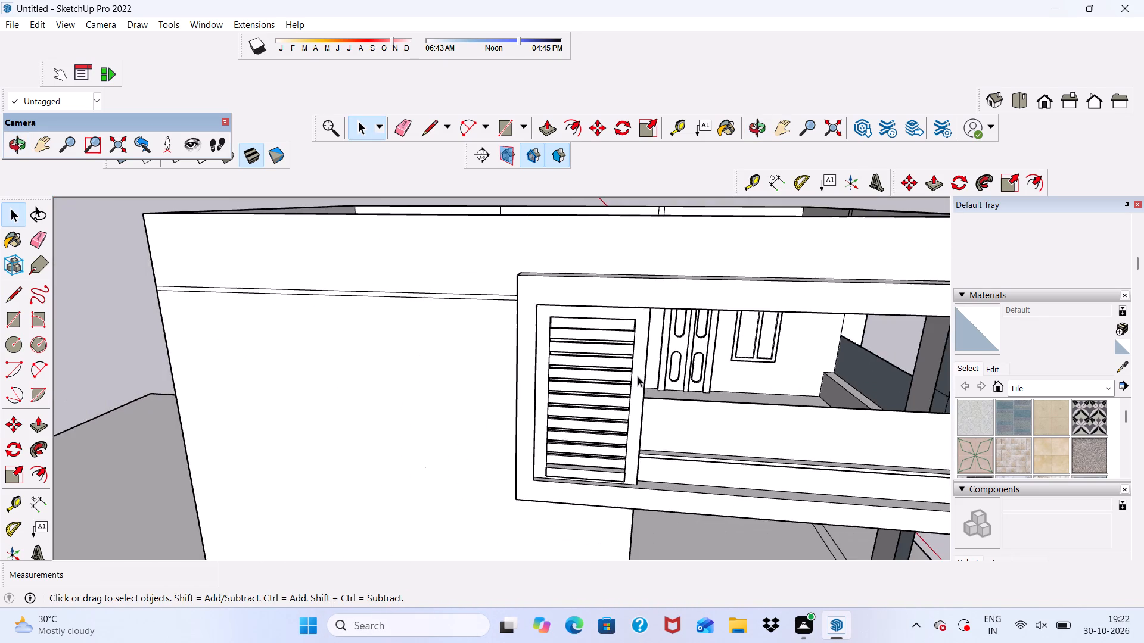
middle_click_drag(639, 376, 649, 295)
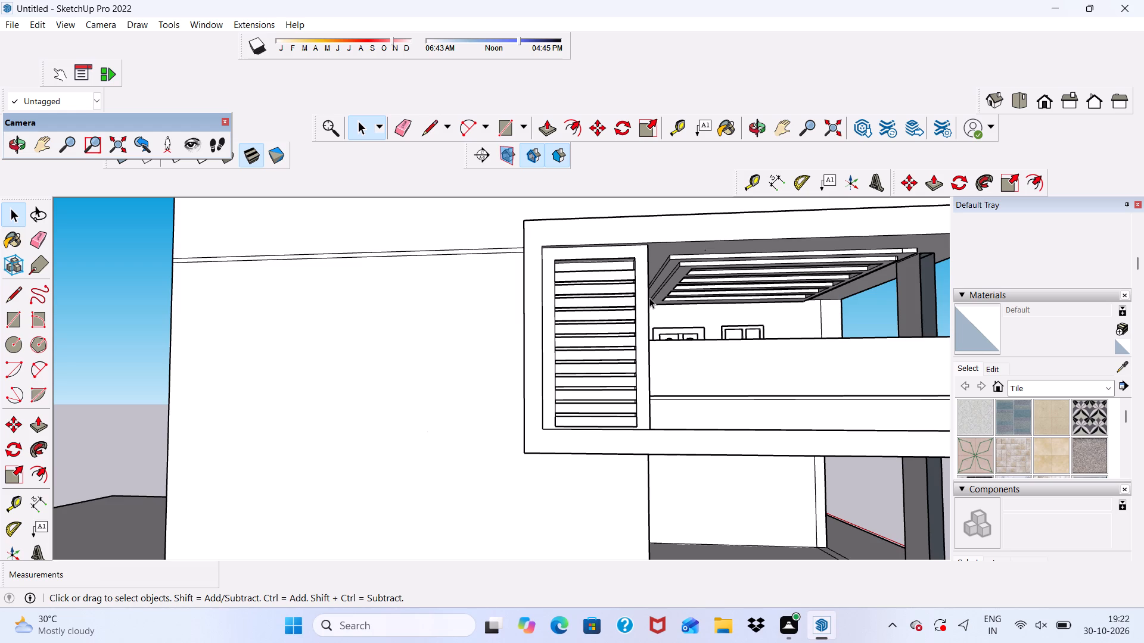
scroll(649, 298, "down", 5)
middle_click_drag(649, 320, 732, 335)
middle_click_drag(670, 330, 706, 257)
scroll(706, 257, "up", 1)
scroll(706, 257, "down", 4)
scroll(801, 366, "up", 8)
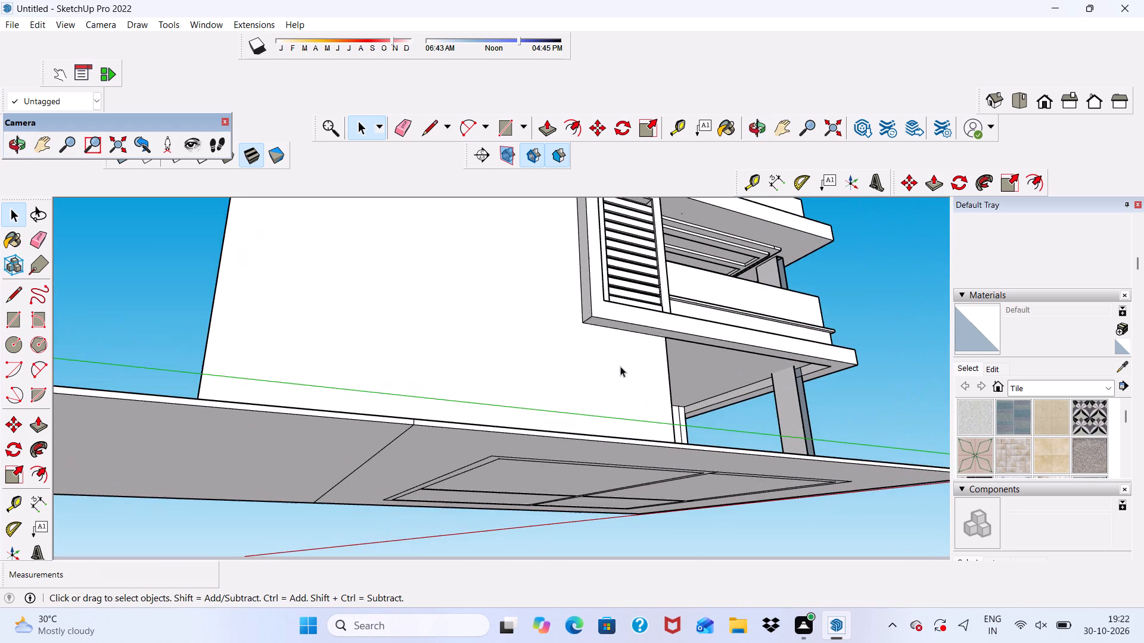
middle_click_drag(623, 354, 542, 348)
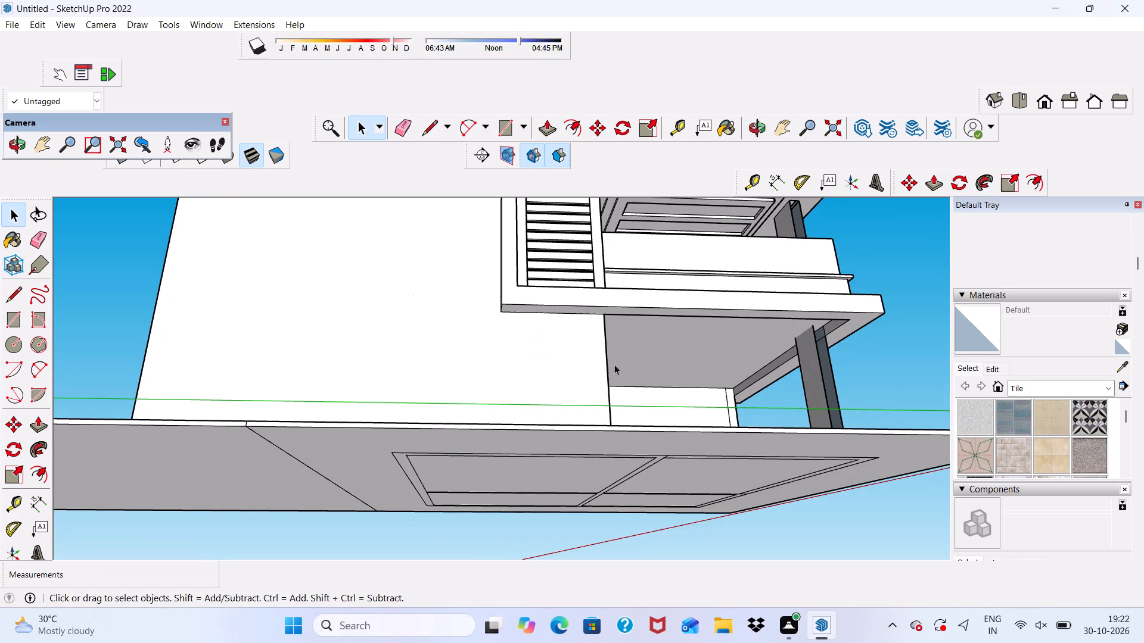
scroll(657, 369, "up", 3)
scroll(532, 335, "down", 6)
middle_click_drag(602, 367, 455, 410)
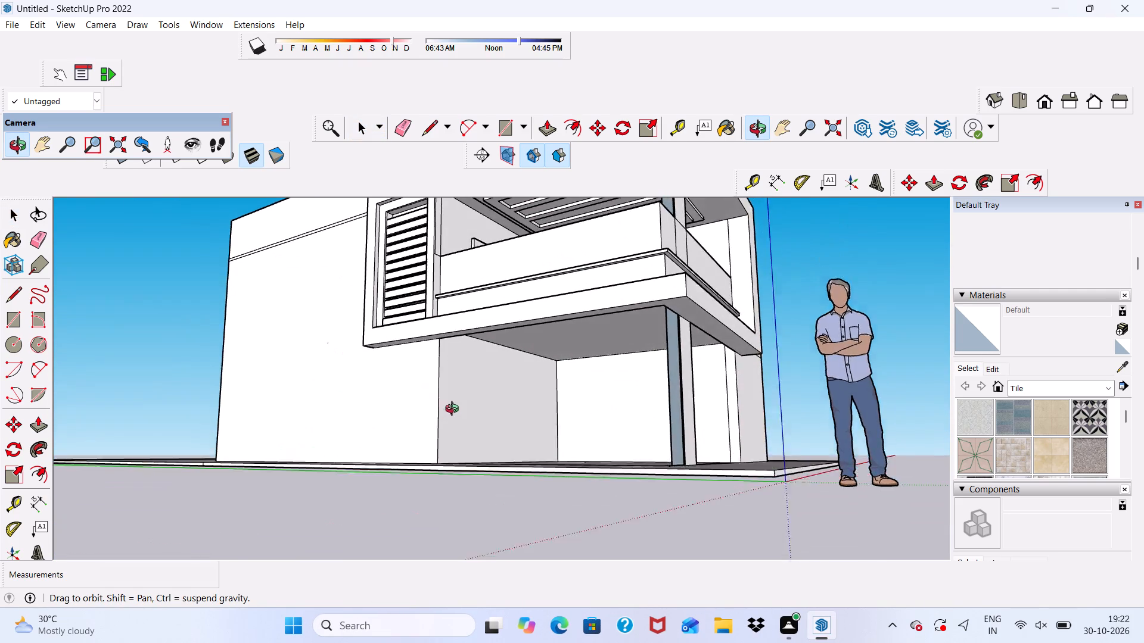
middle_click_drag(455, 410, 477, 408)
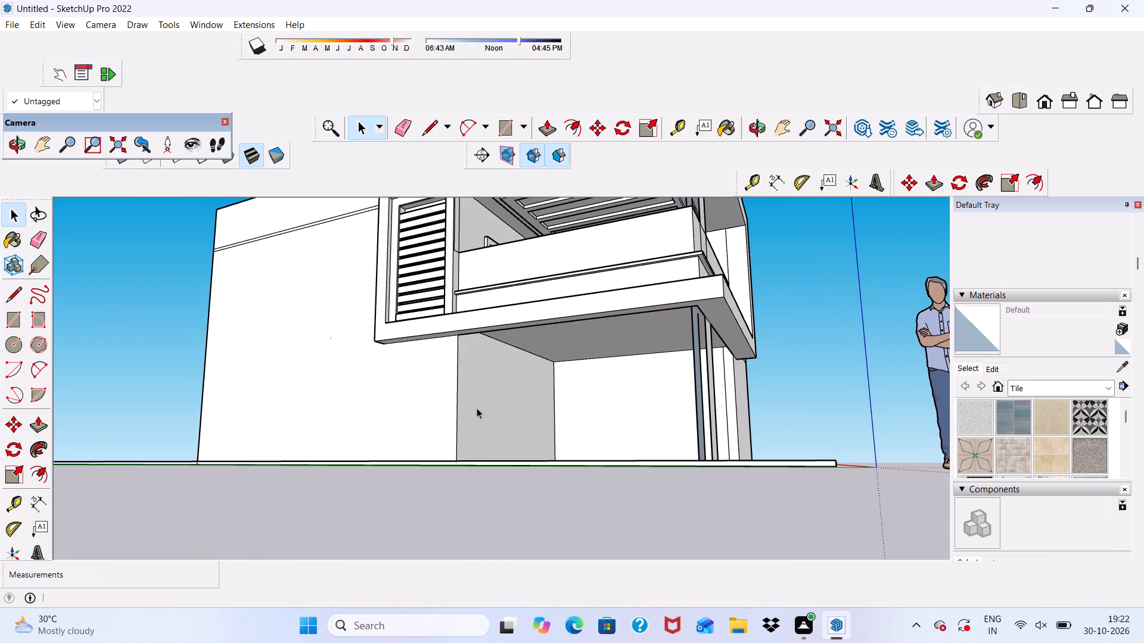
scroll(477, 408, "up", 5)
middle_click_drag(477, 408, 541, 438)
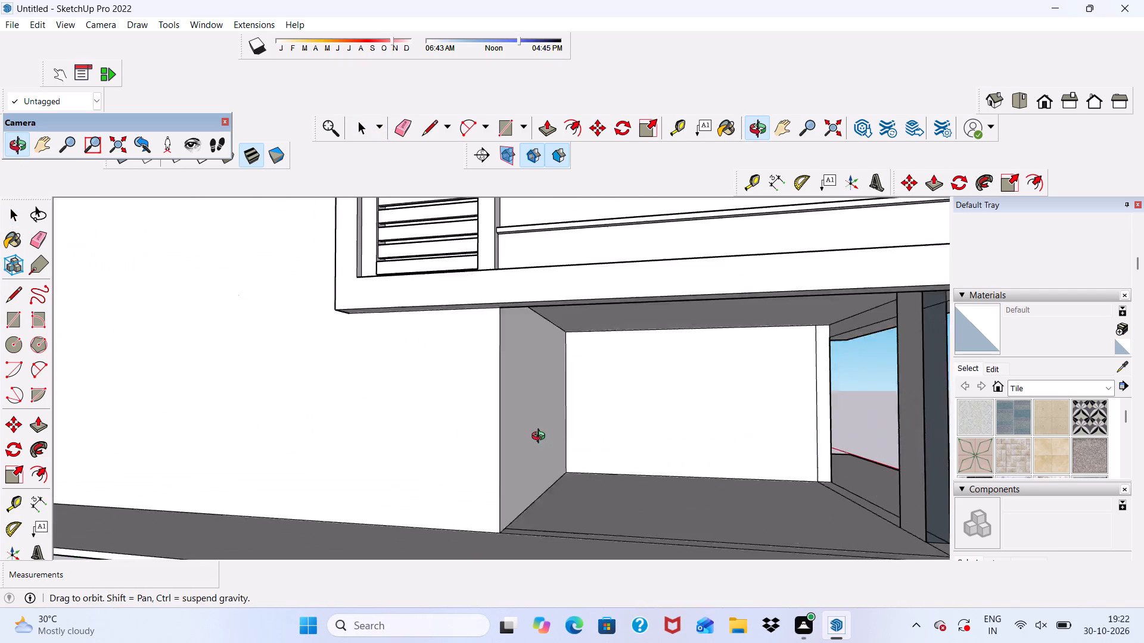
middle_click_drag(541, 438, 559, 445)
scroll(557, 440, "up", 1)
scroll(518, 404, "down", 6)
middle_click_drag(520, 404, 608, 451)
scroll(520, 404, "up", 1)
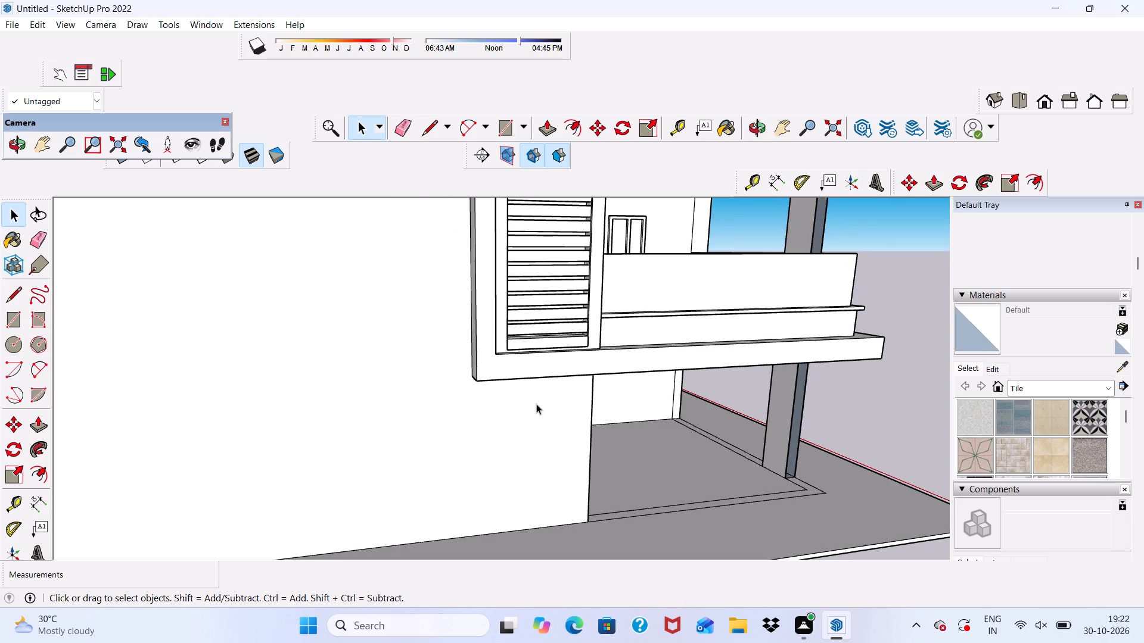
middle_click_drag(517, 389, 560, 399)
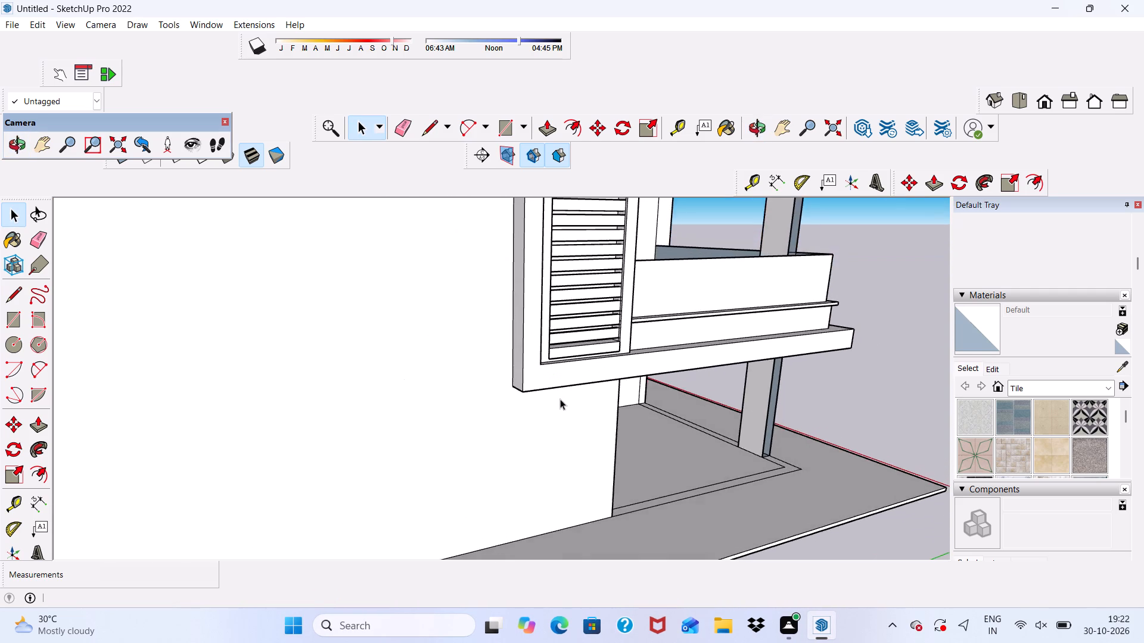
scroll(560, 399, "up", 1)
scroll(560, 399, "down", 8)
scroll(460, 318, "up", 5)
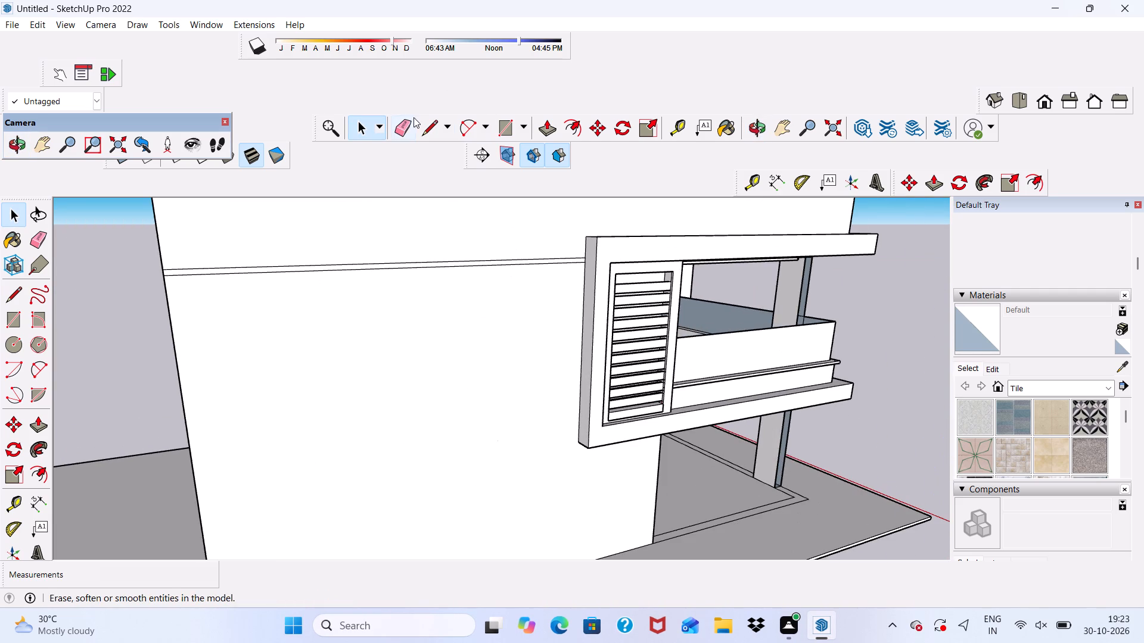
Erase the two parallel horizontal lines across the upper part of the blank wall beside the balcony frame.
left_click(405, 121)
left_click_drag(452, 241, 462, 280)
scroll(462, 239, "down", 4)
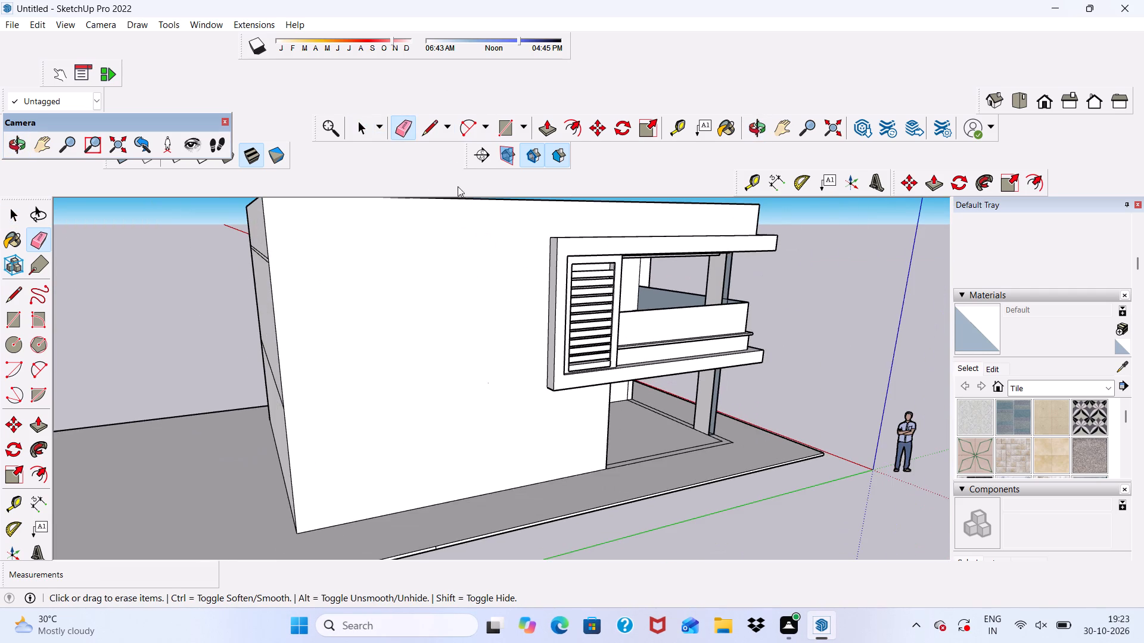
Draw a rectangle about 15' 3" by 8' 1" on the wall, from the balcony frame's lower corner up to the roof edge.
left_click(502, 130)
scroll(540, 280, "down", 4)
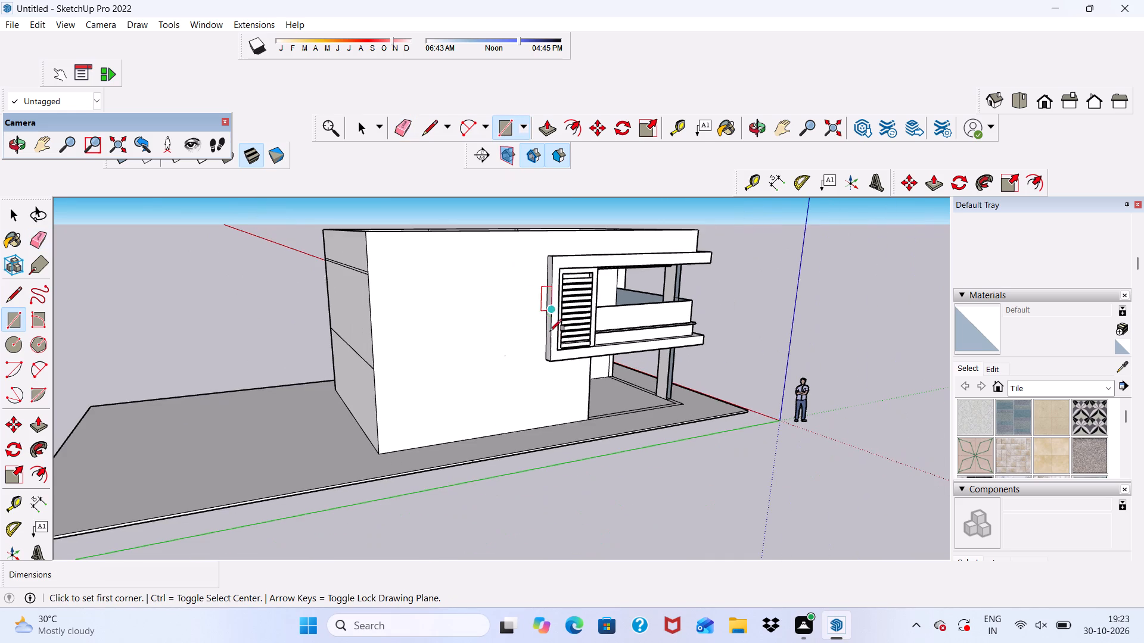
middle_click_drag(546, 326, 605, 329)
scroll(573, 424, "up", 2)
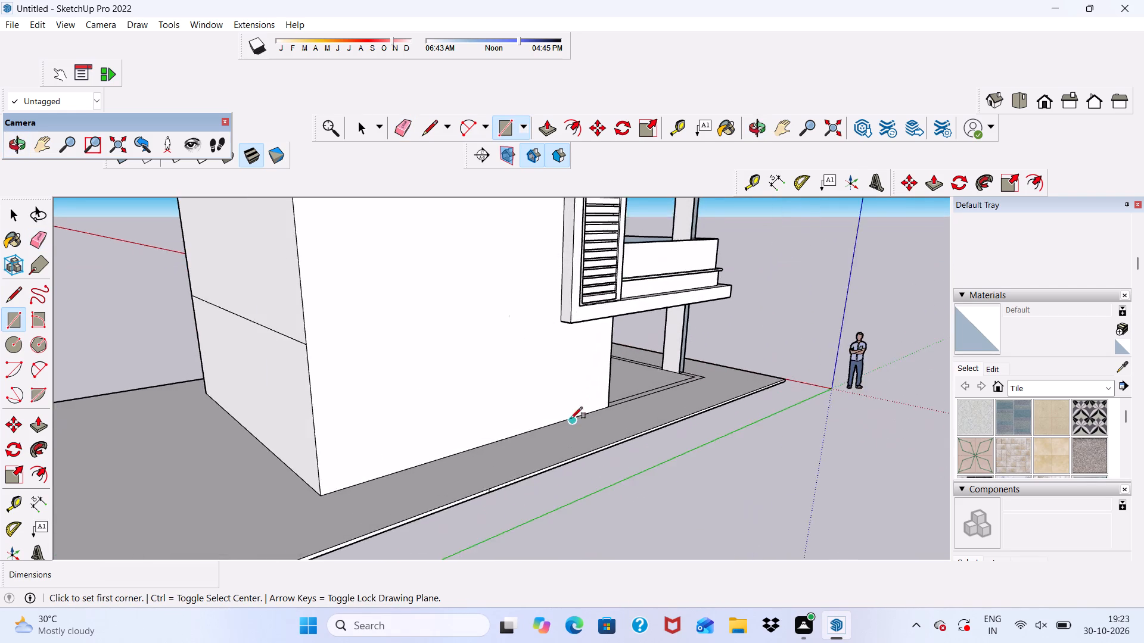
scroll(571, 419, "up", 11)
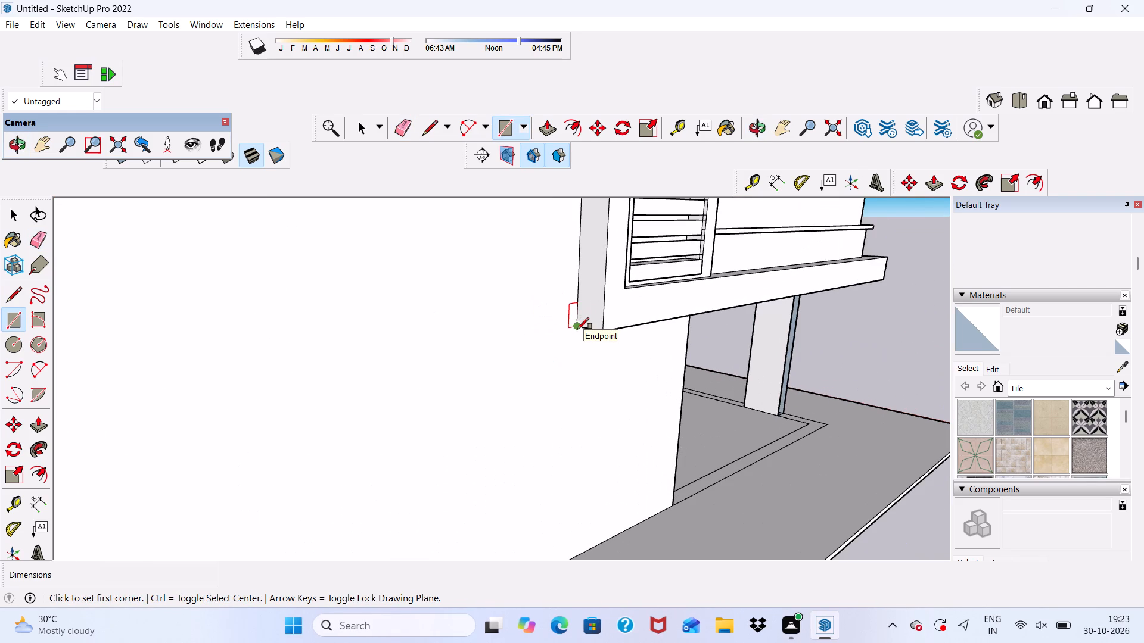
scroll(579, 335, "down", 4)
middle_click_drag(581, 343, 579, 315)
scroll(578, 315, "up", 4)
left_click(570, 295)
scroll(537, 329, "down", 3)
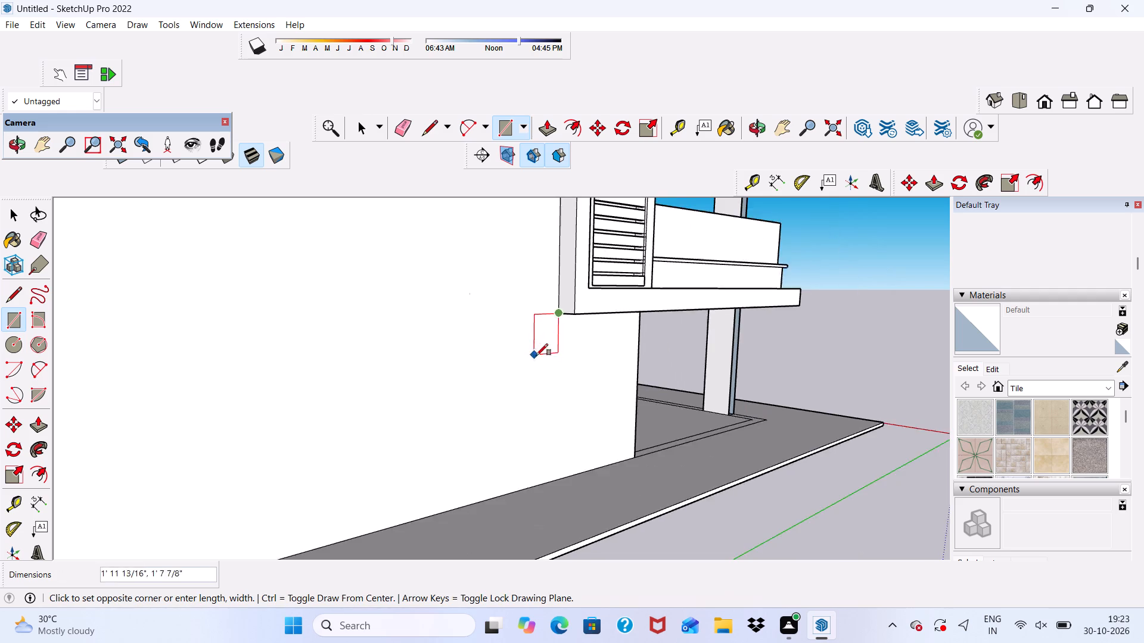
scroll(536, 355, "down", 12)
scroll(463, 229, "up", 7)
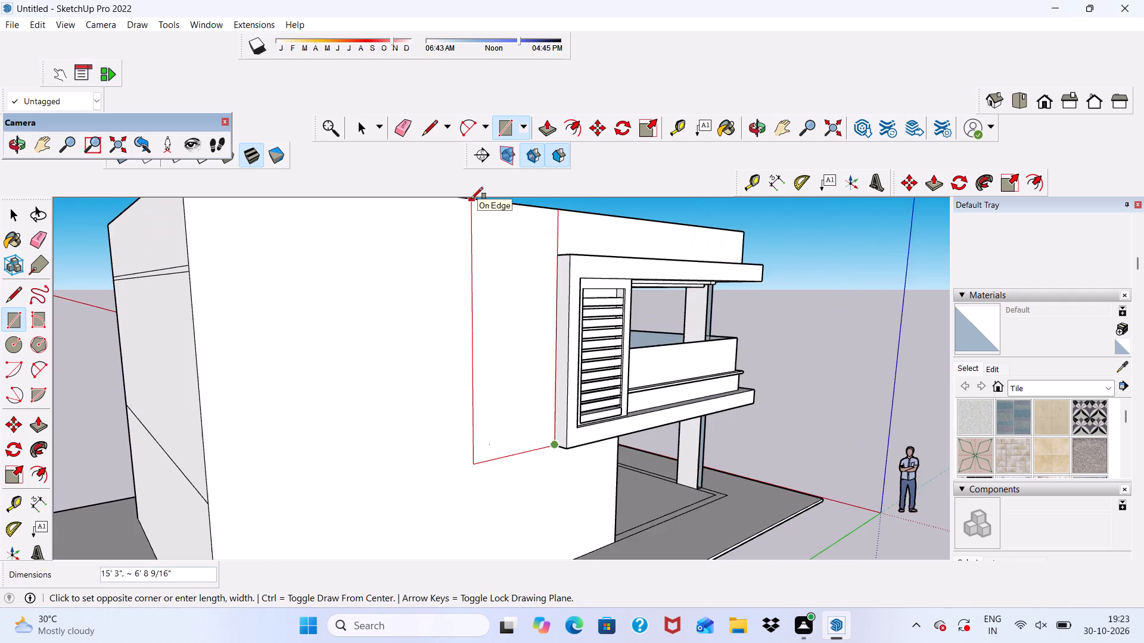
scroll(471, 199, "down", 1)
scroll(472, 199, "up", 6)
scroll(458, 213, "down", 10)
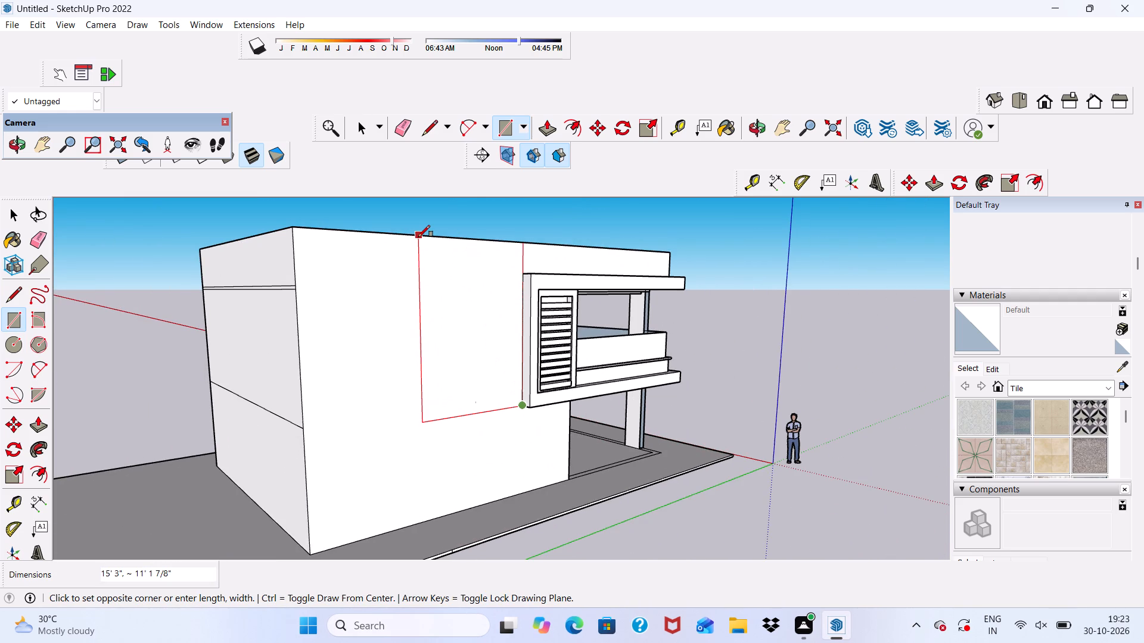
left_click(449, 241)
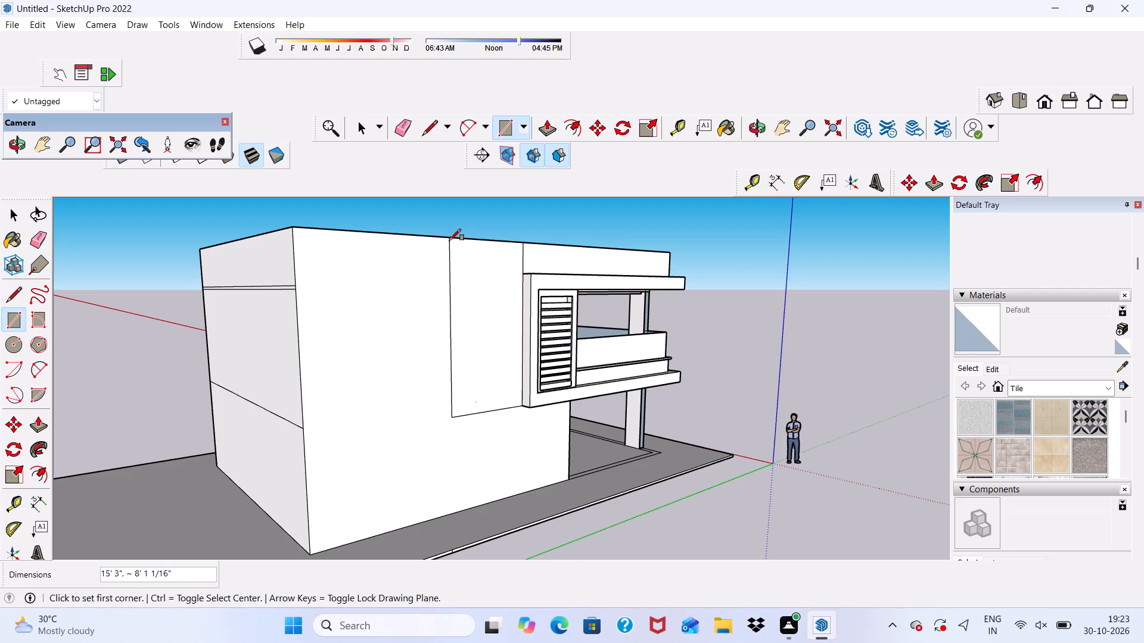
Pull the new rectangle on the wall beside the balcony frame outward 5 1/2" to form a projecting panel.
scroll(464, 289, "down", 3)
middle_click_drag(477, 326, 341, 323)
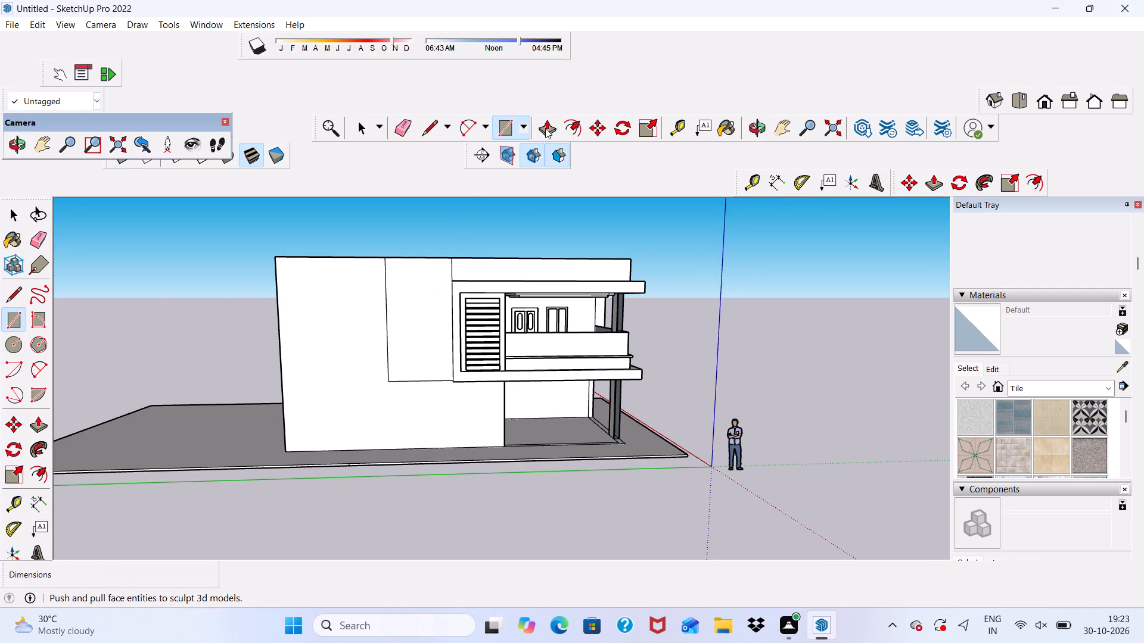
left_click(545, 128)
scroll(439, 327, "up", 2)
left_click(425, 329)
scroll(402, 336, "down", 3)
middle_click_drag(403, 336, 631, 375)
scroll(521, 379, "up", 3)
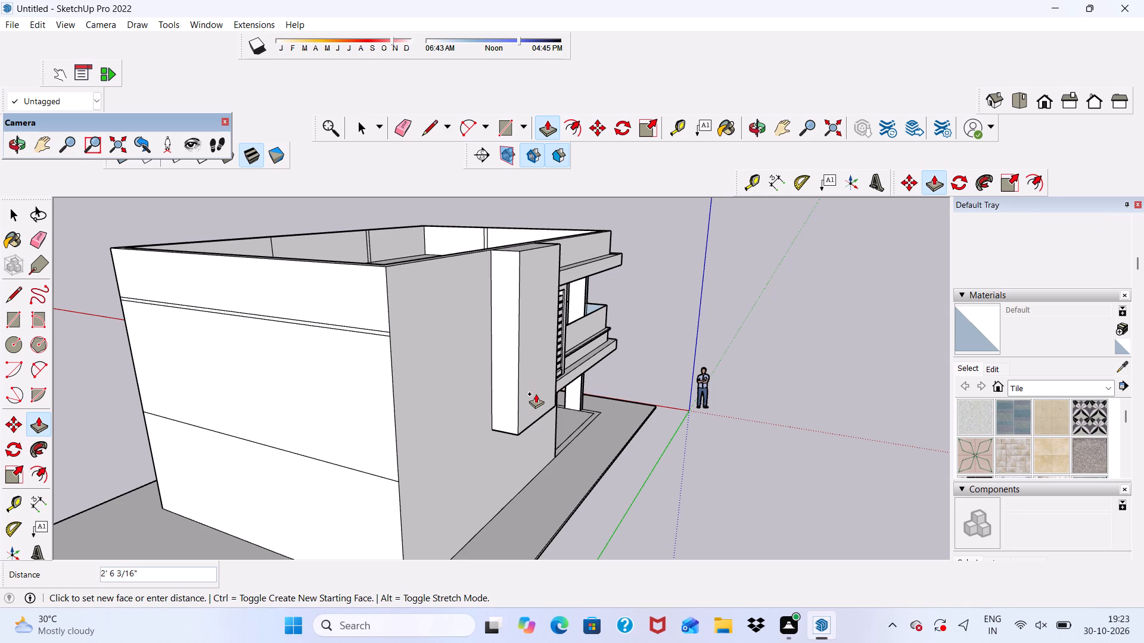
scroll(521, 389, "up", 3)
middle_click_drag(521, 389, 520, 388)
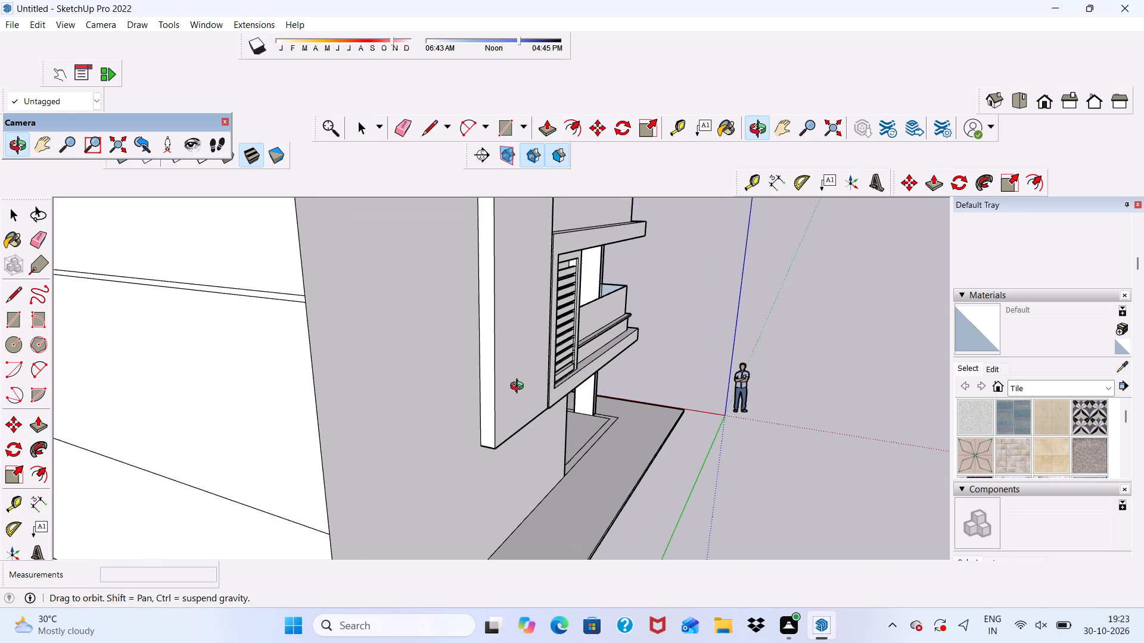
middle_click_drag(520, 388, 461, 366)
scroll(472, 363, "up", 8)
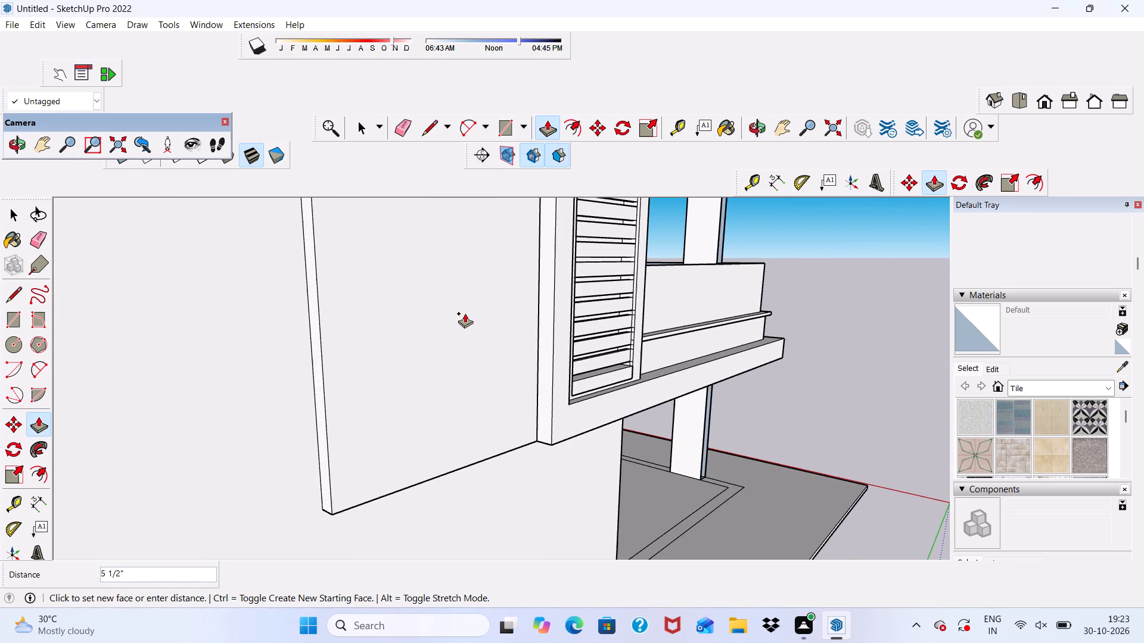
left_click(465, 313)
Extend the projecting panel's underside about 10 1/4" downward, below the bottom of the balcony frame.
scroll(462, 317, "down", 4)
middle_click_drag(467, 367, 399, 363)
scroll(377, 374, "down", 5)
middle_click_drag(375, 337, 377, 362)
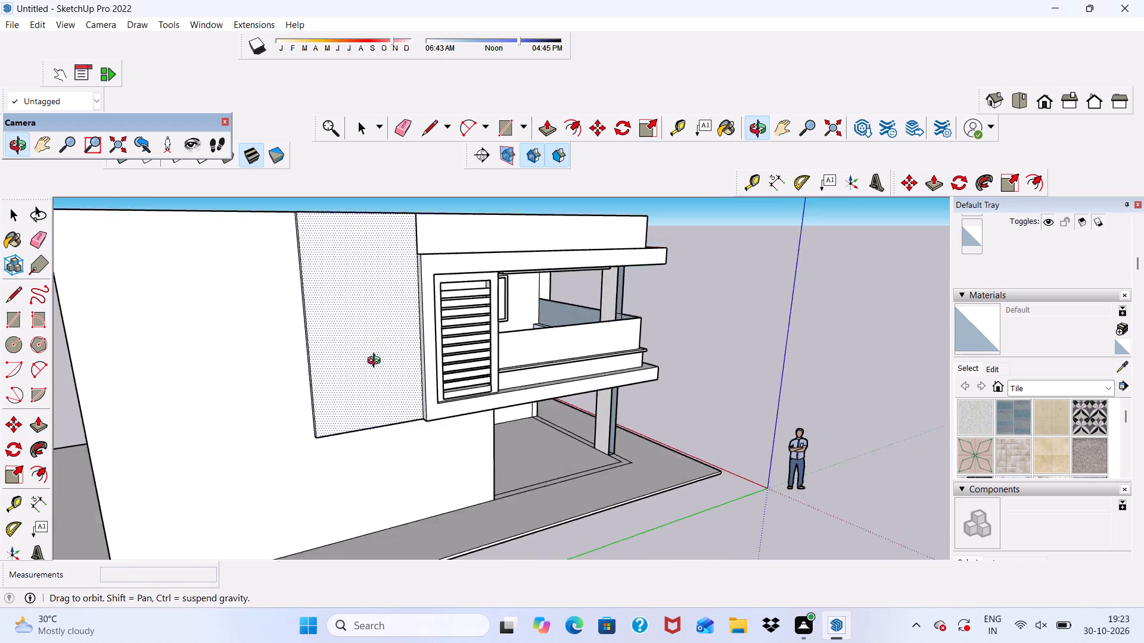
middle_click_drag(377, 362, 368, 473)
scroll(311, 344, "up", 12)
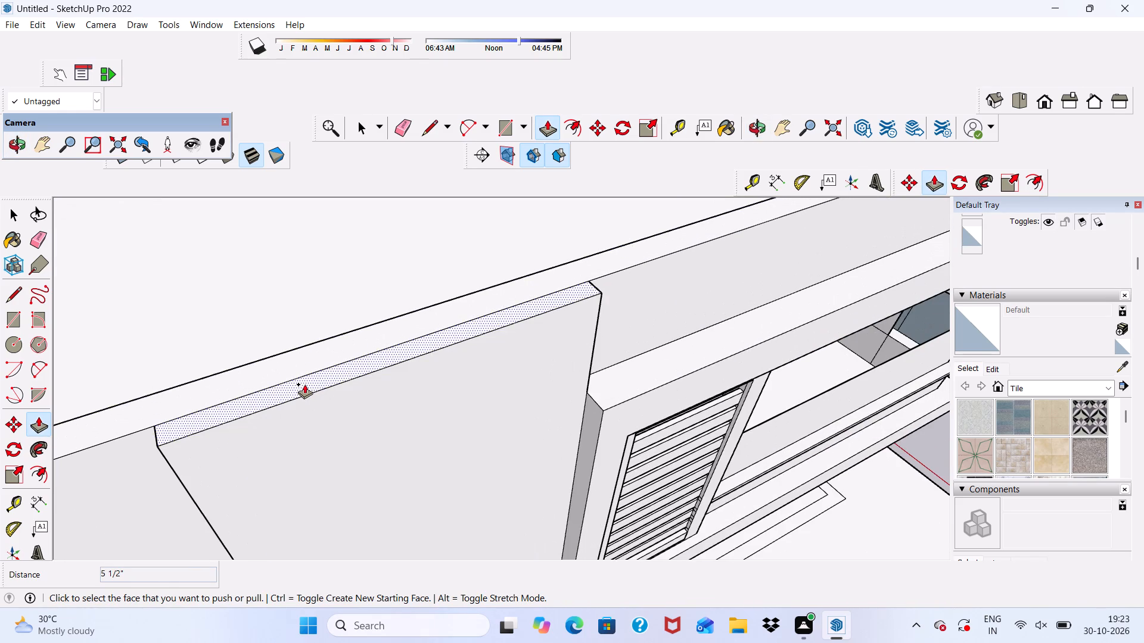
scroll(304, 384, "down", 5)
middle_click_drag(313, 431, 315, 340)
scroll(315, 343, "down", 2)
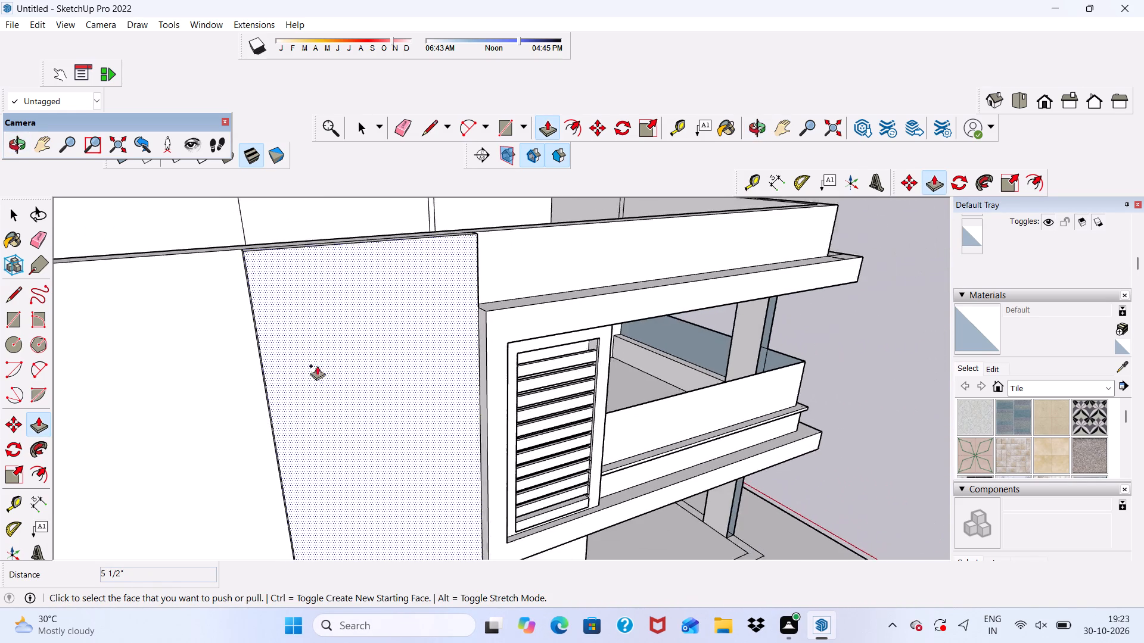
scroll(317, 366, "down", 6)
middle_click_drag(365, 397, 284, 311)
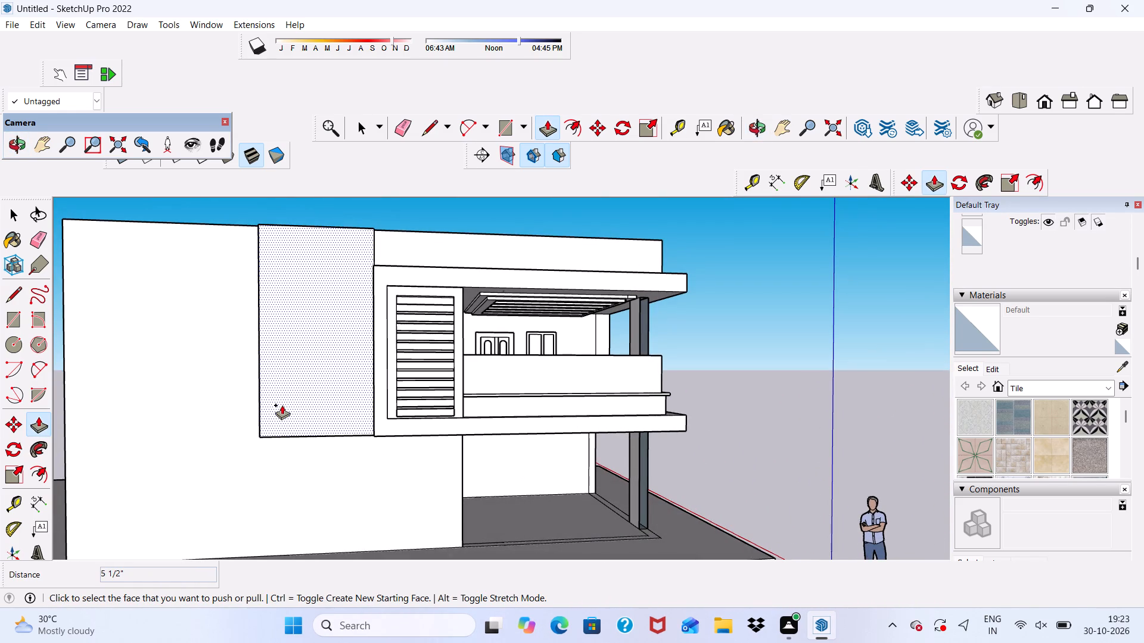
middle_click_drag(292, 441, 297, 354)
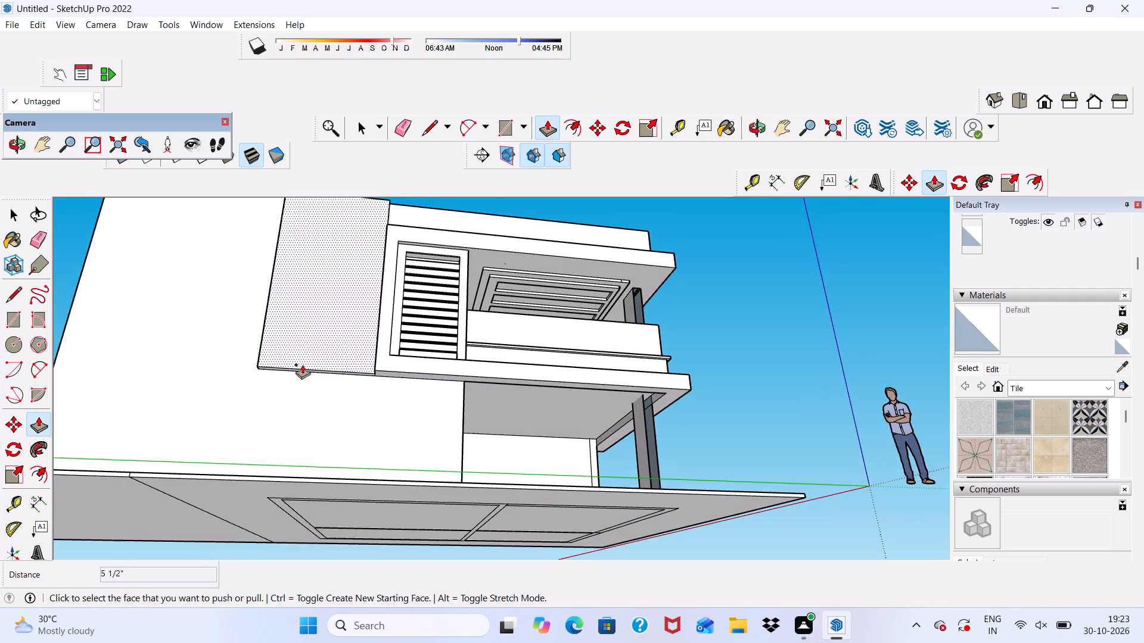
scroll(304, 371, "up", 14)
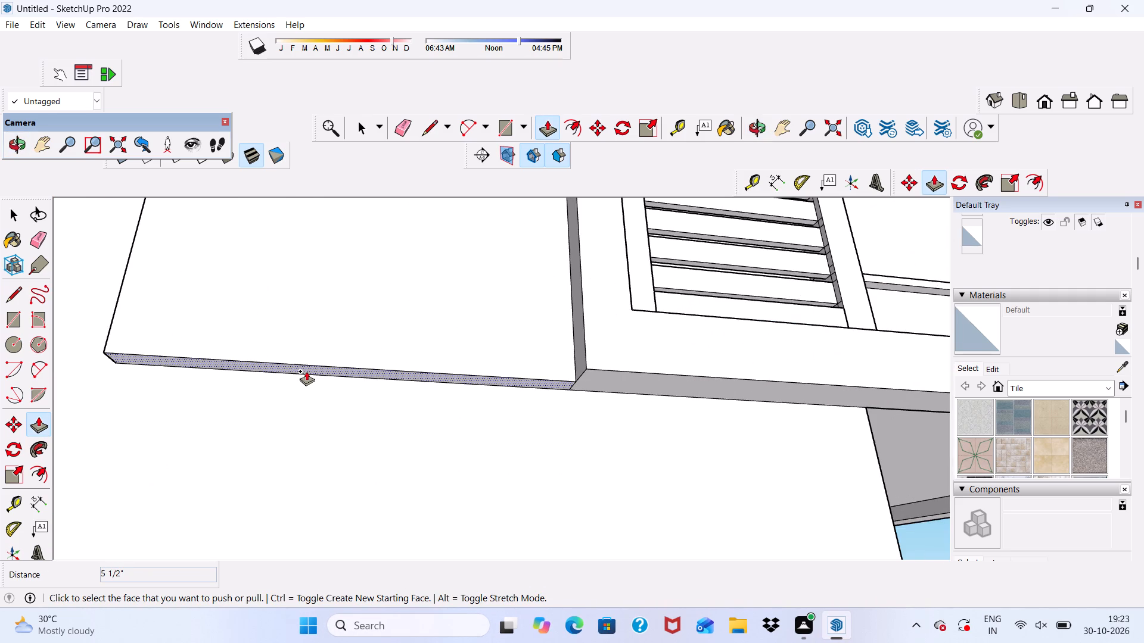
scroll(306, 371, "up", 5)
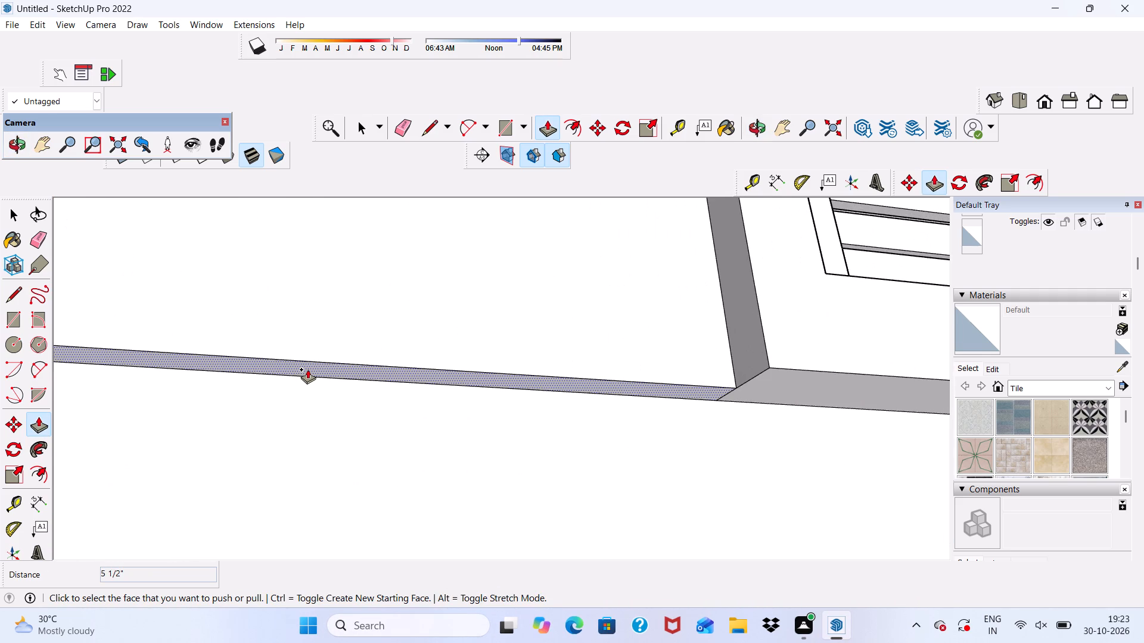
left_click(307, 369)
left_click(306, 447)
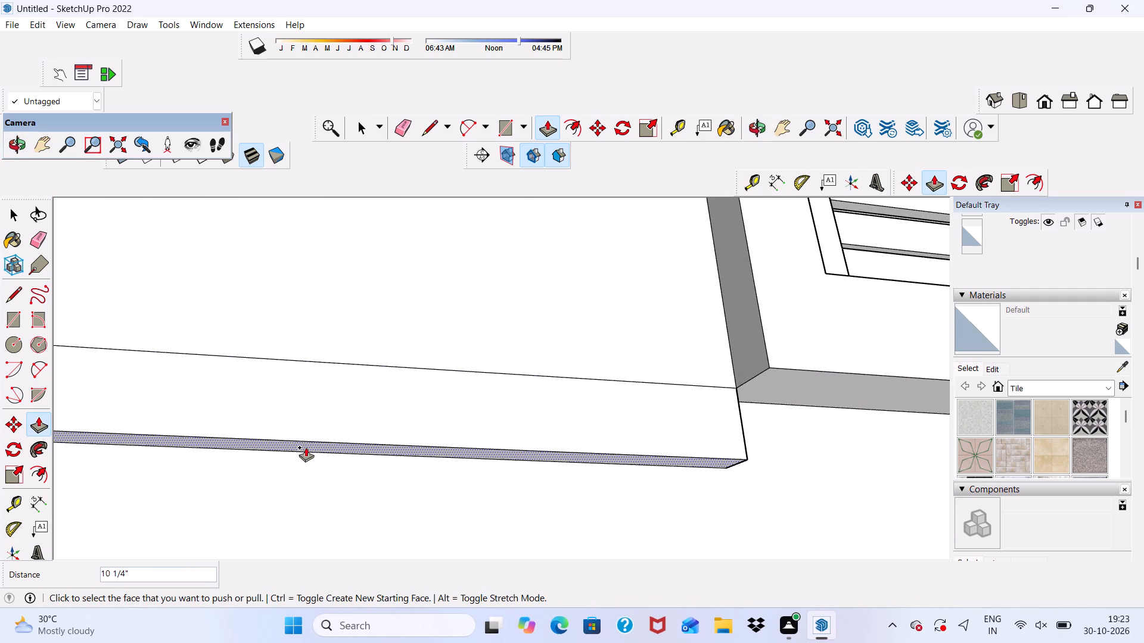
Erase the leftover seam edges across the panel's front face and its outer side near the bottom.
left_click(400, 131)
left_click_drag(387, 324, 387, 373)
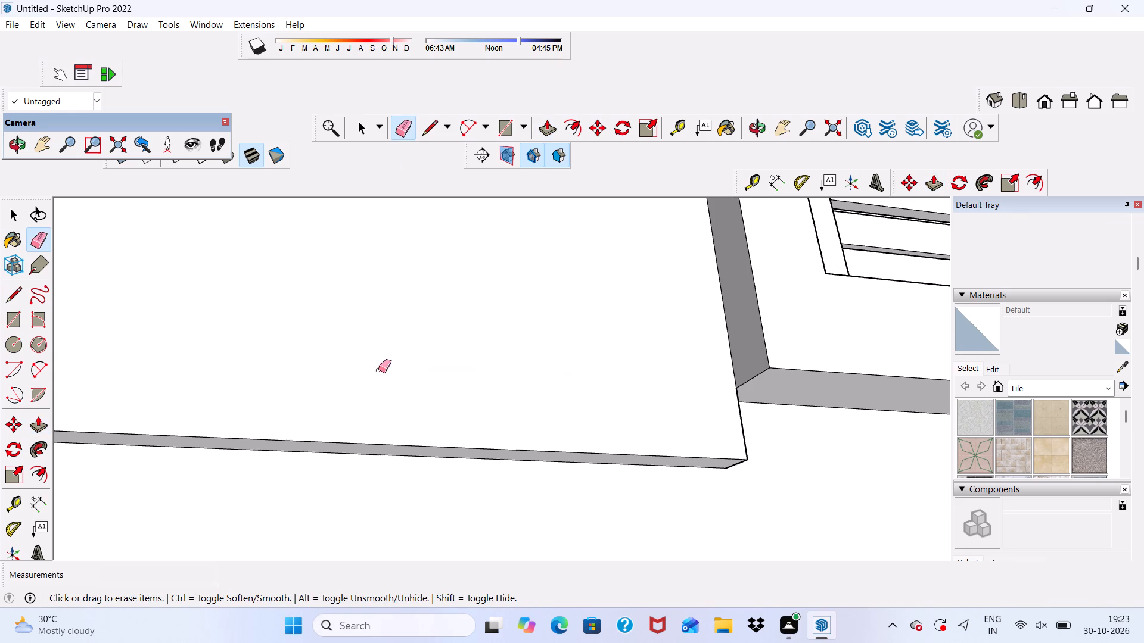
scroll(377, 347, "down", 6)
middle_click_drag(443, 347, 613, 386)
scroll(416, 389, "up", 3)
scroll(527, 395, "up", 1)
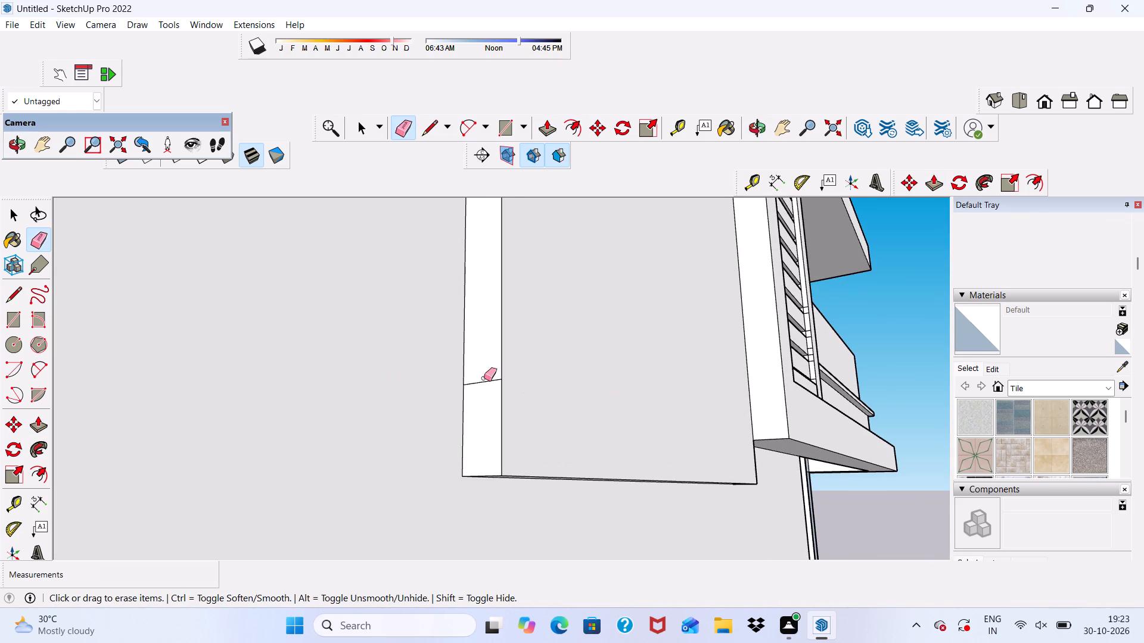
left_click_drag(470, 379, 480, 399)
Extend the panel's outer side face along the wall, away from the balcony frame, making the panel about 10' wide.
scroll(478, 373, "down", 5)
middle_click_drag(633, 429, 214, 429)
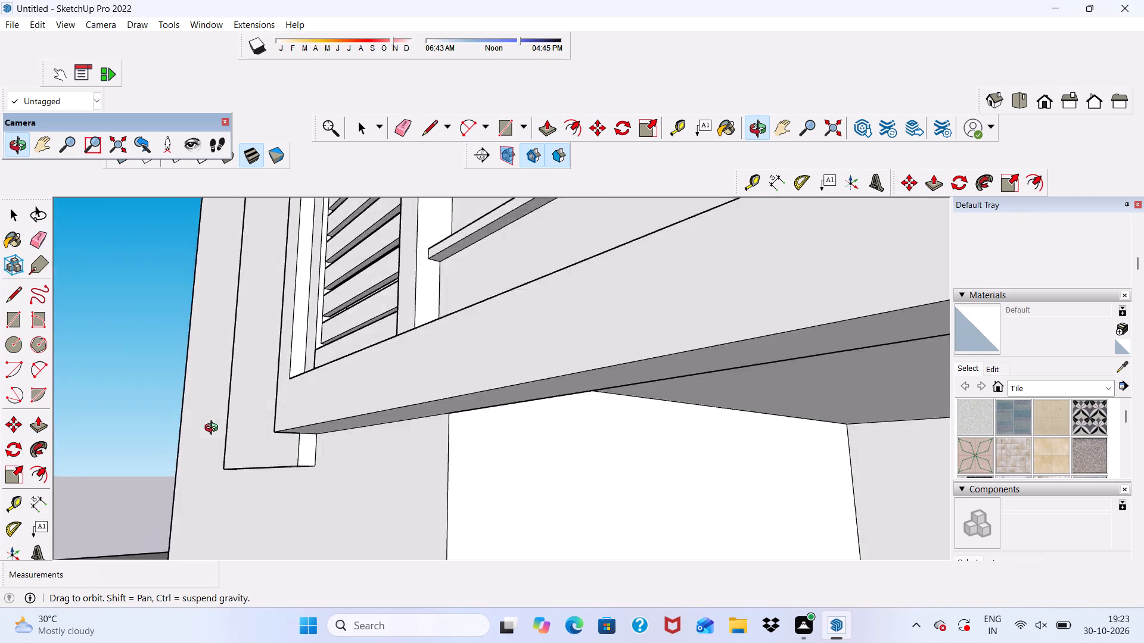
middle_click_drag(214, 429, 385, 472)
scroll(375, 411, "down", 6)
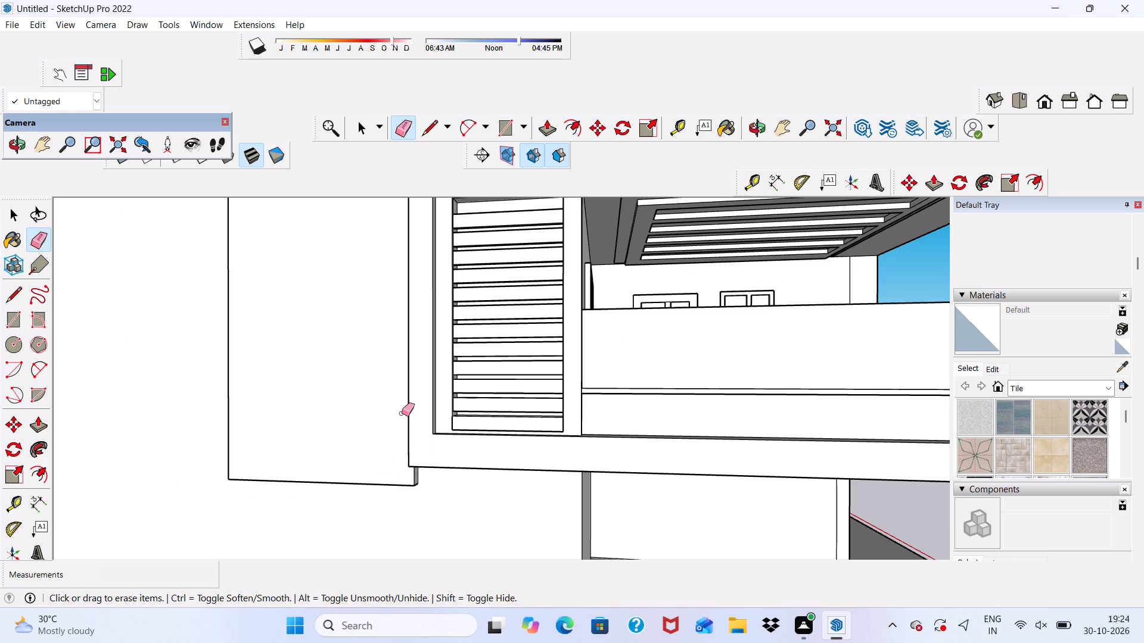
scroll(474, 247, "down", 1)
middle_click_drag(315, 323, 323, 321)
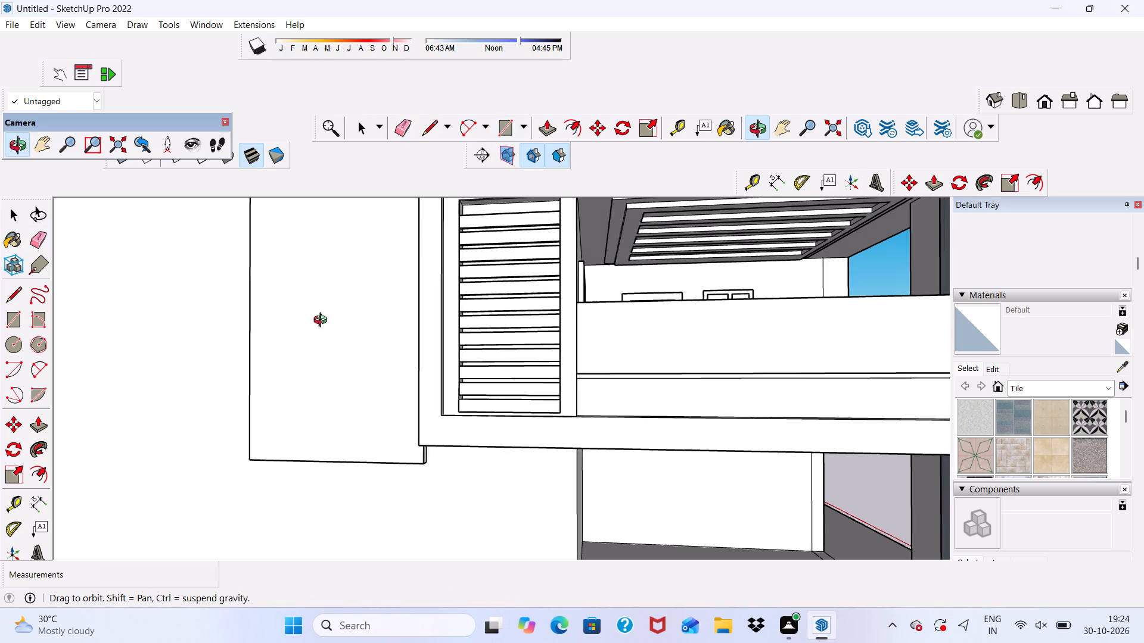
middle_click_drag(323, 321, 500, 336)
left_click(546, 122)
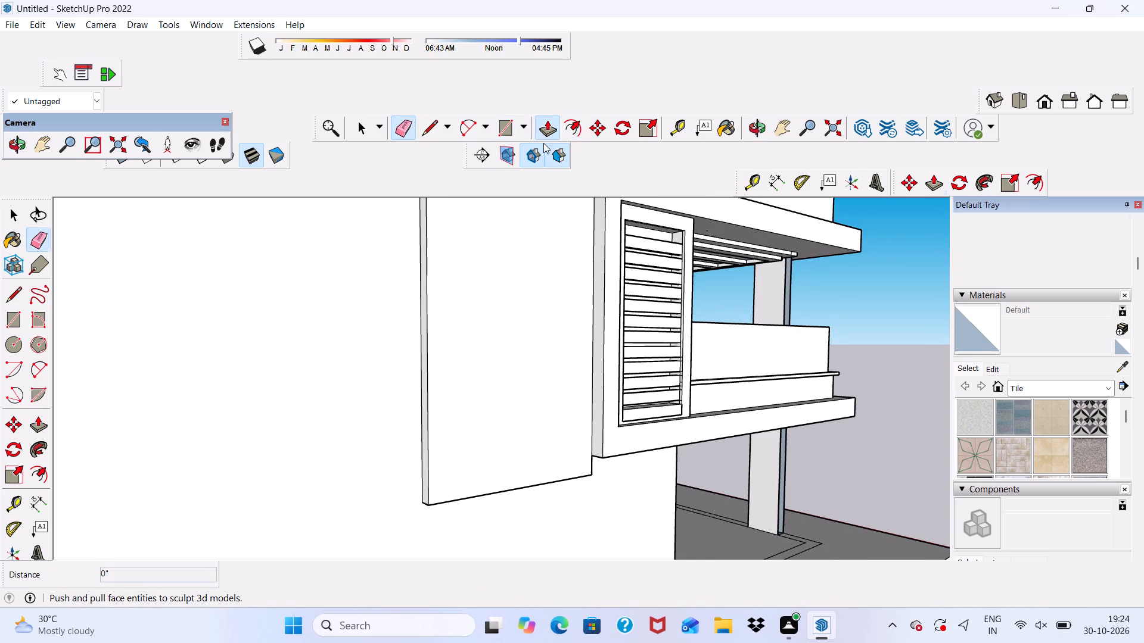
scroll(439, 365, "up", 4)
left_click(423, 336)
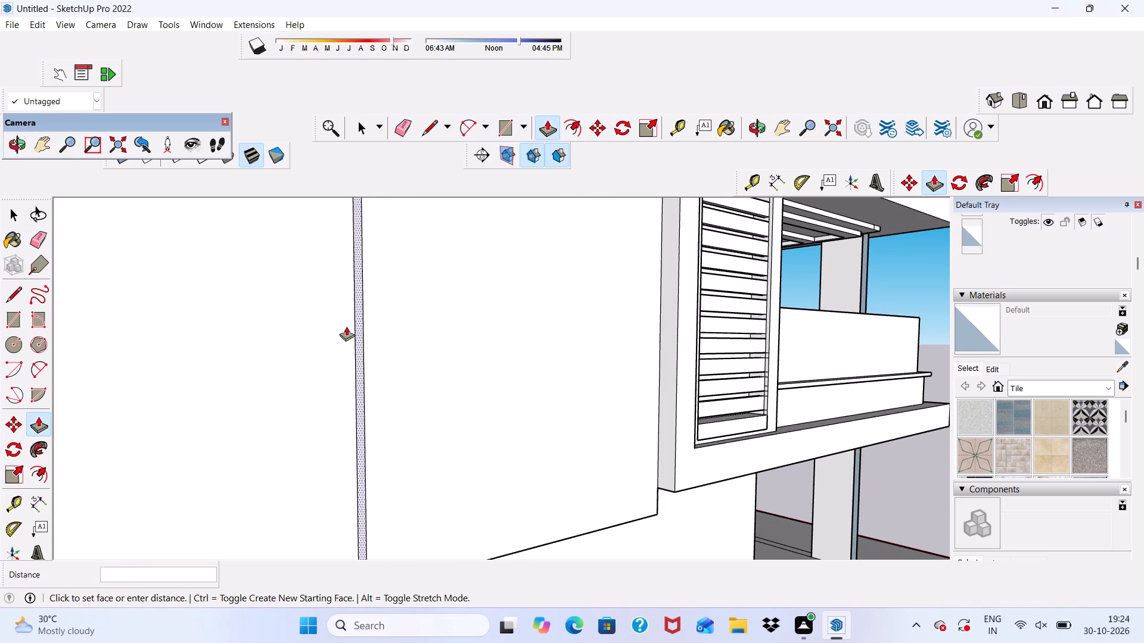
left_click(344, 326)
scroll(243, 318, "down", 16)
scroll(437, 374, "up", 1)
scroll(443, 370, "down", 1)
middle_click_drag(443, 370, 384, 389)
key("space")
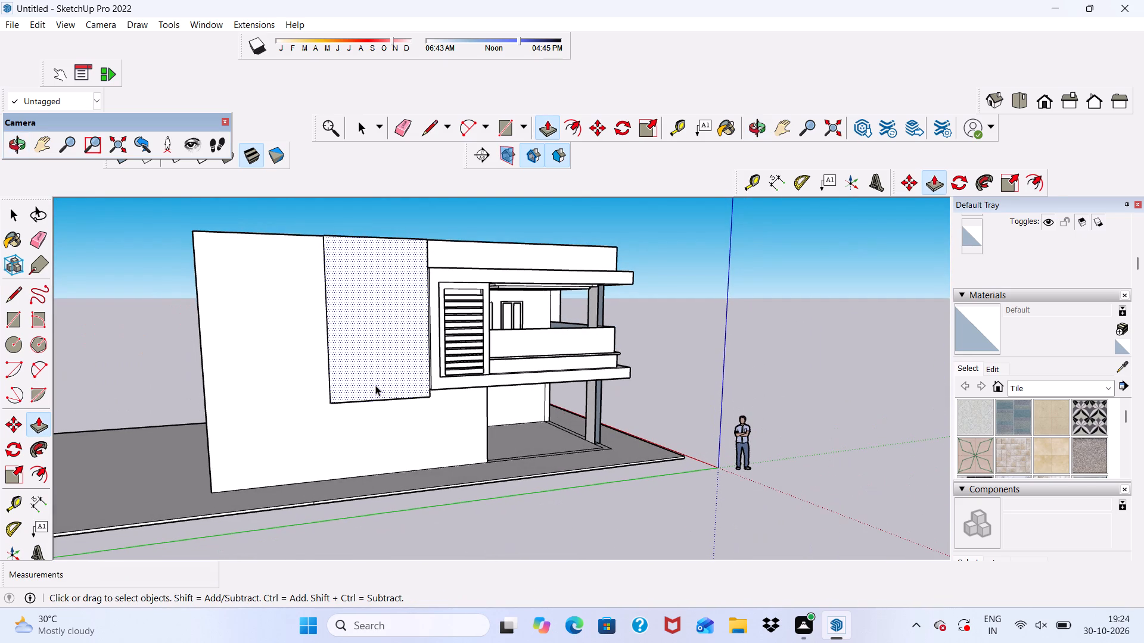
Draw a rectangle about 10' by 1' 7" across the panel's lower part, from the balcony frame's bottom corner to the panel's outer edge.
left_click(507, 123)
scroll(474, 529, "up", 4)
scroll(394, 342, "up", 16)
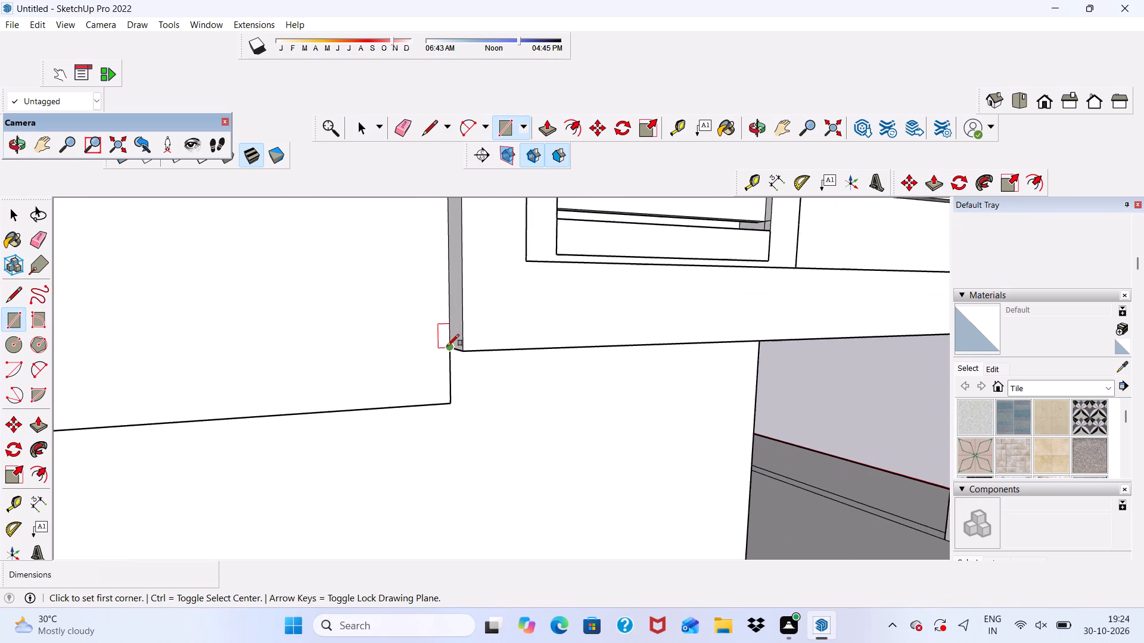
scroll(447, 346, "up", 5)
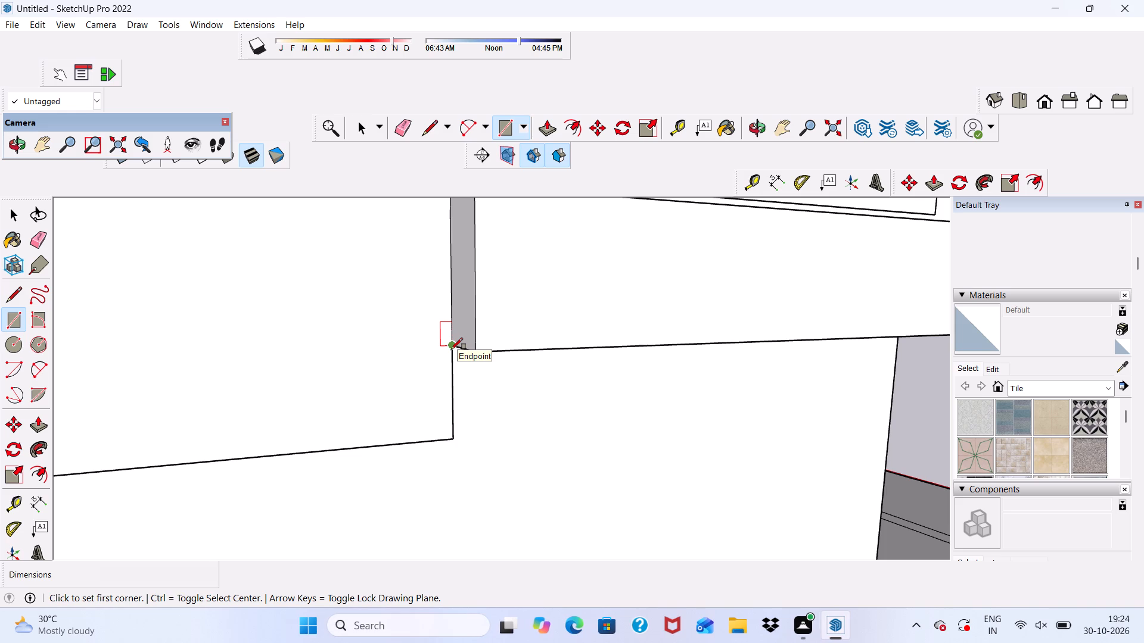
left_click(451, 349)
scroll(330, 359, "down", 6)
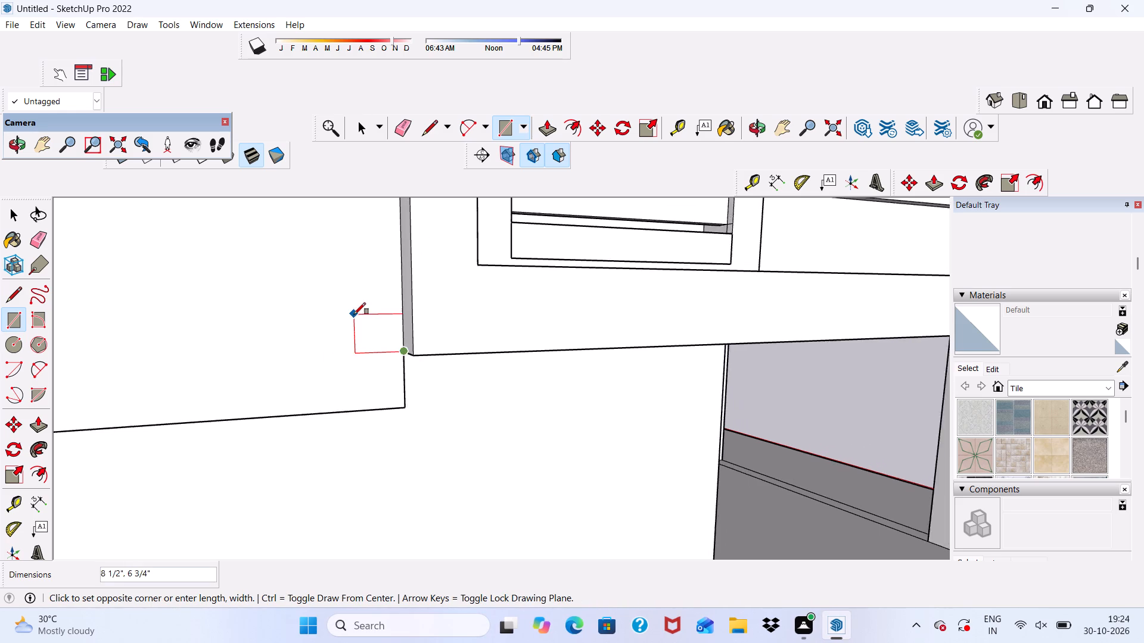
scroll(354, 314, "down", 16)
middle_click_drag(370, 319, 482, 356)
scroll(457, 349, "up", 5)
scroll(327, 367, "down", 2)
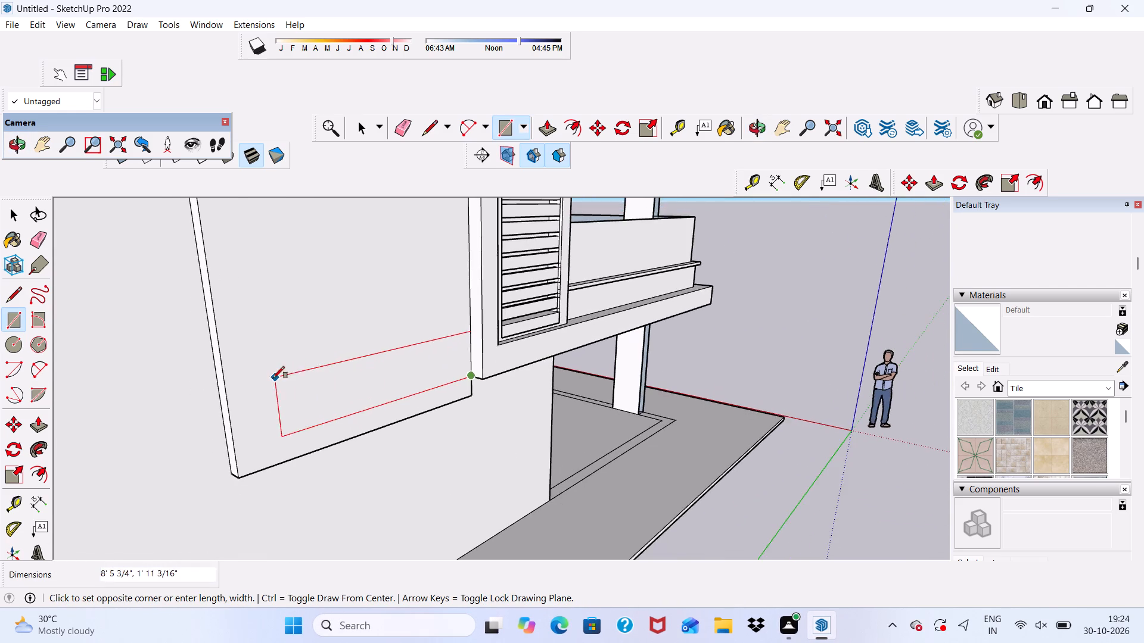
scroll(273, 378, "down", 8)
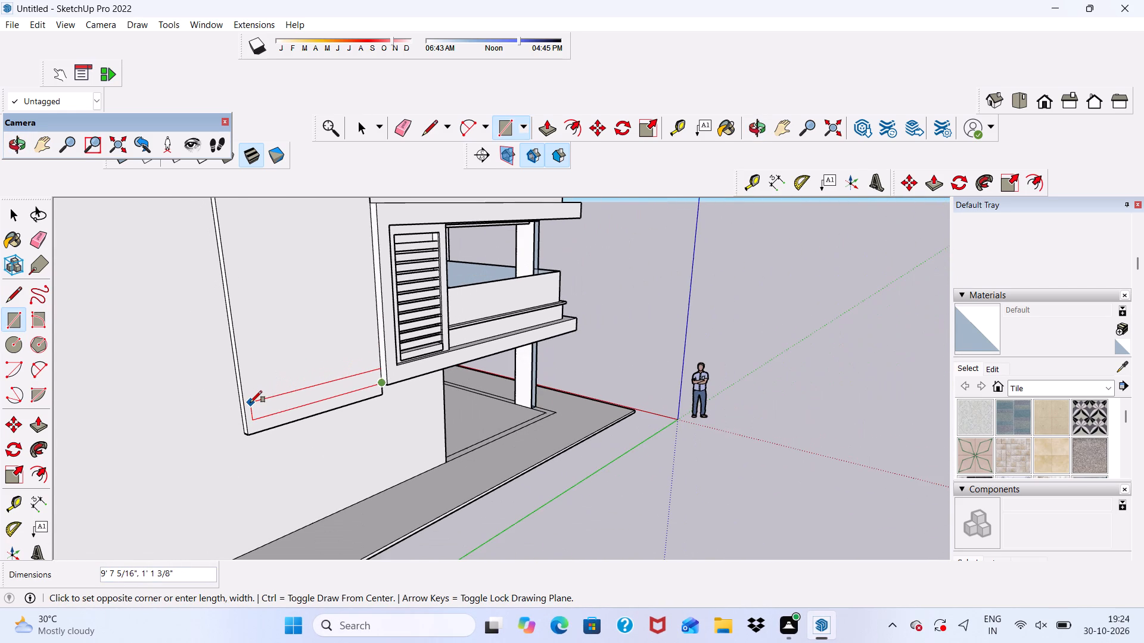
middle_click_drag(250, 402, 240, 411)
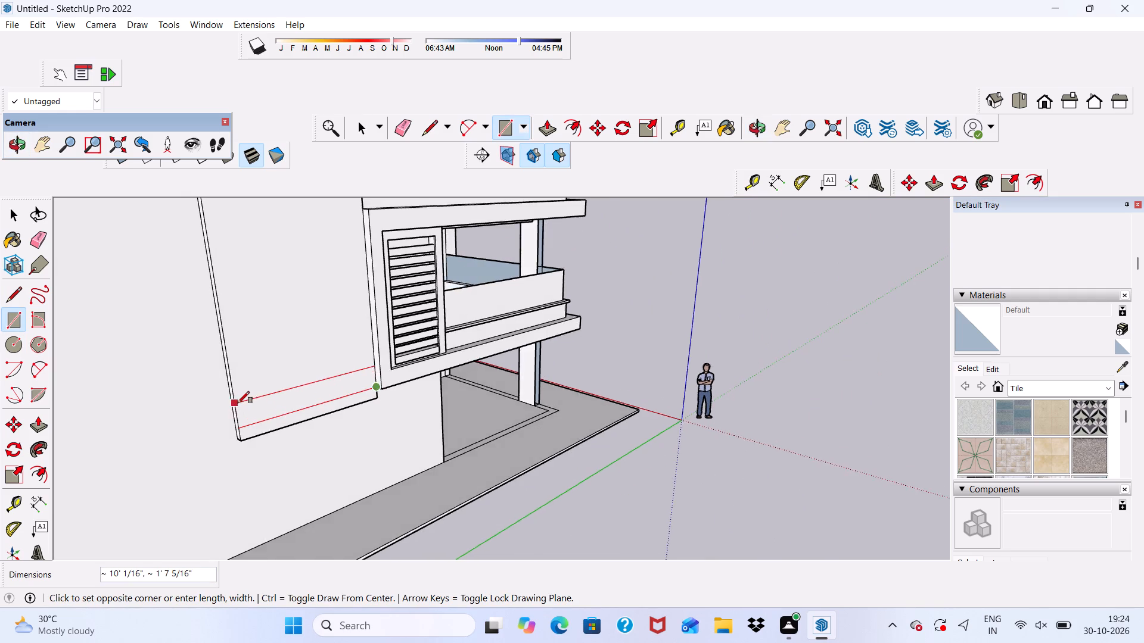
scroll(238, 403, "up", 4)
left_click(232, 402)
scroll(331, 407, "down", 7)
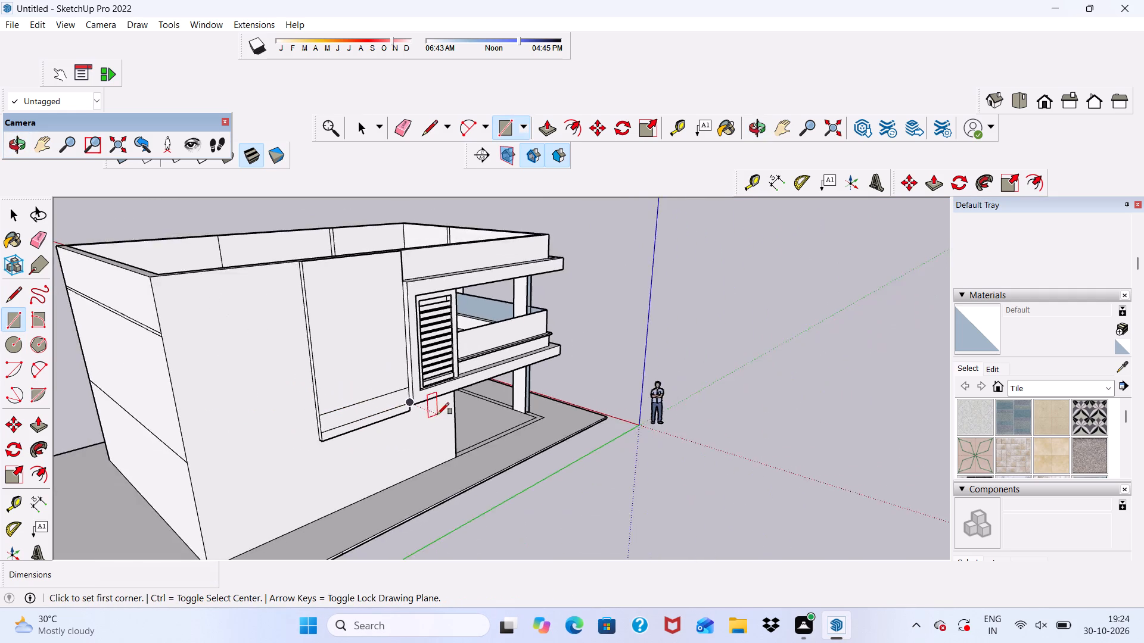
Draw a rectangle about 19' 3" by 26' 9" on the roof floor, from the parapet's inner edge beside the panel to the opposite far corner.
middle_click_drag(437, 414, 154, 504)
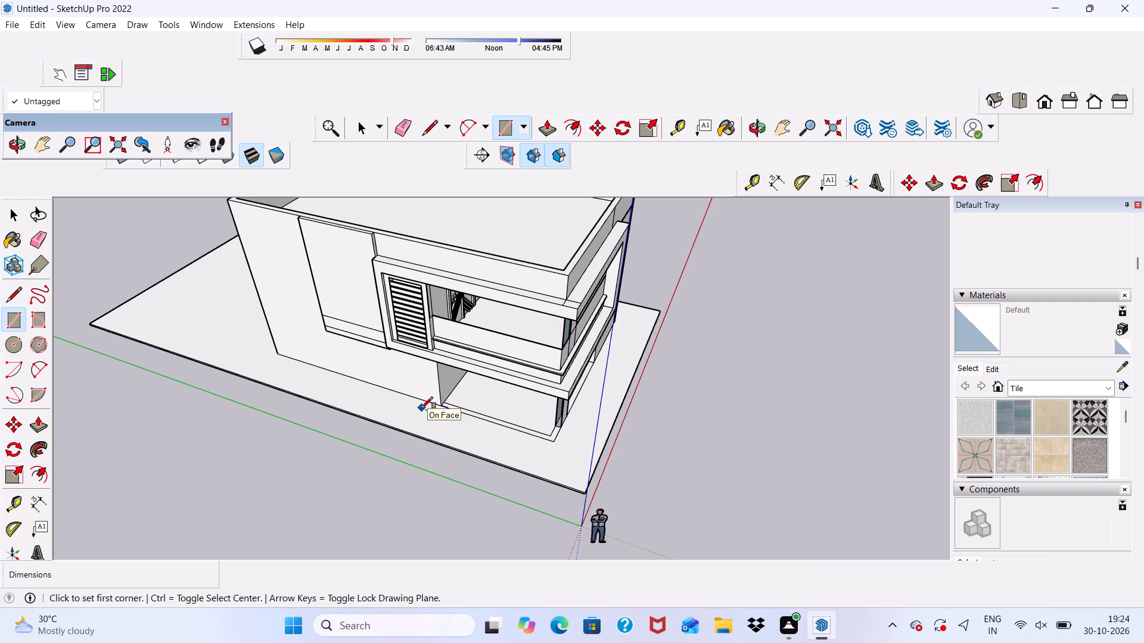
key("space")
scroll(371, 282, "down", 3)
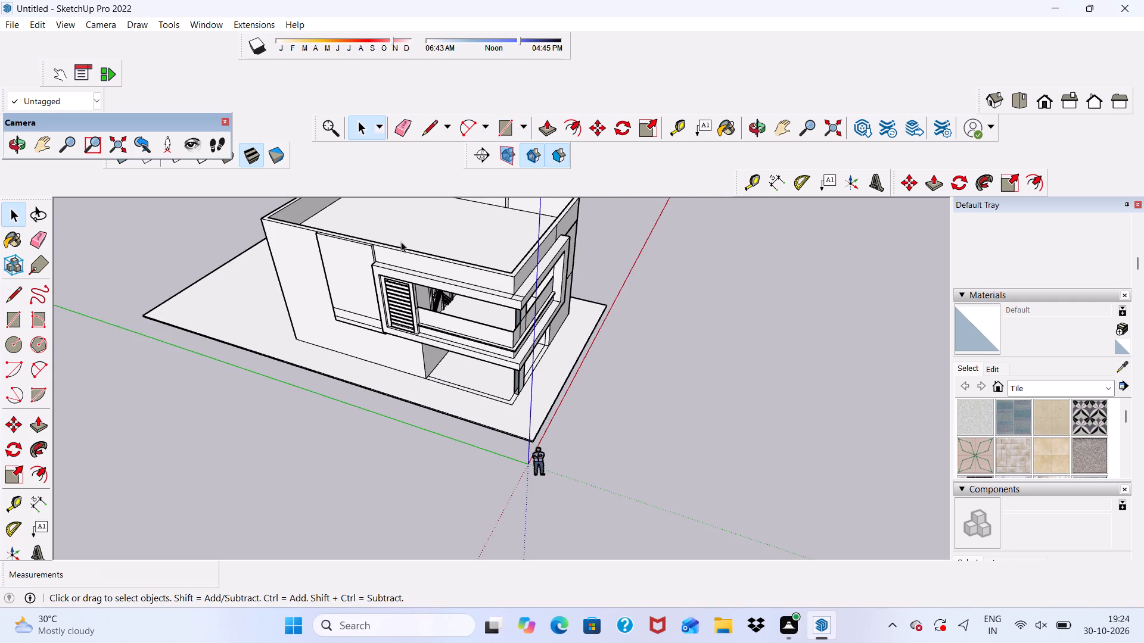
middle_click_drag(401, 242, 219, 295)
scroll(564, 221, "up", 5)
scroll(564, 221, "down", 9)
middle_click_drag(522, 274, 368, 339)
scroll(579, 248, "up", 5)
scroll(536, 215, "down", 8)
scroll(552, 219, "up", 16)
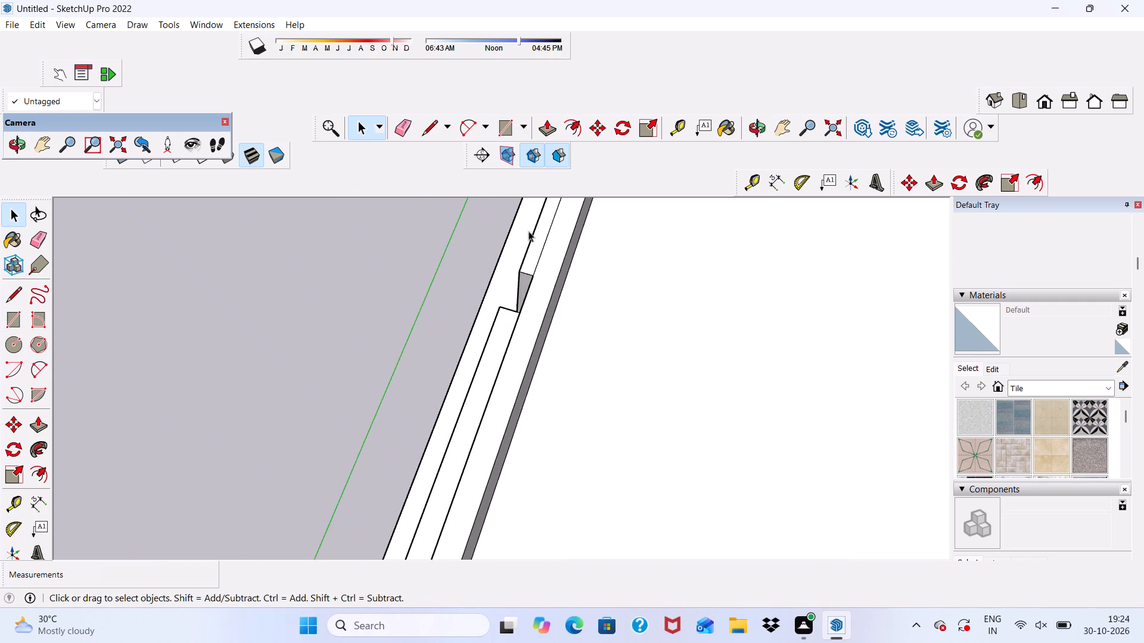
middle_click_drag(529, 318, 552, 287)
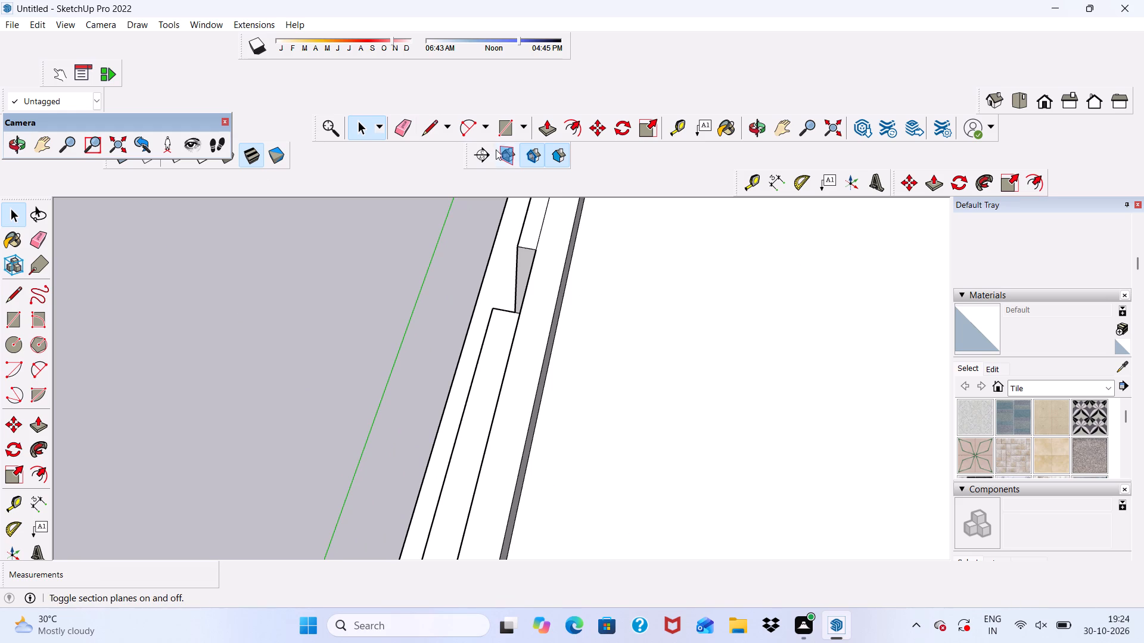
left_click(508, 116)
scroll(589, 322, "up", 2)
left_click(508, 129)
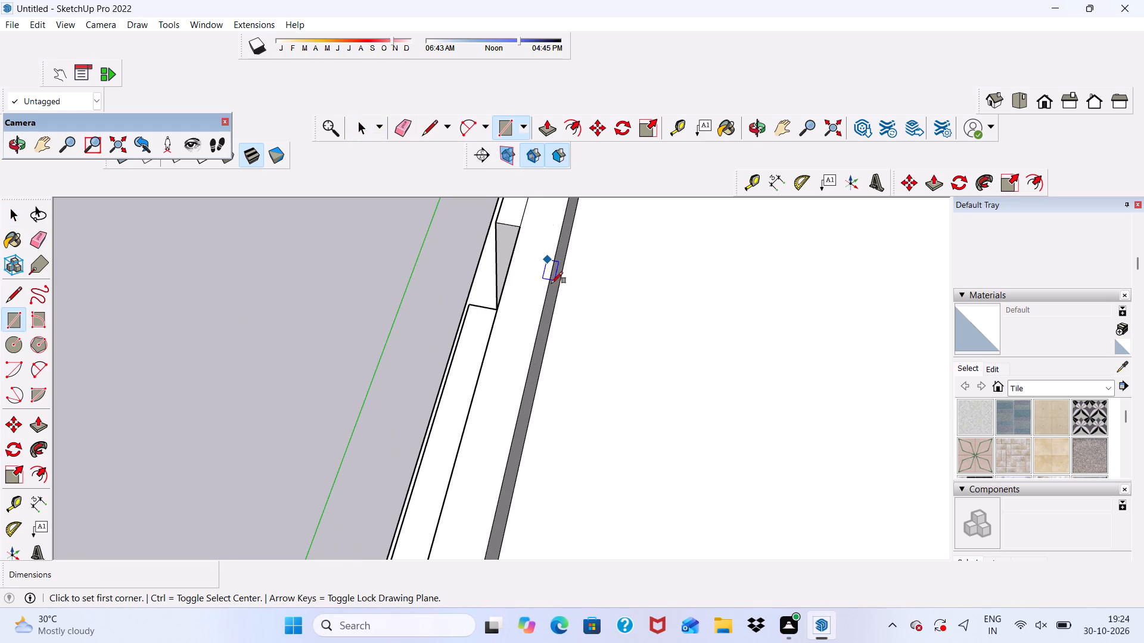
left_click(557, 313)
scroll(552, 347, "down", 16)
scroll(719, 263, "up", 1)
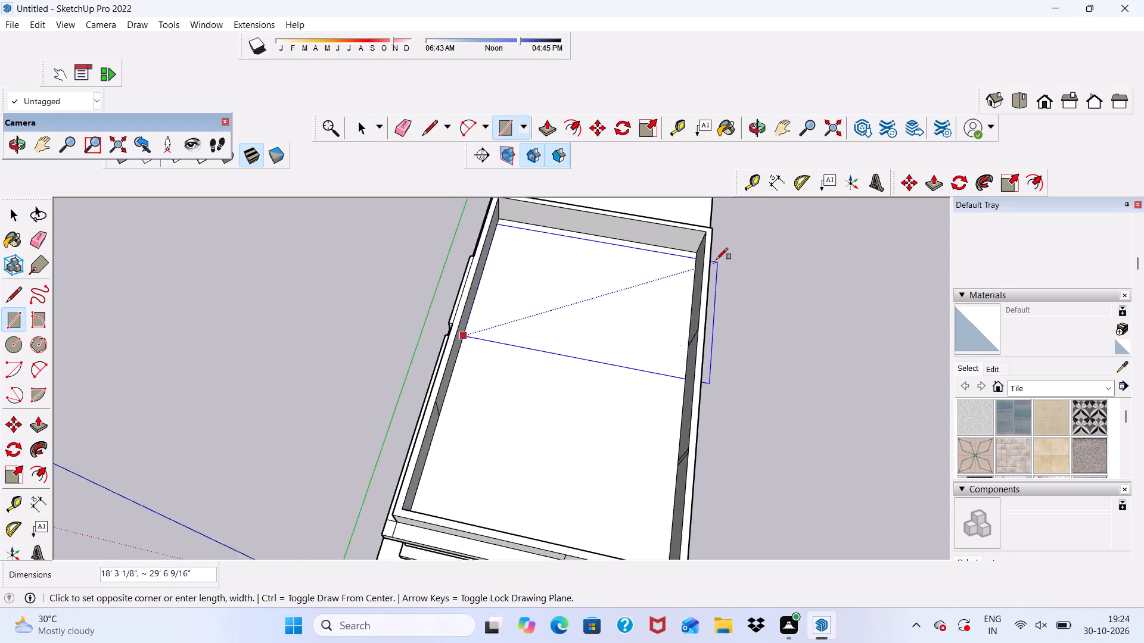
scroll(716, 260, "up", 9)
left_click(709, 264)
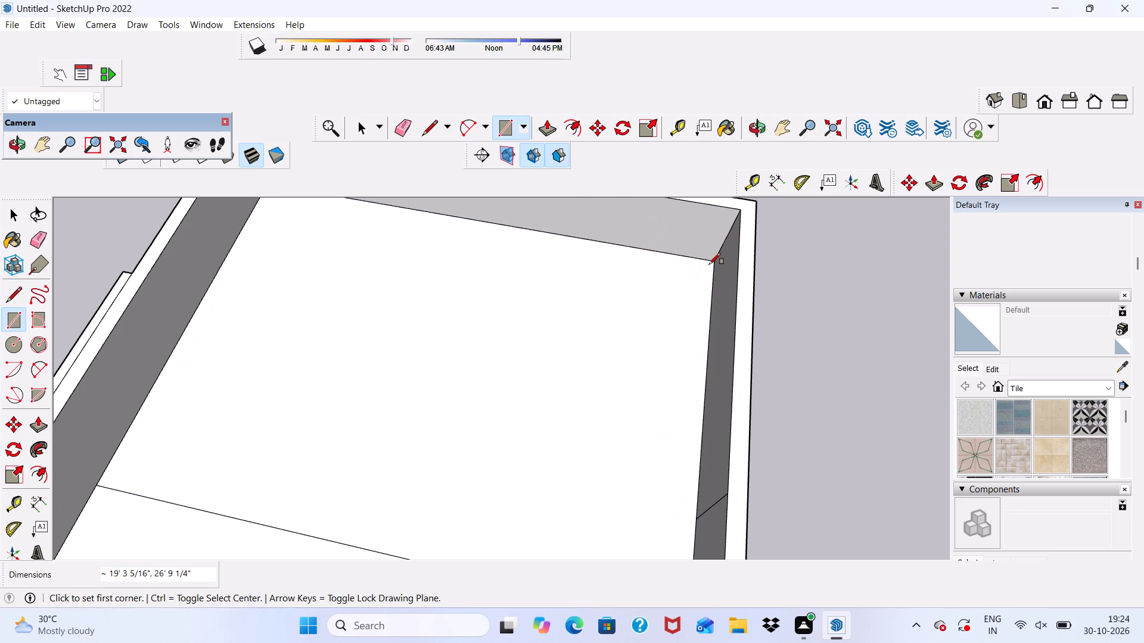
Extrude the rear roof floor rectangle upward 10' with Push/Pull to form a rooftop block.
scroll(642, 249, "down", 10)
key("space")
left_click(464, 320)
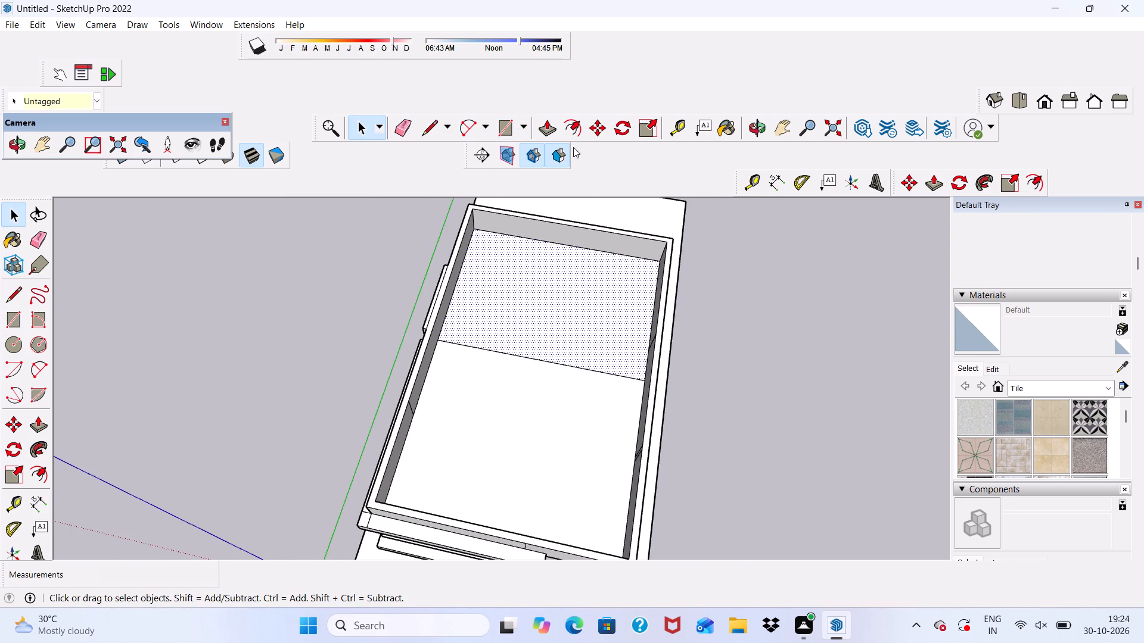
left_click(540, 119)
left_click(487, 301)
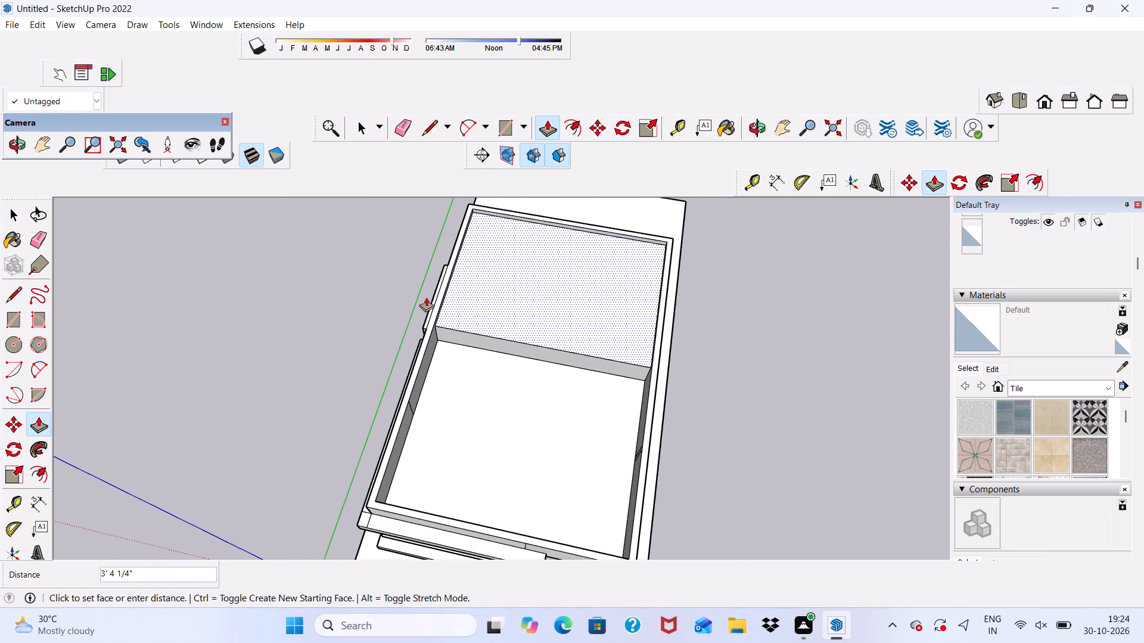
scroll(421, 266, "down", 4)
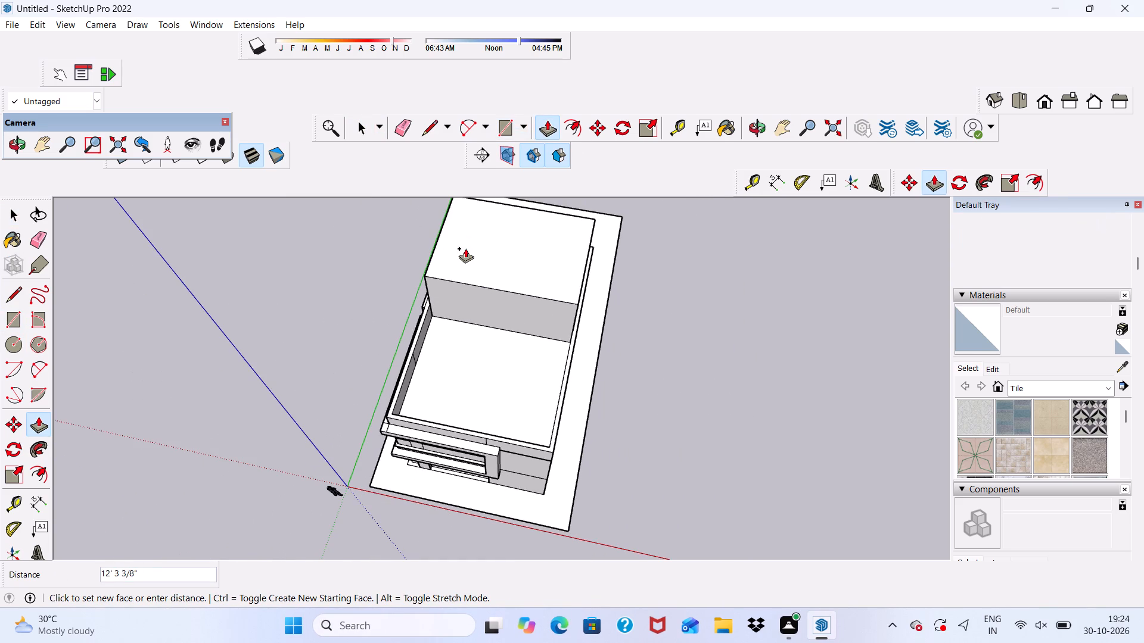
type("10'")
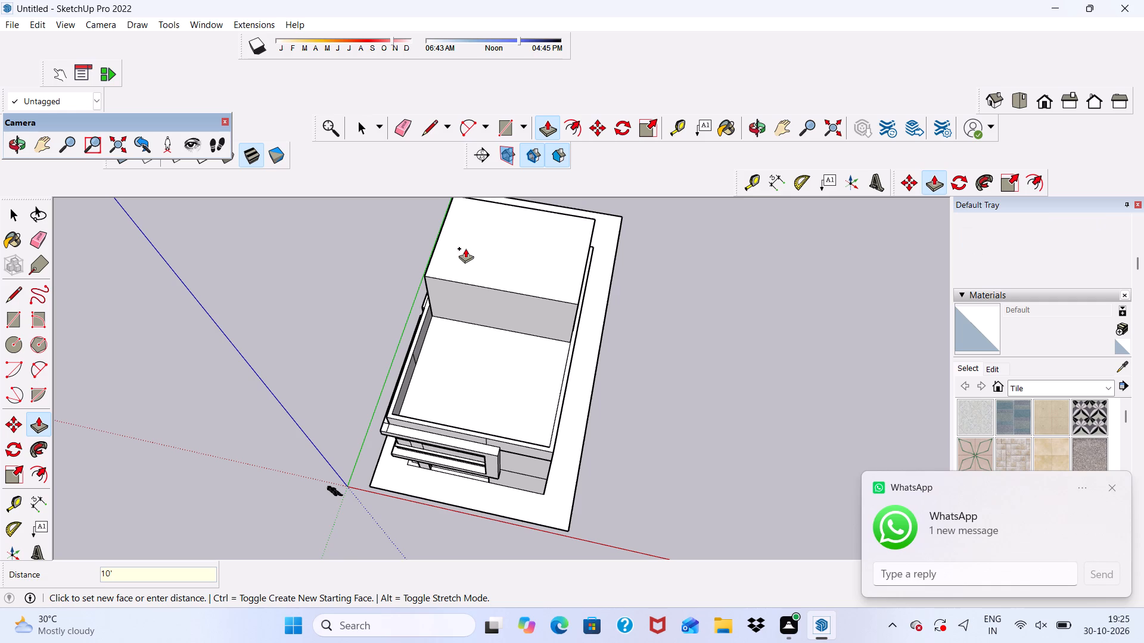
key("Return")
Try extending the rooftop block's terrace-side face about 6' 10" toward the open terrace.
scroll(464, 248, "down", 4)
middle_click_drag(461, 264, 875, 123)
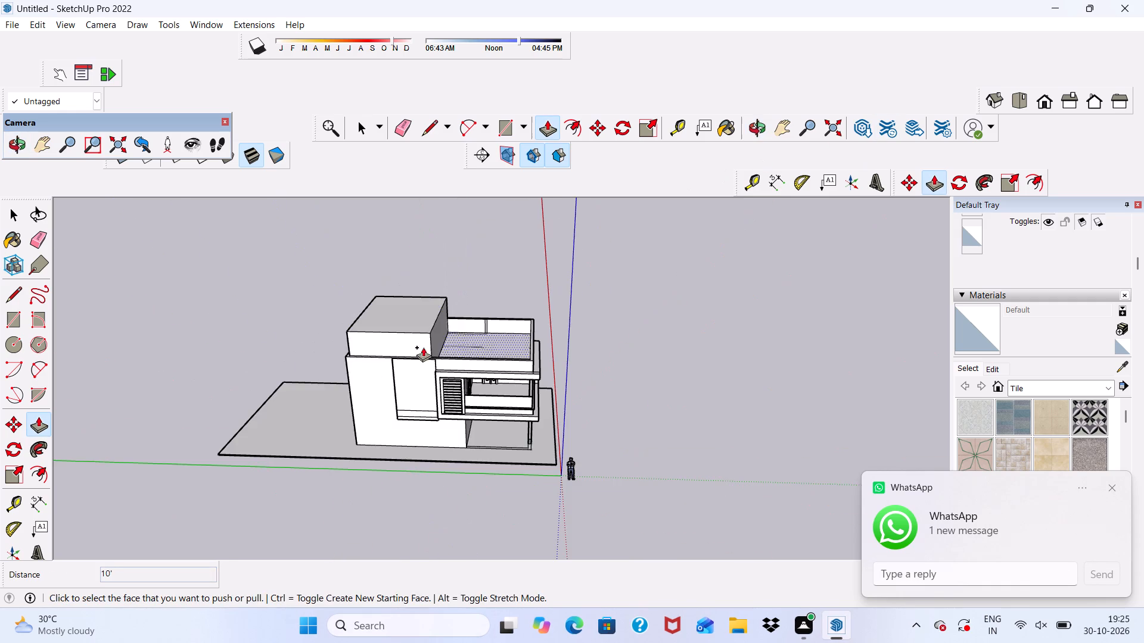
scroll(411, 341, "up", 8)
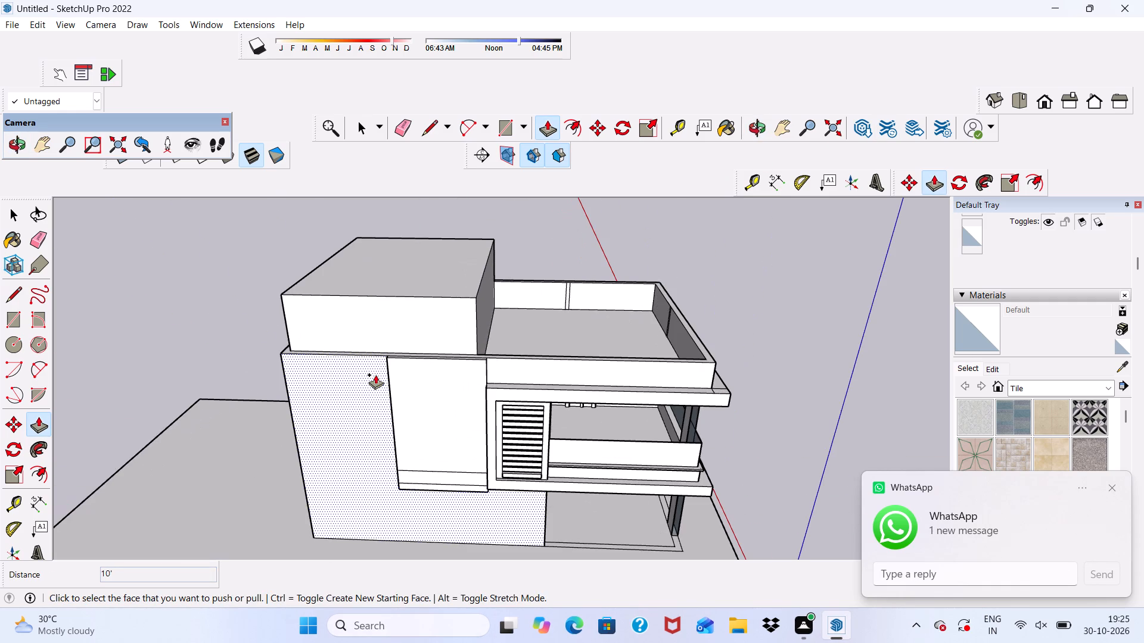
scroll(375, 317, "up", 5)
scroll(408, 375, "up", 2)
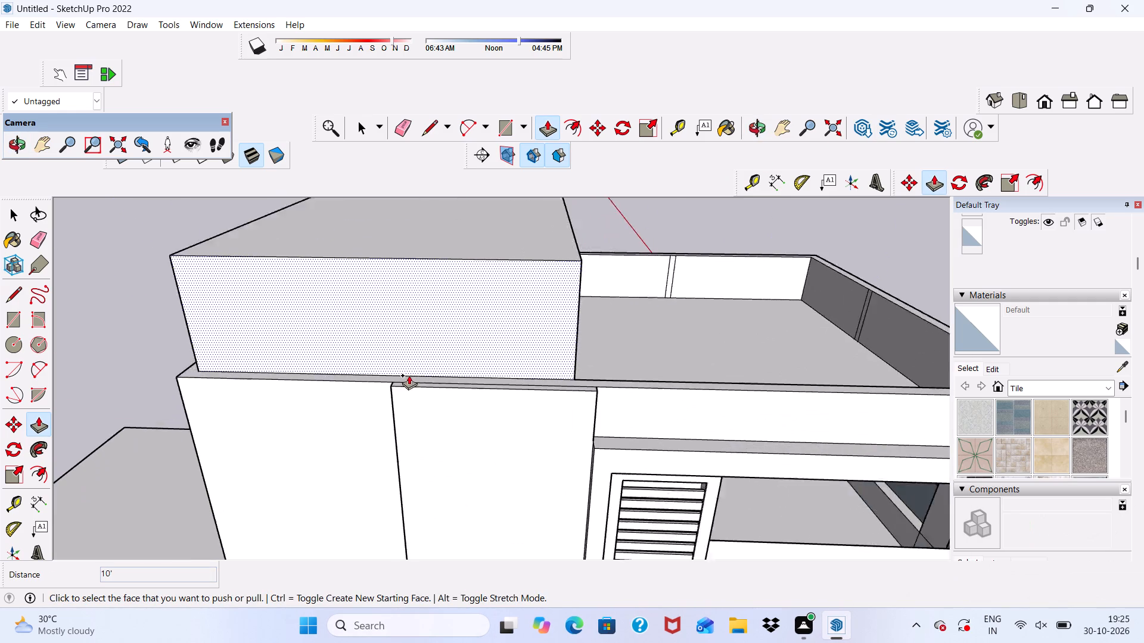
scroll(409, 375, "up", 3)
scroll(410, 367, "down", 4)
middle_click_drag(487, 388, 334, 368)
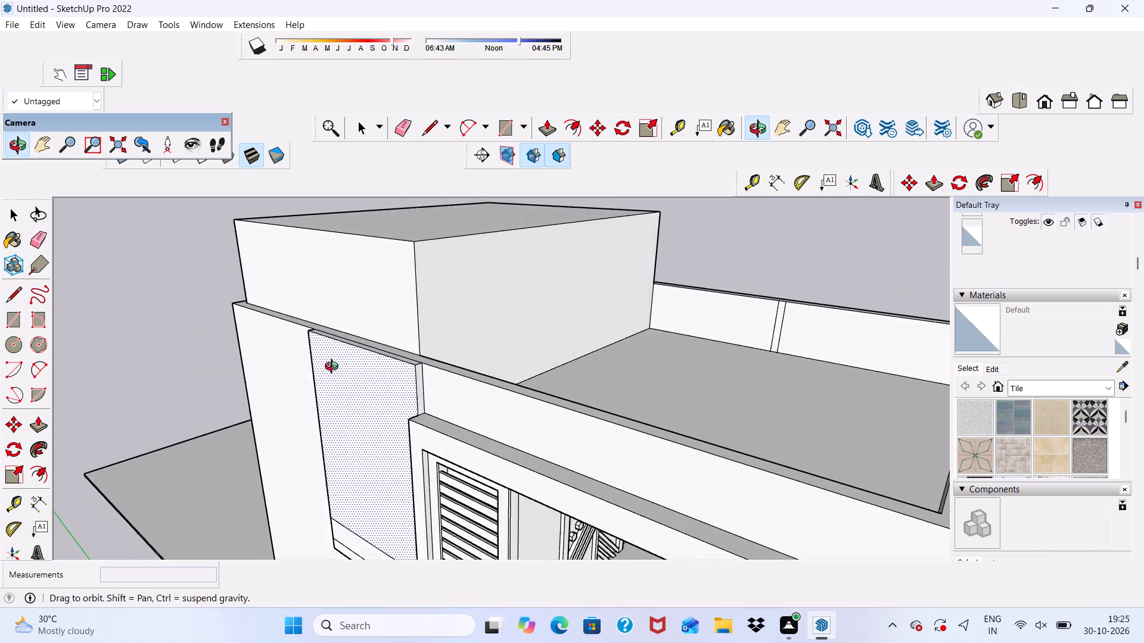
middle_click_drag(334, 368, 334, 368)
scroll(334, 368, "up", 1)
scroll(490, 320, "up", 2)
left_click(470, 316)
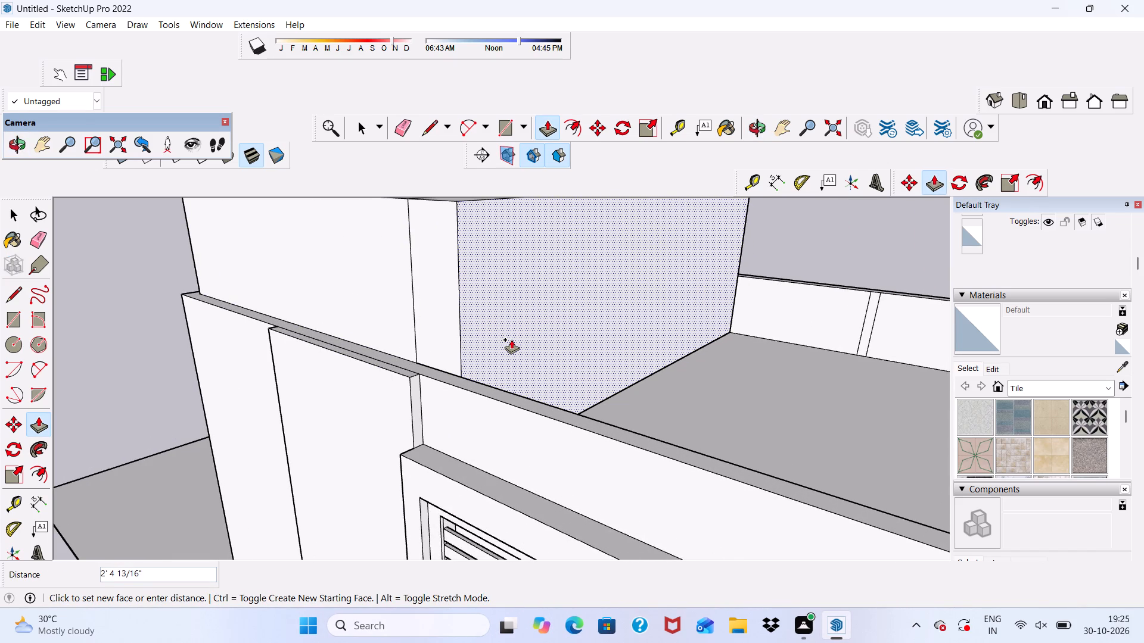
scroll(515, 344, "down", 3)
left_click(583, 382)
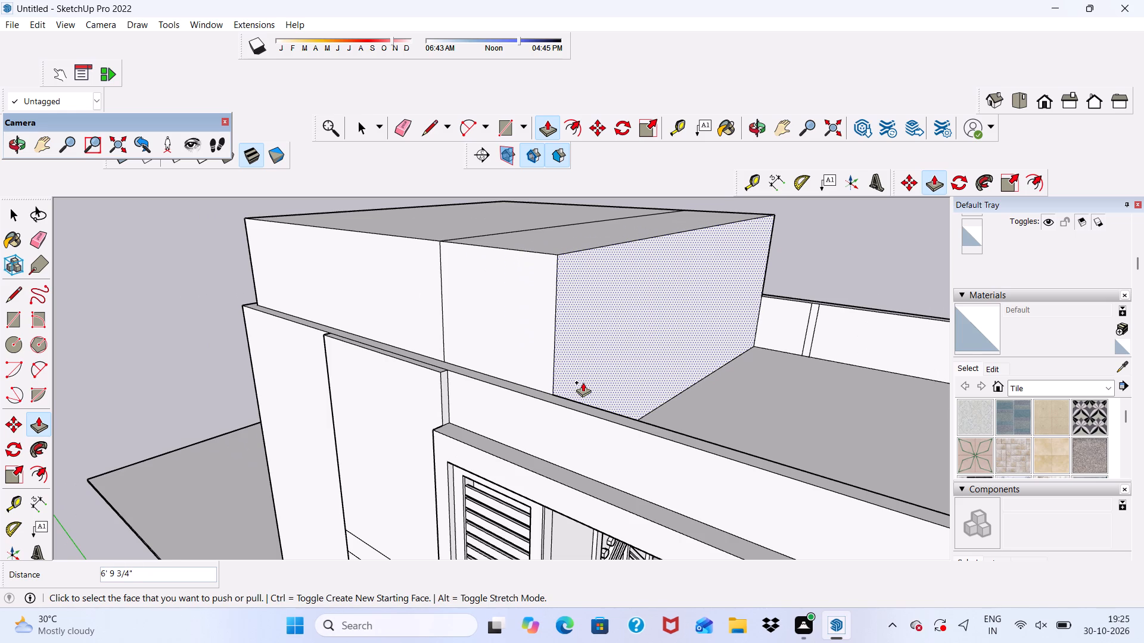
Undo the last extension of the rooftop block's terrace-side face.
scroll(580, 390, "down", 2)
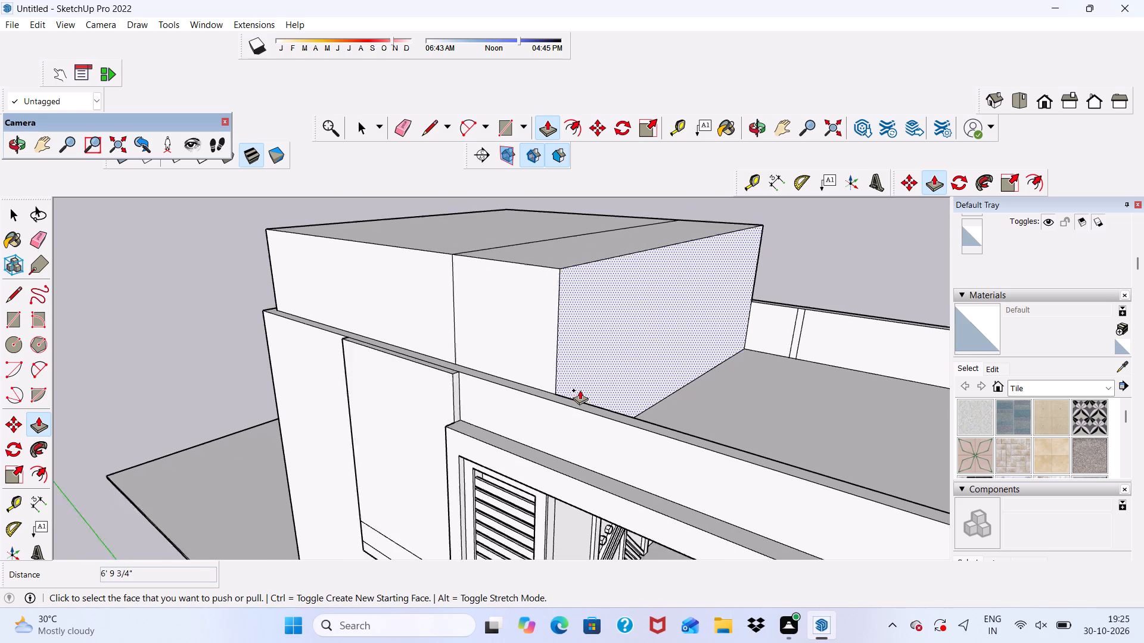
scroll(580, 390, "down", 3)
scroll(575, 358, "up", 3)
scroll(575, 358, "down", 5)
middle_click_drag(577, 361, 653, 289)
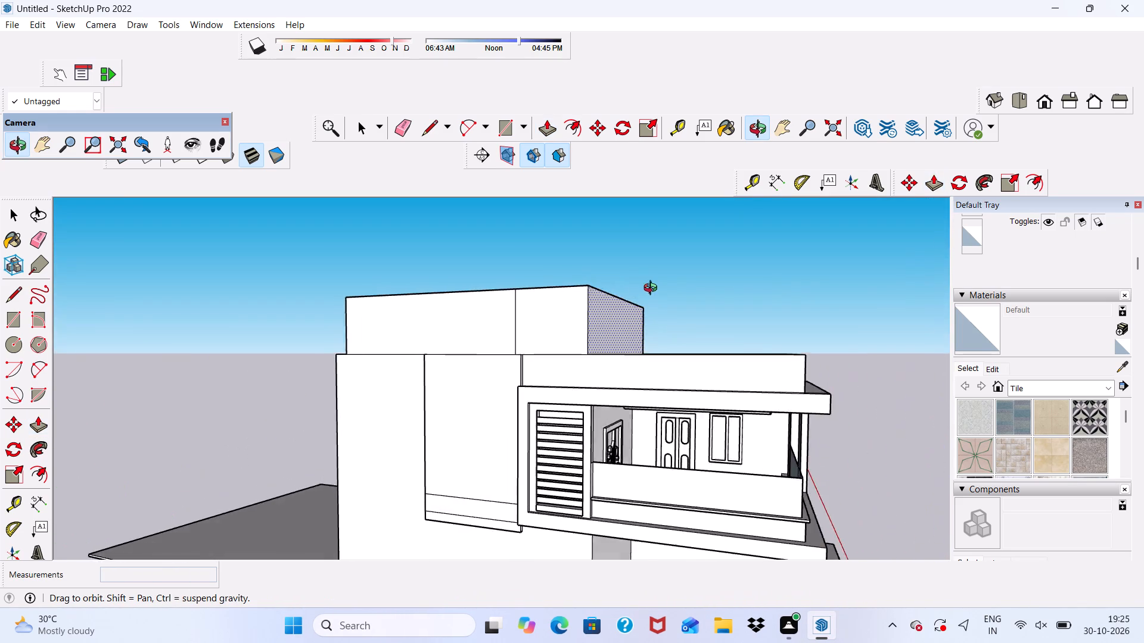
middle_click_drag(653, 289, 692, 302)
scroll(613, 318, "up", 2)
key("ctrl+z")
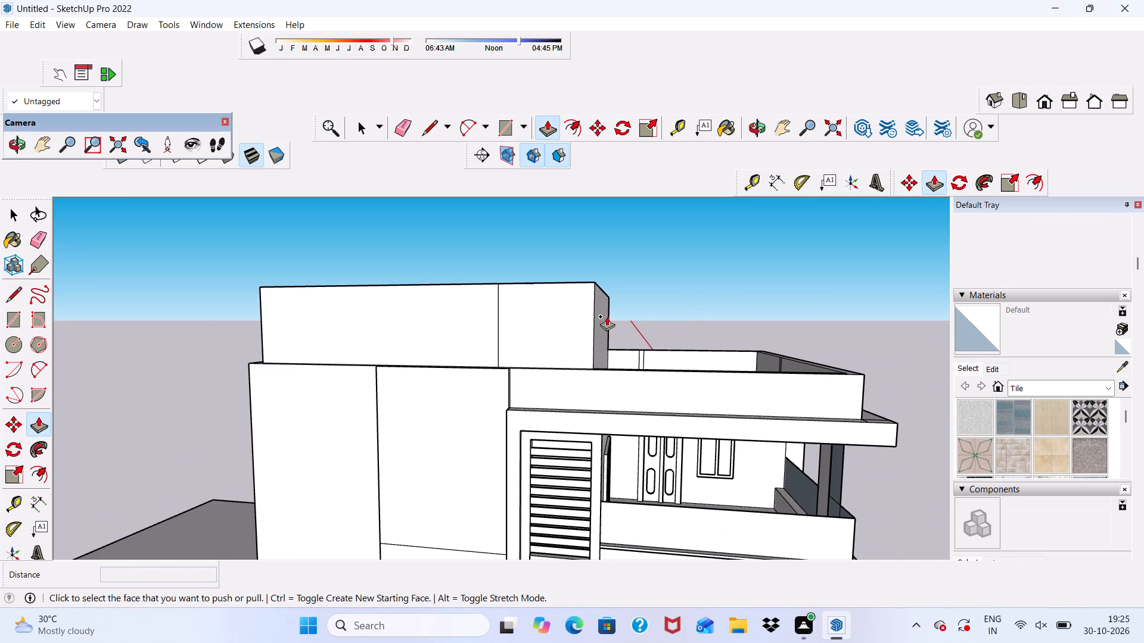
Extend the rooftop block's terrace-side face about 3' 4" over the terrace with Push/Pull.
scroll(578, 312, "up", 4)
left_click(490, 336)
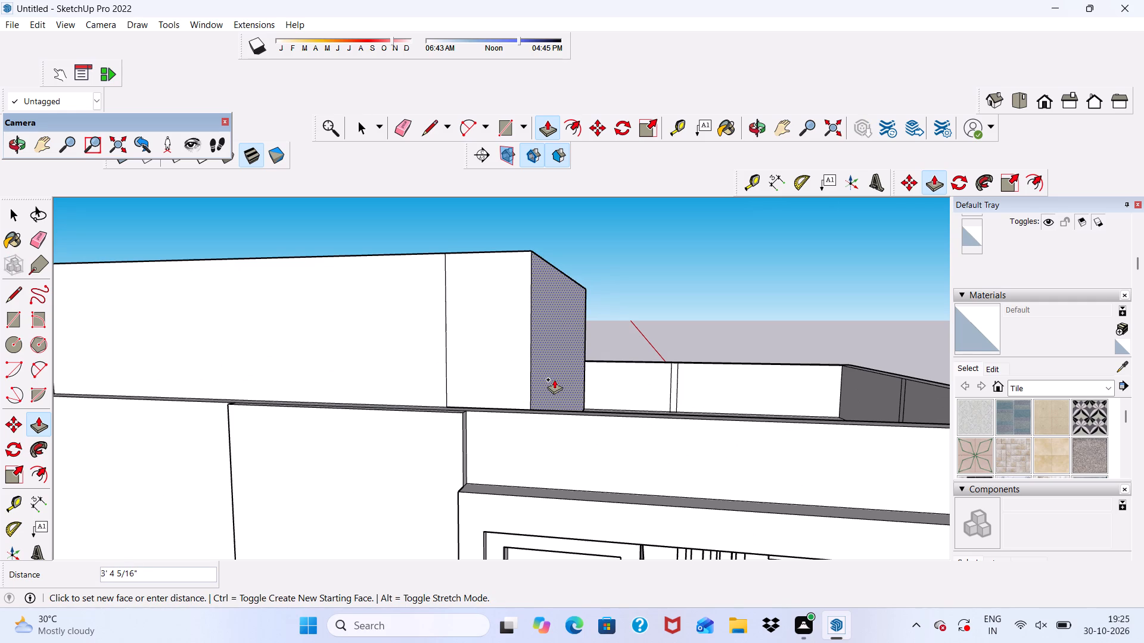
left_click(554, 379)
scroll(551, 264, "down", 5)
scroll(472, 314, "up", 1)
Erase the leftover seam edges across the rooftop block's front face and its top.
key("space")
left_click(406, 127)
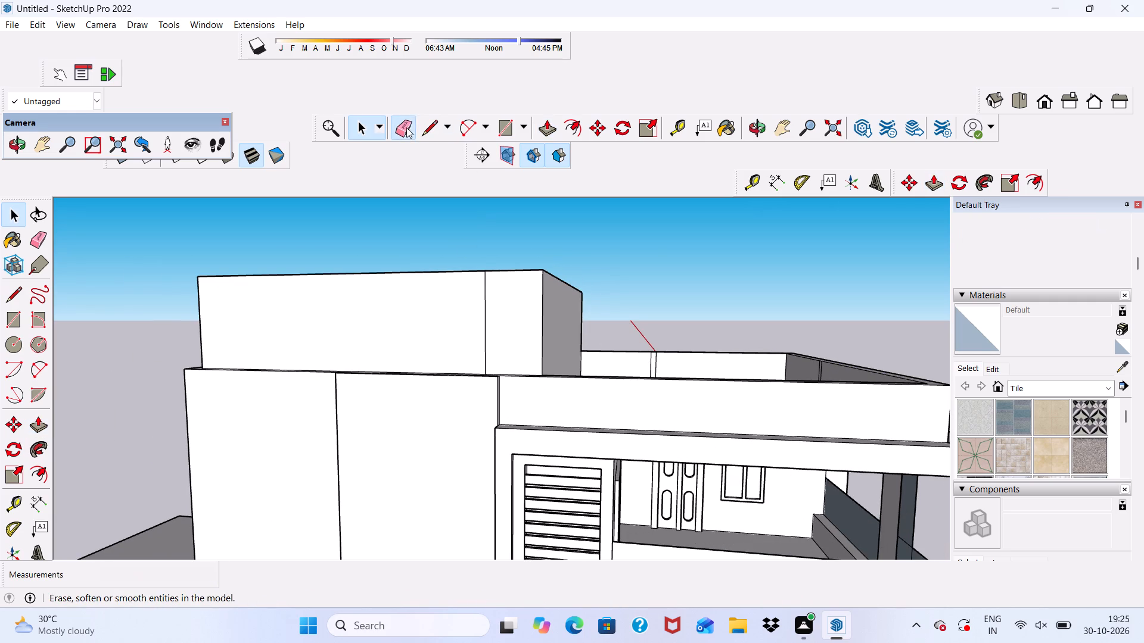
left_click_drag(492, 313, 471, 323)
scroll(475, 321, "down", 1)
middle_click_drag(480, 323, 399, 404)
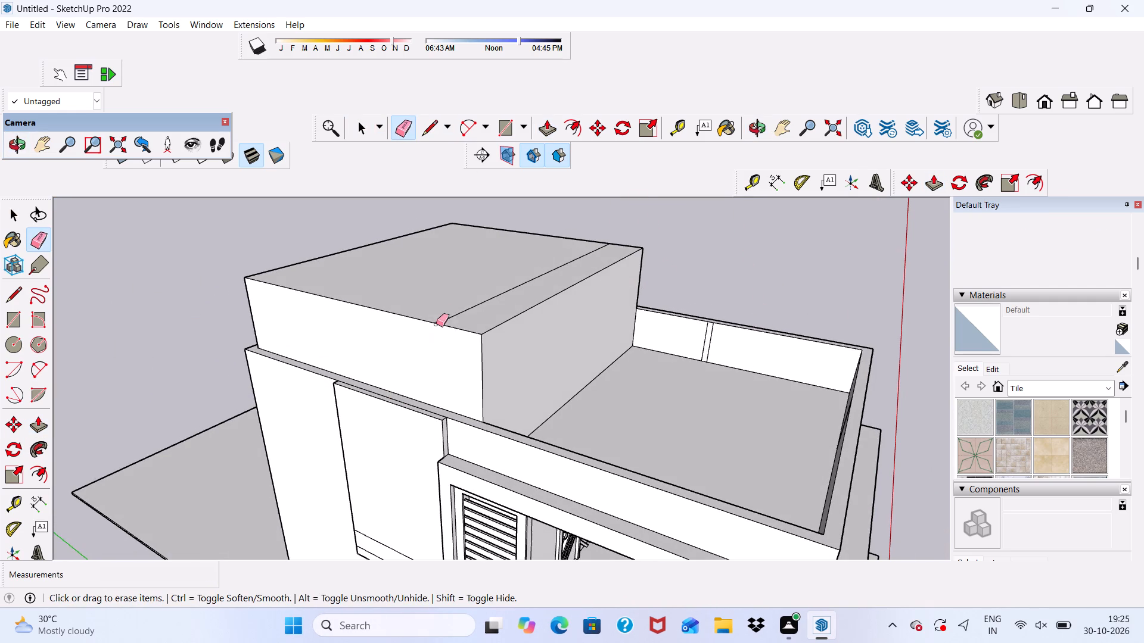
left_click(453, 312)
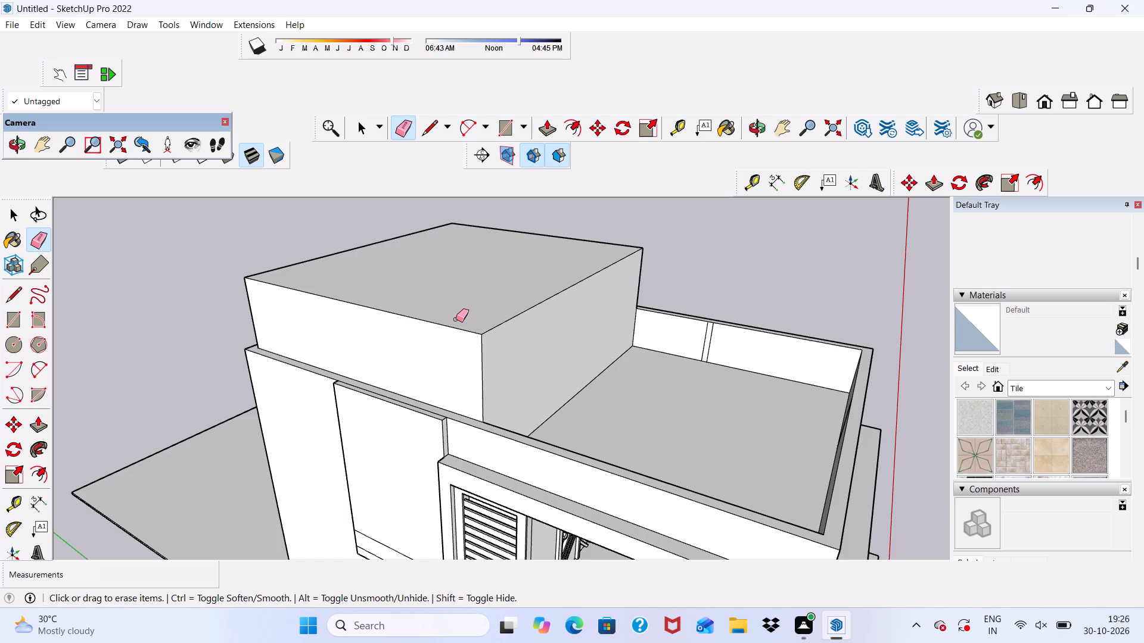
Raise the projecting wall panel's top face 6' to align with the rooftop block's top corner.
scroll(456, 319, "down", 5)
scroll(474, 357, "up", 10)
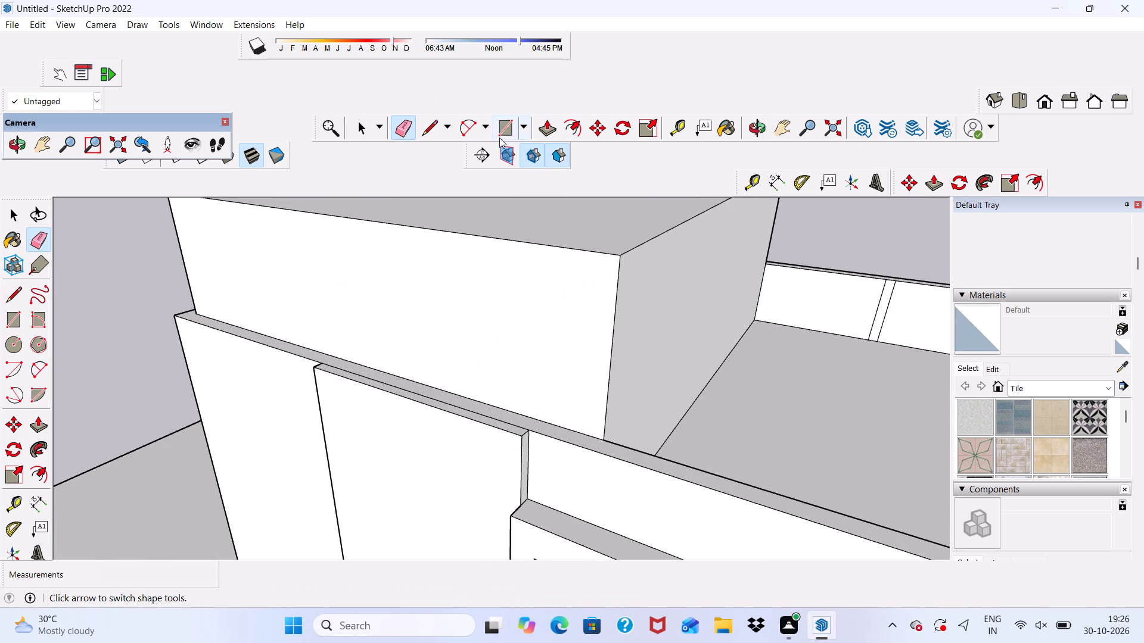
left_click(549, 117)
scroll(376, 392, "up", 7)
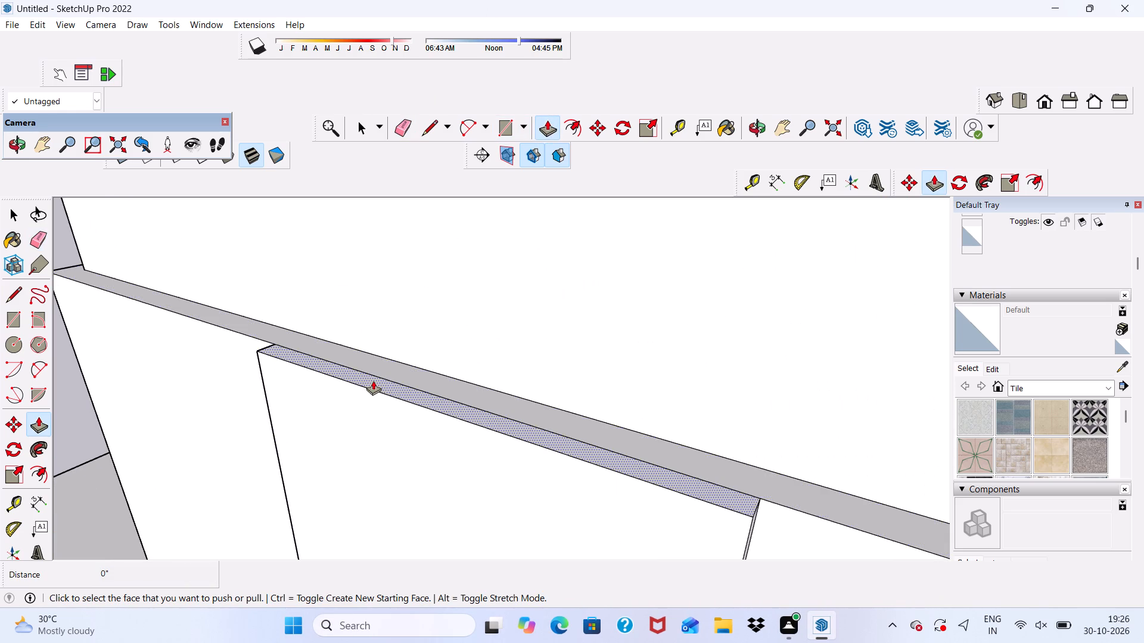
left_click(373, 380)
scroll(372, 317, "down", 4)
scroll(437, 273, "down", 4)
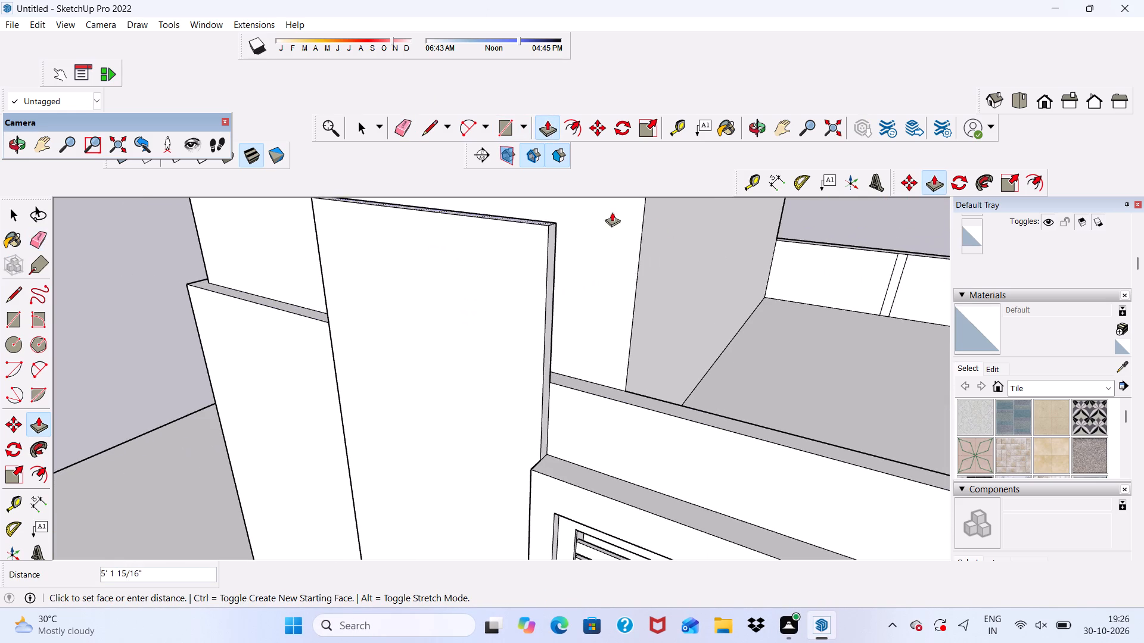
scroll(598, 245, "down", 9)
scroll(619, 228, "up", 7)
left_click(616, 269)
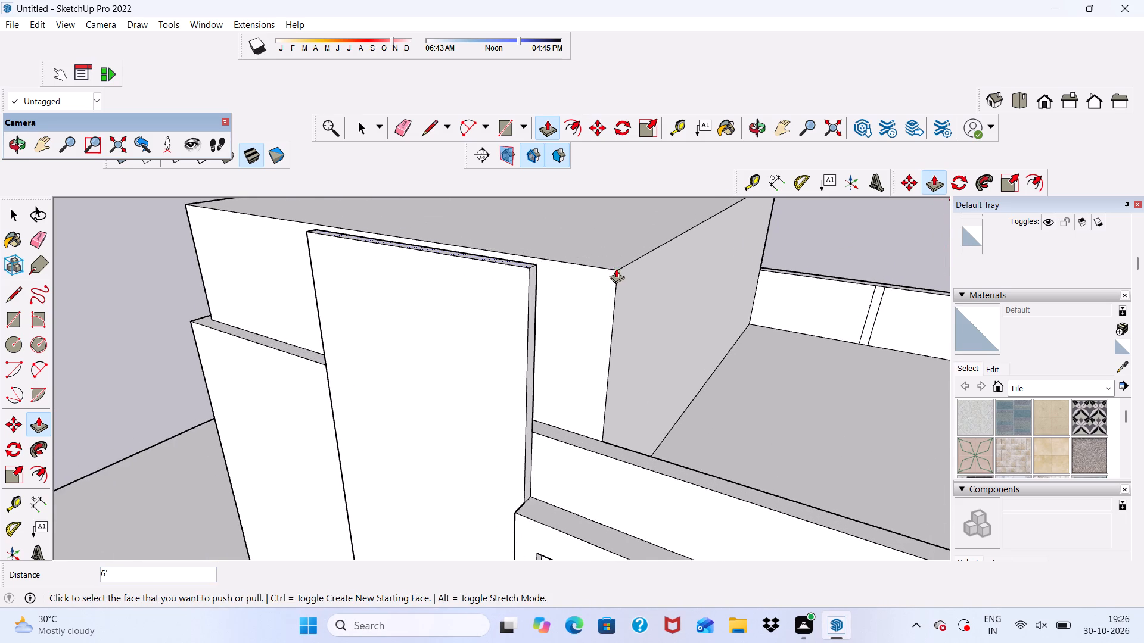
Draw a short line across the parapet top from the rooftop block's bottom outer corner to the wall's front edge.
scroll(555, 289, "down", 2)
middle_click_drag(551, 291, 985, 294)
scroll(586, 353, "up", 3)
scroll(610, 335, "down", 2)
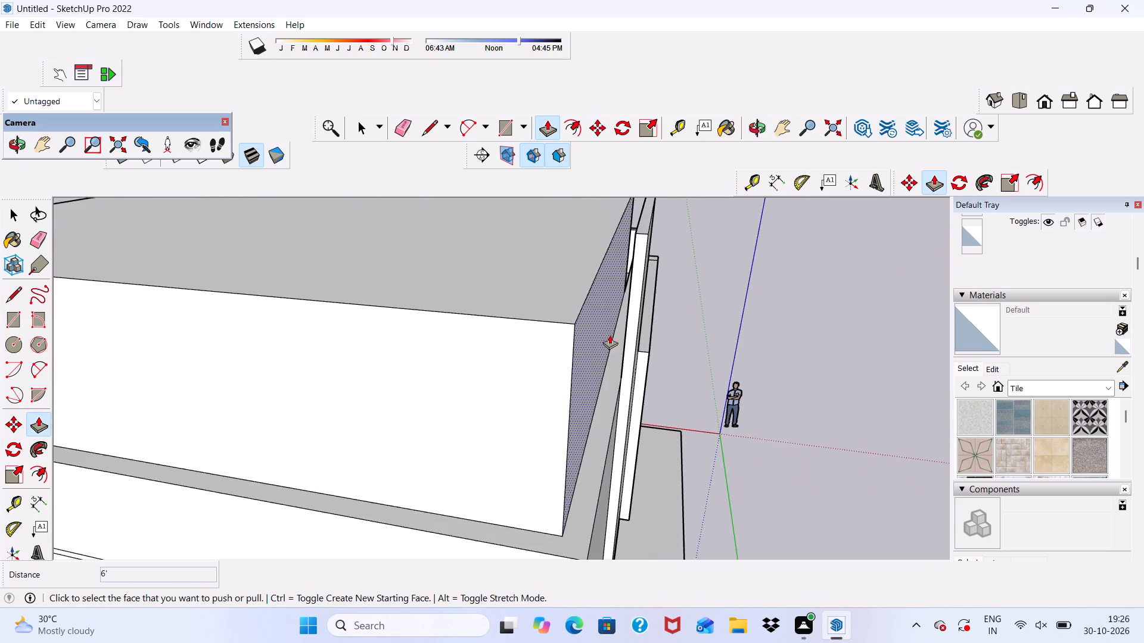
scroll(610, 335, "down", 7)
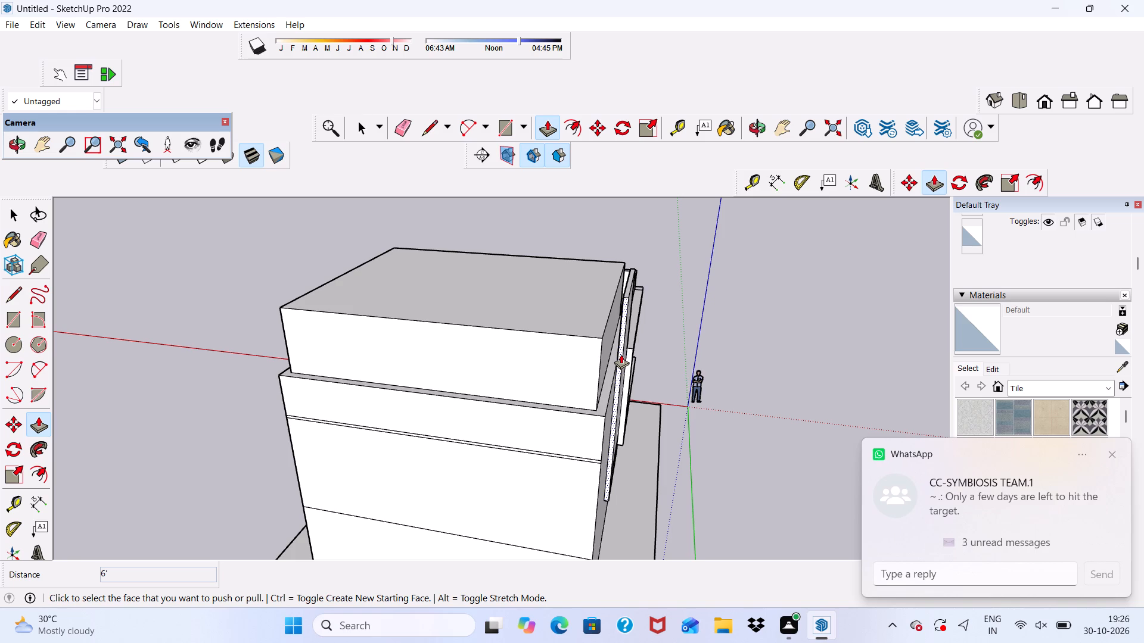
scroll(648, 348, "up", 3)
scroll(648, 348, "down", 5)
middle_click_drag(641, 350, 459, 346)
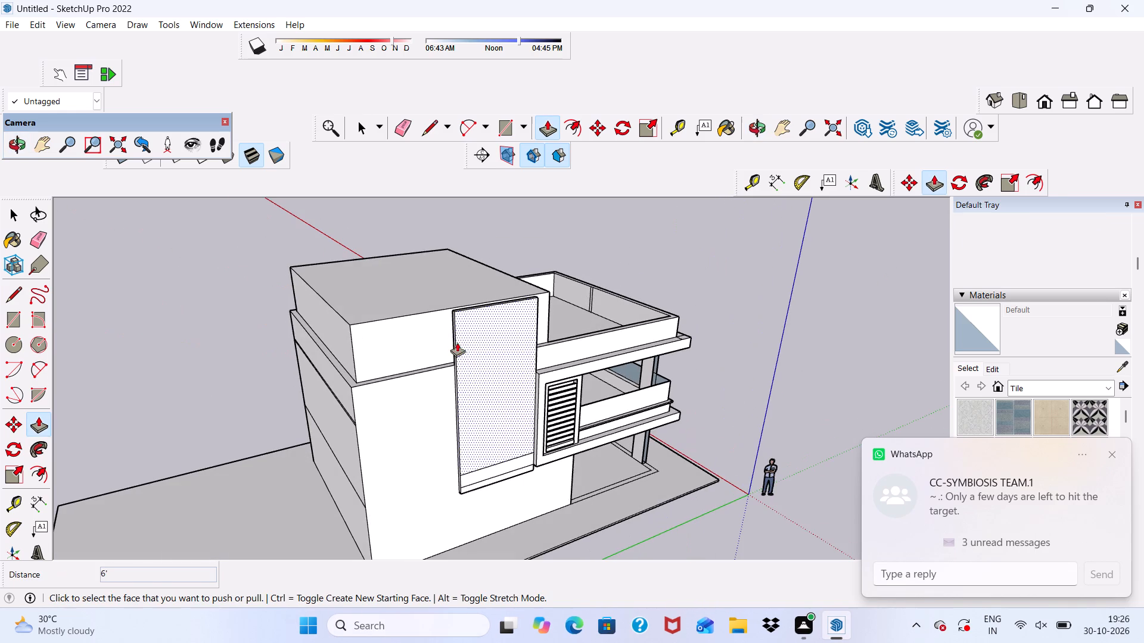
left_click(426, 118)
scroll(386, 370, "up", 7)
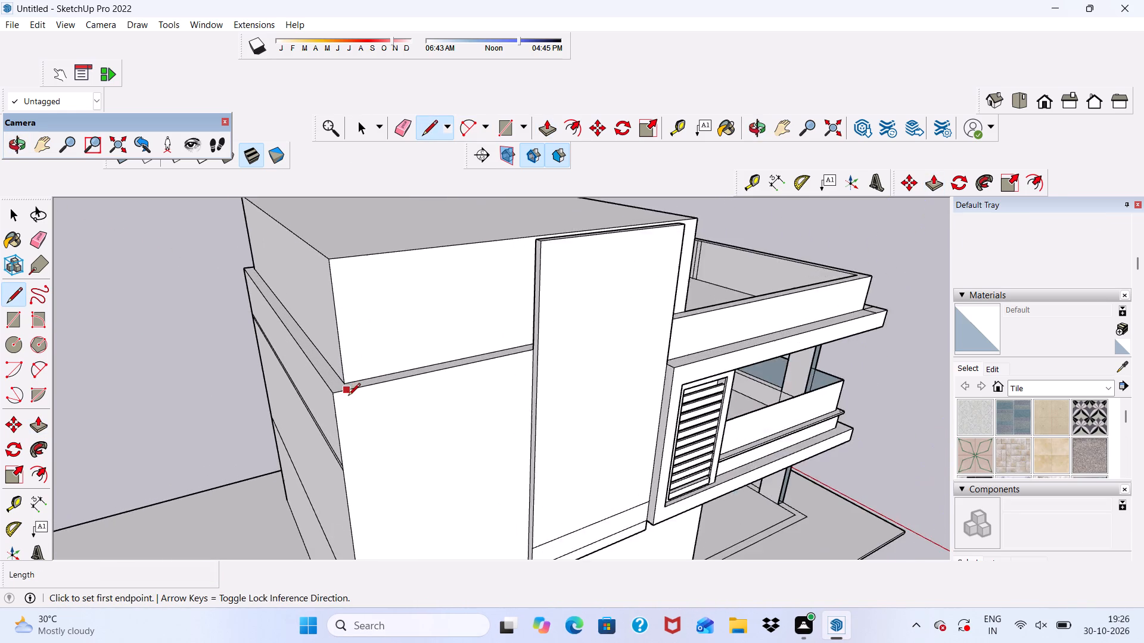
scroll(346, 404, "up", 9)
left_click(343, 358)
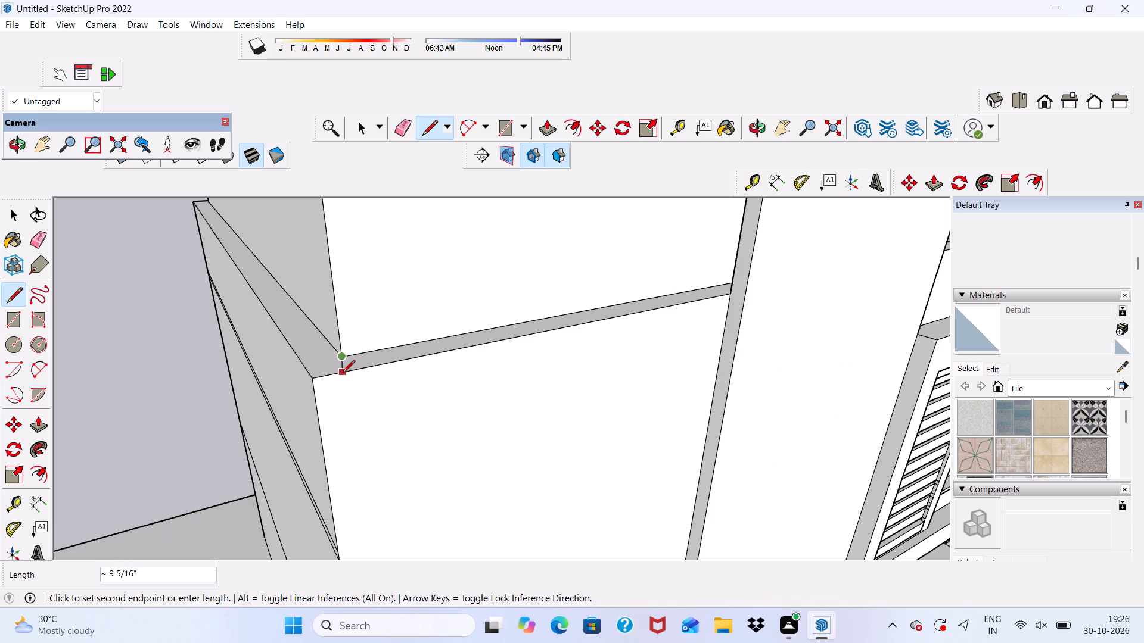
Draw a line about 9 5/16" long across the ledge at the corner below the upper wall.
left_click(349, 375)
scroll(349, 375, "down", 6)
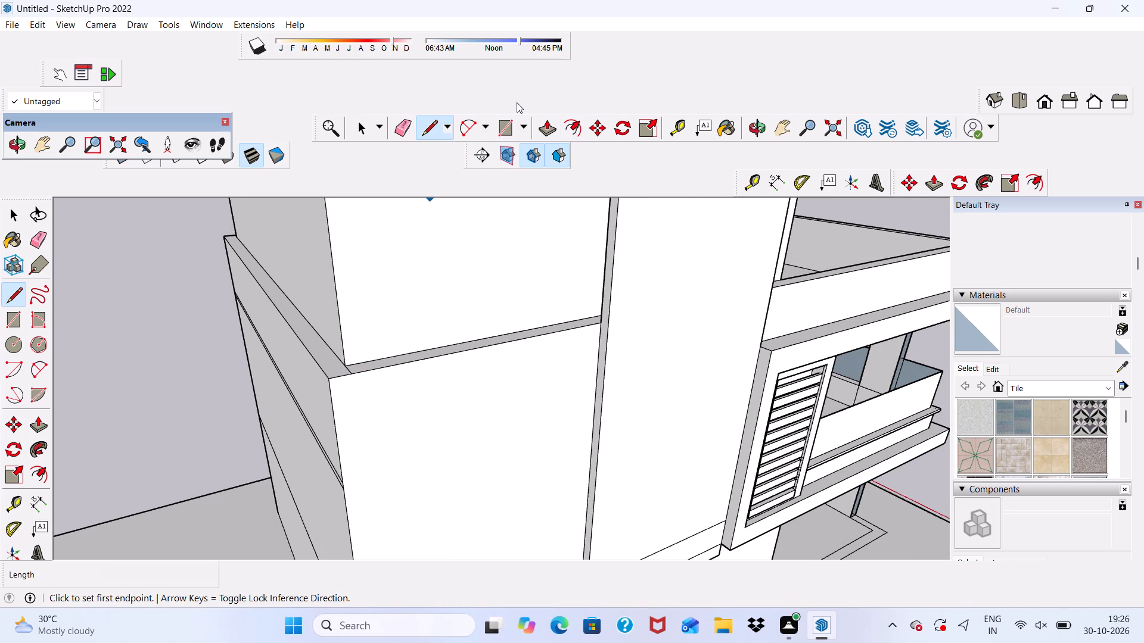
Push/Pull the recessed upper front wall face outward 9" to align with the lower wall face.
scroll(517, 102, "up", 2)
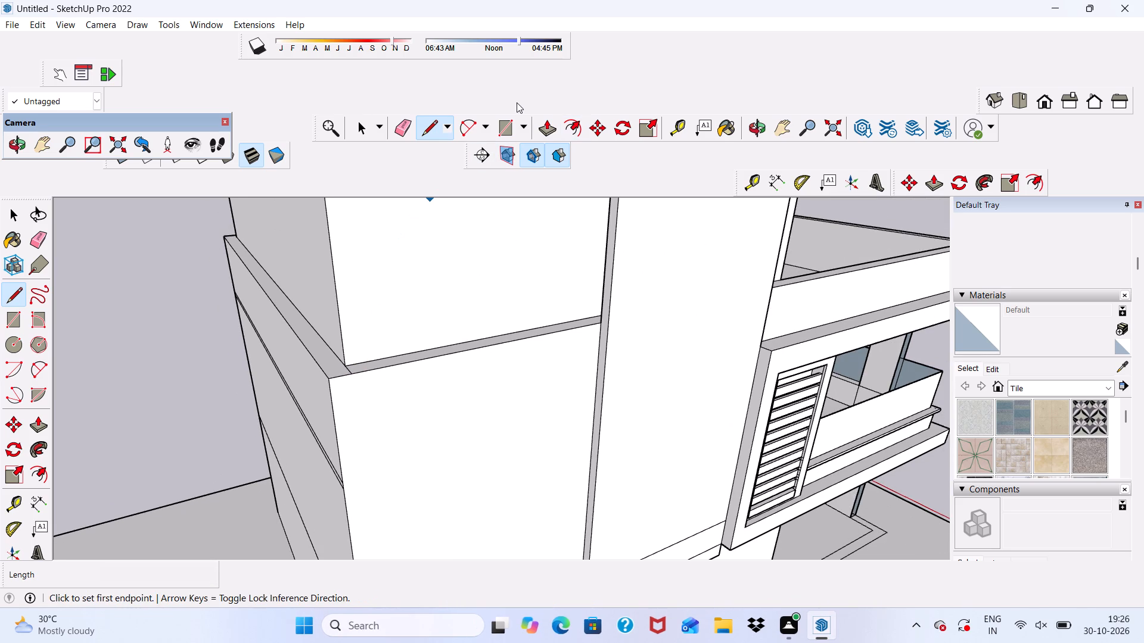
scroll(517, 102, "up", 1)
left_click(550, 132)
scroll(371, 371, "up", 7)
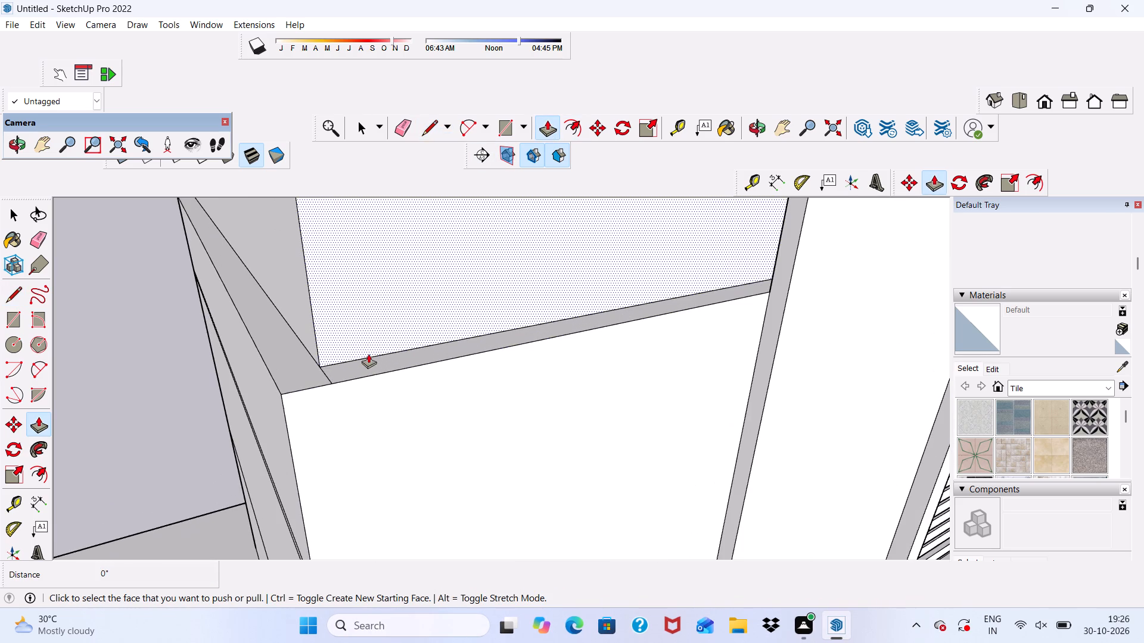
left_click(363, 322)
scroll(299, 385, "up", 4)
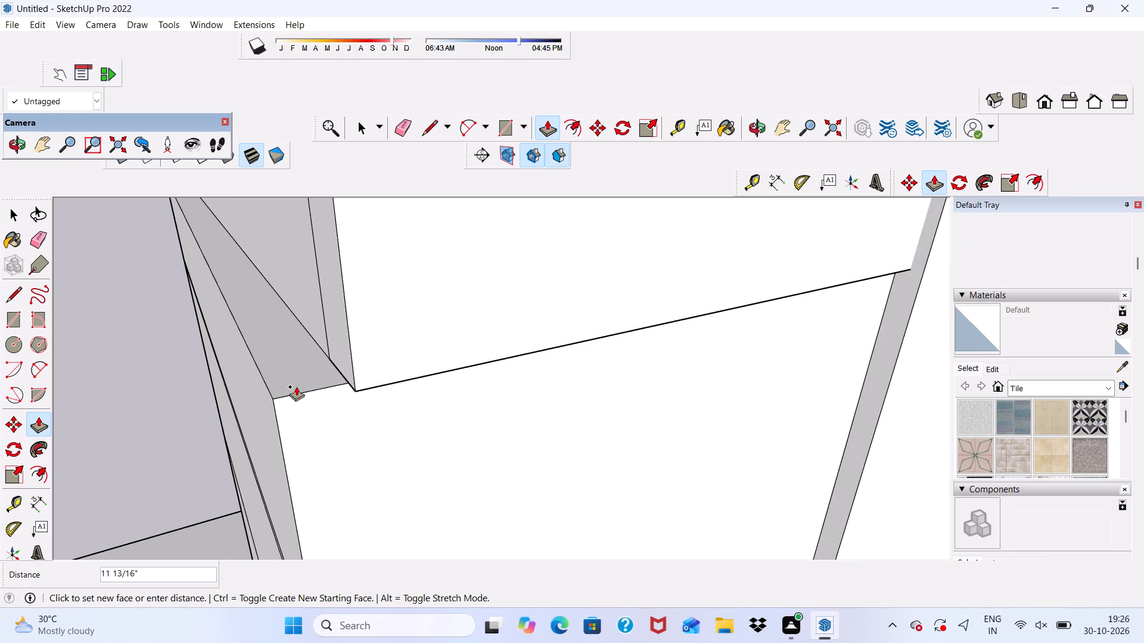
scroll(288, 389, "up", 3)
left_click(276, 398)
scroll(276, 413, "down", 5)
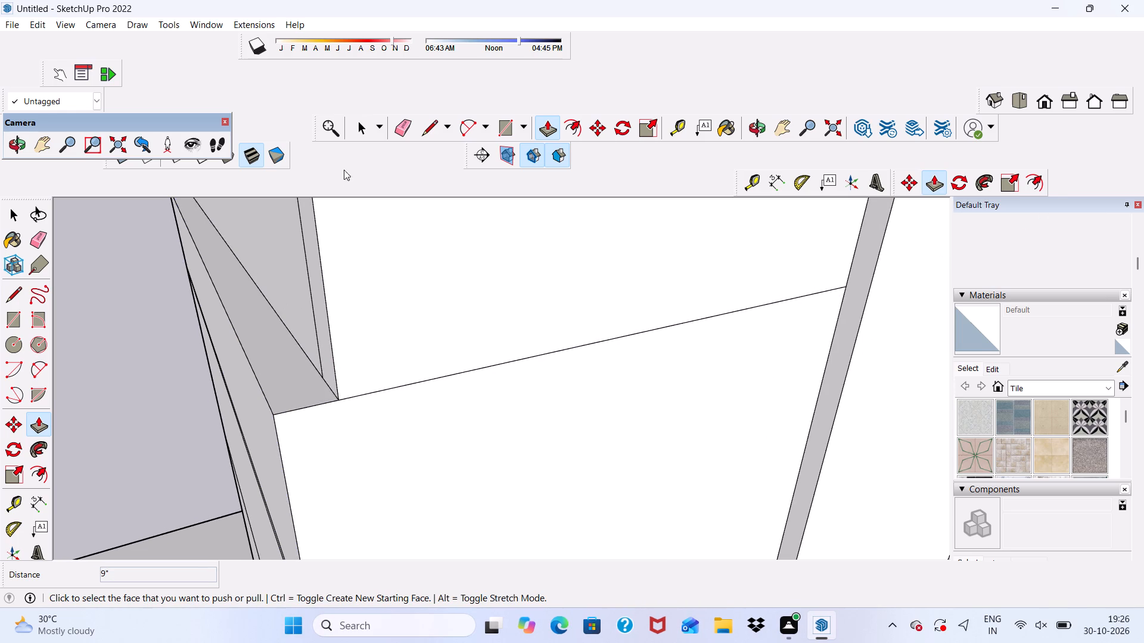
Erase the leftover vertical edge on the side wall beside the extended upper block.
left_click(406, 126)
scroll(299, 264, "up", 4)
left_click_drag(316, 269, 311, 278)
scroll(293, 295, "down", 16)
Push/Pull the narrow side face of the tall front panel about 2' 4 3/16" toward the balcony, to the upper block's corner.
middle_click_drag(487, 425, 302, 379)
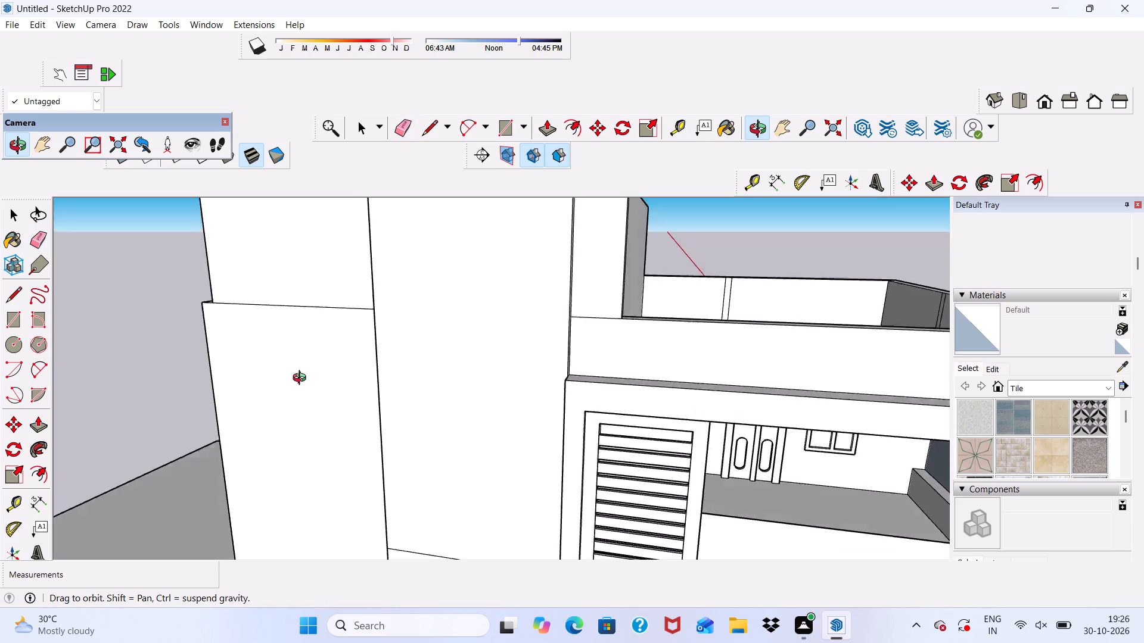
middle_click_drag(302, 379, 274, 410)
scroll(273, 410, "up", 1)
scroll(276, 402, "down", 5)
middle_click_drag(329, 423, 335, 357)
scroll(335, 357, "up", 1)
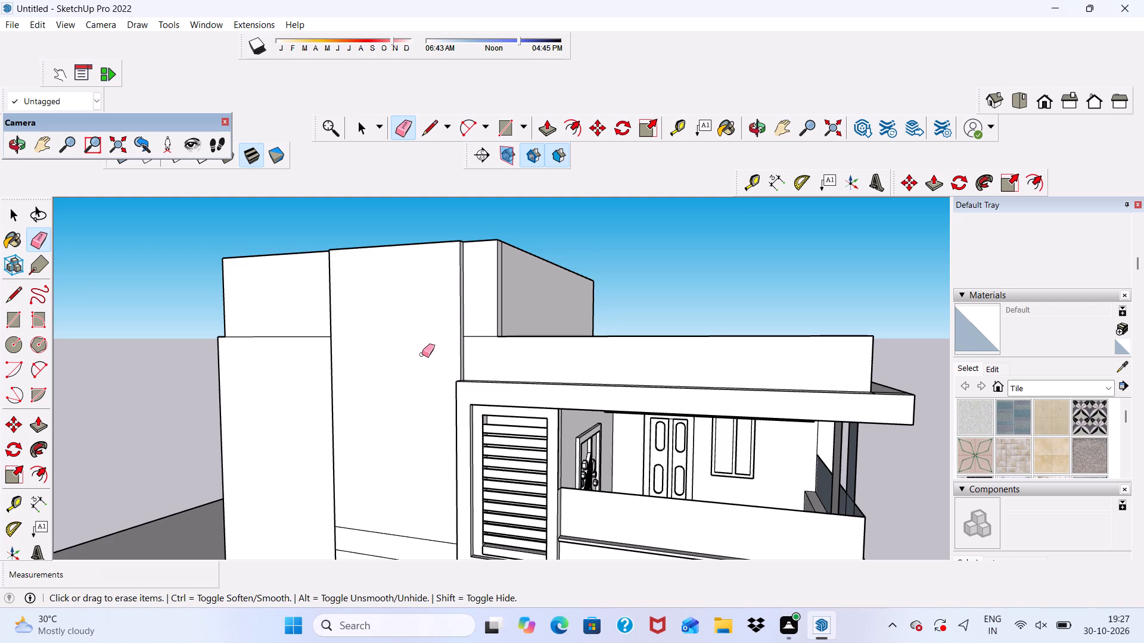
middle_click_drag(445, 360, 380, 386)
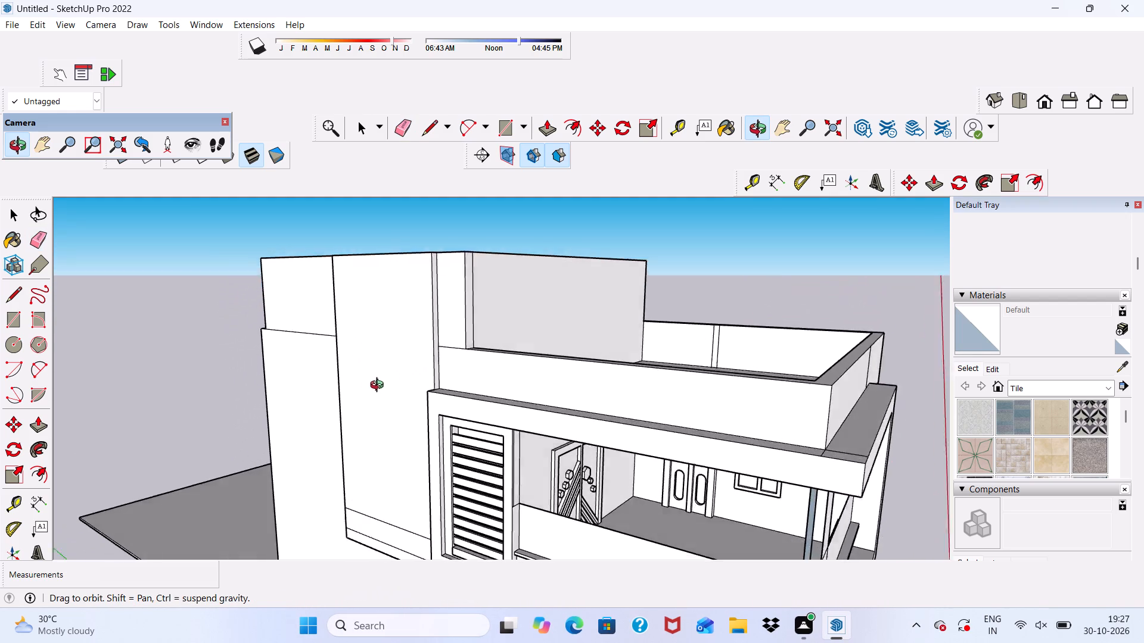
middle_click_drag(380, 386, 325, 394)
scroll(416, 347, "up", 4)
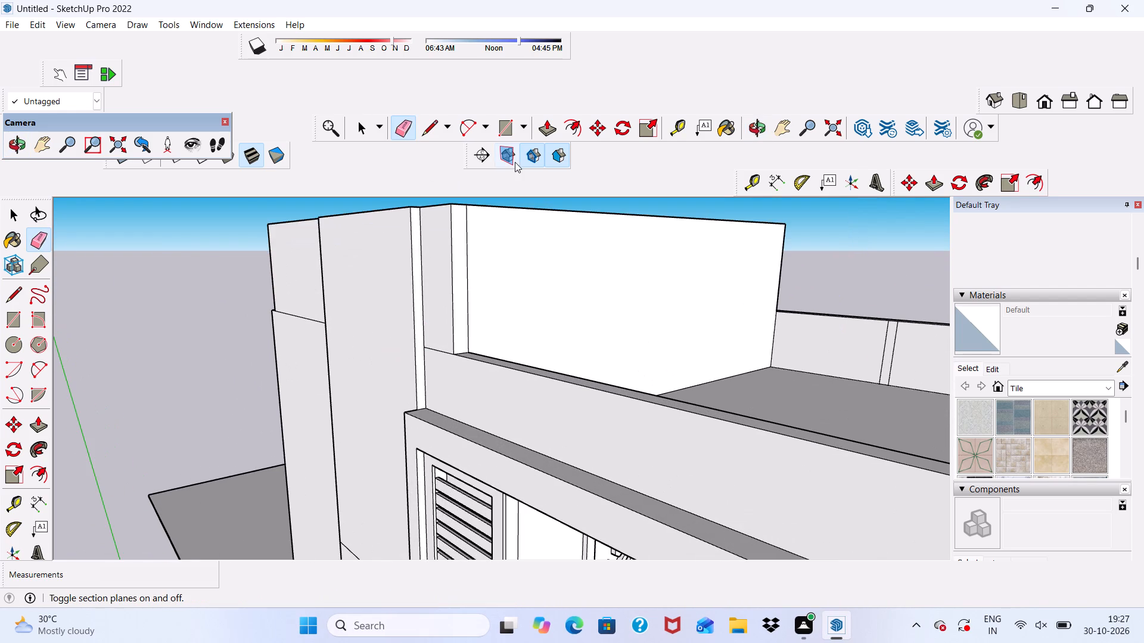
left_click(544, 124)
scroll(419, 409, "up", 3)
left_click(418, 381)
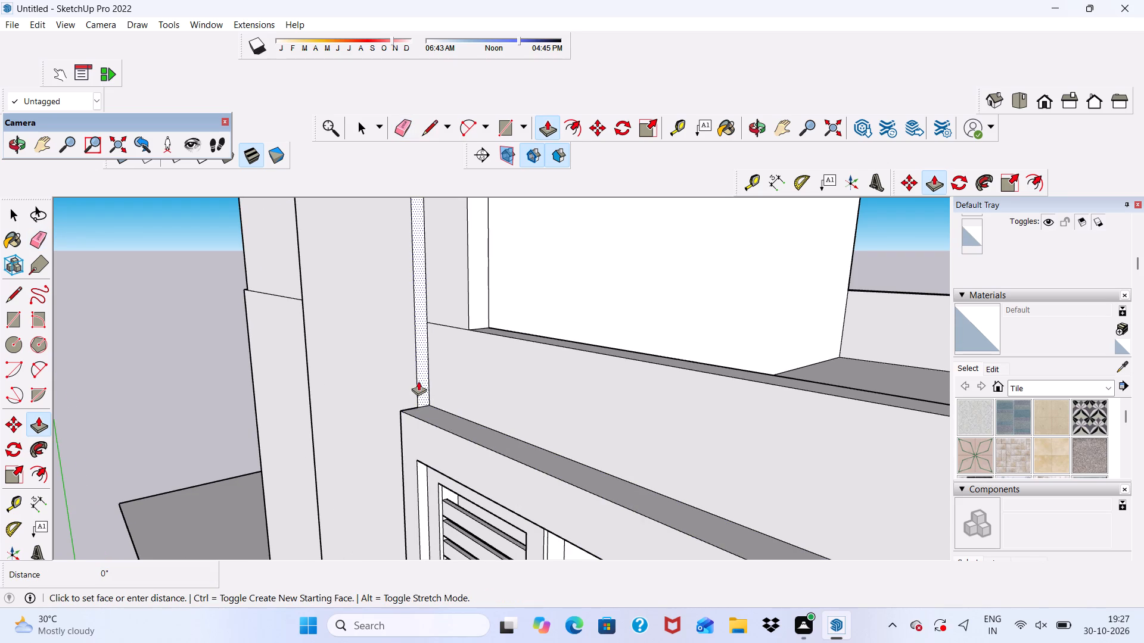
left_click(474, 262)
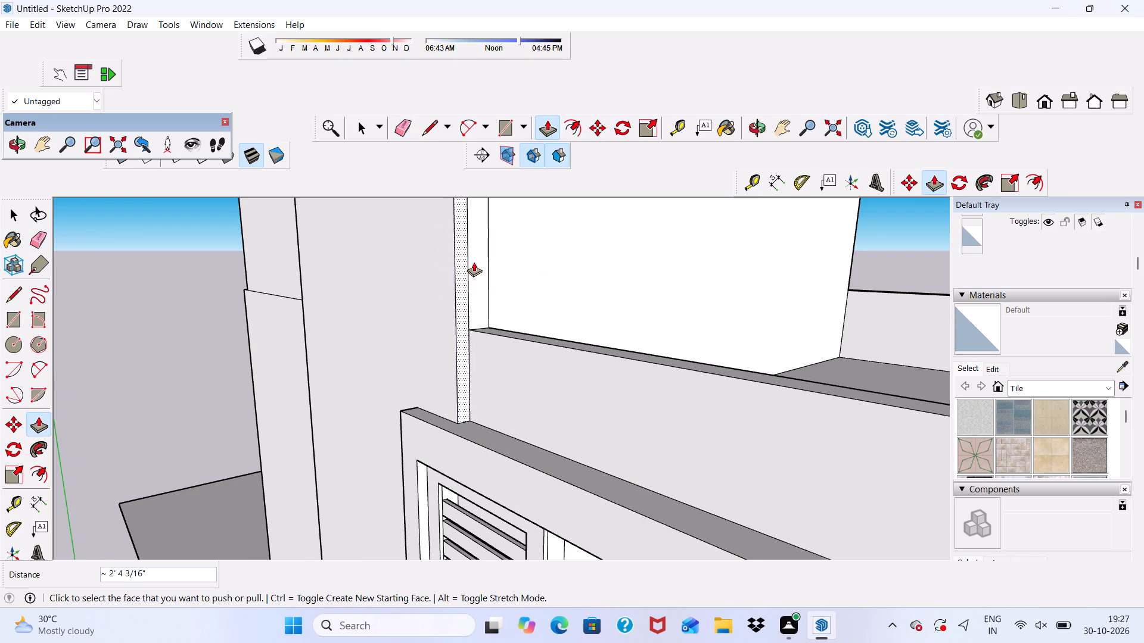
Push/Pull the horizontal band near the bottom of the tall front panel outward 1'.
scroll(500, 477, "down", 3)
middle_click_drag(515, 498, 703, 472)
scroll(515, 460, "down", 3)
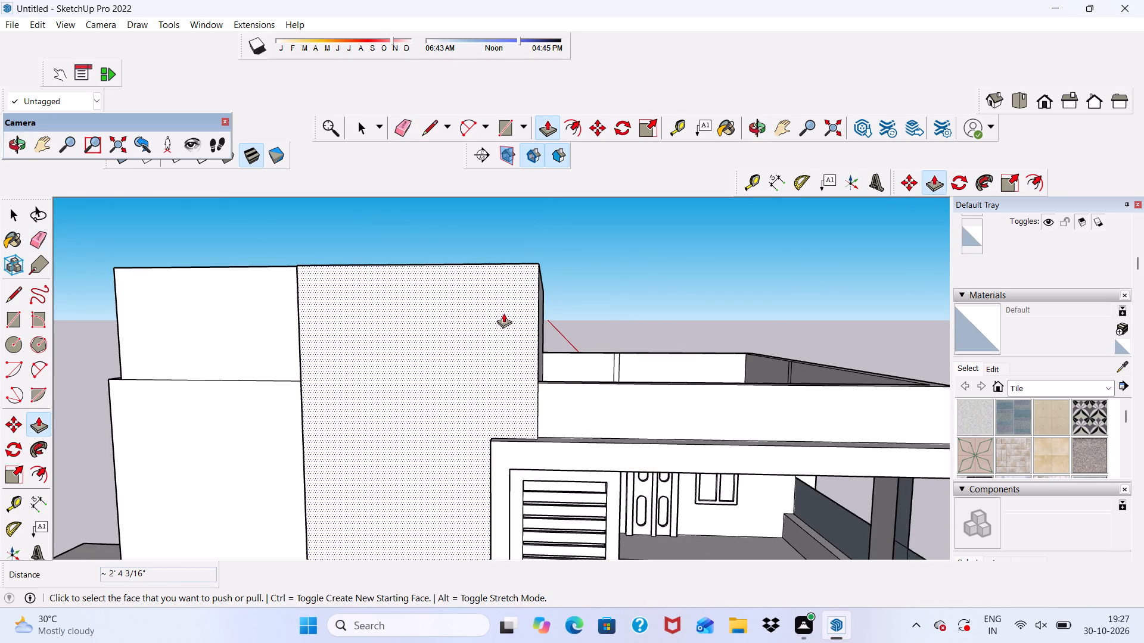
scroll(467, 324, "down", 3)
middle_click_drag(424, 404, 598, 291)
scroll(518, 476, "up", 4)
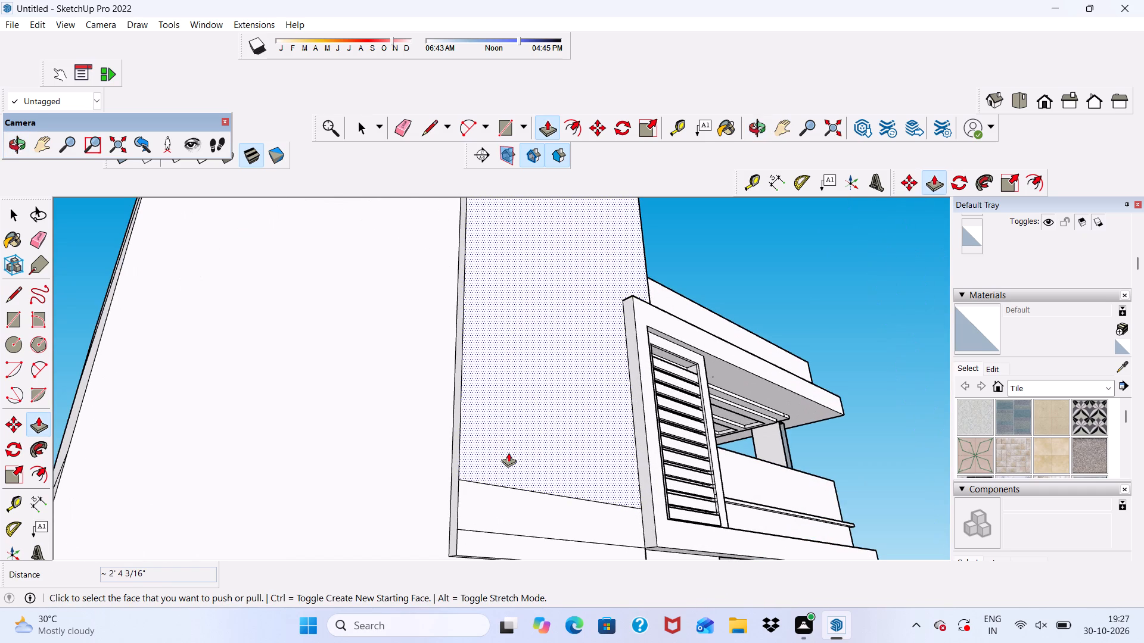
scroll(521, 464, "down", 1)
middle_click_drag(536, 489, 437, 501)
scroll(536, 489, "down", 1)
scroll(447, 441, "up", 1)
scroll(449, 435, "down", 5)
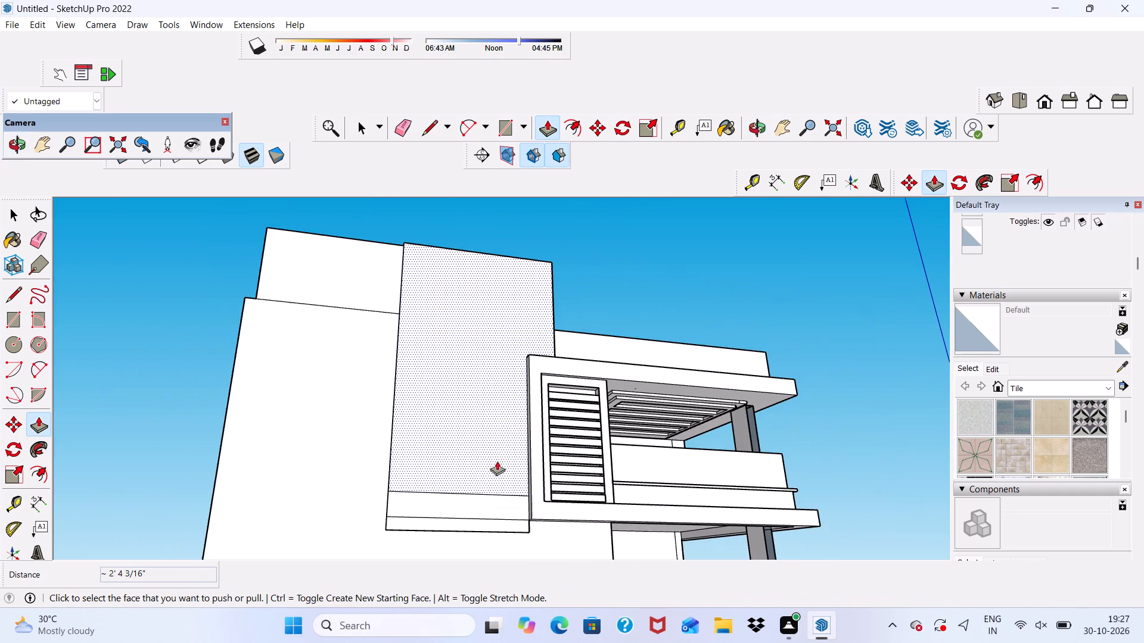
left_click(554, 126)
scroll(370, 561, "up", 3)
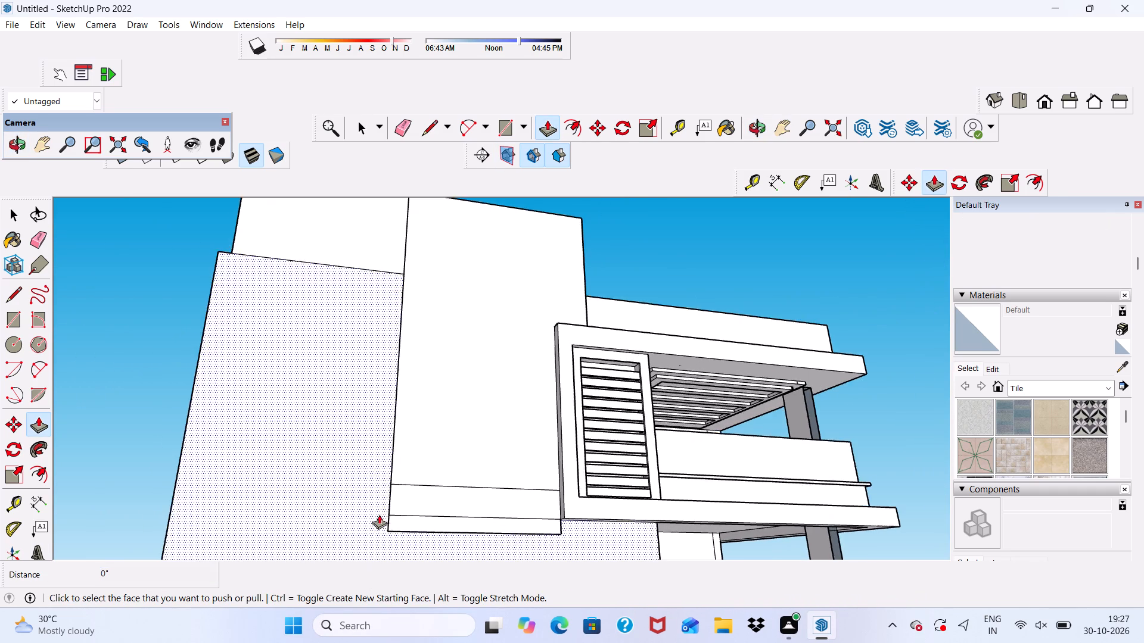
left_click(417, 503)
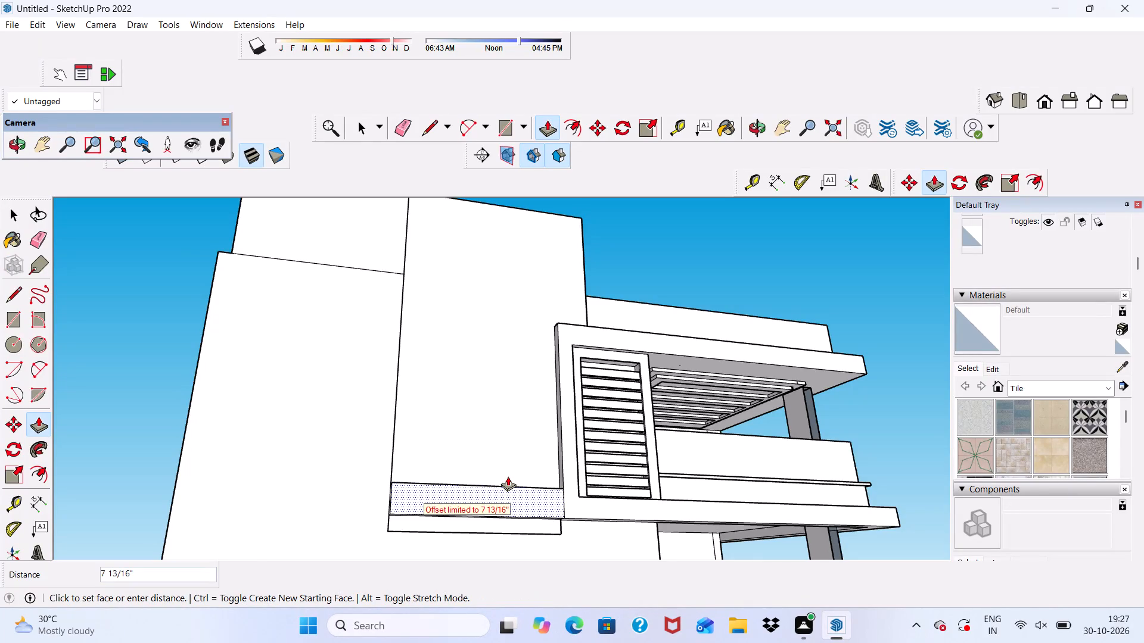
scroll(508, 476, "down", 3)
middle_click_drag(512, 482, 332, 569)
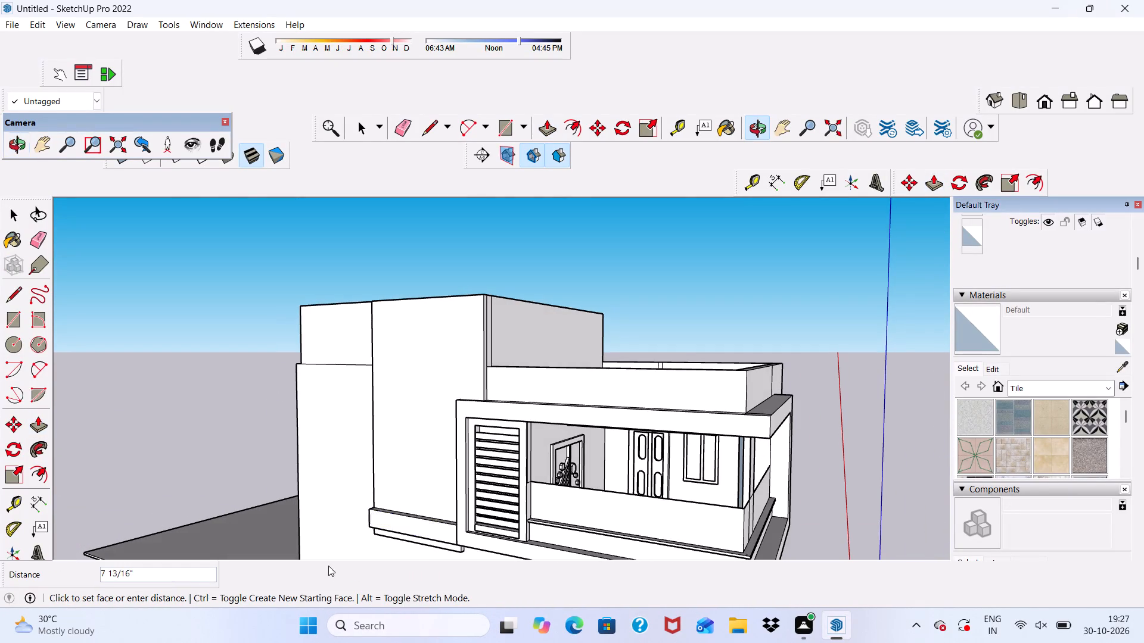
scroll(418, 505, "down", 4)
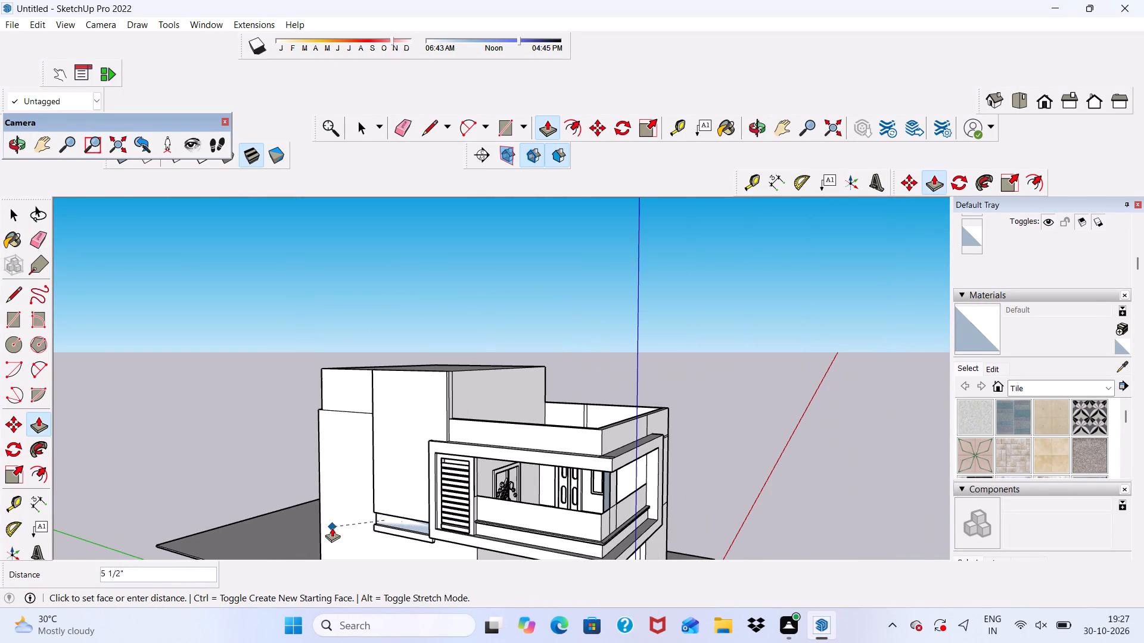
scroll(332, 529, "up", 1)
scroll(382, 494, "down", 4)
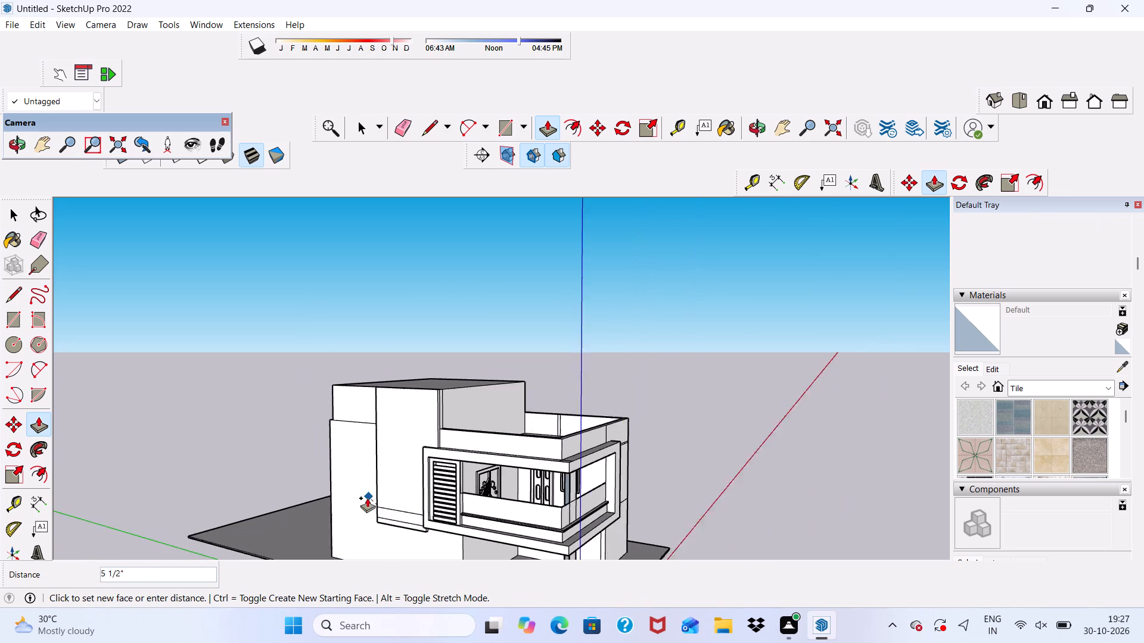
middle_click_drag(369, 500, 956, 397)
middle_click_drag(819, 429, 514, 444)
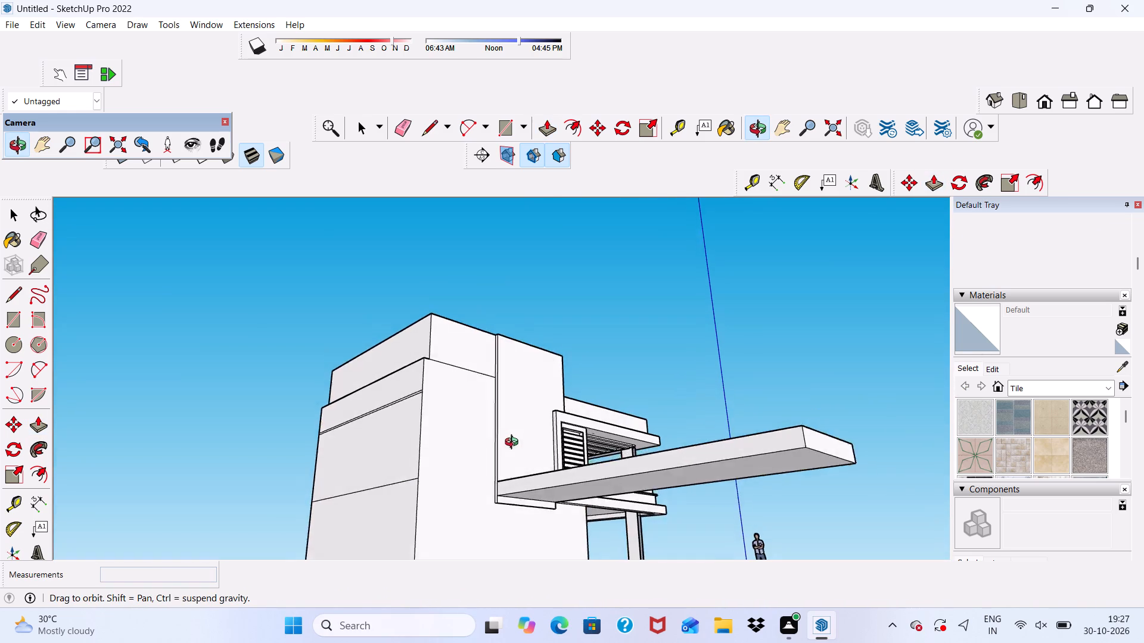
middle_click_drag(514, 444, 506, 467)
type("1'")
key("Return")
Draw a rectangle about 1' 4 11/16" by 1' on top of the projecting band, at its end away from the balcony.
scroll(523, 504, "down", 1)
middle_click_drag(523, 505, 455, 571)
scroll(449, 571, "up", 7)
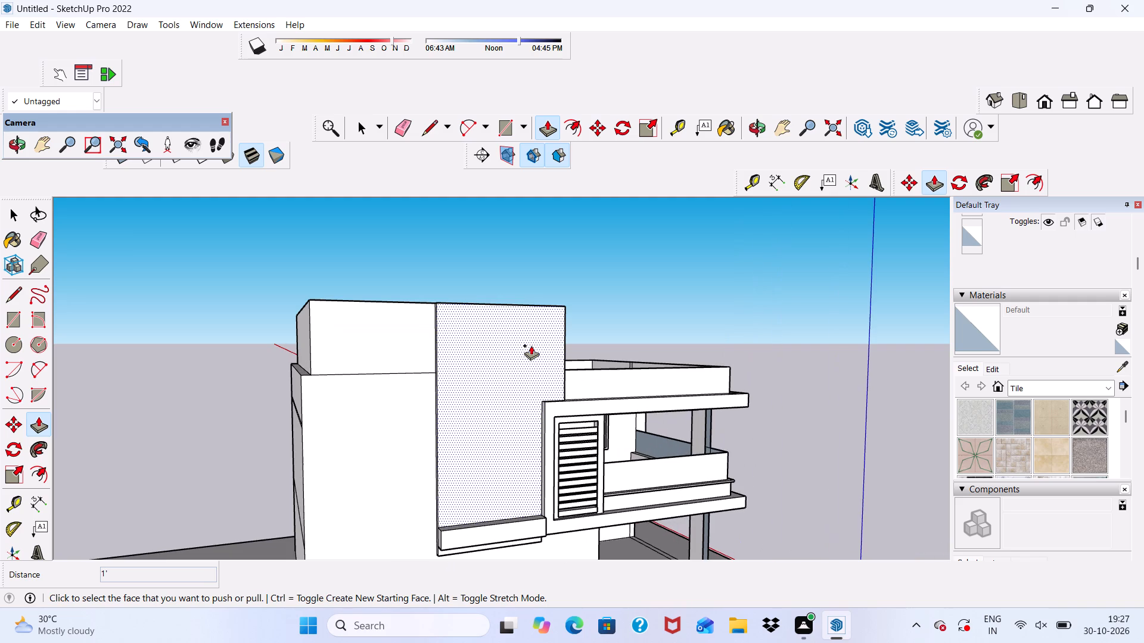
scroll(540, 363, "down", 1)
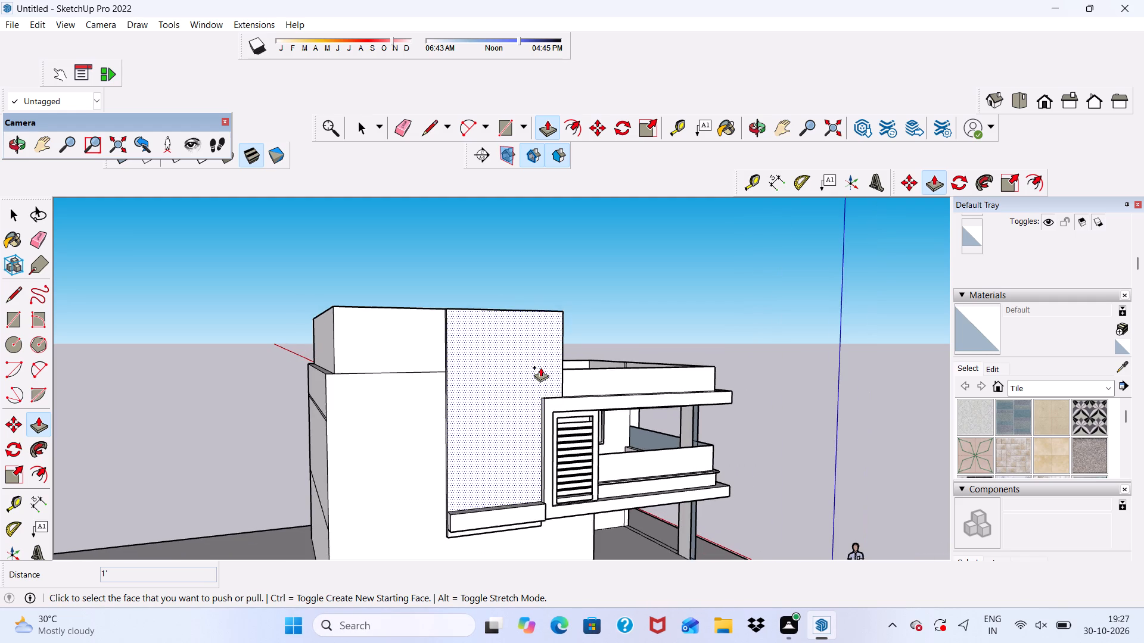
middle_click_drag(540, 367, 608, 448)
left_click(509, 124)
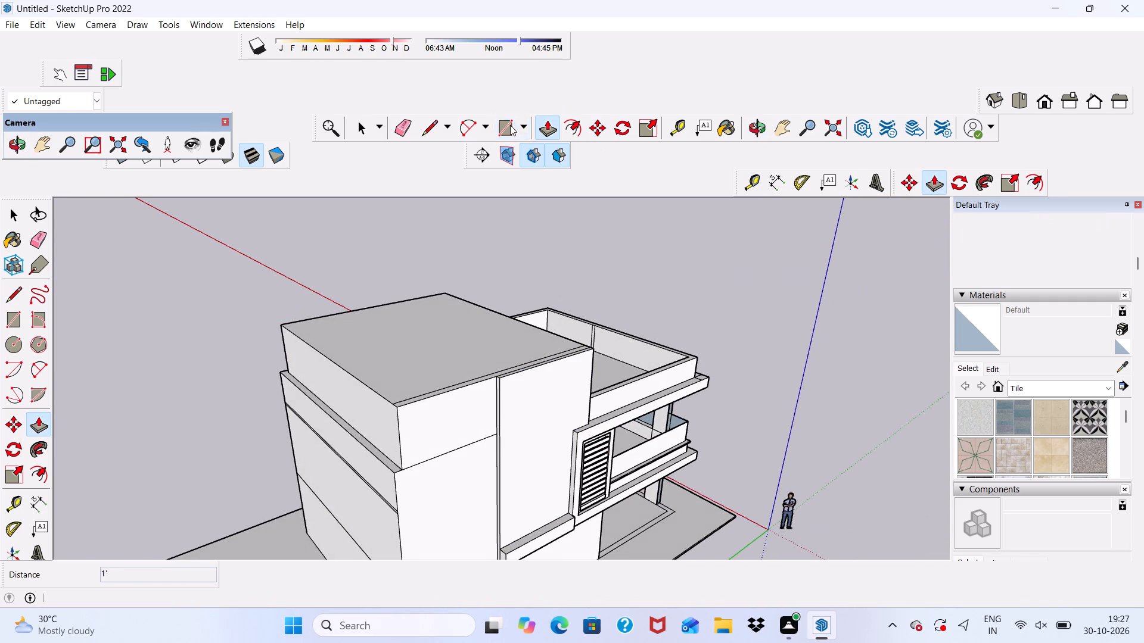
scroll(589, 579, "up", 4)
scroll(511, 359, "down", 5)
scroll(506, 539, "up", 5)
scroll(506, 529, "down", 1)
scroll(506, 459, "up", 6)
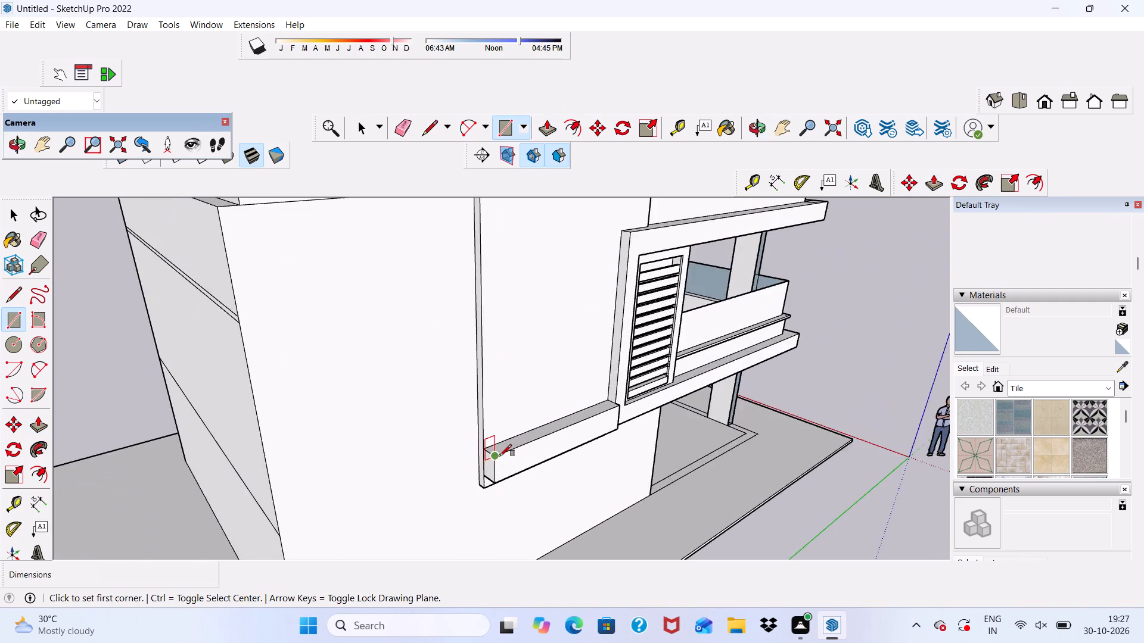
scroll(500, 456, "up", 2)
left_click(494, 455)
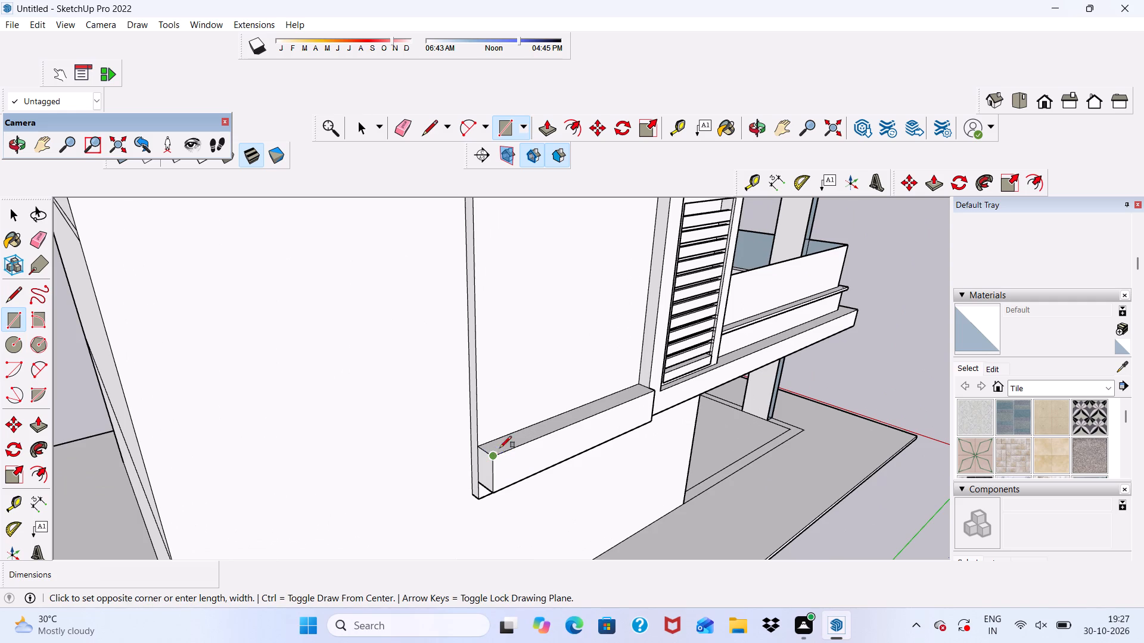
scroll(510, 441, "up", 8)
left_click(505, 440)
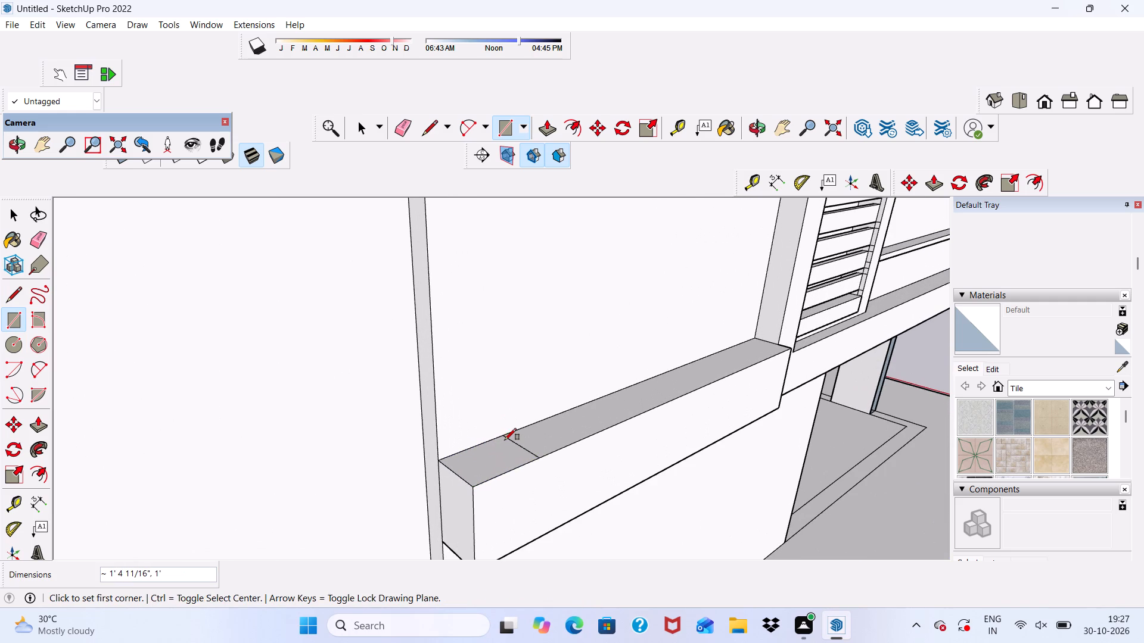
Push/Pull the rectangle on the band upward about 19' 6 5/8" to the roof level, forming a vertical frame member.
left_click(549, 133)
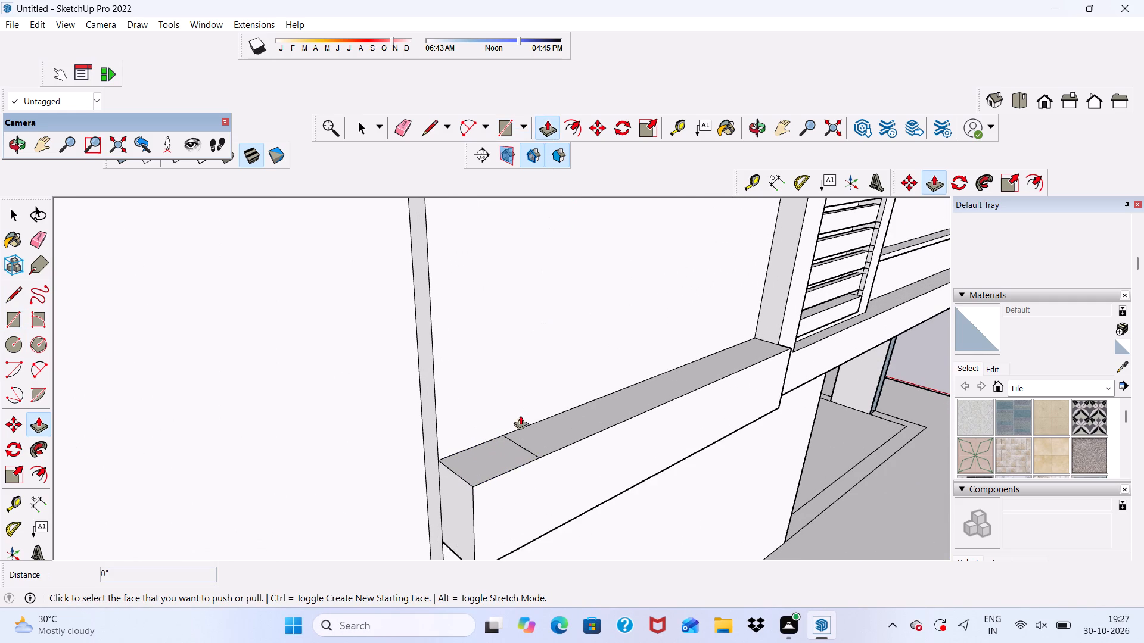
left_click(502, 454)
scroll(484, 355, "down", 14)
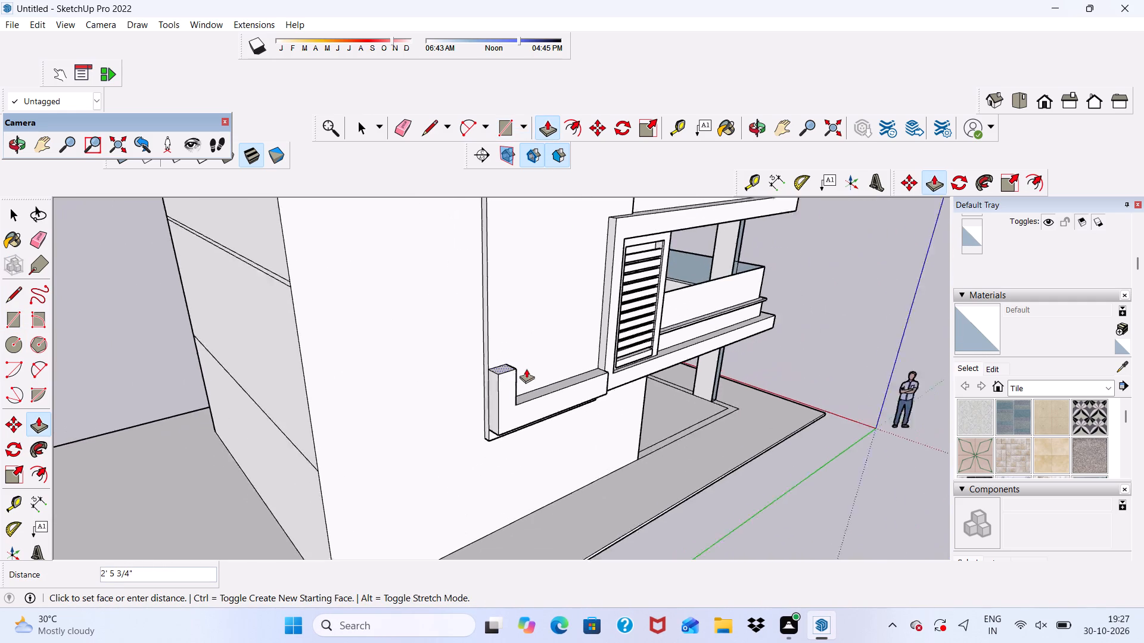
scroll(526, 369, "down", 13)
scroll(530, 311, "up", 9)
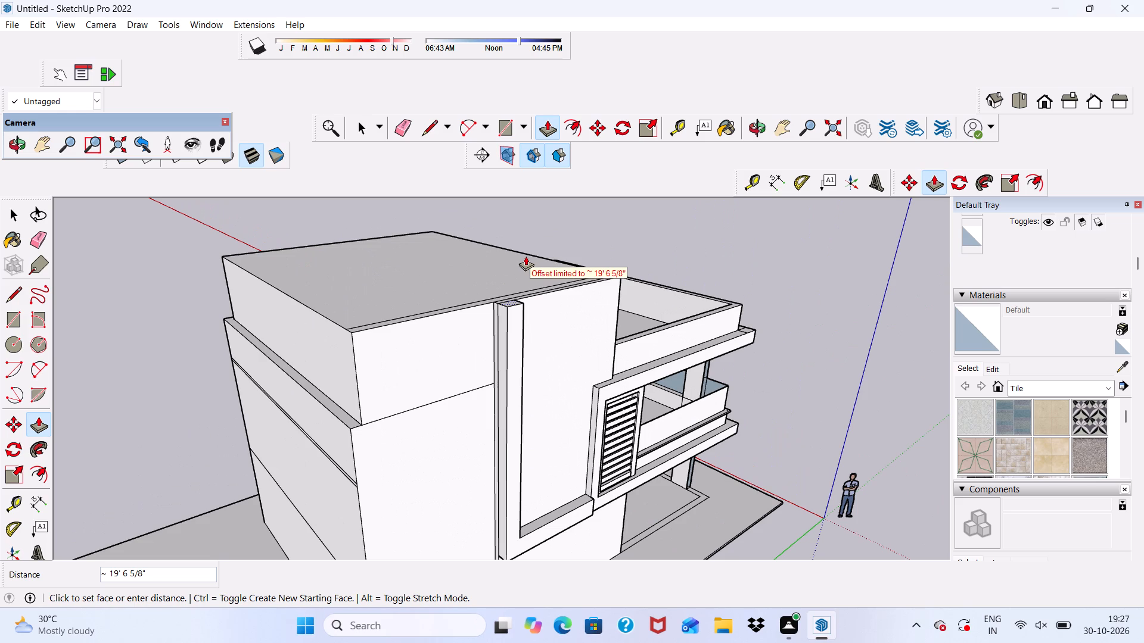
middle_click(526, 257)
scroll(527, 318, "down", 1)
middle_click_drag(530, 339, 529, 325)
scroll(519, 279, "up", 3)
left_click(530, 274)
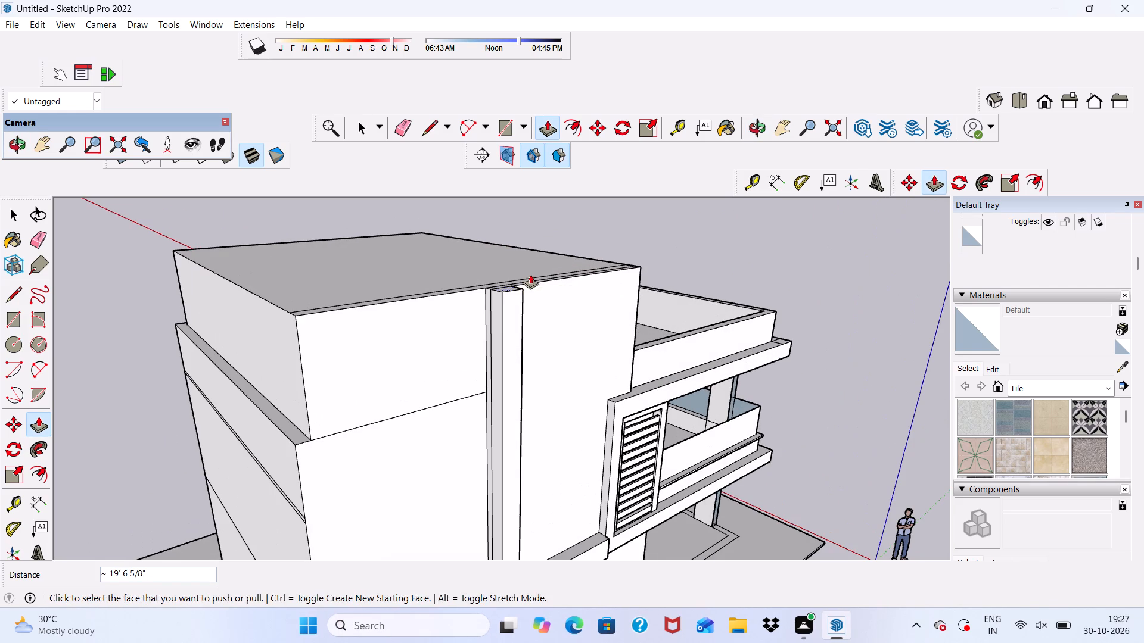
Draw a rectangle about 1' 4 7/16" by 1' on the inner side face of the vertical frame member, at its top.
scroll(531, 285, "down", 3)
middle_click_drag(537, 320, 331, 242)
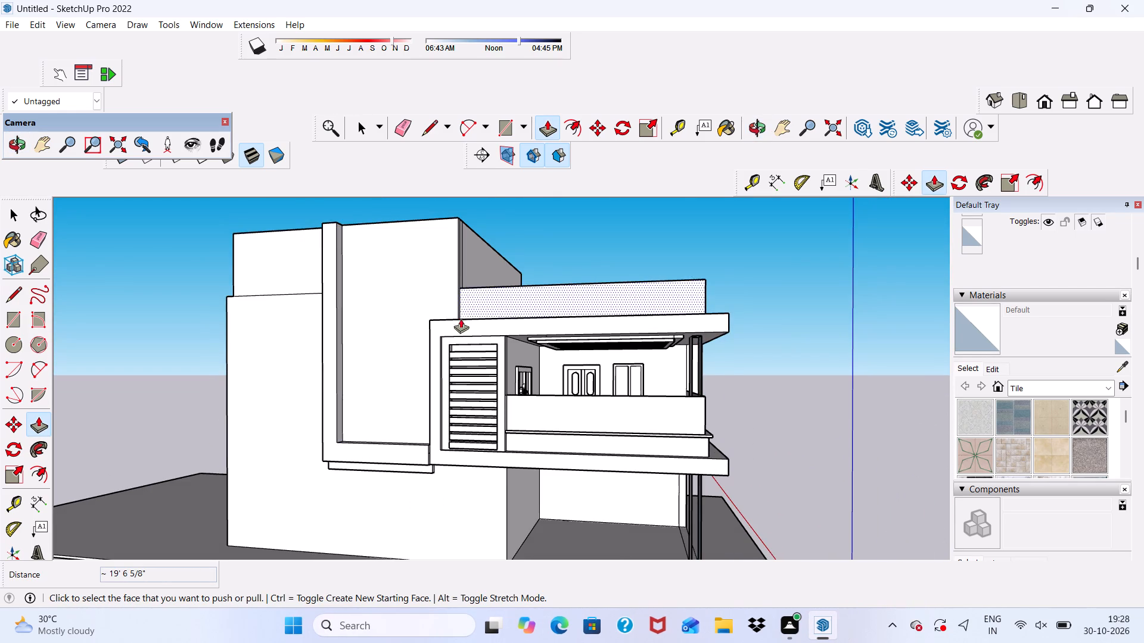
scroll(490, 330, "down", 6)
middle_click_drag(490, 316, 436, 290)
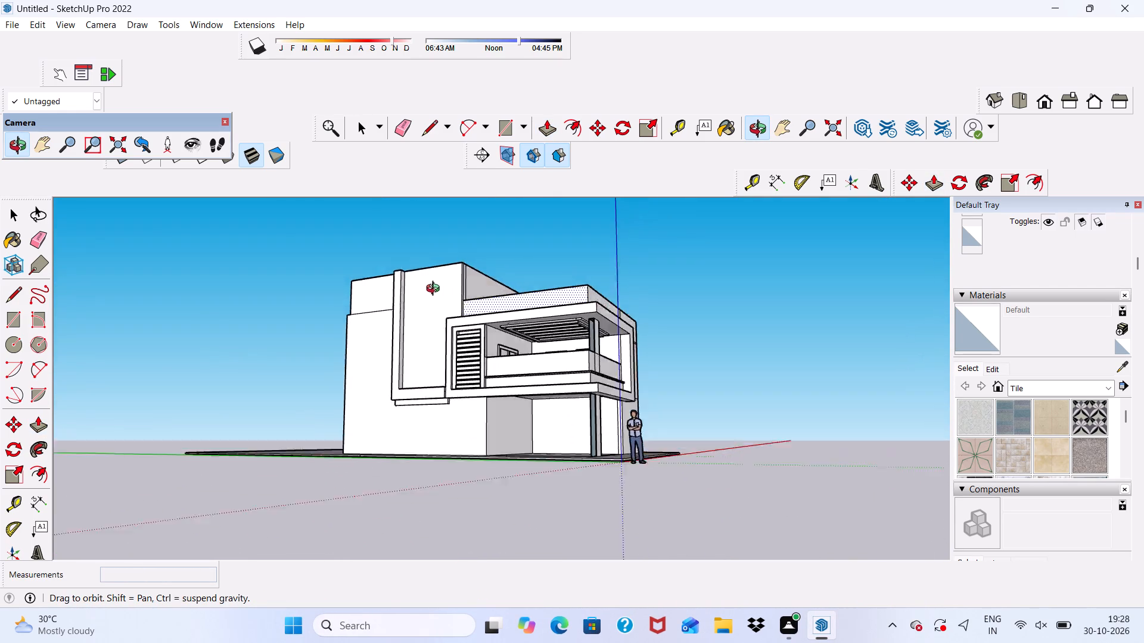
middle_click_drag(436, 290, 439, 346)
scroll(419, 261, "up", 4)
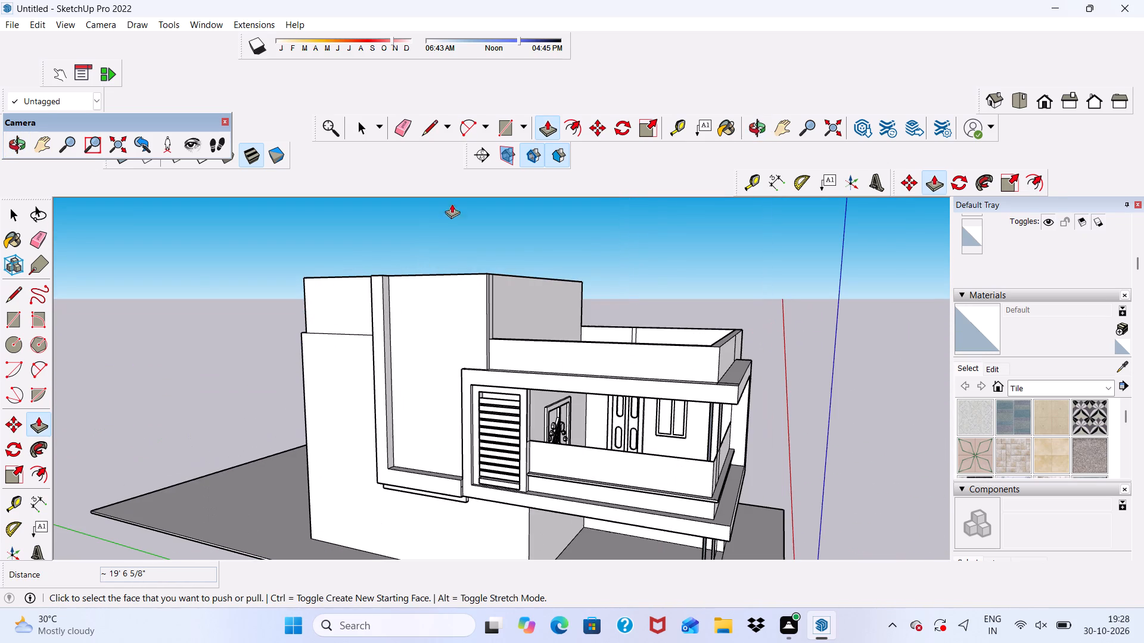
left_click(506, 129)
scroll(386, 236, "up", 7)
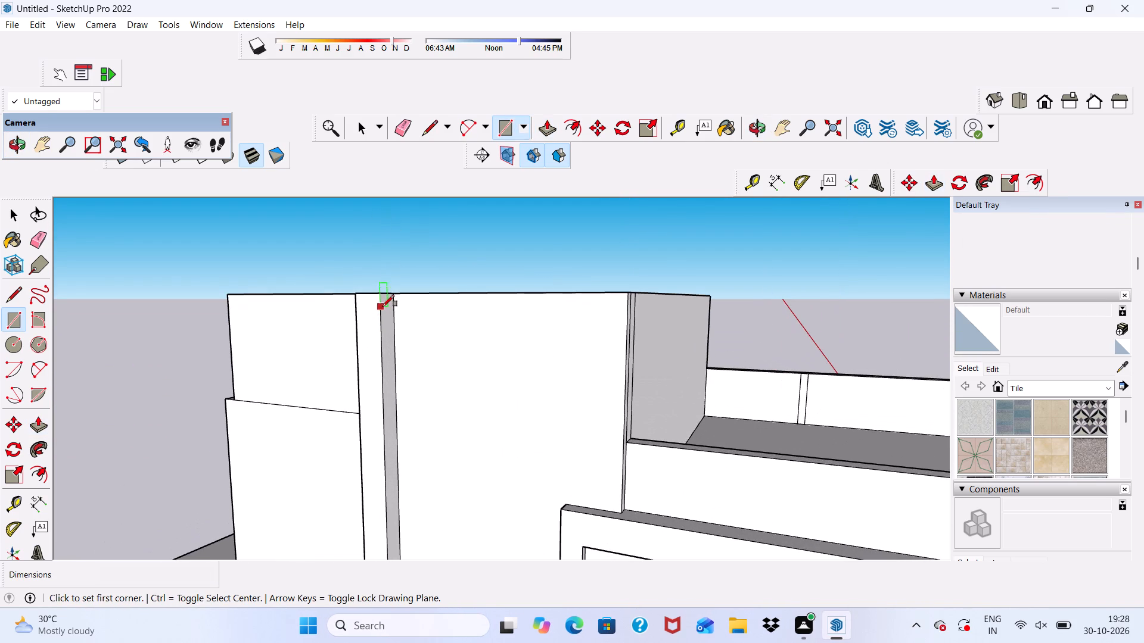
left_click(380, 298)
scroll(380, 328, "up", 8)
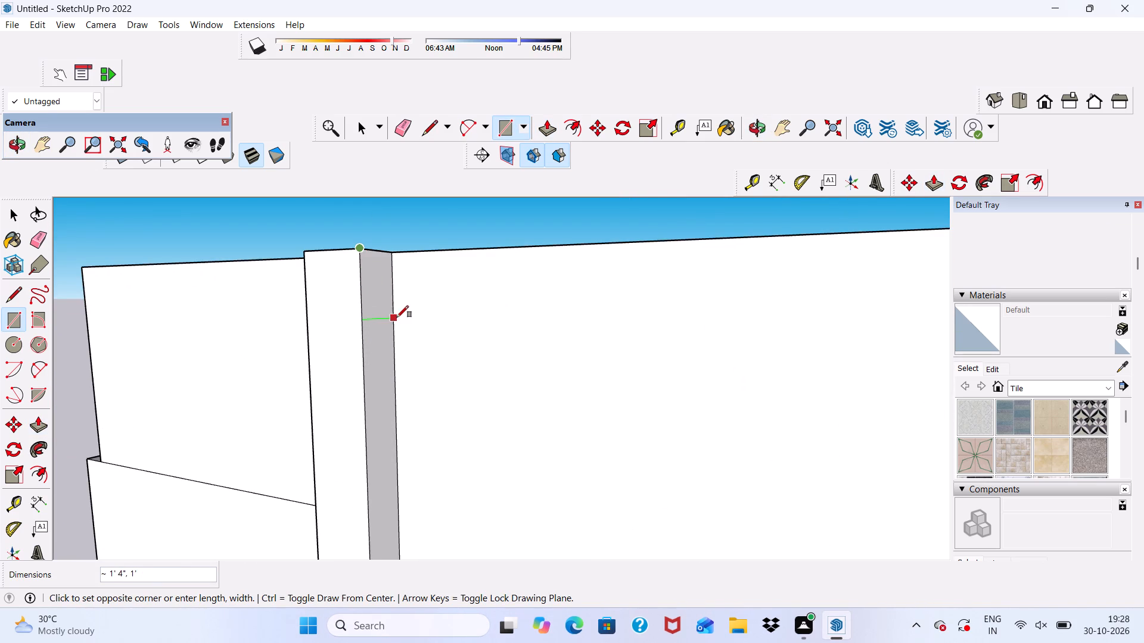
left_click(393, 320)
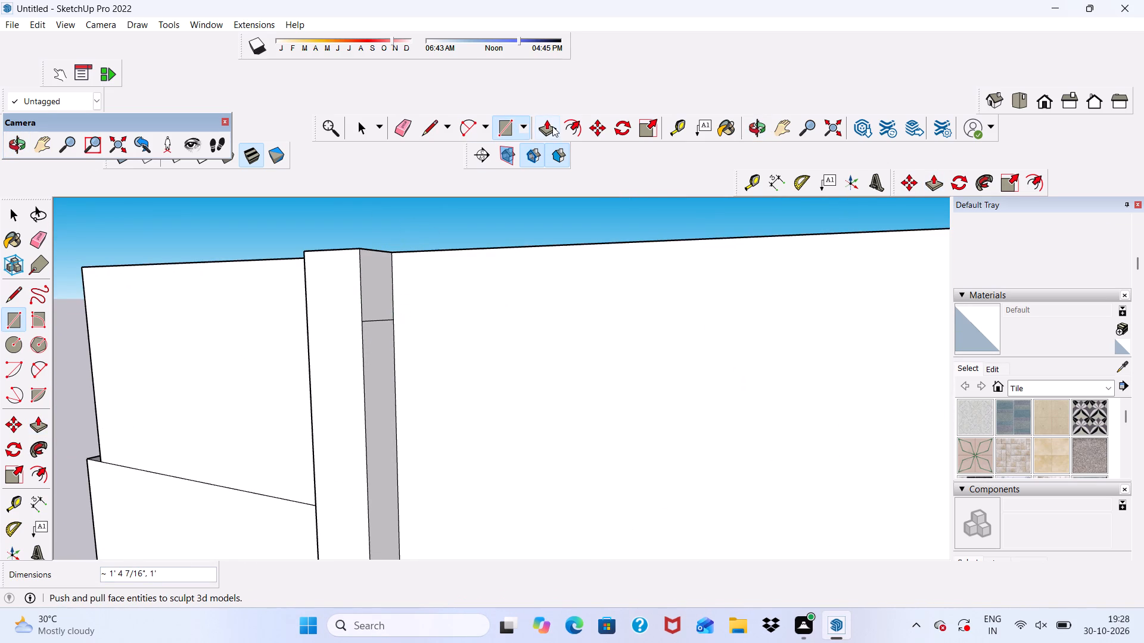
Push/Pull the rectangle about 10' 11 1/2" across the top of the tall front panel to the balcony-side corner, forming a horizontal beam.
left_click(552, 126)
scroll(406, 282, "up", 2)
left_click(380, 286)
scroll(426, 311, "down", 10)
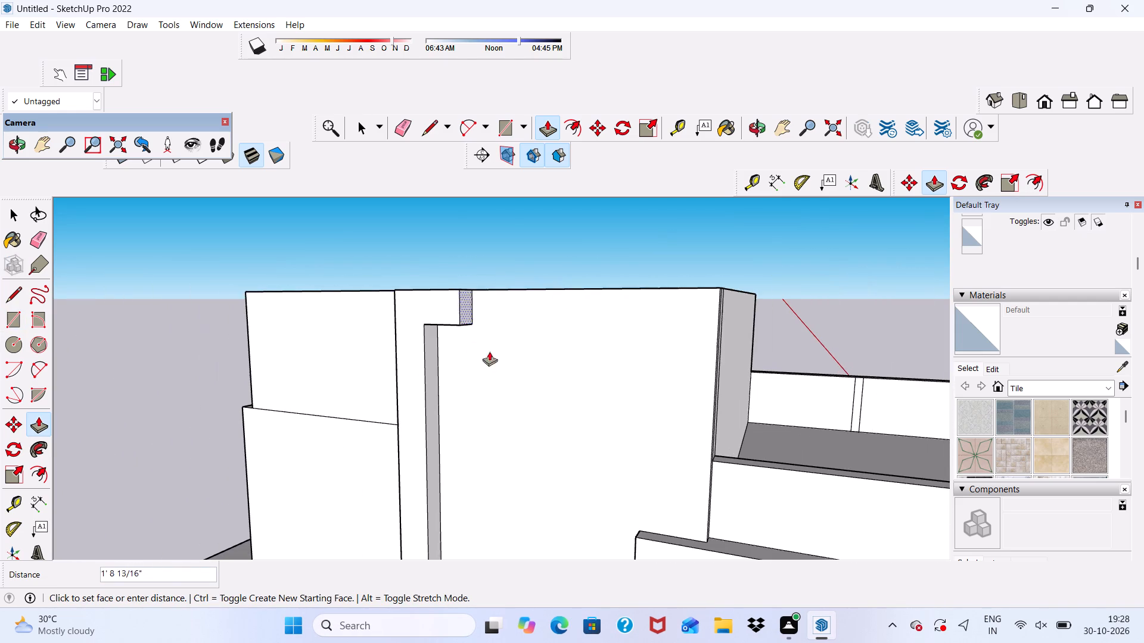
scroll(746, 298, "up", 6)
left_click(726, 289)
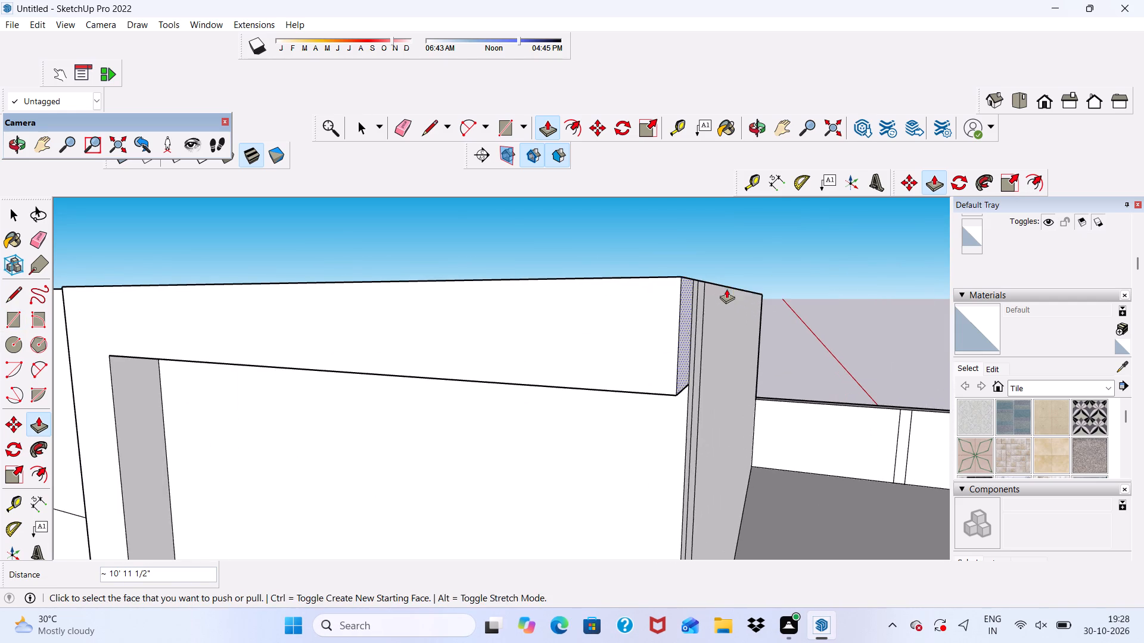
Push/Pull the beam's end face about 1' 10 13/16" further outward past the balcony-side corner of the upper block.
middle_click_drag(716, 307, 577, 309)
left_click(543, 326)
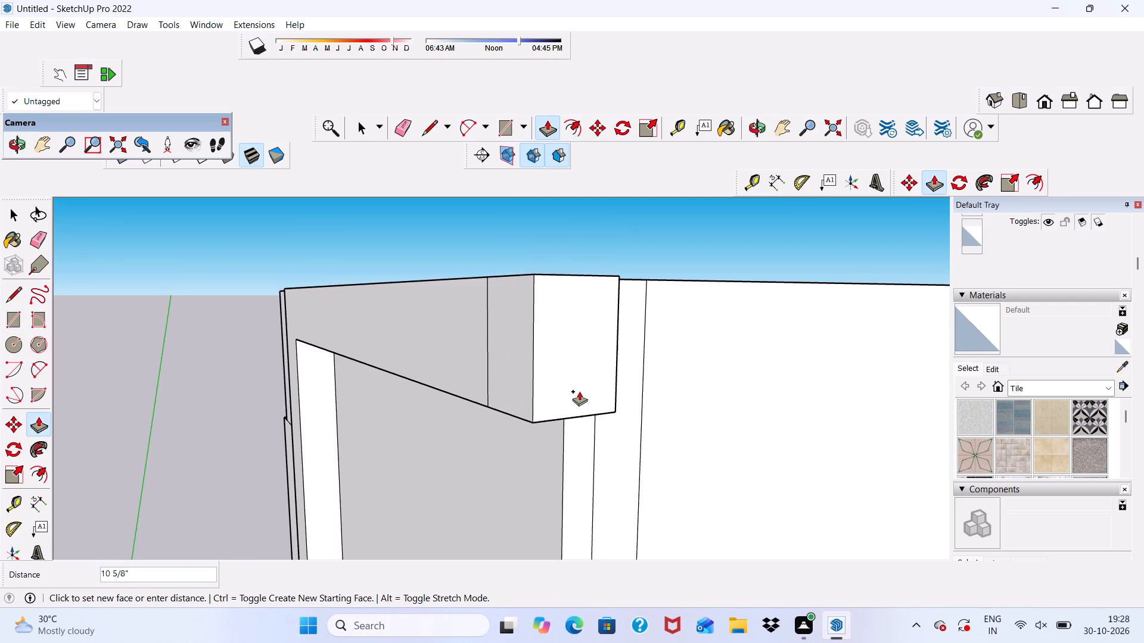
scroll(579, 408, "down", 1)
middle_click_drag(579, 408, 481, 422)
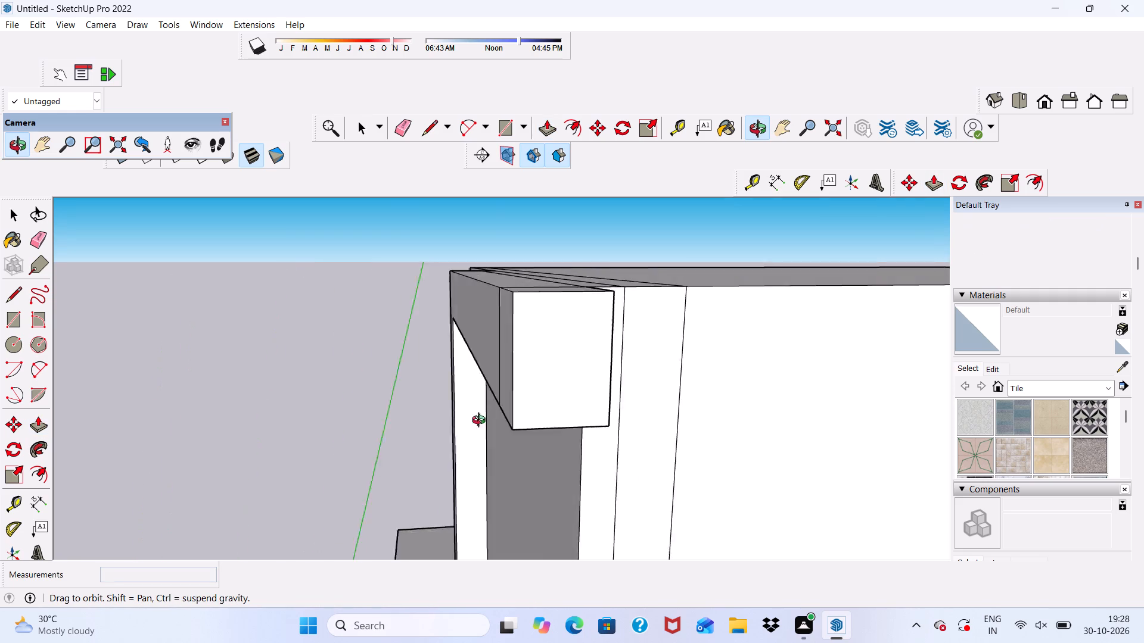
middle_click_drag(481, 422, 254, 448)
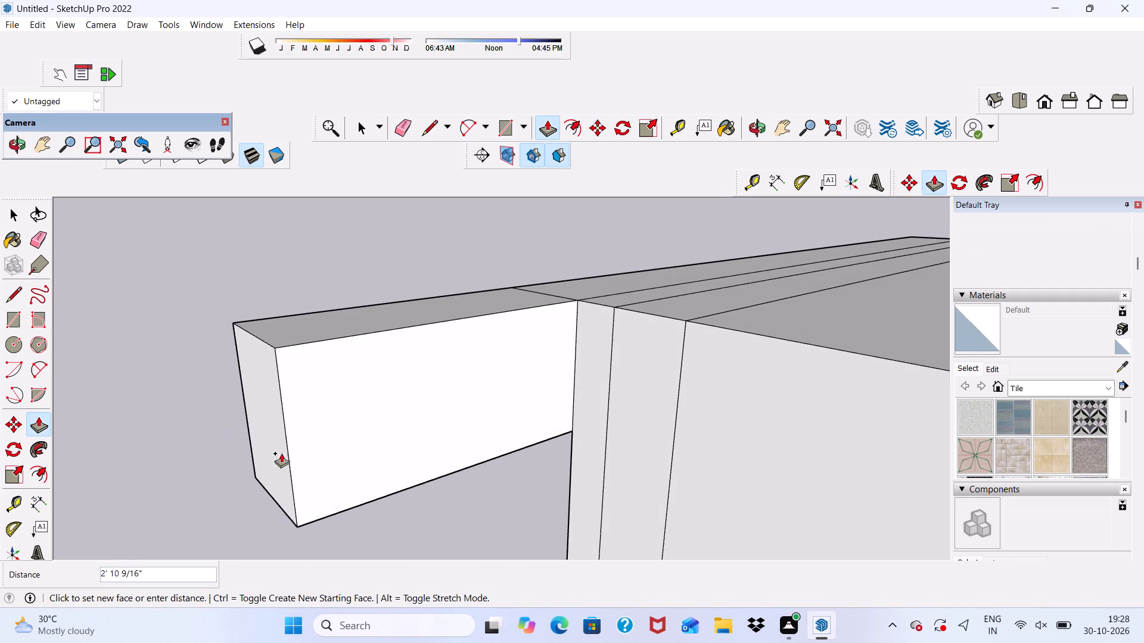
left_click(409, 451)
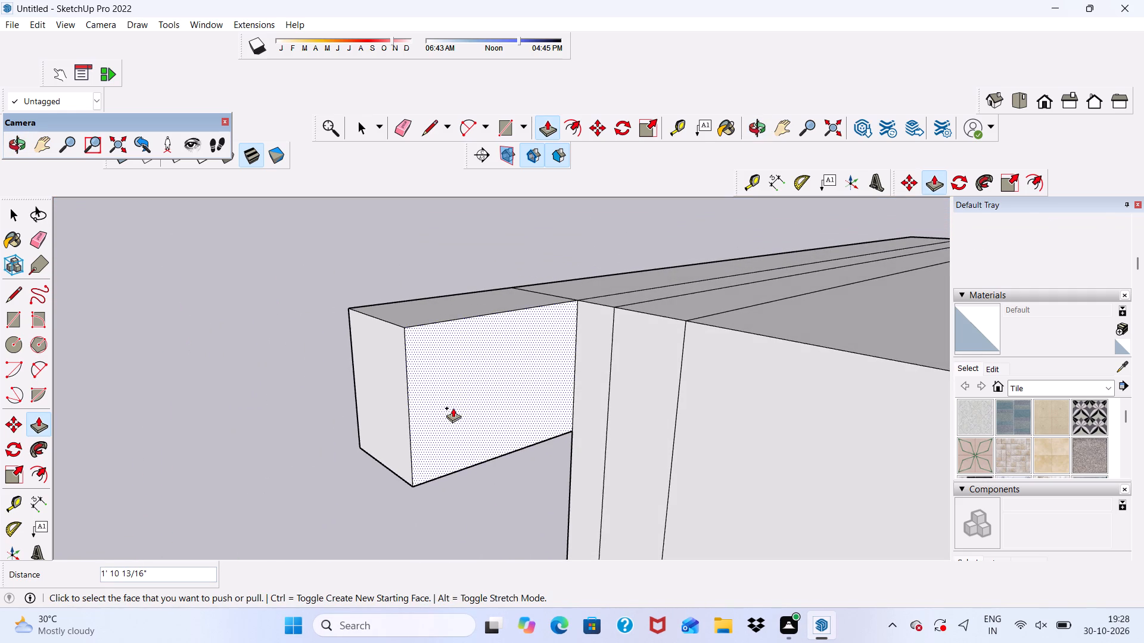
Push/Pull the rear face of the beam's overhang about 27' 11 3/4" along the upper block's balcony side to its back edge.
left_click(453, 408)
scroll(694, 515, "down", 4)
scroll(690, 395, "down", 5)
scroll(570, 391, "down", 6)
scroll(478, 414, "down", 5)
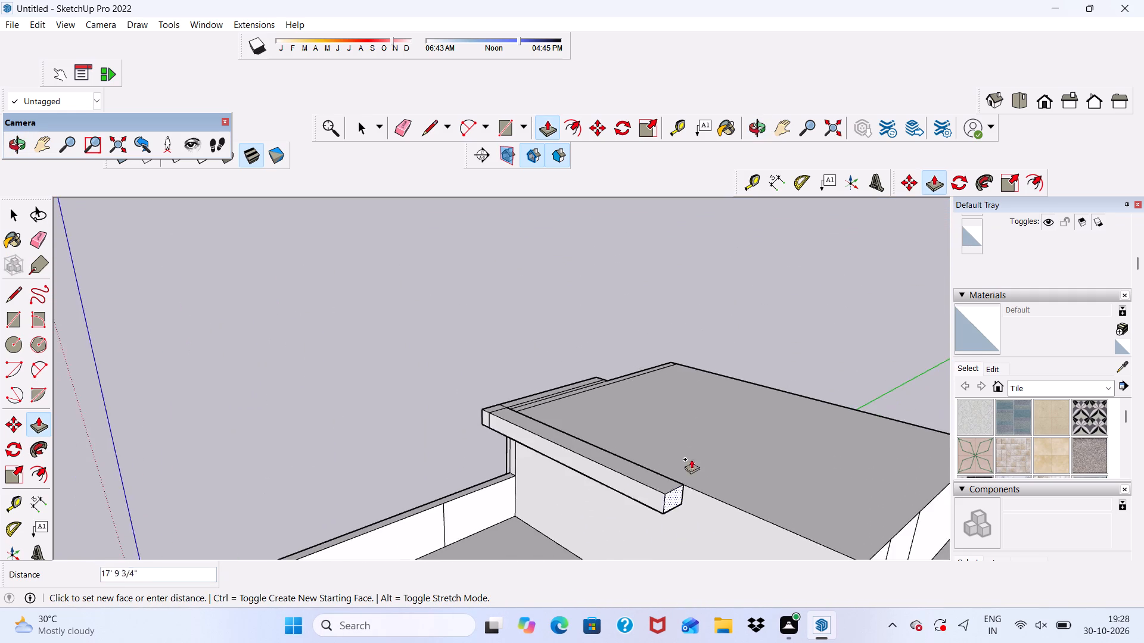
scroll(648, 454, "down", 9)
scroll(739, 519, "up", 8)
left_click(710, 486)
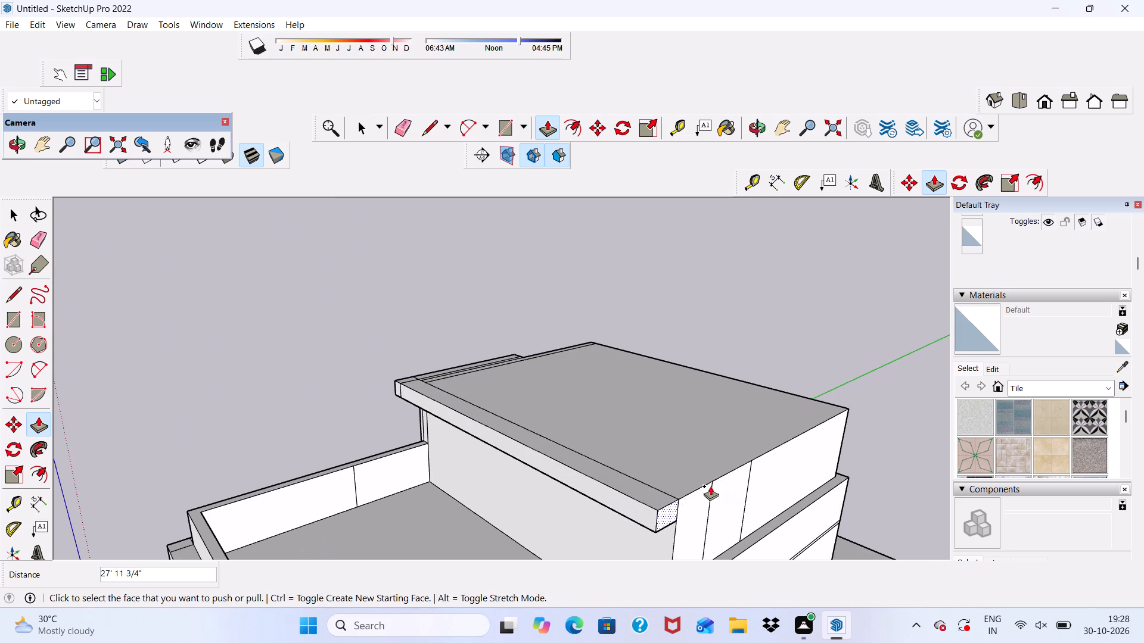
Erase the vertical seam on the front face of the roof beam near its overhanging corner.
scroll(710, 486, "down", 2)
middle_click_drag(710, 486, 1086, 389)
scroll(557, 395, "up", 4)
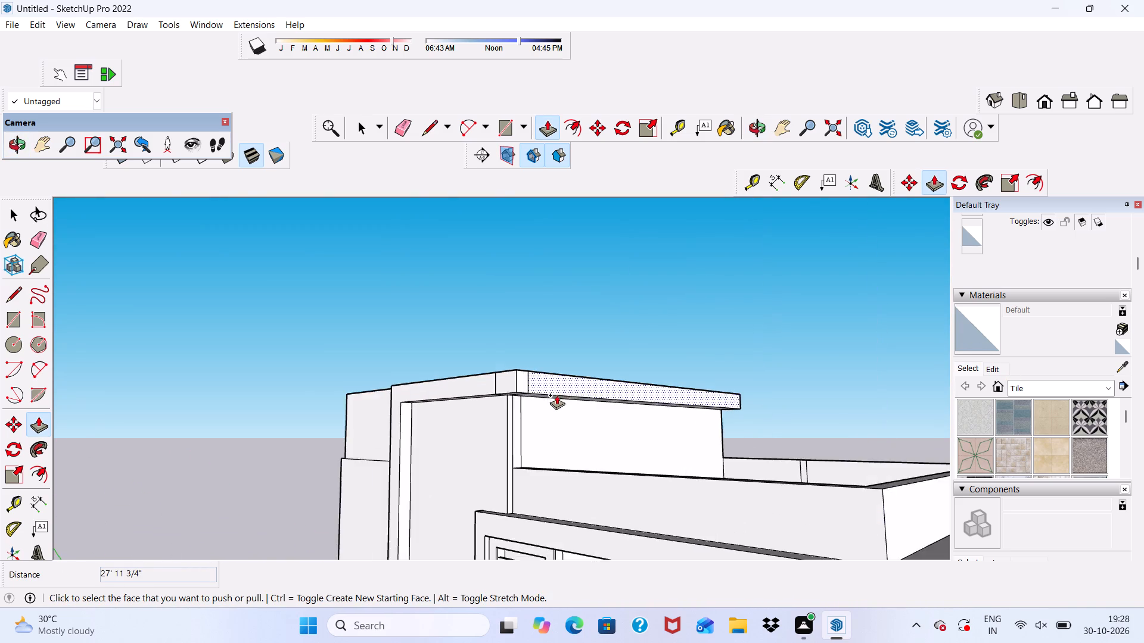
scroll(488, 371, "up", 5)
left_click(400, 127)
scroll(526, 401, "up", 1)
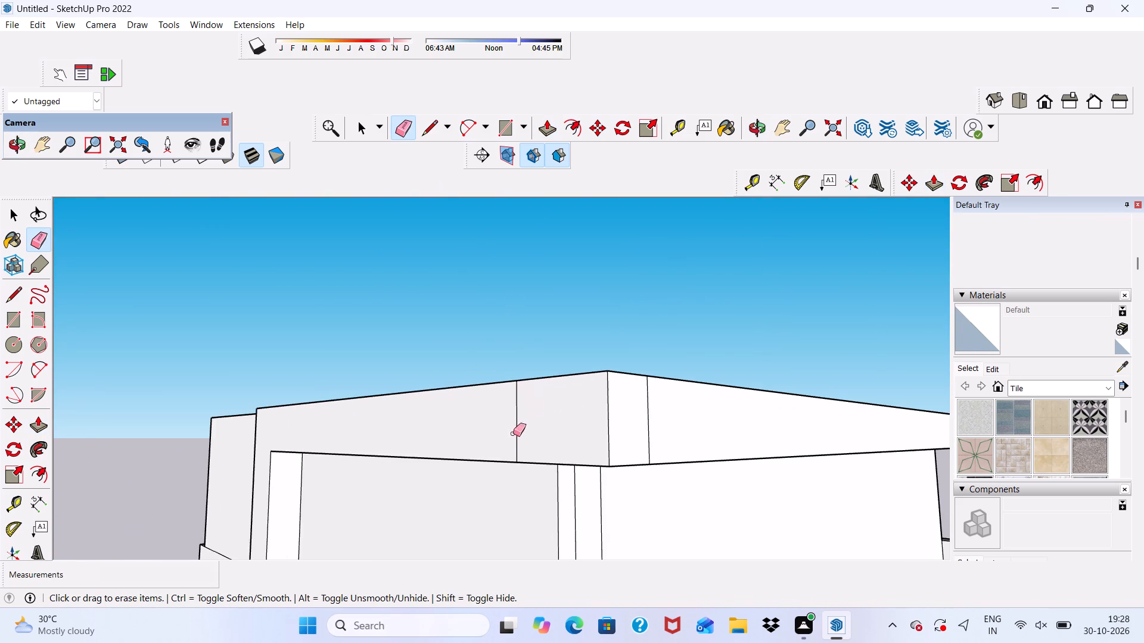
left_click(509, 422)
left_click(521, 410)
scroll(568, 504, "down", 3)
middle_click_drag(594, 502, 550, 357)
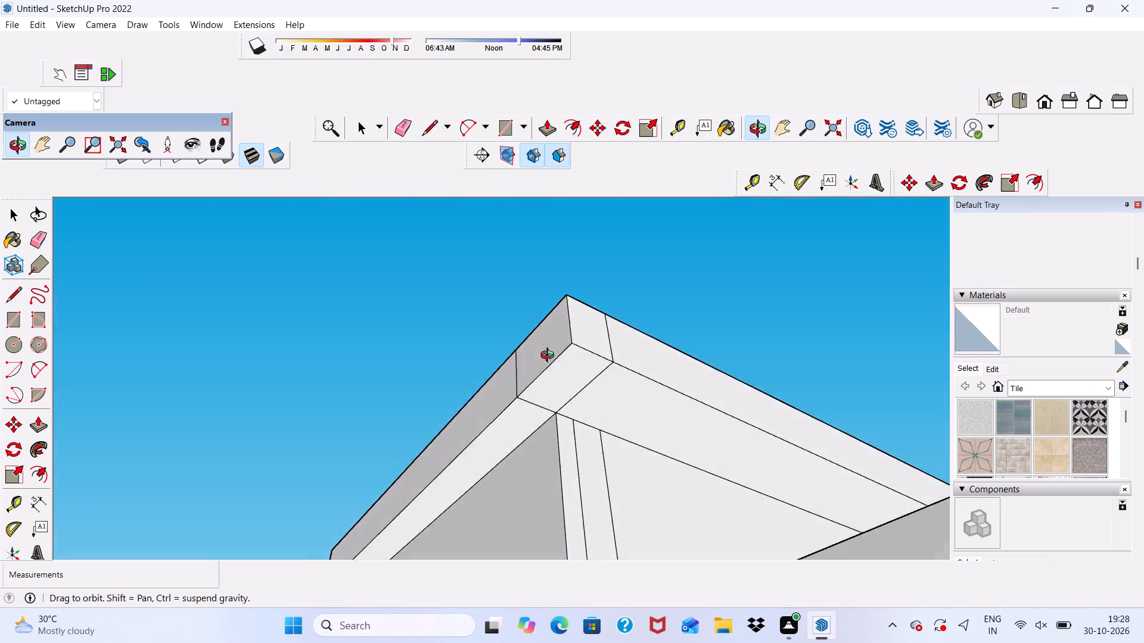
middle_click_drag(550, 357, 564, 424)
scroll(564, 424, "up", 5)
left_click_drag(515, 402, 491, 418)
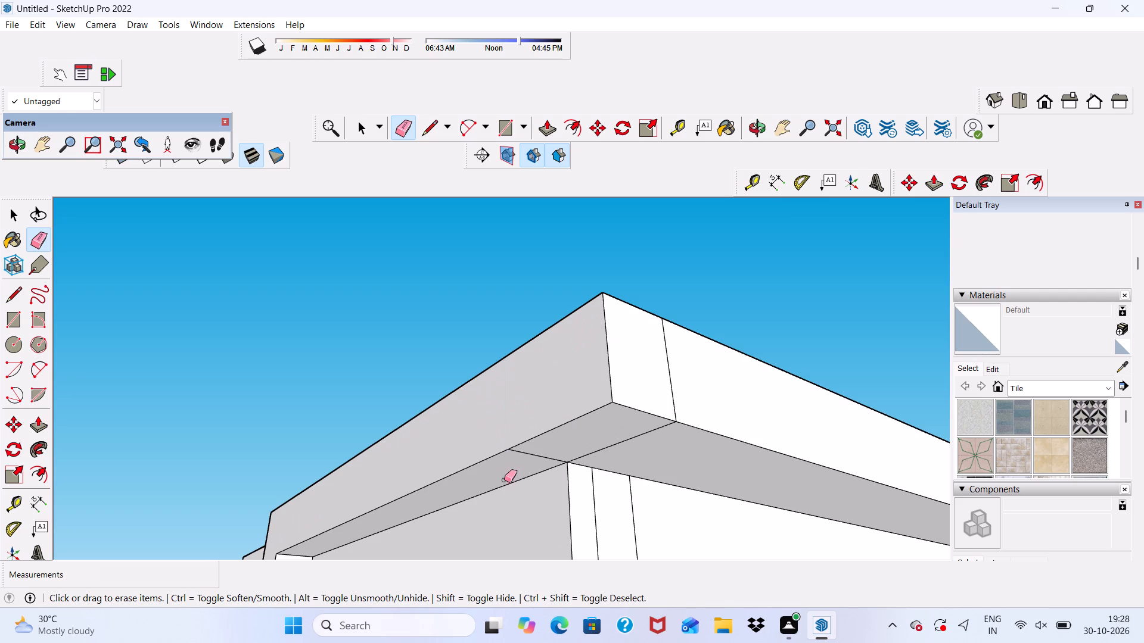
Erase the seams on the underside and side face of the roof beam at its overhanging corner.
left_click_drag(535, 453, 528, 463)
left_click_drag(607, 448, 620, 454)
left_click_drag(658, 408, 687, 394)
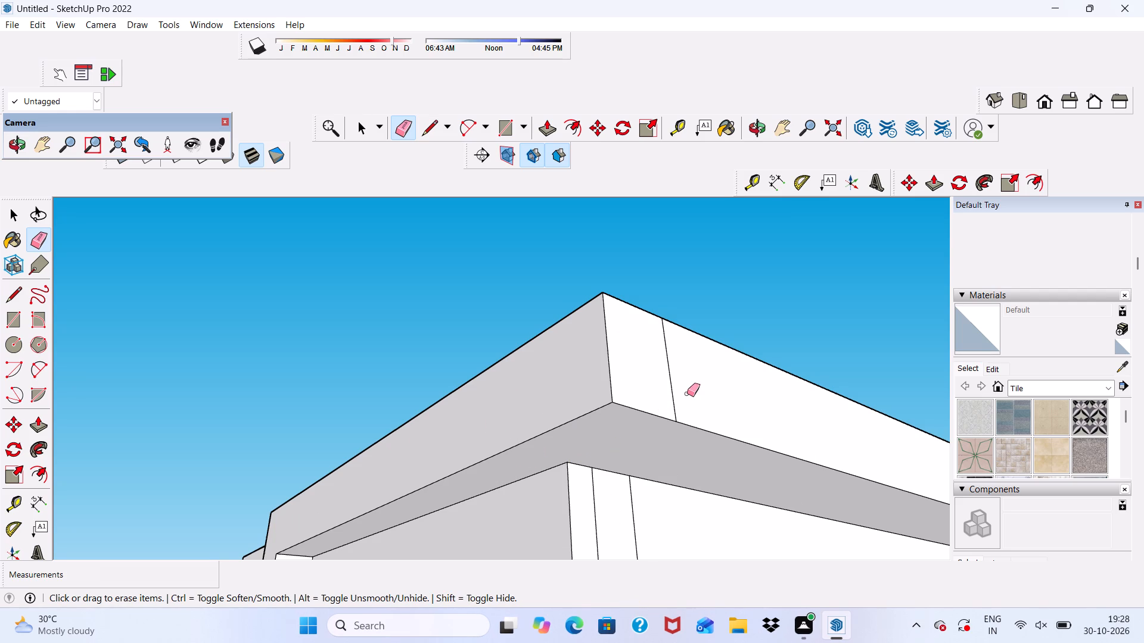
left_click_drag(687, 394, 688, 392)
scroll(670, 391, "up", 1)
left_click_drag(669, 391, 680, 386)
Erase the dividing lines on the roof's top surface near the overhanging corner so the roof and beam read as one face.
middle_click_drag(681, 408, 579, 642)
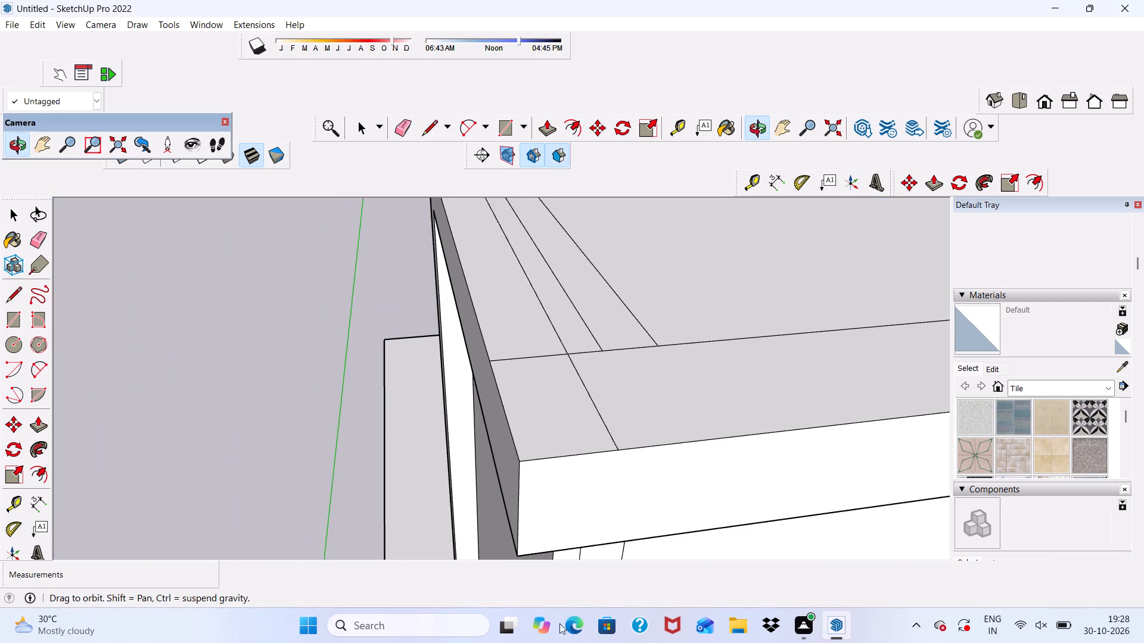
left_click_drag(510, 367, 598, 360)
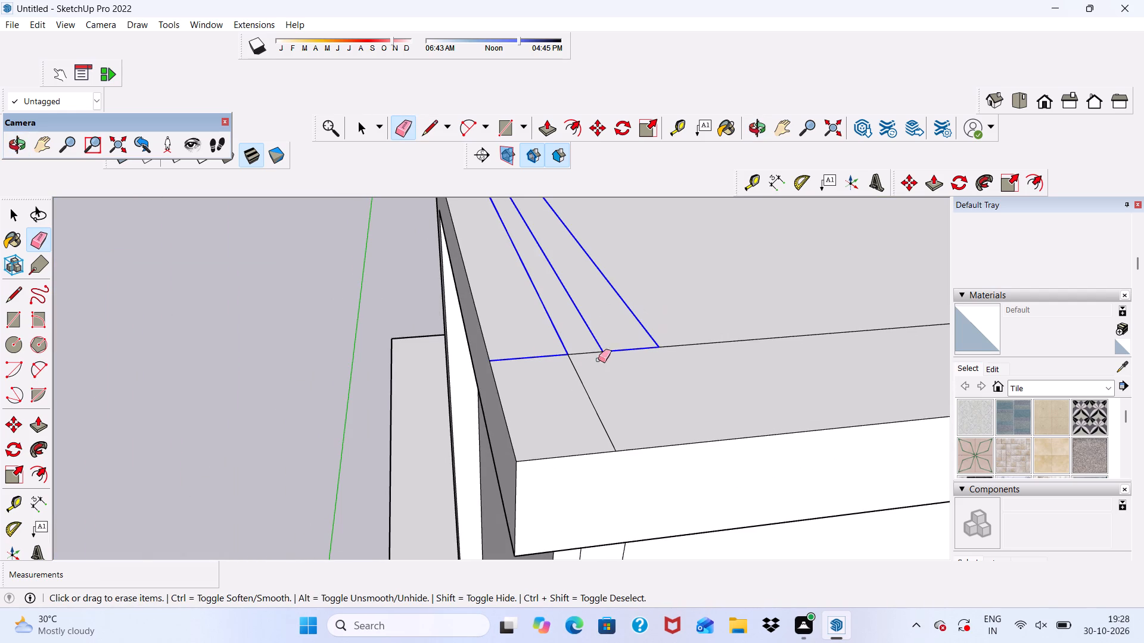
left_click_drag(598, 360, 584, 343)
left_click_drag(698, 335, 702, 348)
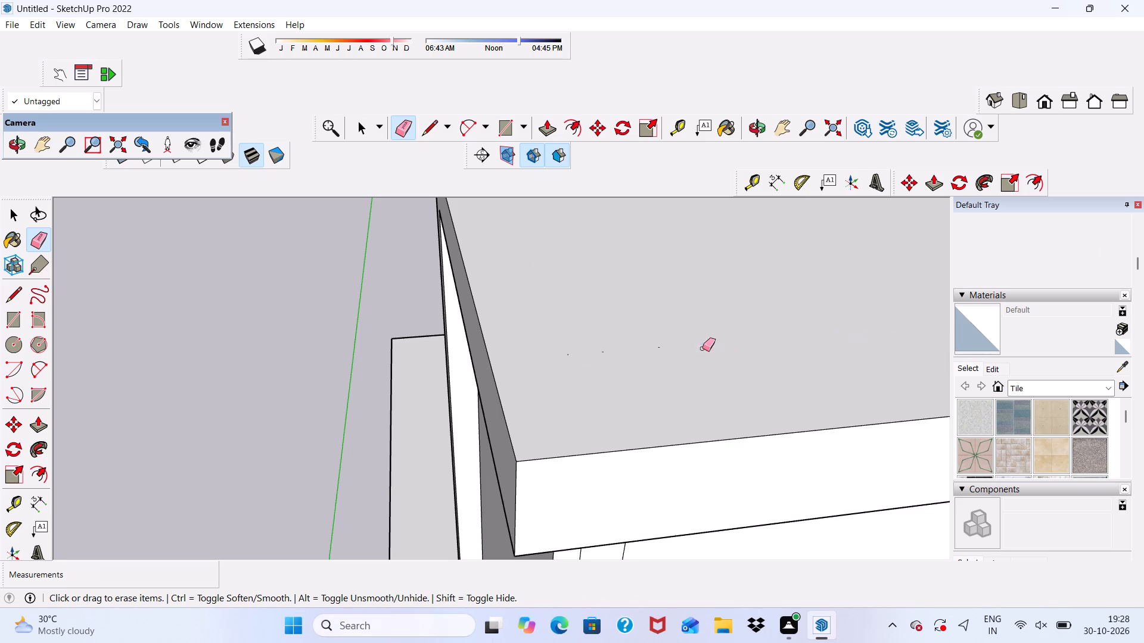
Erase the vertical seams on the upper block's side wall beneath the overhang, beside the front corner.
scroll(461, 382, "down", 6)
scroll(680, 425, "down", 9)
middle_click_drag(638, 437, 967, 278)
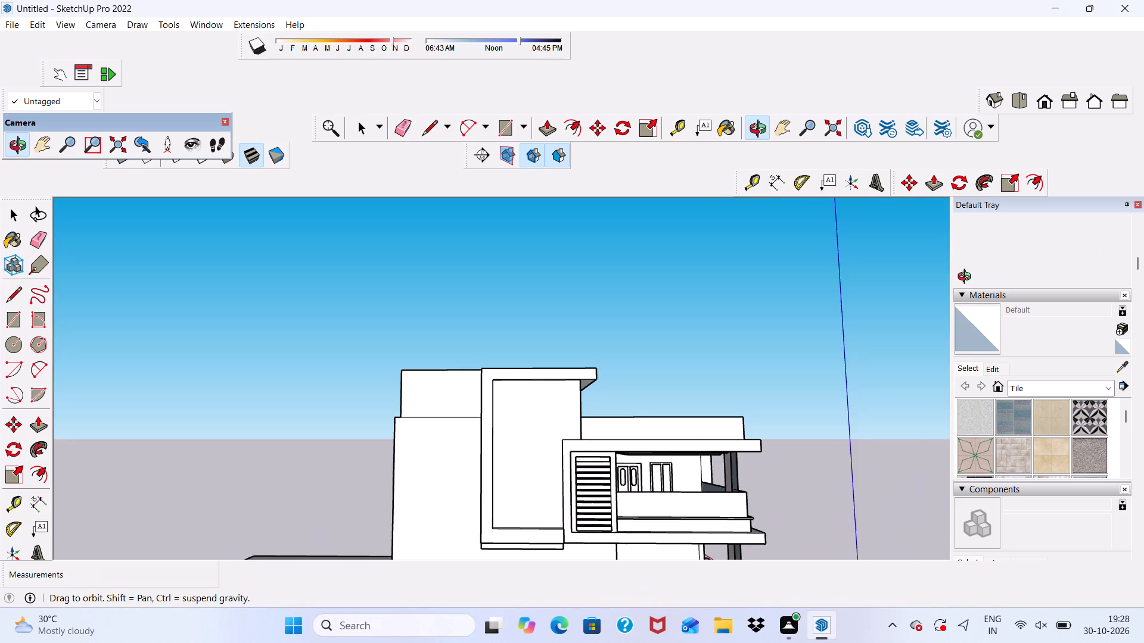
middle_click_drag(967, 278, 689, 333)
scroll(681, 461, "up", 7)
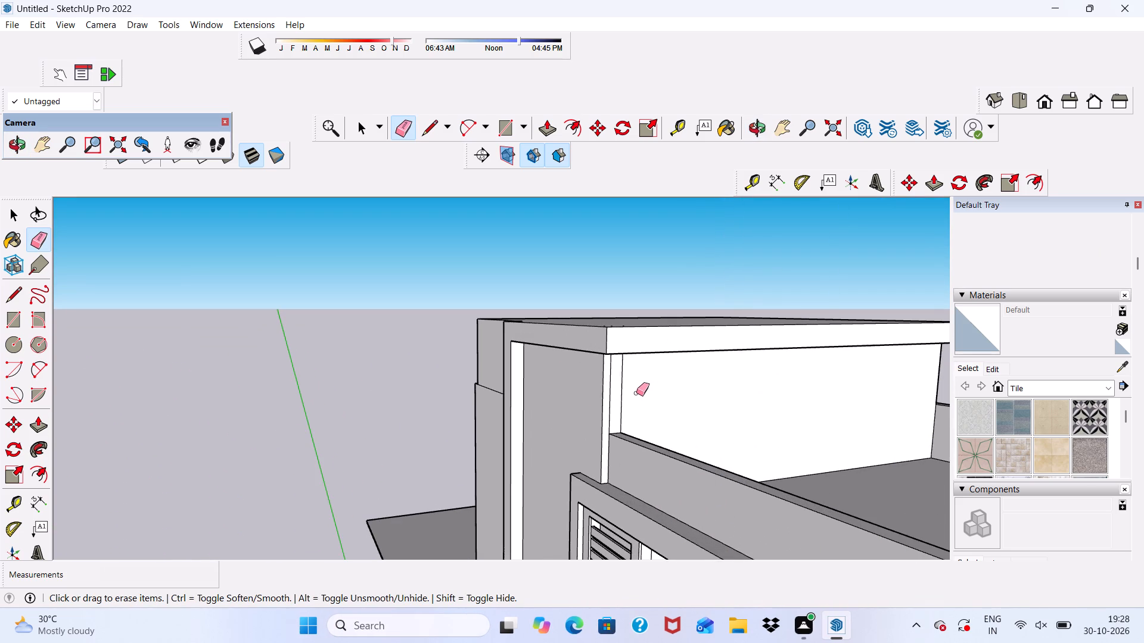
scroll(641, 389, "up", 4)
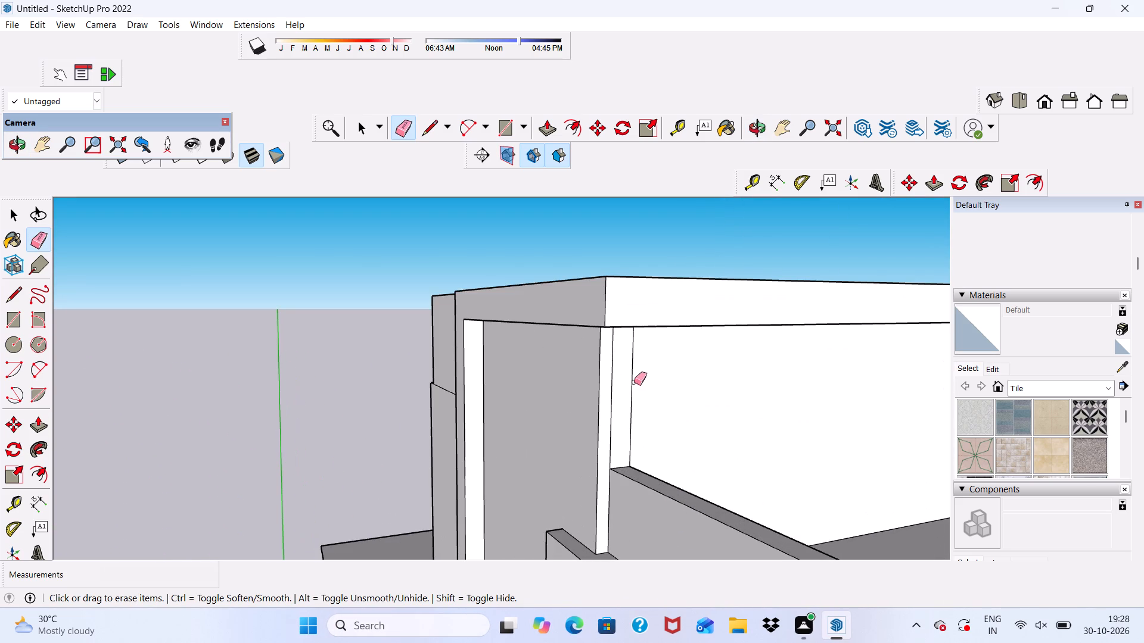
left_click_drag(633, 382, 620, 388)
left_click_drag(614, 391, 608, 399)
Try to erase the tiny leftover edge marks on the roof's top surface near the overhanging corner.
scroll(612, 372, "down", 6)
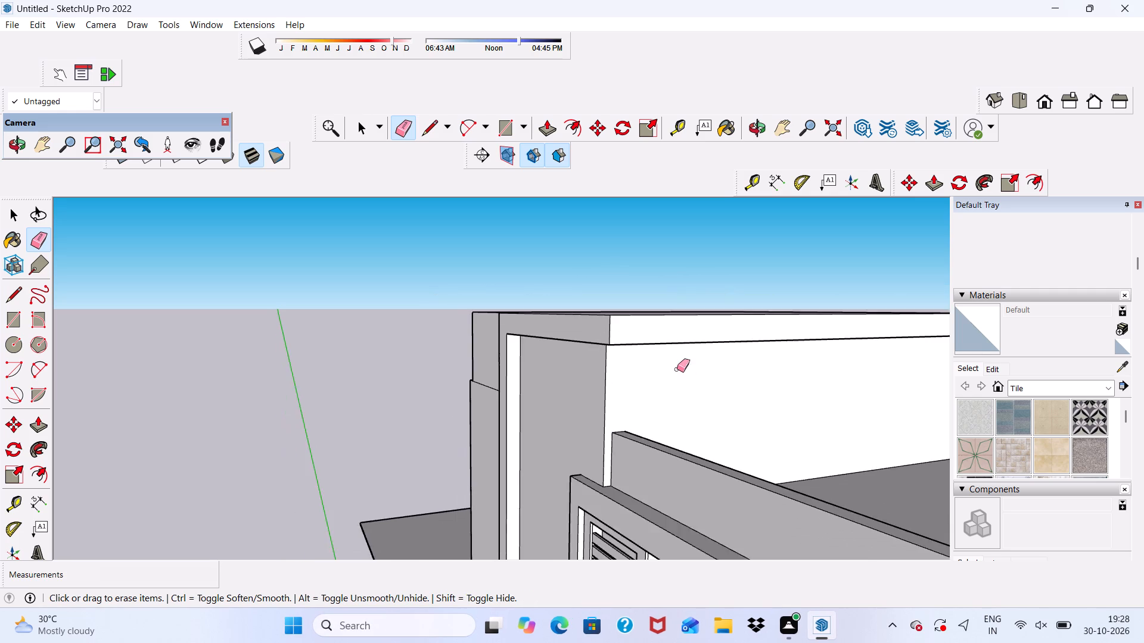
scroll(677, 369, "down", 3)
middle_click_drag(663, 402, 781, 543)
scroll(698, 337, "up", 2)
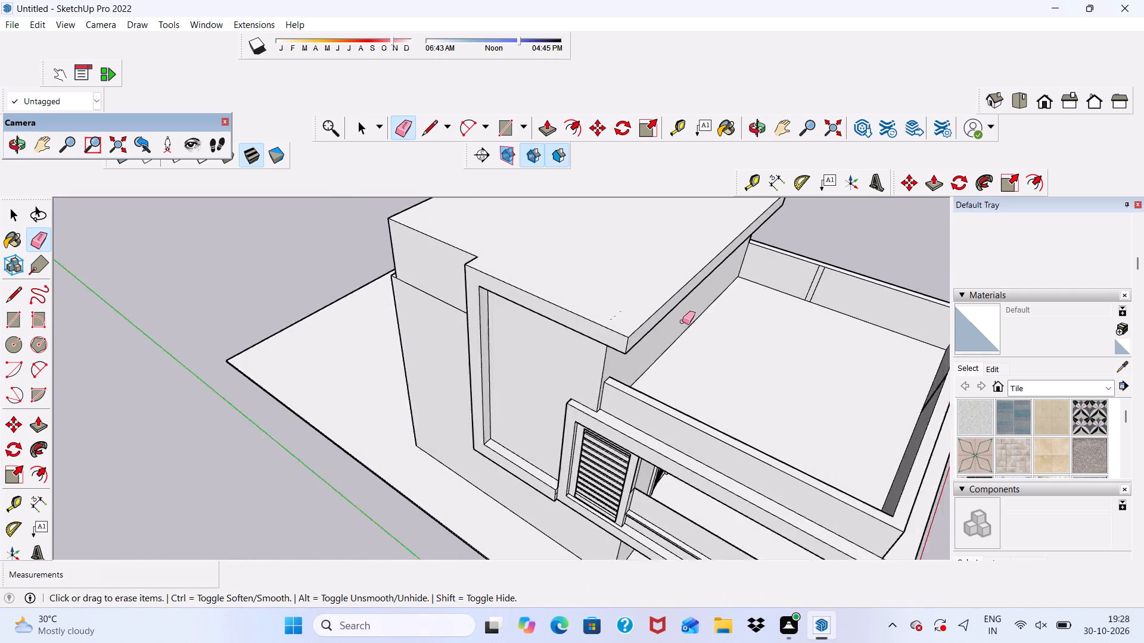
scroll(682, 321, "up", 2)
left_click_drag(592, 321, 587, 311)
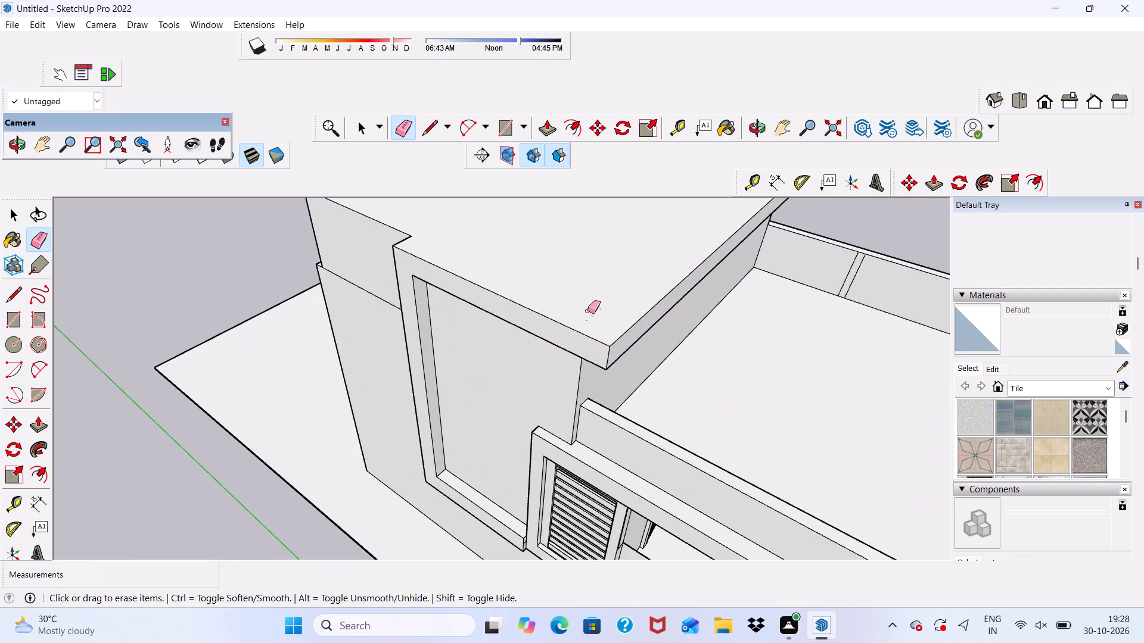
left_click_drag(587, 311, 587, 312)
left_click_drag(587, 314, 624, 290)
Erase the floor-level line and the double line below the parapet on the plain wall behind the balcony-side wall.
scroll(627, 287, "down", 5)
middle_click_drag(651, 395, 646, 286)
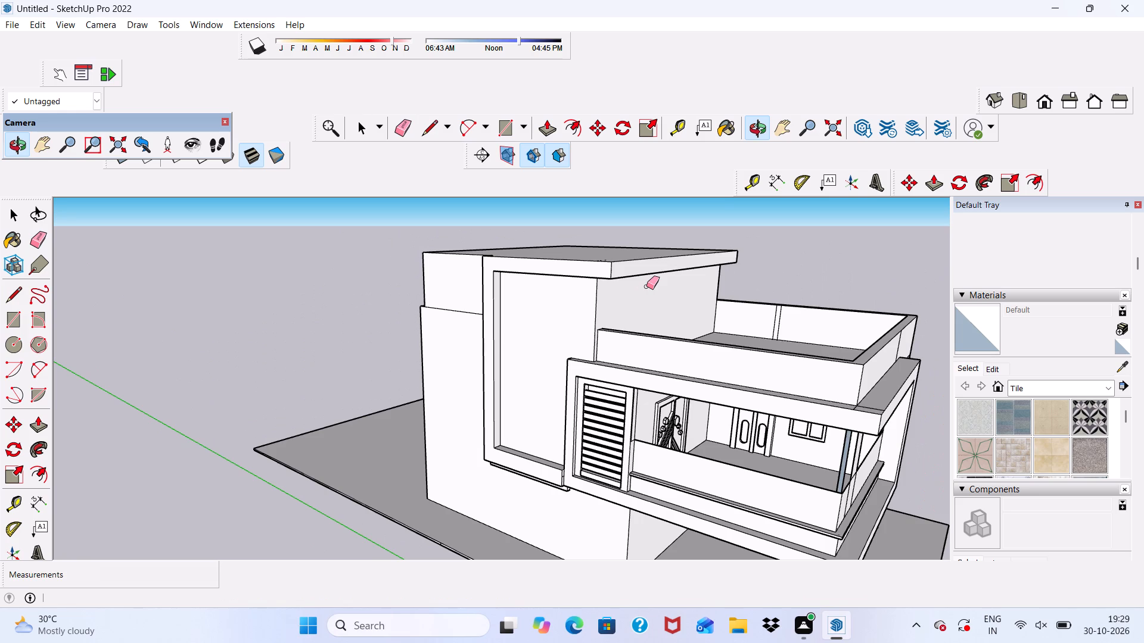
scroll(567, 200, "down", 5)
middle_click_drag(738, 385, 666, 398)
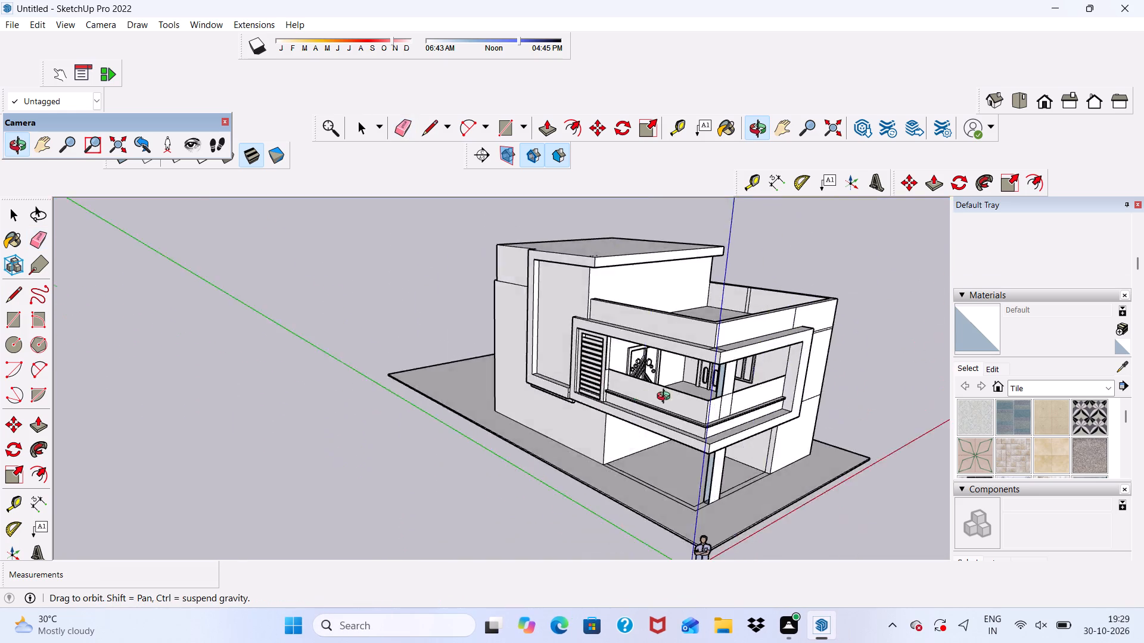
middle_click_drag(666, 398, 371, 330)
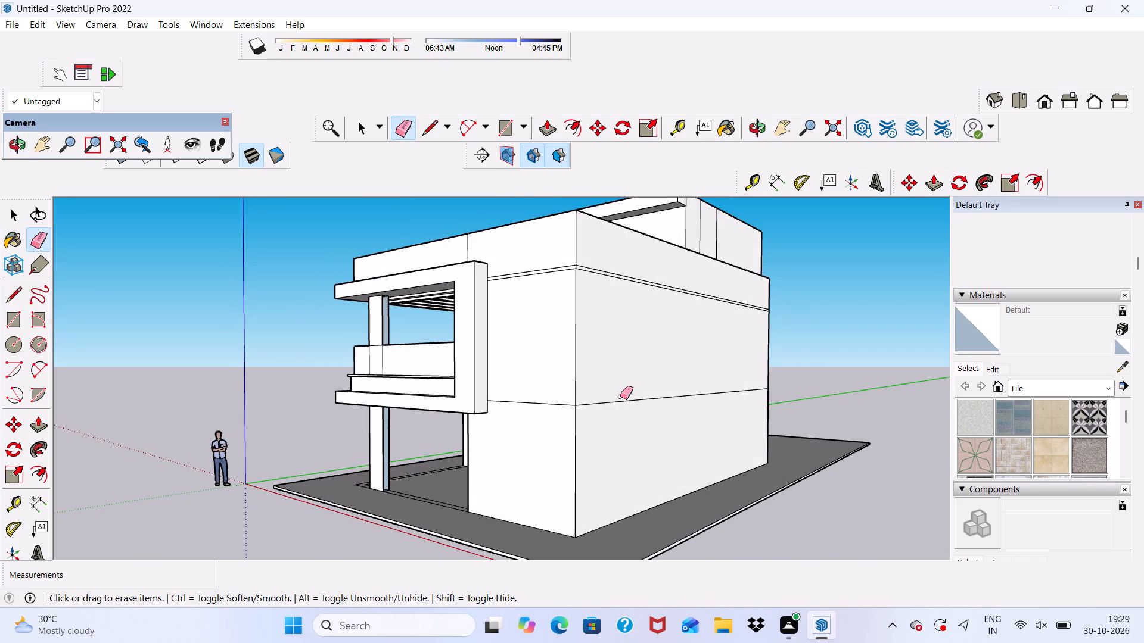
left_click_drag(620, 397, 624, 411)
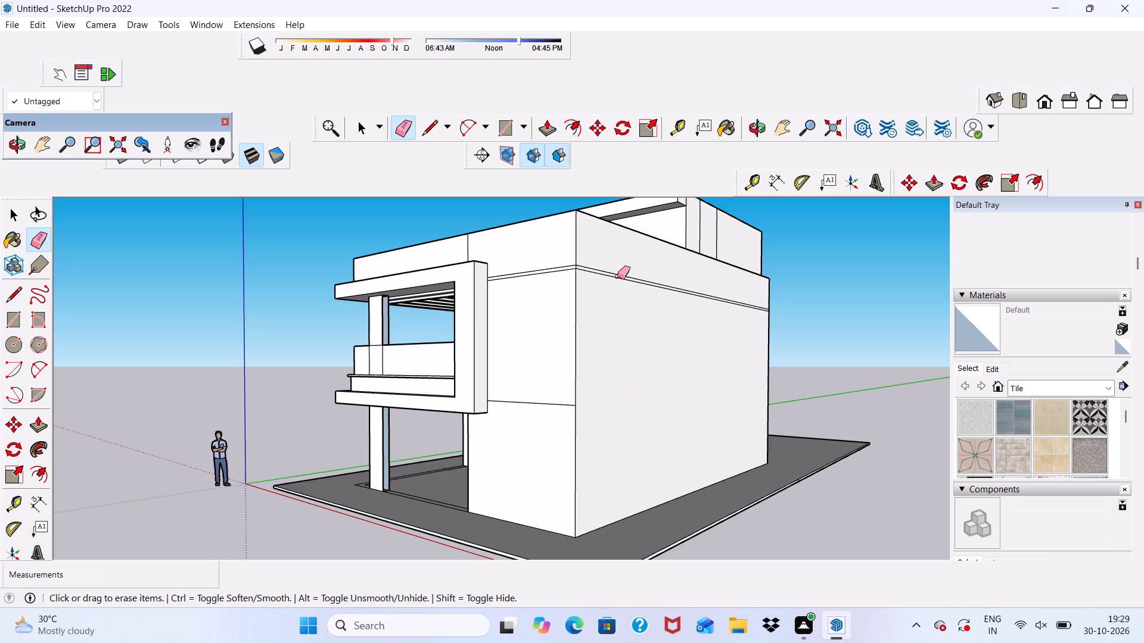
left_click(617, 276)
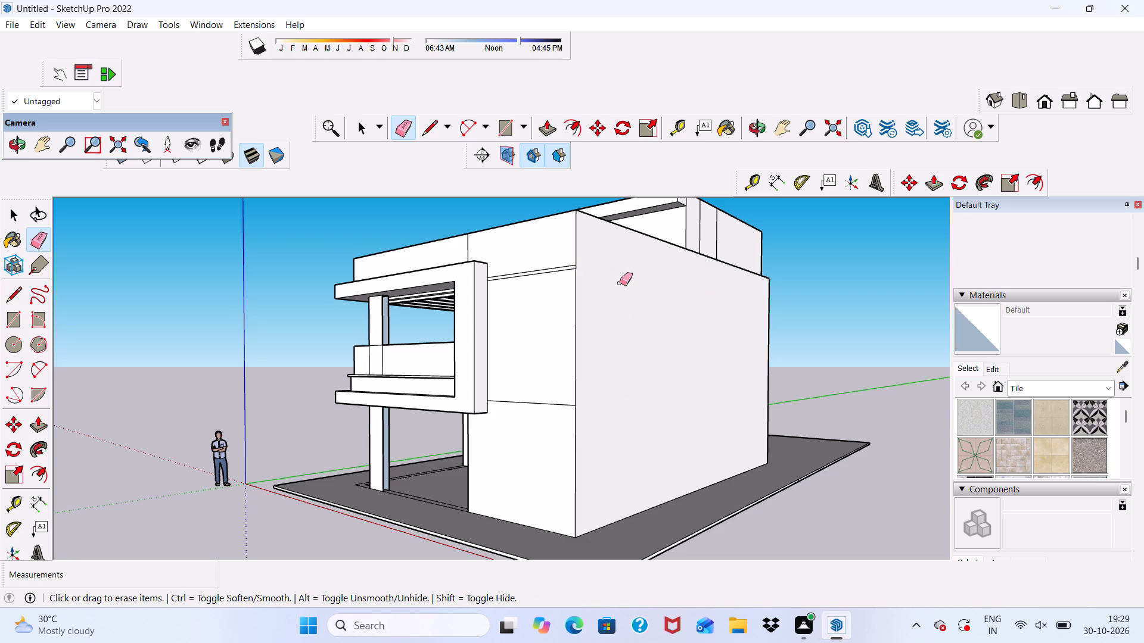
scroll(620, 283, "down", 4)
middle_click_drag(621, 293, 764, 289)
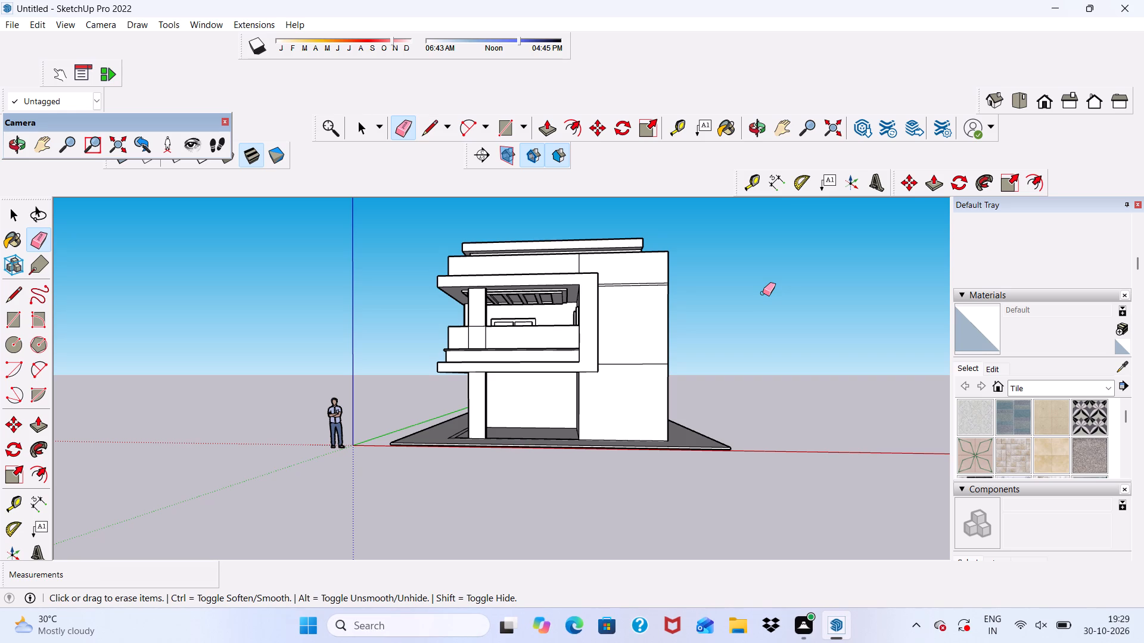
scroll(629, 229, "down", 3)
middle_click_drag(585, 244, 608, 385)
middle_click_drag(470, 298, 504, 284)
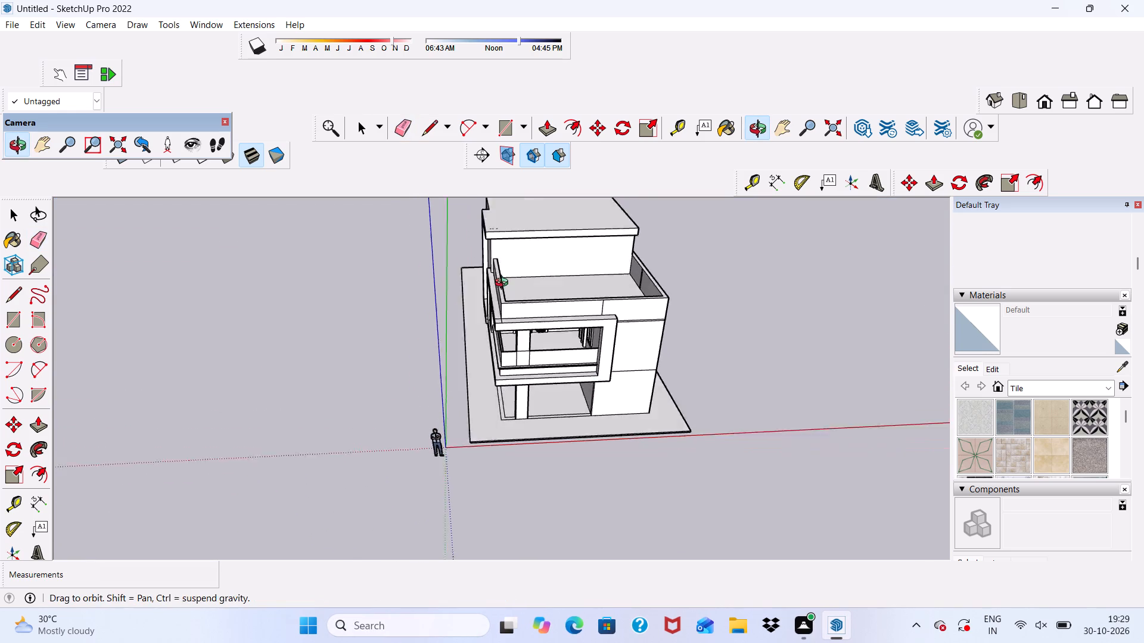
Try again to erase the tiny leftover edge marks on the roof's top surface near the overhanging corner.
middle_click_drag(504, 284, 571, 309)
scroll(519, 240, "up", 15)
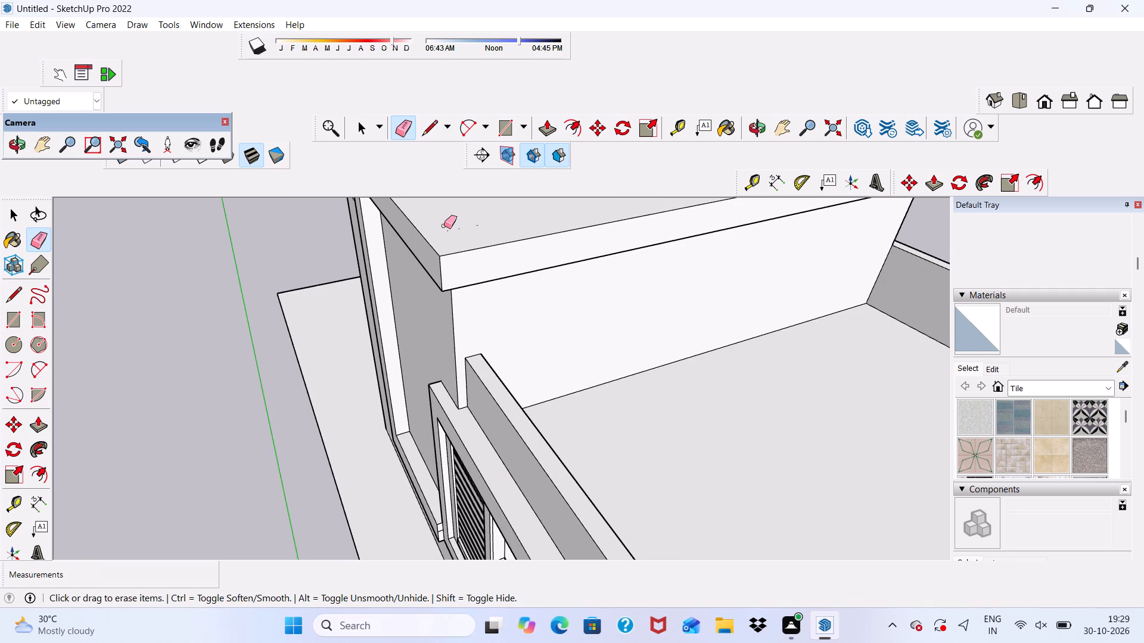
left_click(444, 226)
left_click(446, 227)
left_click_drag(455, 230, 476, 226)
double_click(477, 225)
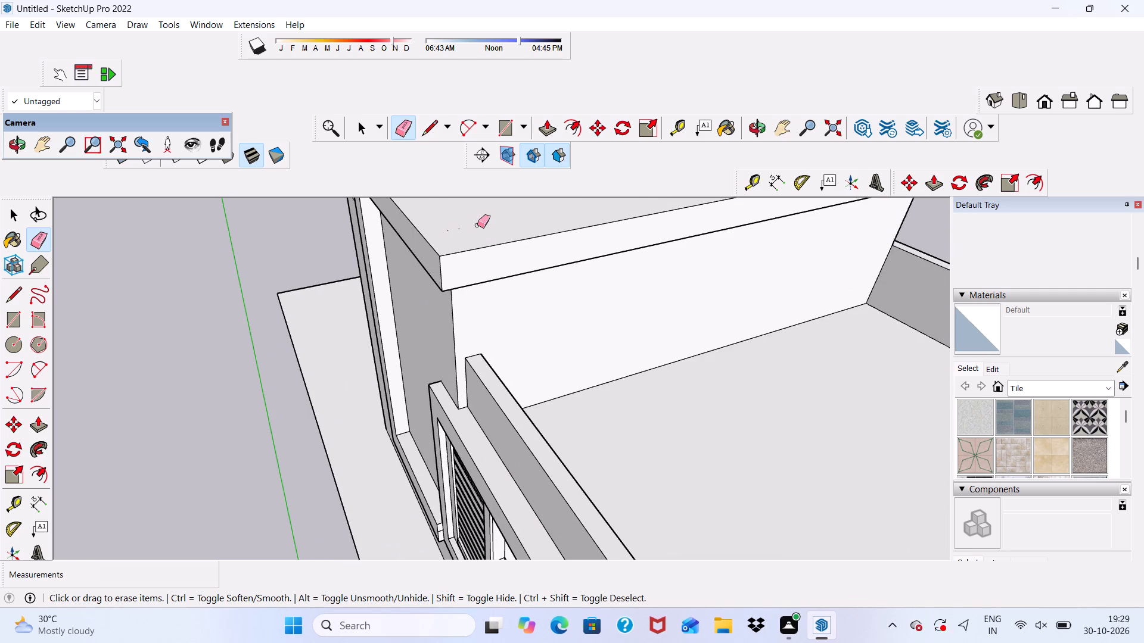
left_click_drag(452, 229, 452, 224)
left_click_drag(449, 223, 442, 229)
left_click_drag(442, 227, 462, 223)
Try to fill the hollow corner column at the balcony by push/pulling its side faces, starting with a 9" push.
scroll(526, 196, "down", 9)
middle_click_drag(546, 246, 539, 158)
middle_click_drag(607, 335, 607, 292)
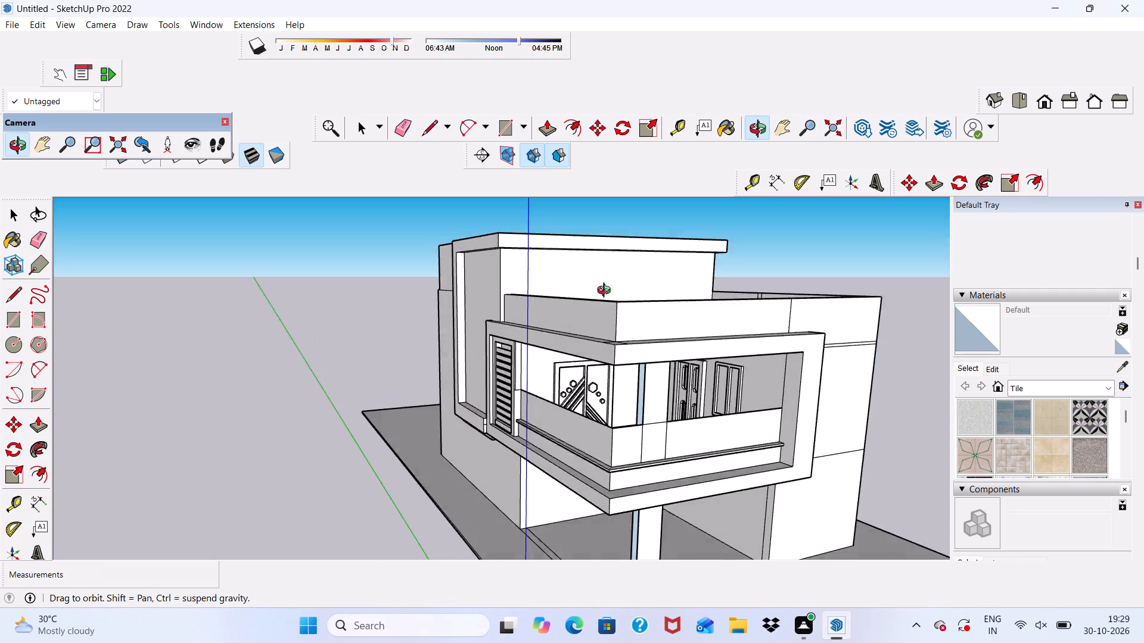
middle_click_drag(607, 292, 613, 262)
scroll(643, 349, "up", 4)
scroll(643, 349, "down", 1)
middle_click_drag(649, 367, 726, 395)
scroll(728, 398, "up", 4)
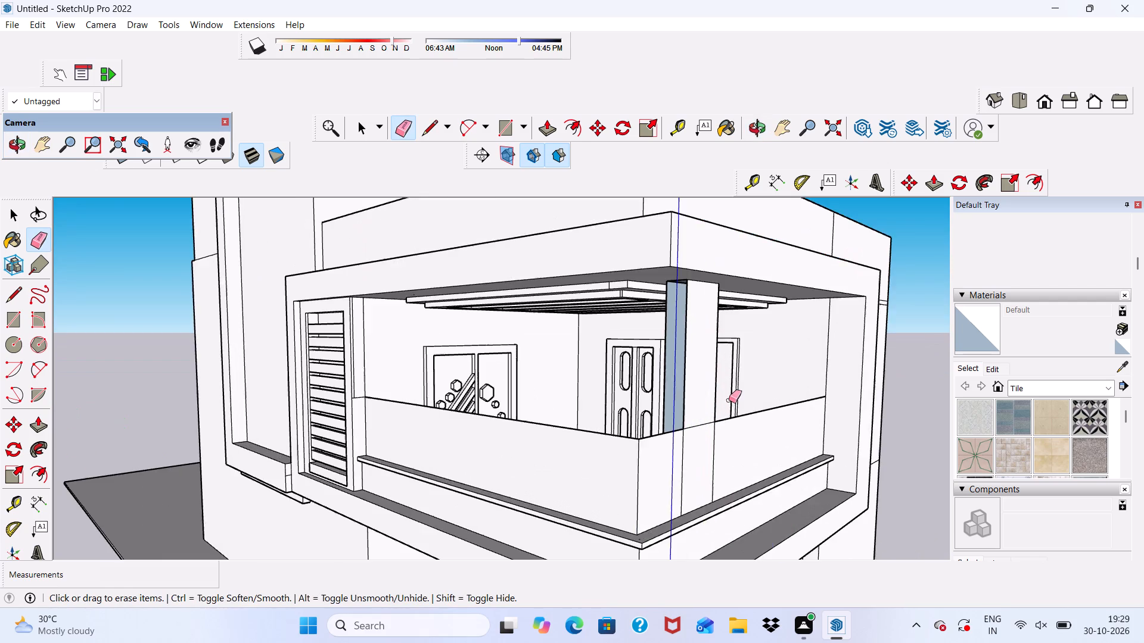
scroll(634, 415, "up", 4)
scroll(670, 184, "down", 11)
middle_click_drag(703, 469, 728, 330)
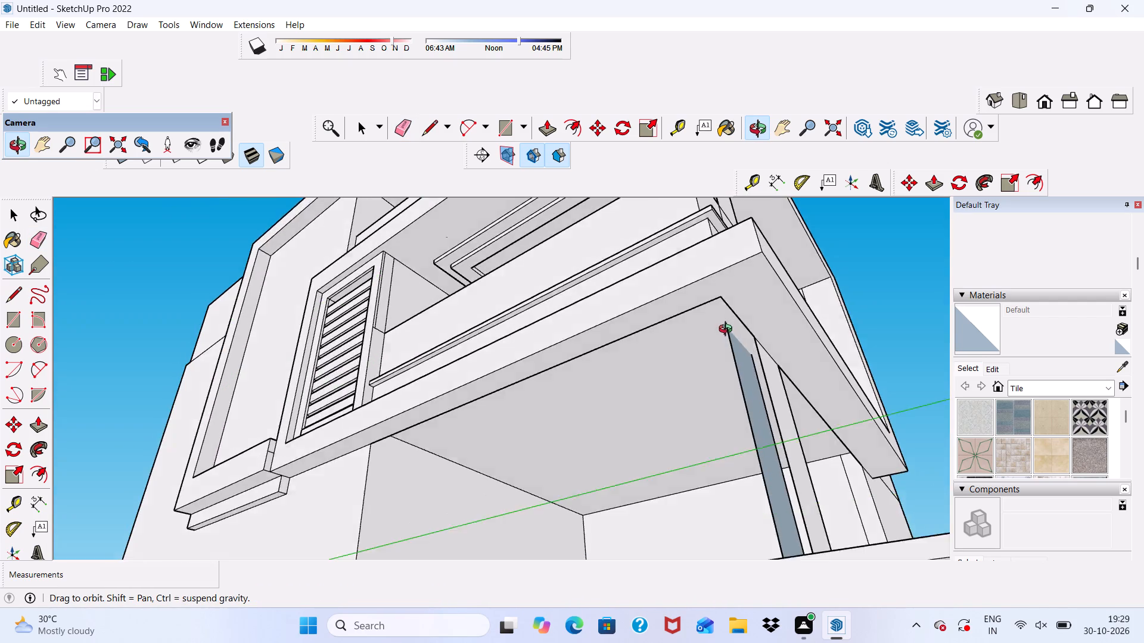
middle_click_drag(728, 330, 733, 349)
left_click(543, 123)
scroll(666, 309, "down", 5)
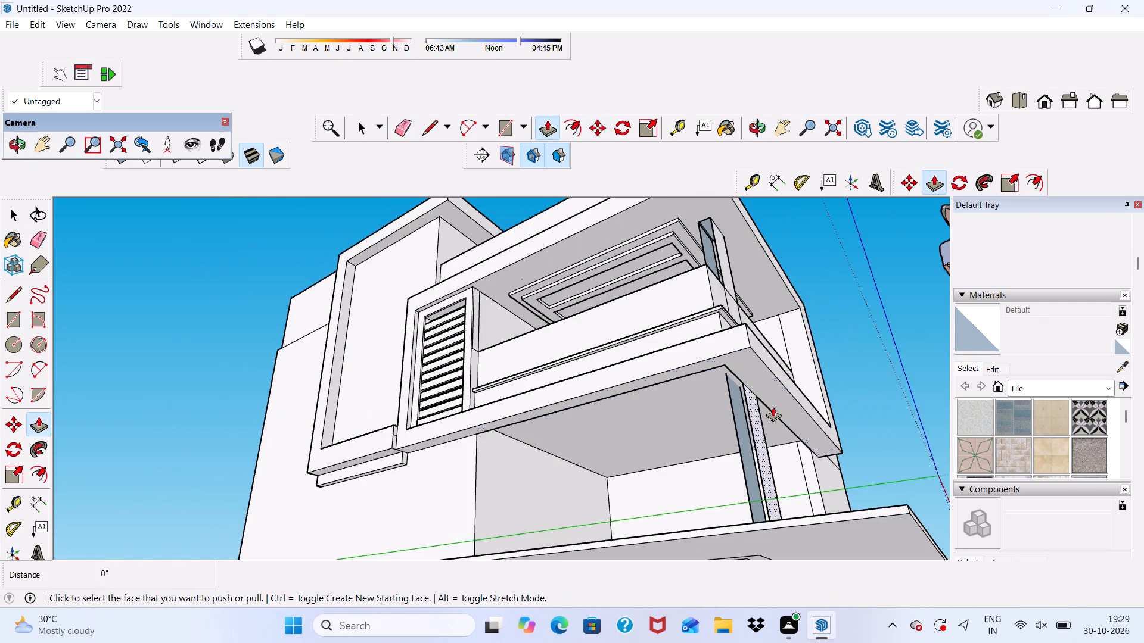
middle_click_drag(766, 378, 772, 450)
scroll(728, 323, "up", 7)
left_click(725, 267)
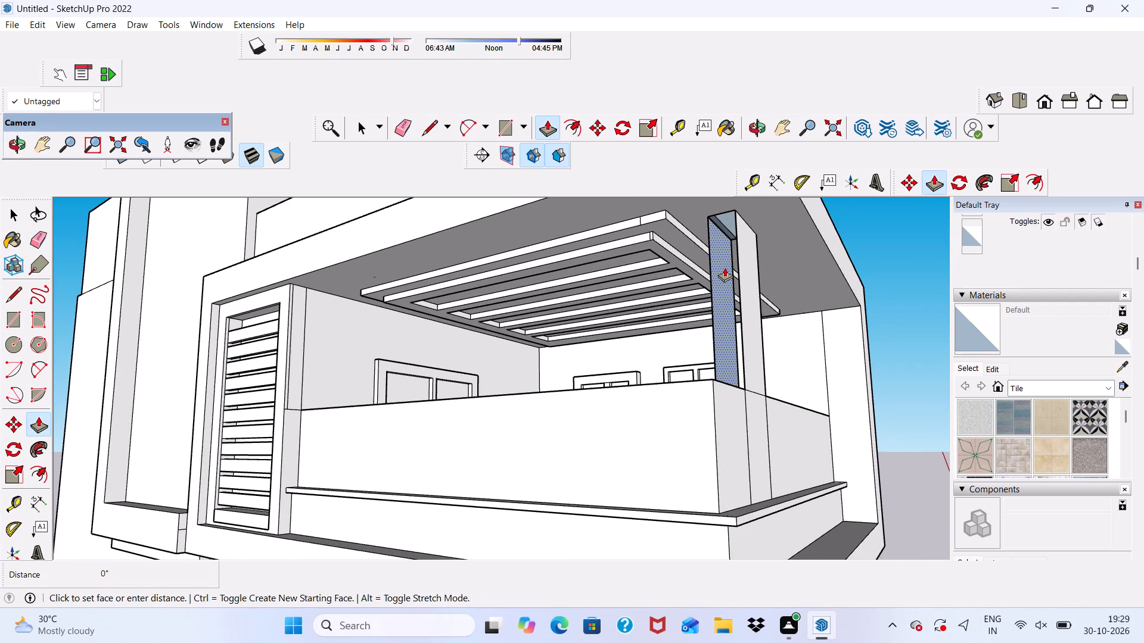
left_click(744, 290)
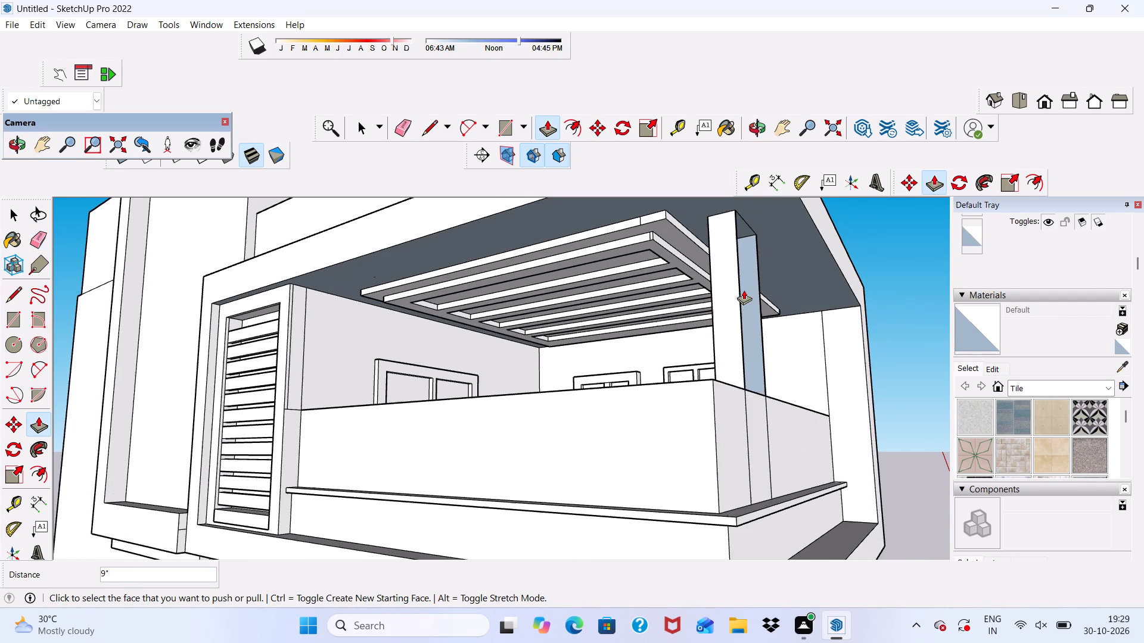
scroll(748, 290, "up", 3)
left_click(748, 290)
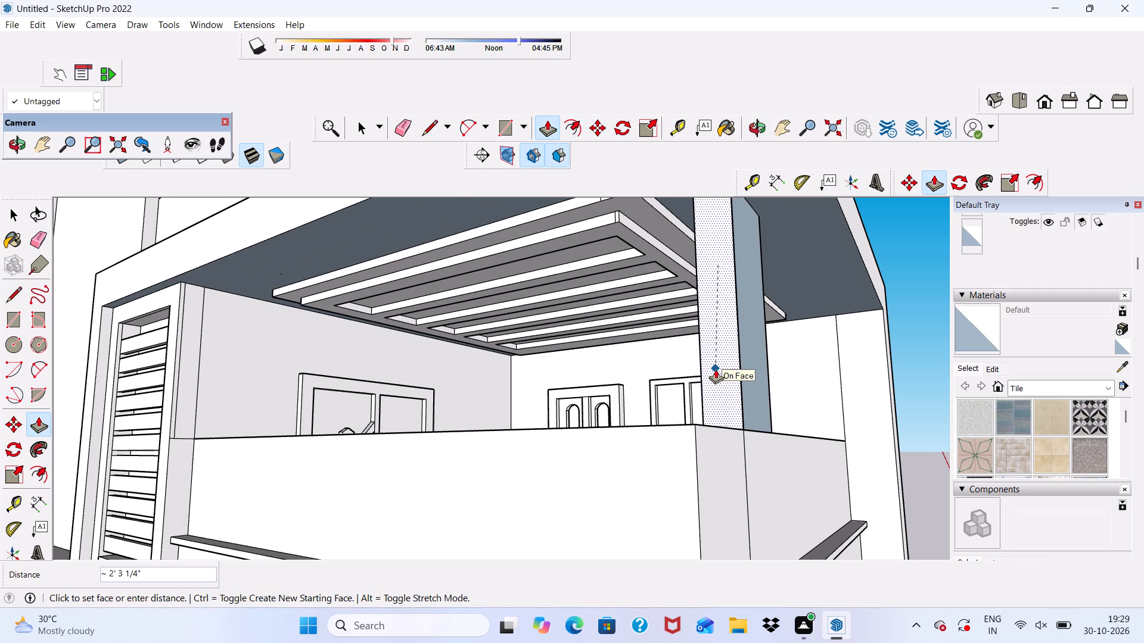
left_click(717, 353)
Extrude the corner column's footprint up from the ground by about 20' 6 5/16" to meet the upper frame beam.
scroll(546, 252, "down", 9)
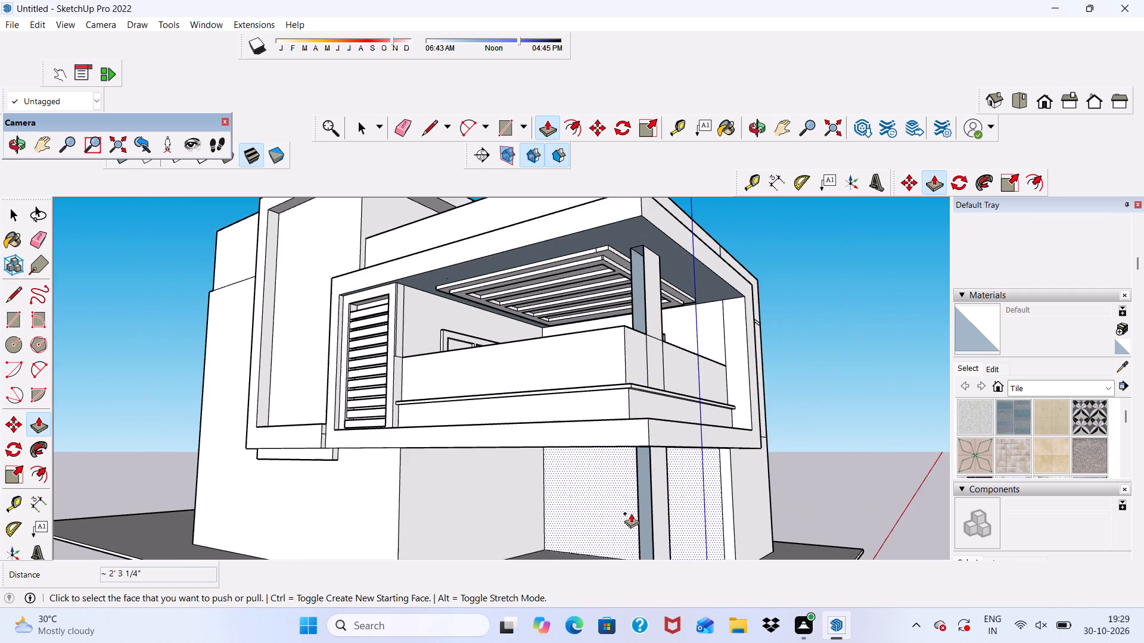
scroll(626, 386, "up", 4)
scroll(640, 299, "down", 8)
middle_click_drag(654, 443, 683, 532)
scroll(684, 538, "up", 8)
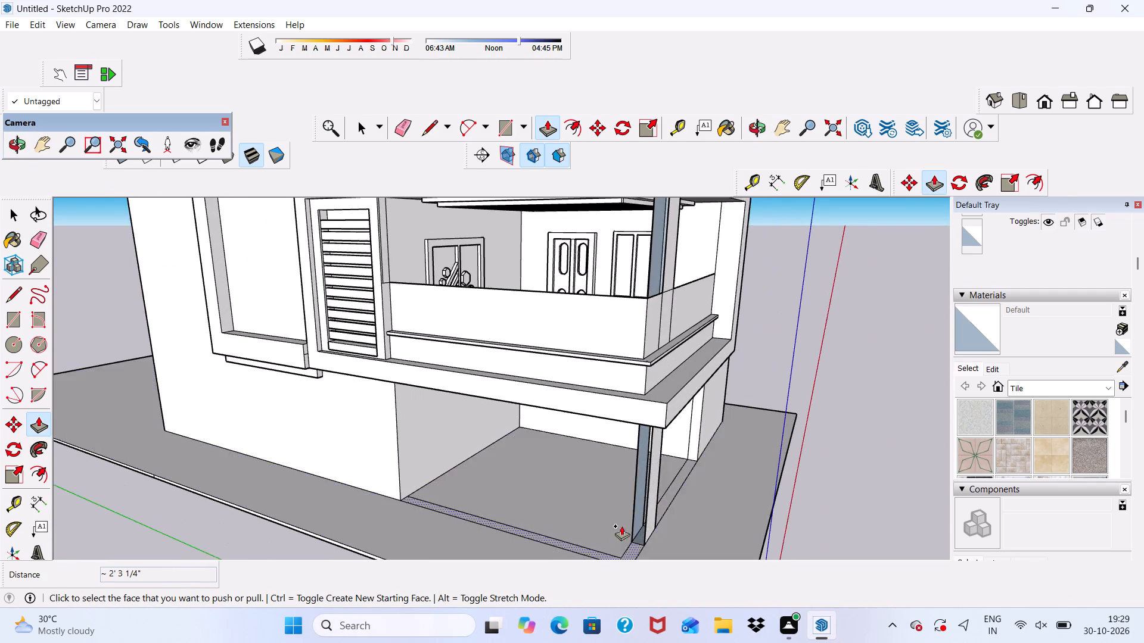
scroll(621, 526, "up", 7)
left_click(639, 541)
scroll(623, 329, "down", 7)
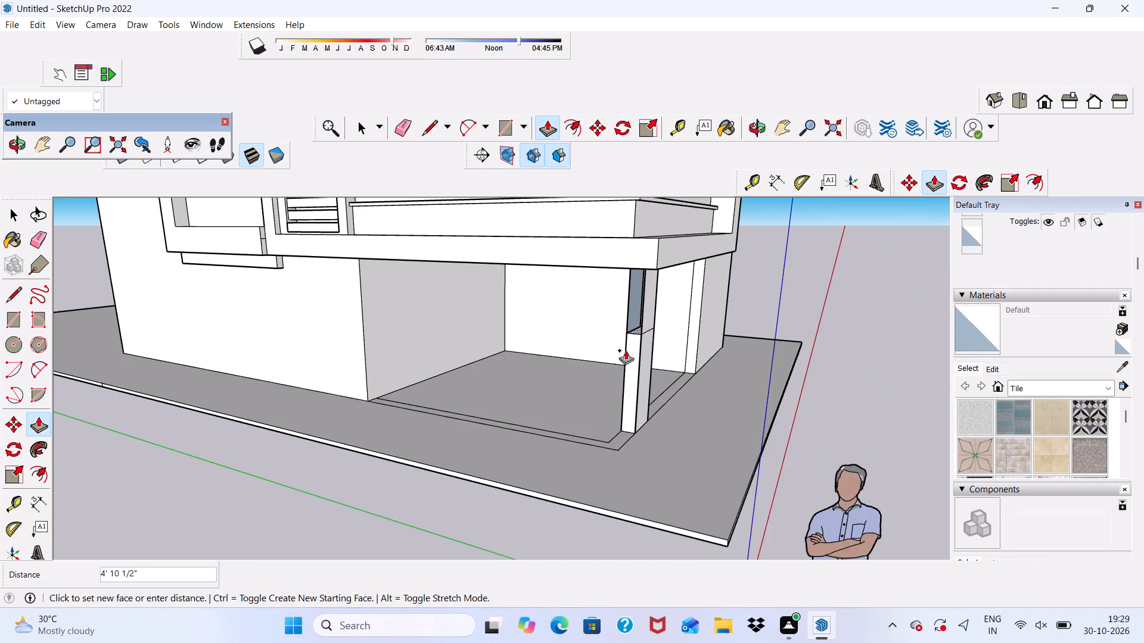
scroll(626, 350, "down", 9)
scroll(642, 226, "up", 14)
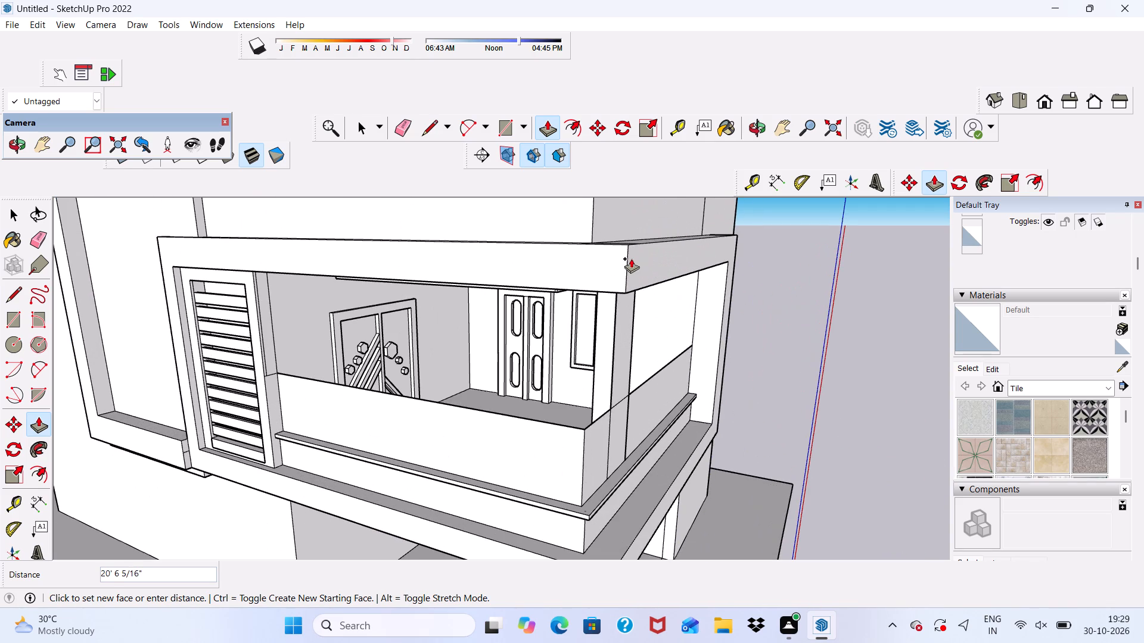
left_click(629, 258)
Push/pull the underside face of the balcony's roof overhang by about 1' 5 1/8", aligning it with the frame beam's edge.
scroll(626, 277, "down", 2)
middle_click_drag(625, 296, 634, 364)
middle_click_drag(633, 385, 672, 188)
scroll(583, 239, "up", 2)
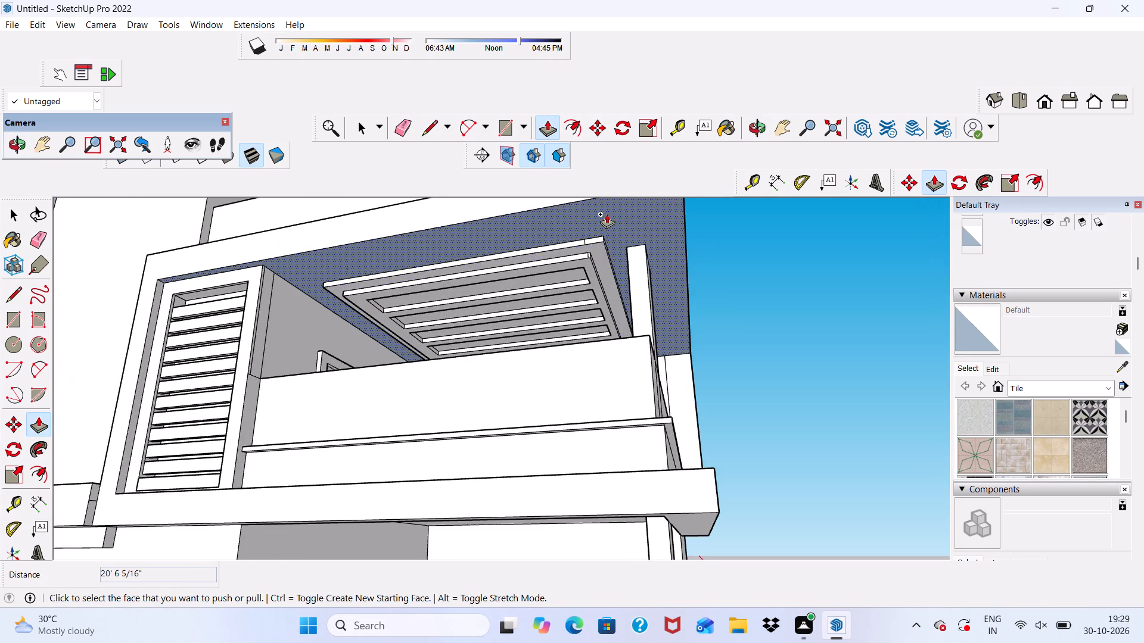
left_click(607, 213)
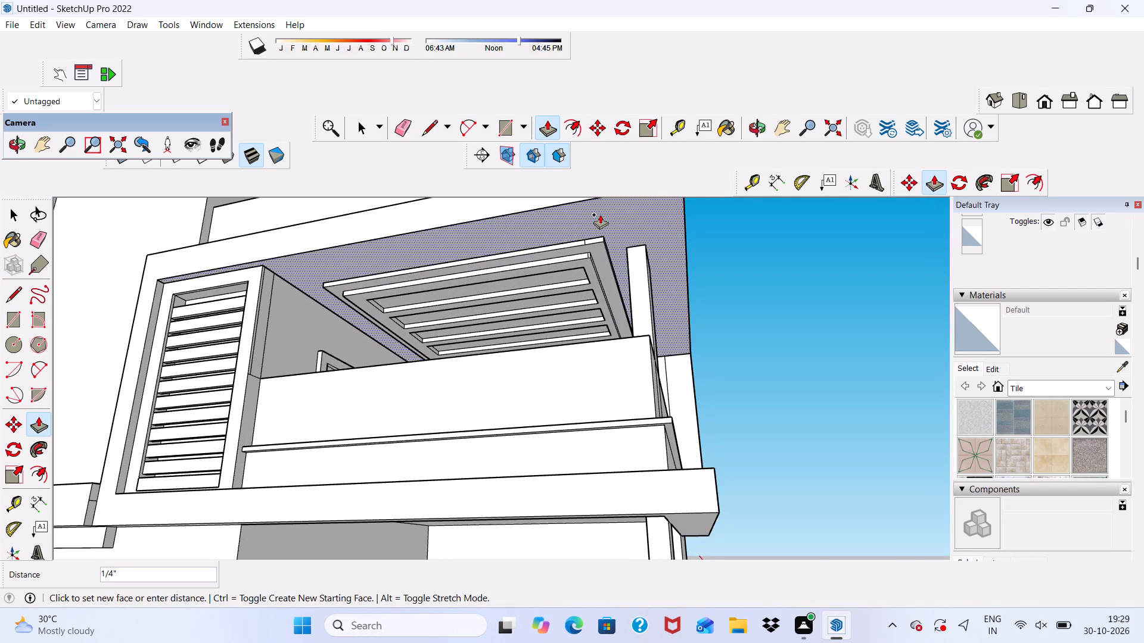
scroll(451, 218, "up", 3)
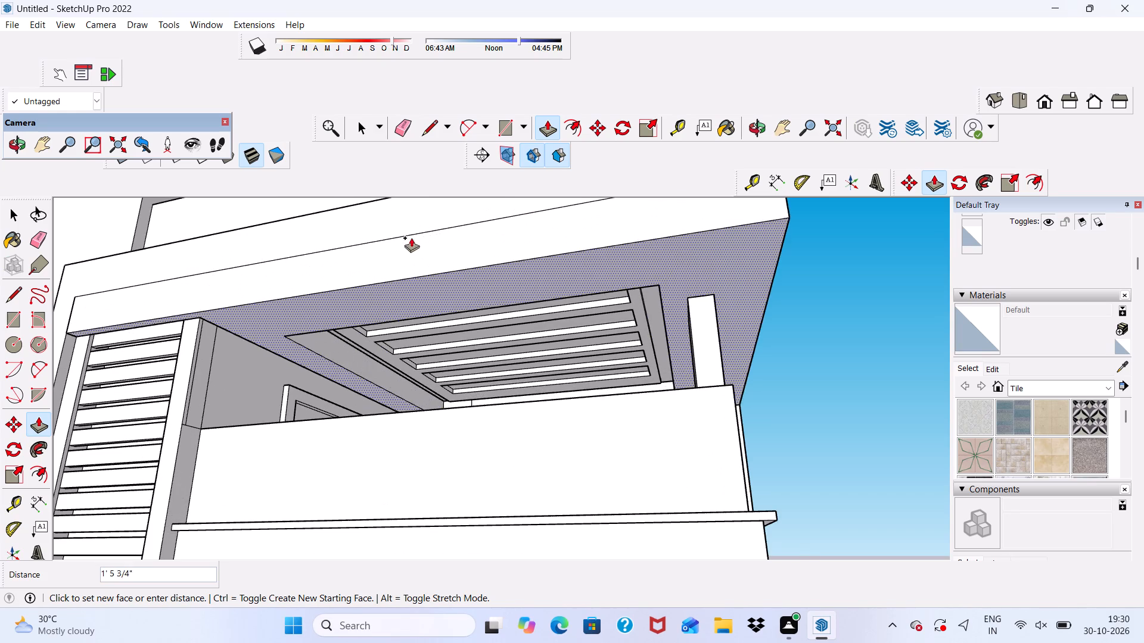
scroll(412, 214, "down", 2)
left_click(405, 199)
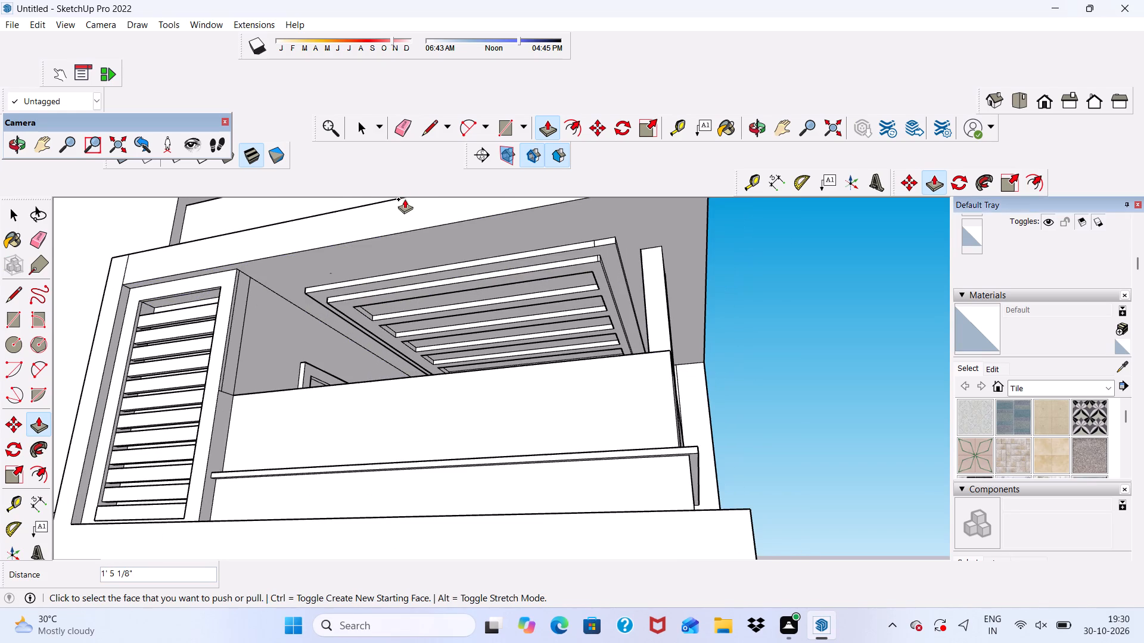
Examine the corner column, balcony ceiling and frame beam from below and from both sides of the house.
scroll(345, 232, "down", 4)
middle_click_drag(472, 242, 373, 401)
scroll(380, 377, "up", 3)
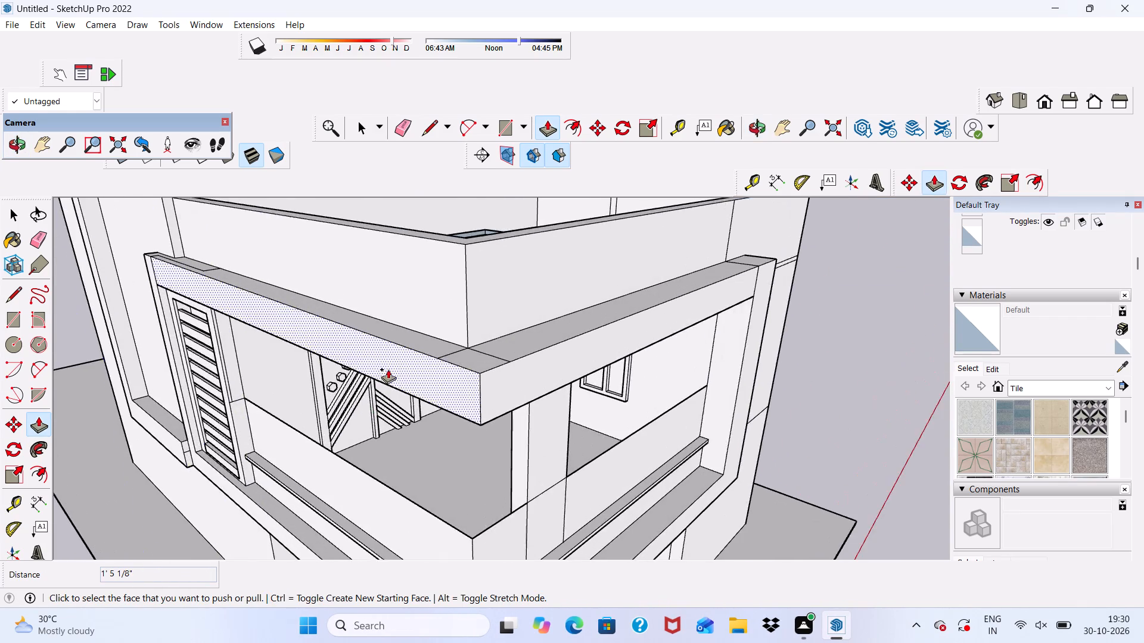
scroll(388, 369, "up", 5)
middle_click_drag(472, 370, 560, 125)
scroll(500, 308, "down", 5)
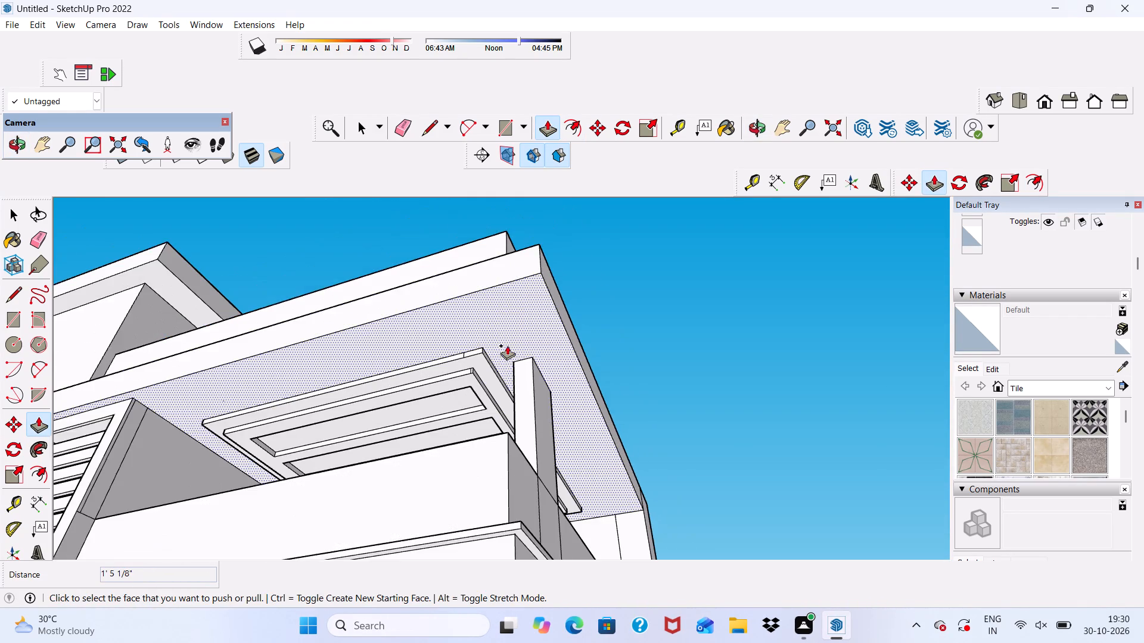
scroll(507, 345, "down", 1)
middle_click_drag(507, 345, 361, 370)
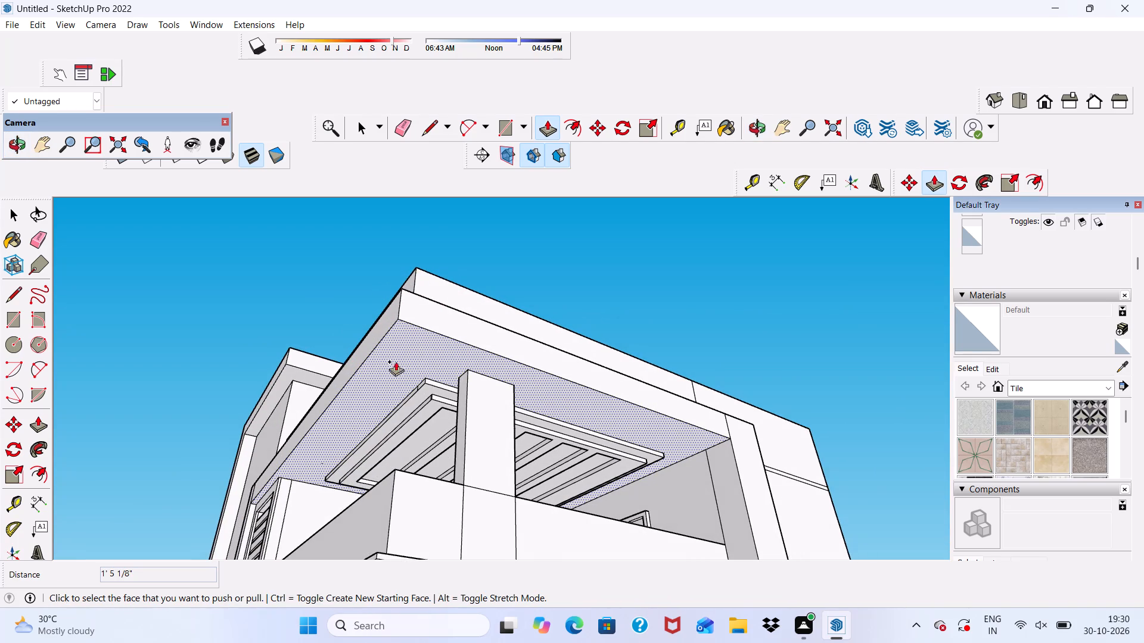
scroll(435, 343, "down", 5)
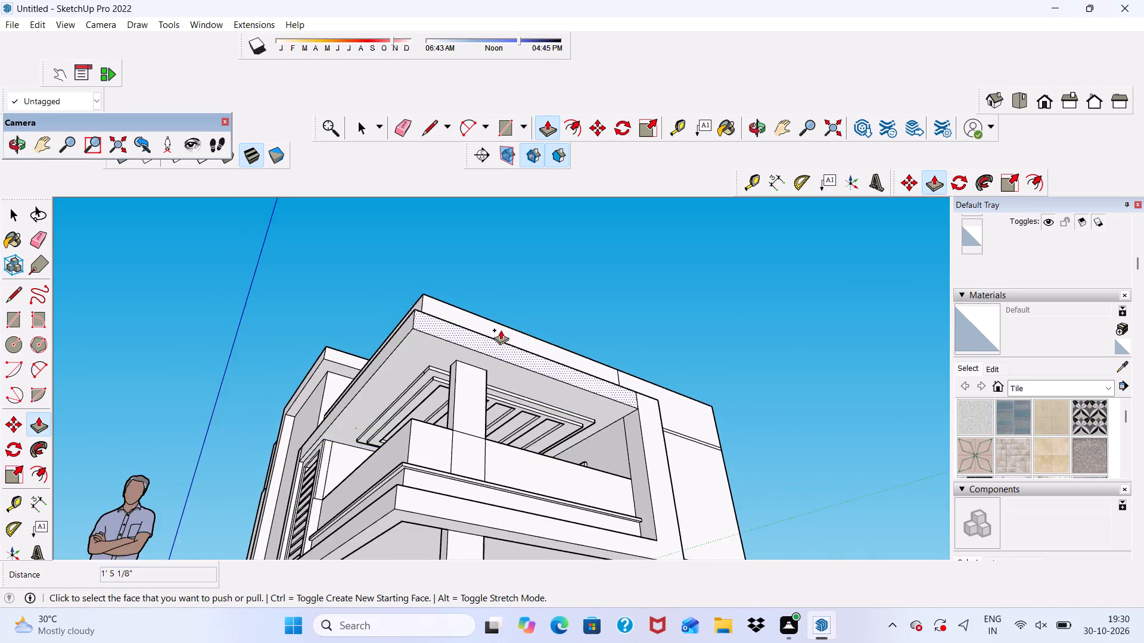
scroll(503, 314, "down", 5)
middle_click_drag(449, 369, 674, 453)
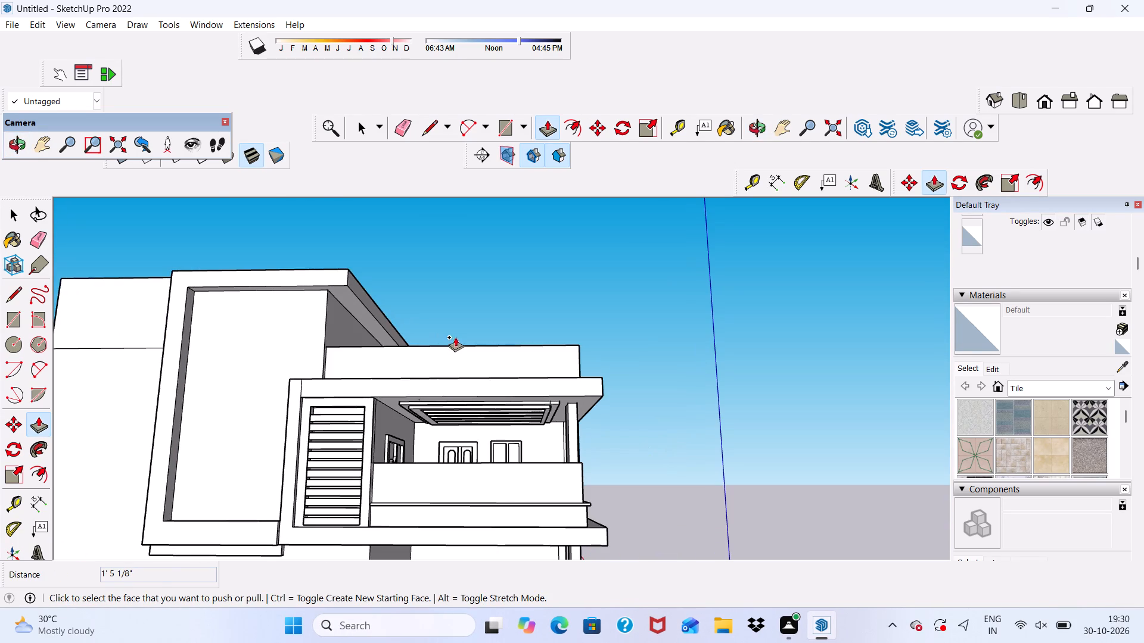
middle_click_drag(502, 353, 288, 402)
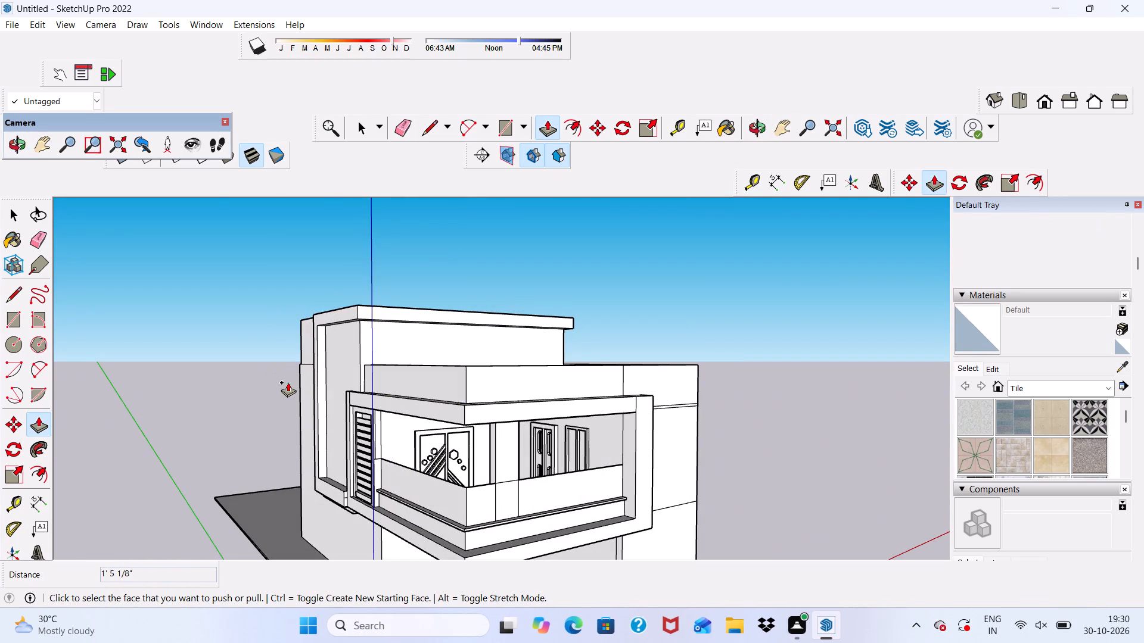
key("space")
scroll(293, 386, "down", 4)
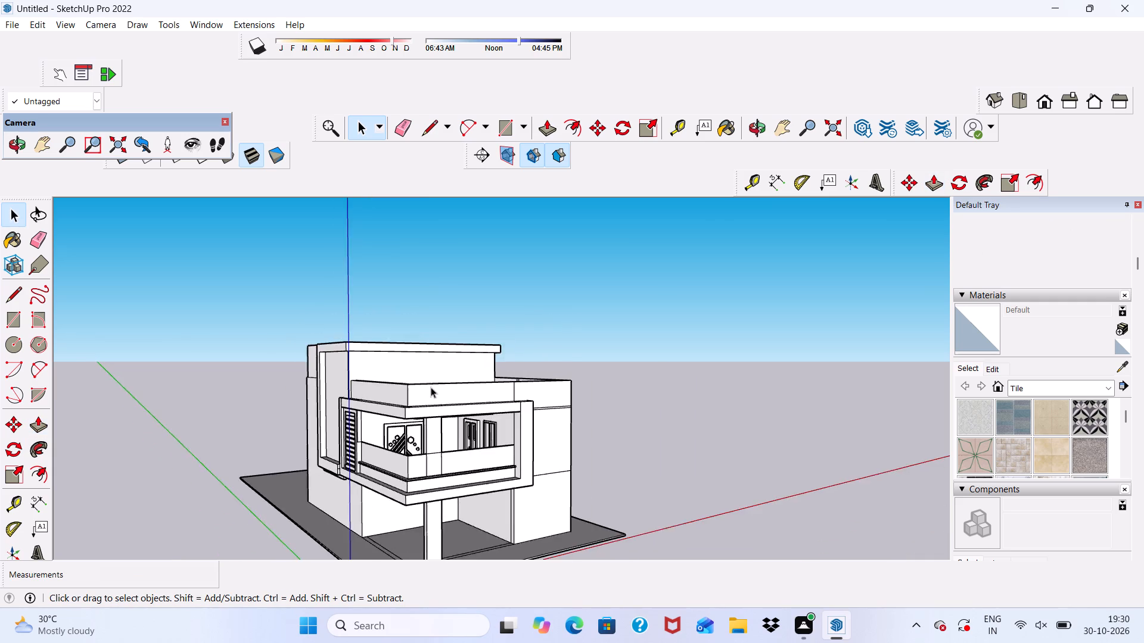
scroll(431, 387, "up", 6)
middle_click_drag(455, 397, 275, 336)
scroll(275, 336, "up", 1)
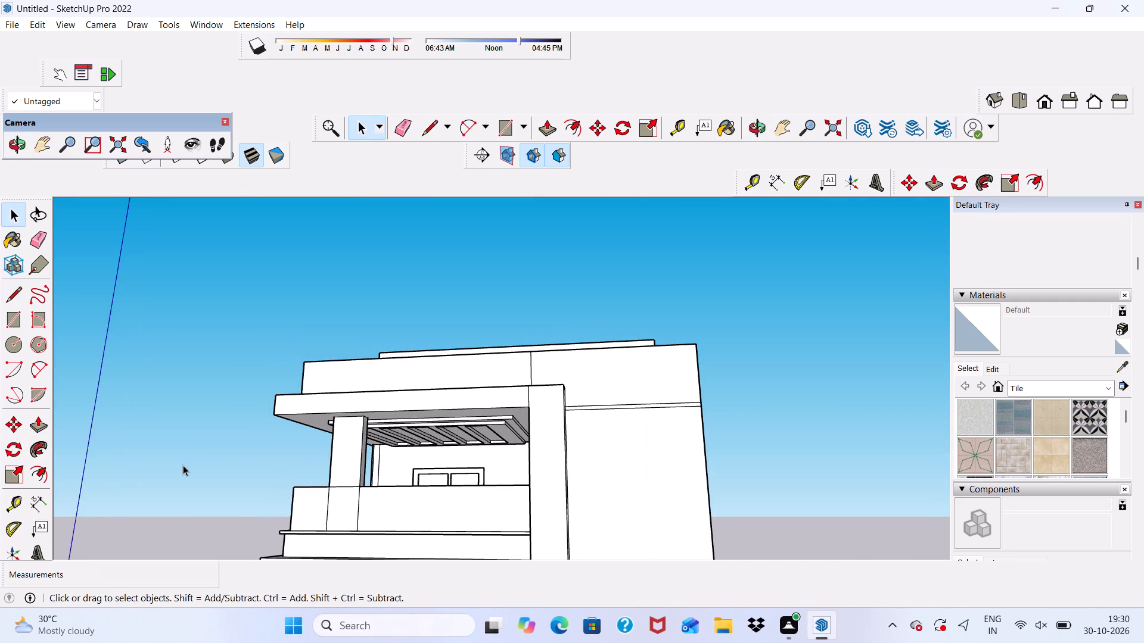
scroll(182, 471, "down", 4)
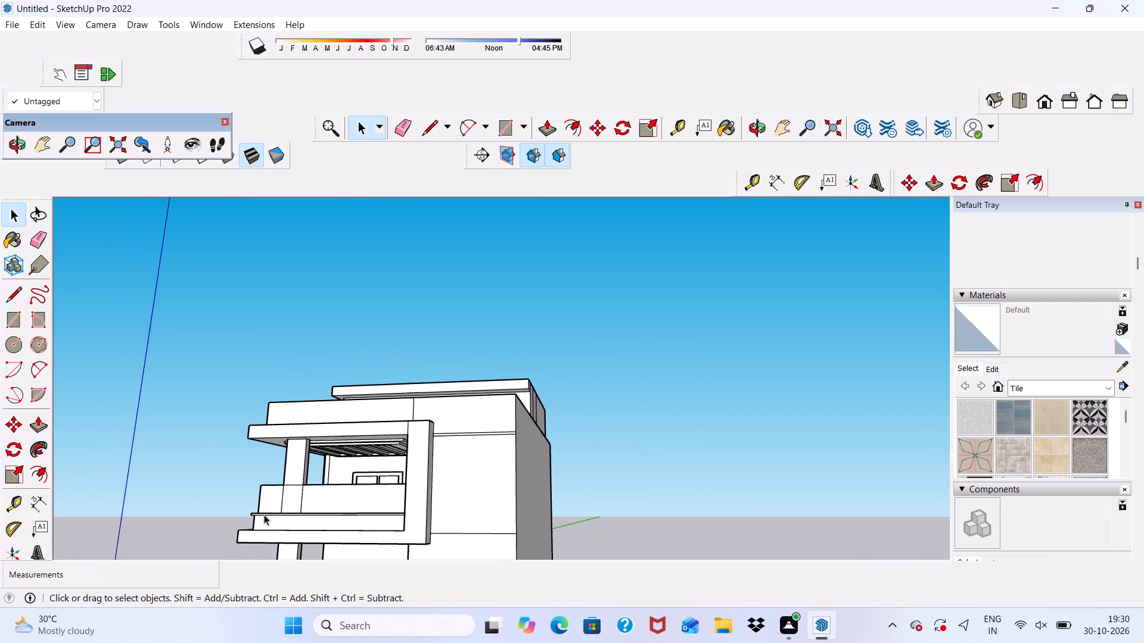
Erase the double line below the parapet and the floor-level line on the plain wall beside the balcony frame.
left_click(401, 119)
scroll(523, 558, "up", 3)
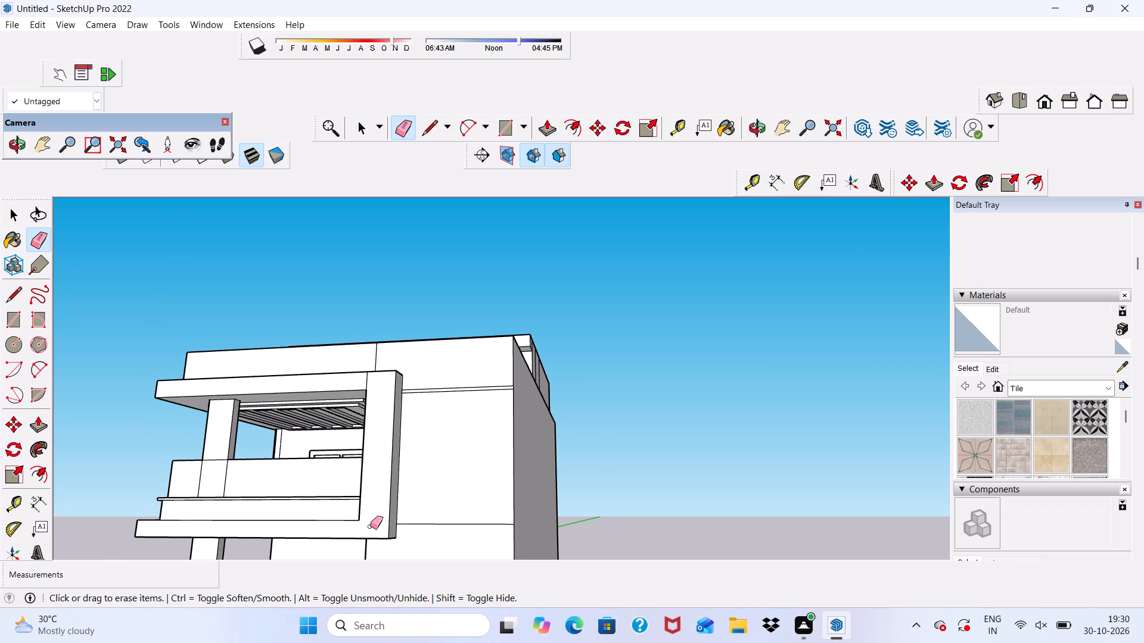
left_click(411, 123)
left_click_drag(471, 358, 475, 397)
scroll(445, 317, "down", 5)
scroll(457, 422, "up", 4)
left_click_drag(453, 407, 465, 467)
scroll(498, 332, "up", 2)
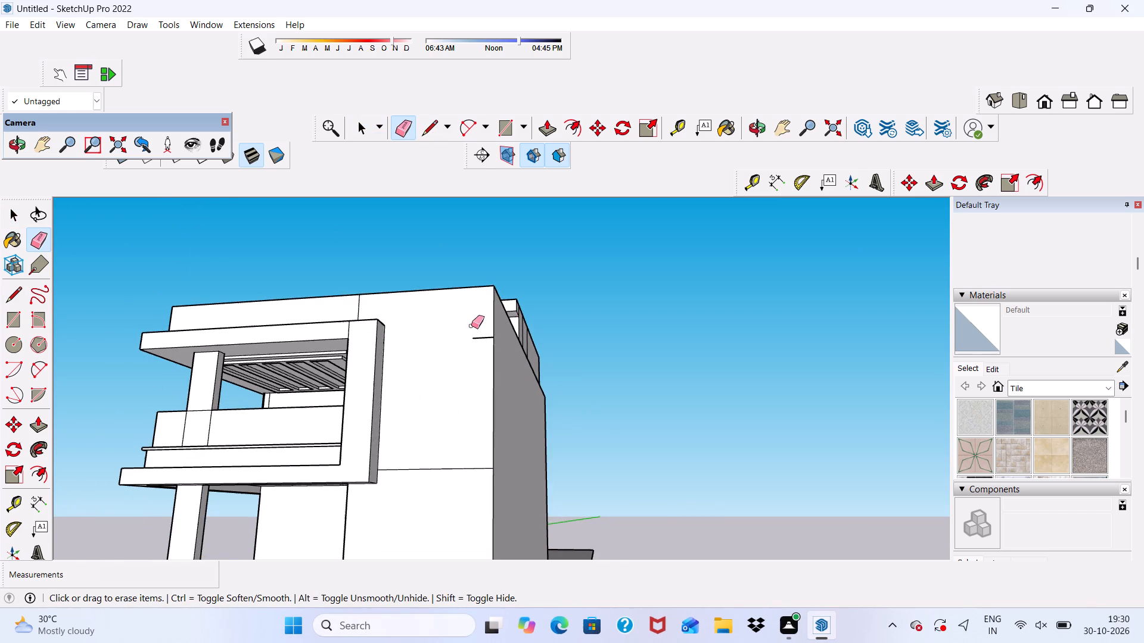
left_click_drag(471, 326, 476, 355)
scroll(475, 367, "down", 2)
middle_click_drag(475, 394, 402, 457)
left_click_drag(403, 459, 405, 470)
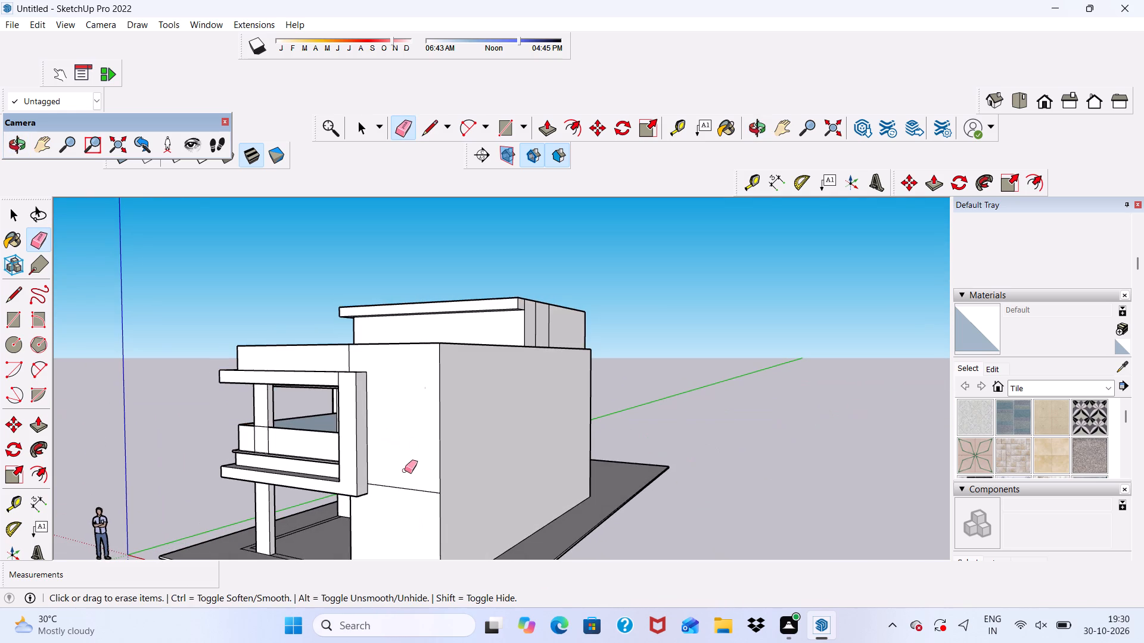
left_click_drag(405, 470, 405, 497)
Push/pull the main block's plain side wall outward by about 5' 9 1/4" along the plinth.
left_click(553, 123)
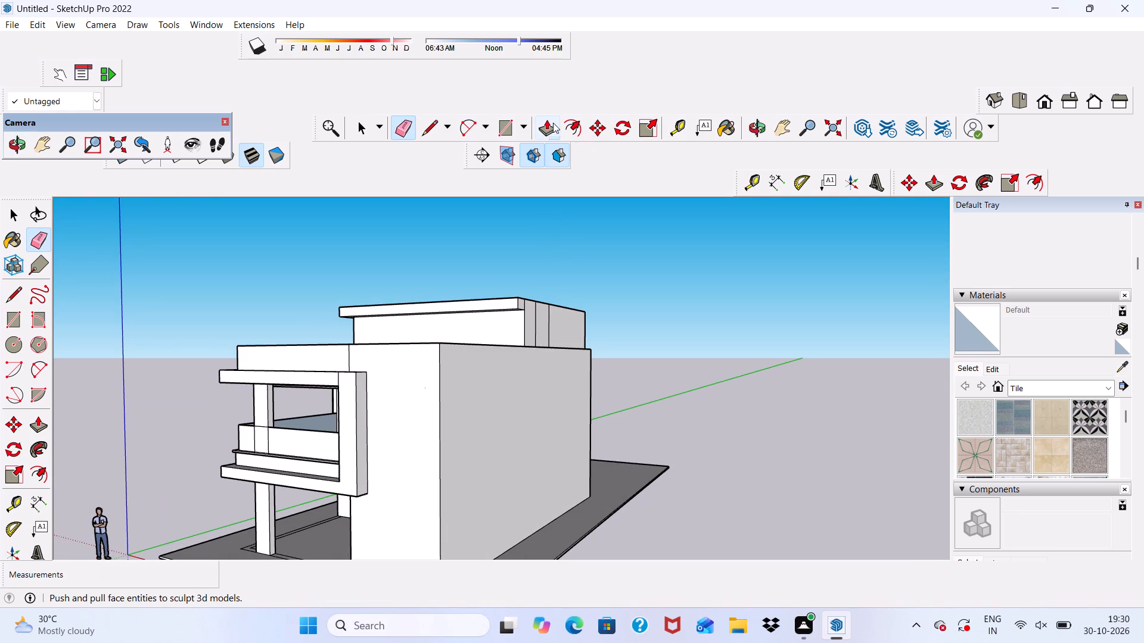
left_click(469, 494)
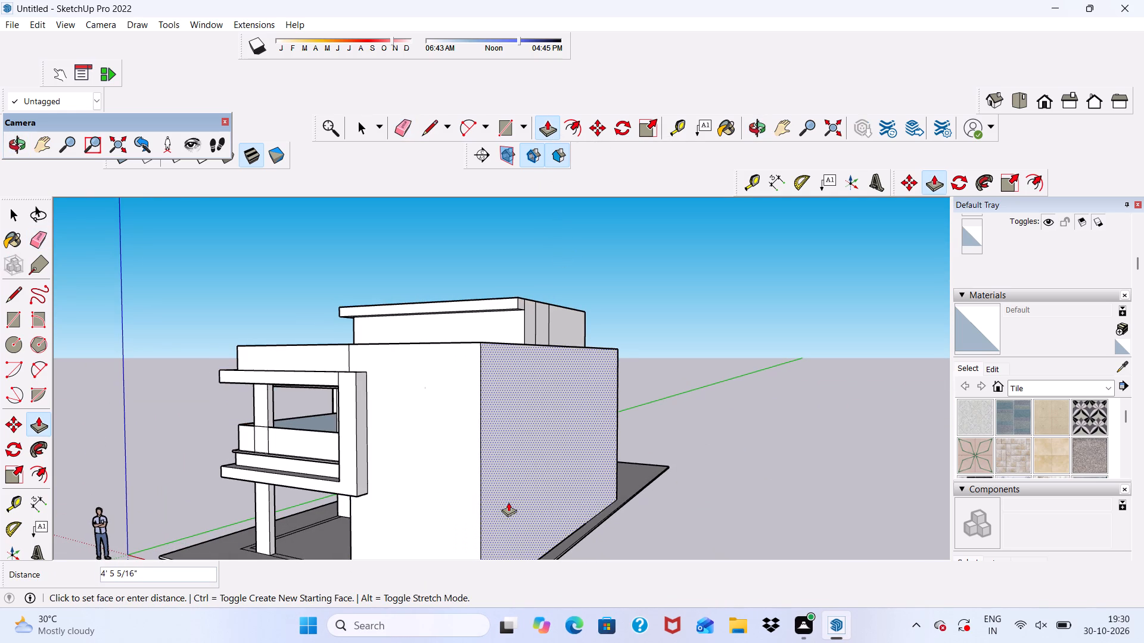
left_click(526, 518)
scroll(462, 450, "down", 3)
middle_click_drag(464, 452, 606, 385)
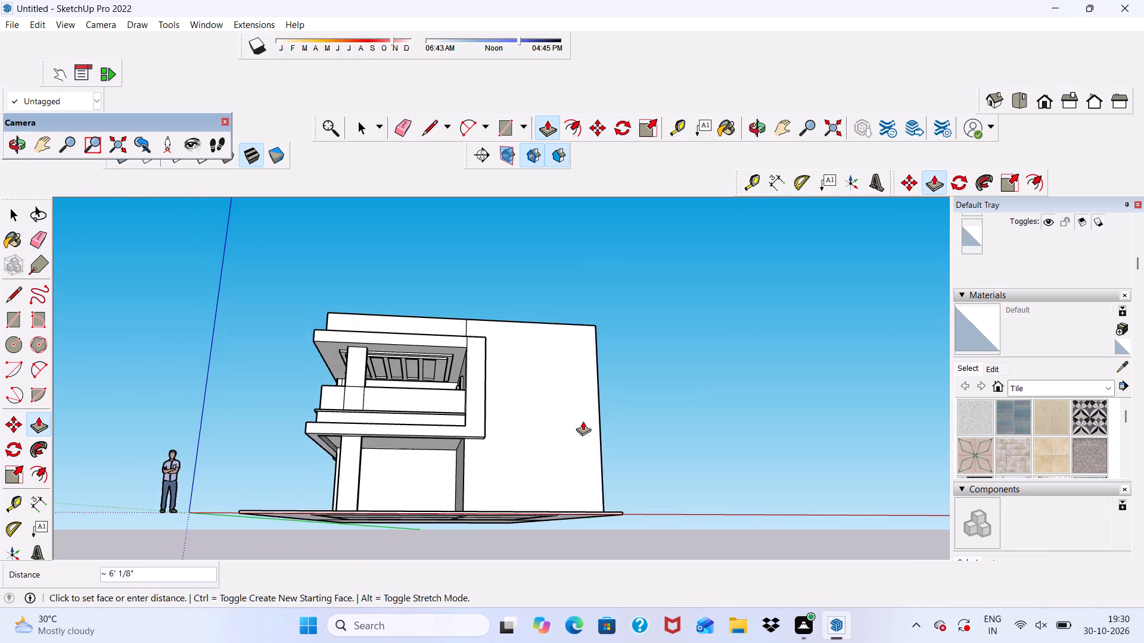
scroll(583, 421, "up", 3)
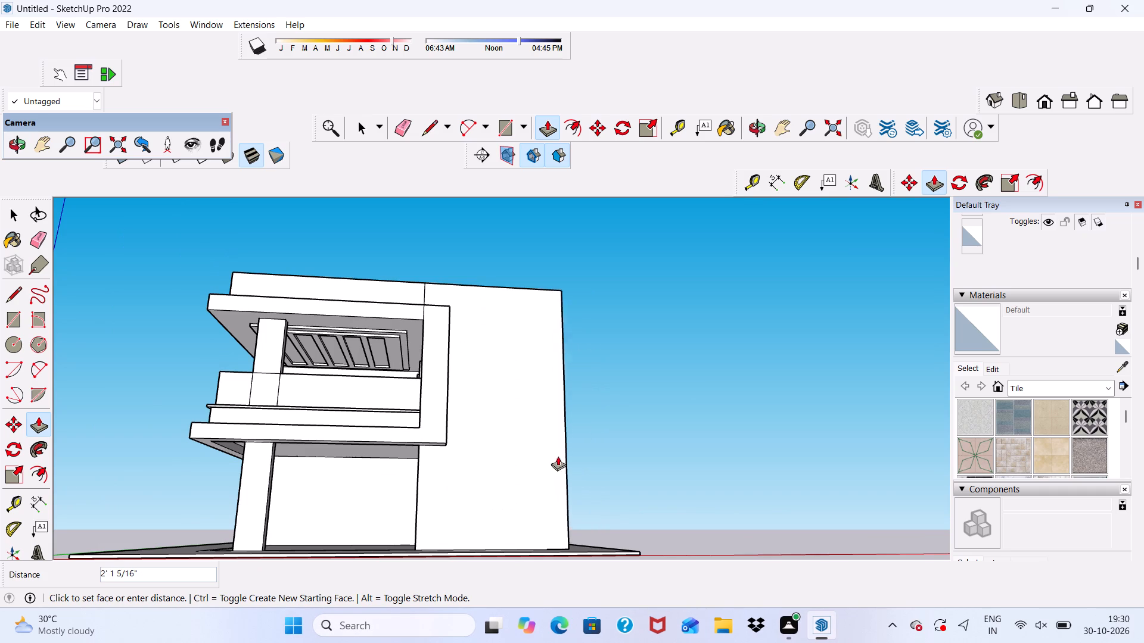
scroll(568, 409, "down", 3)
scroll(567, 509, "up", 3)
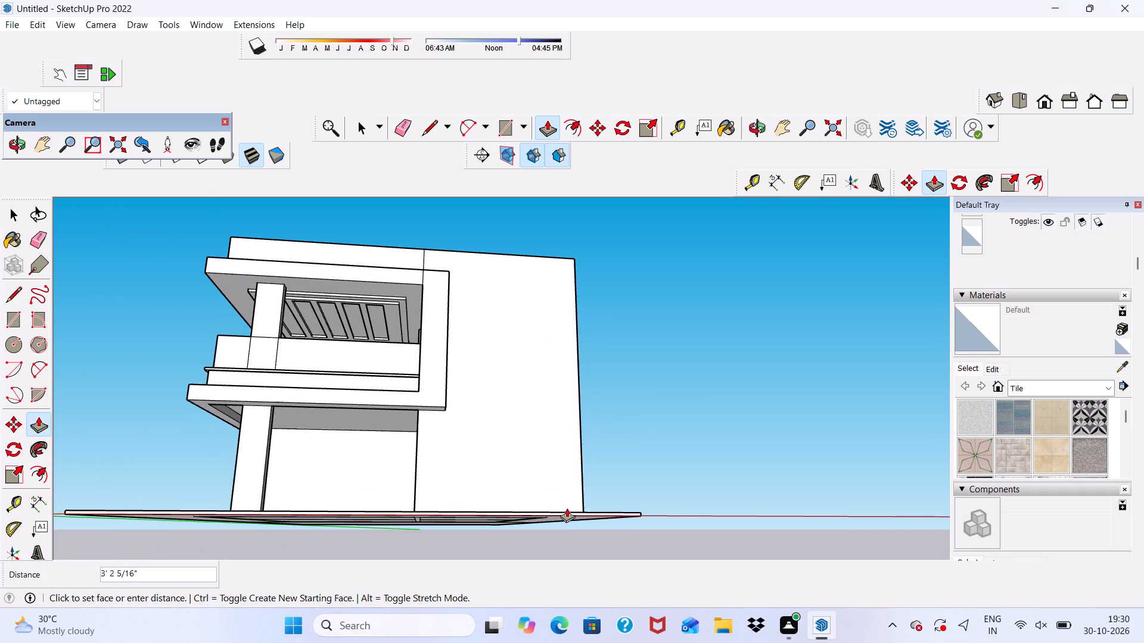
left_click(593, 510)
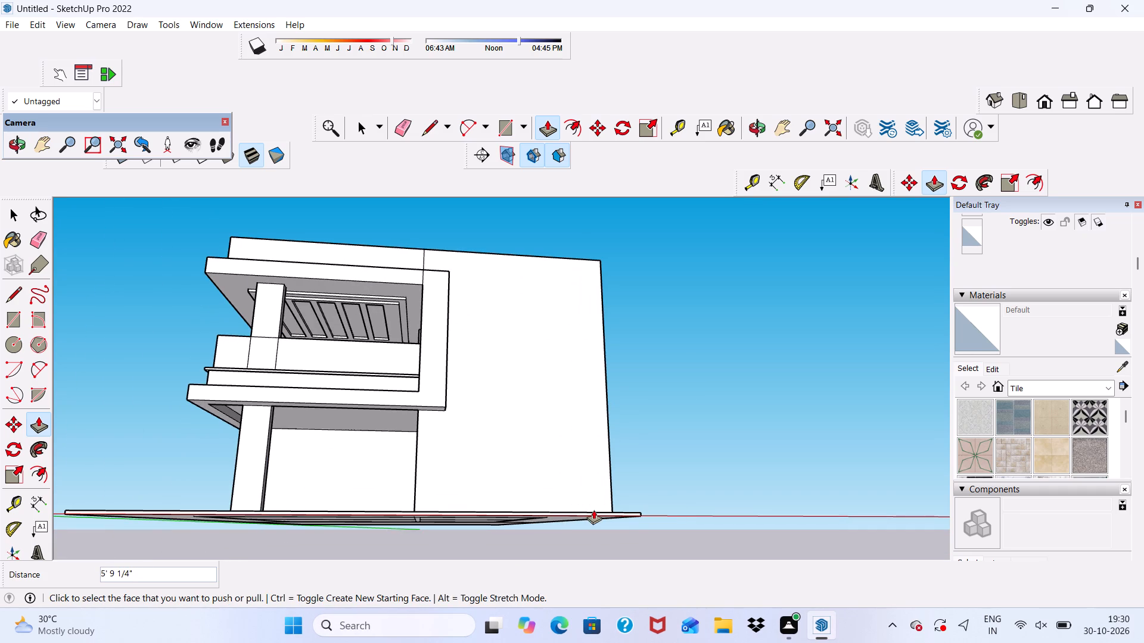
Examine the extended main block and the balcony from the front, the side and below.
scroll(545, 407, "down", 5)
middle_click_drag(550, 464, 475, 532)
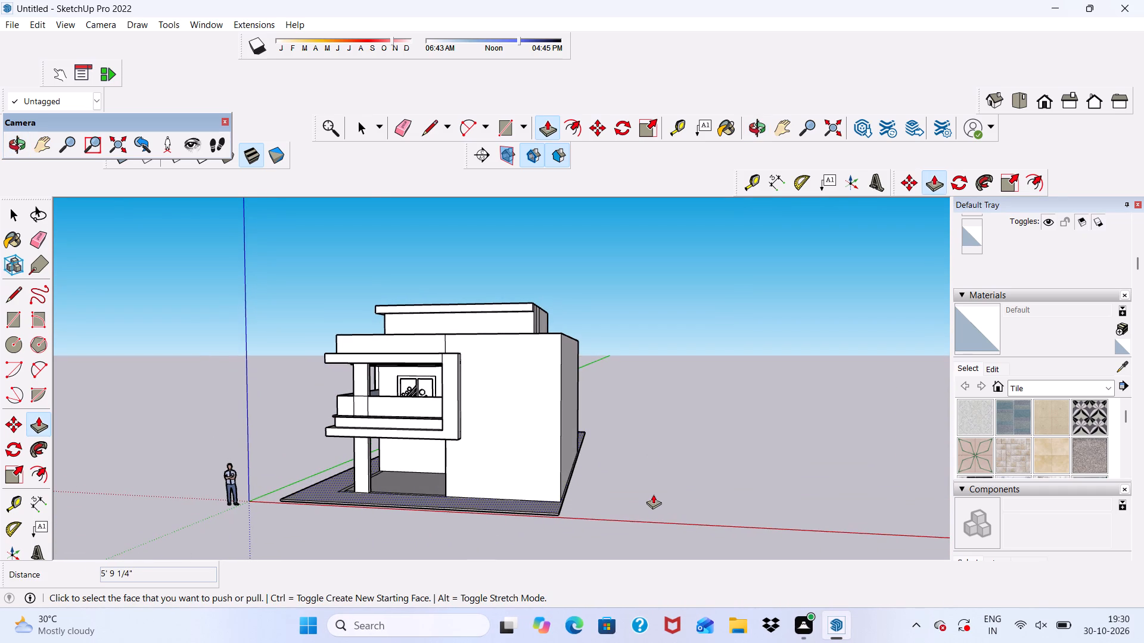
key("space")
scroll(639, 498, "down", 7)
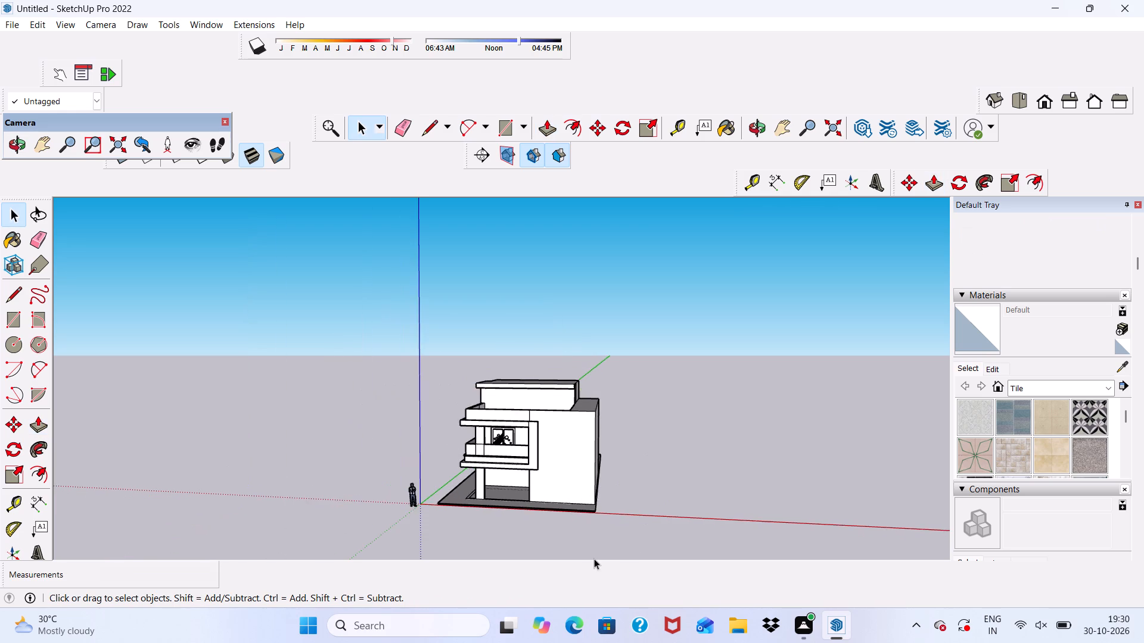
middle_click_drag(590, 558, 598, 481)
scroll(598, 481, "up", 3)
scroll(596, 479, "down", 2)
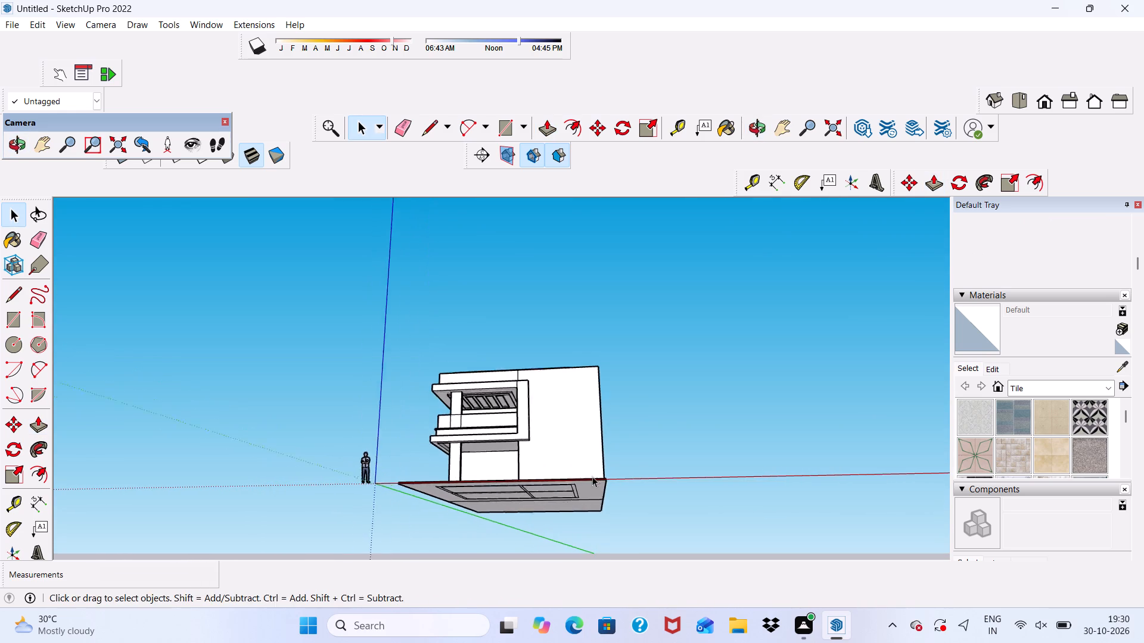
scroll(592, 476, "down", 2)
middle_click_drag(581, 435, 580, 507)
scroll(577, 497, "up", 1)
scroll(577, 483, "down", 4)
middle_click_drag(577, 496, 495, 477)
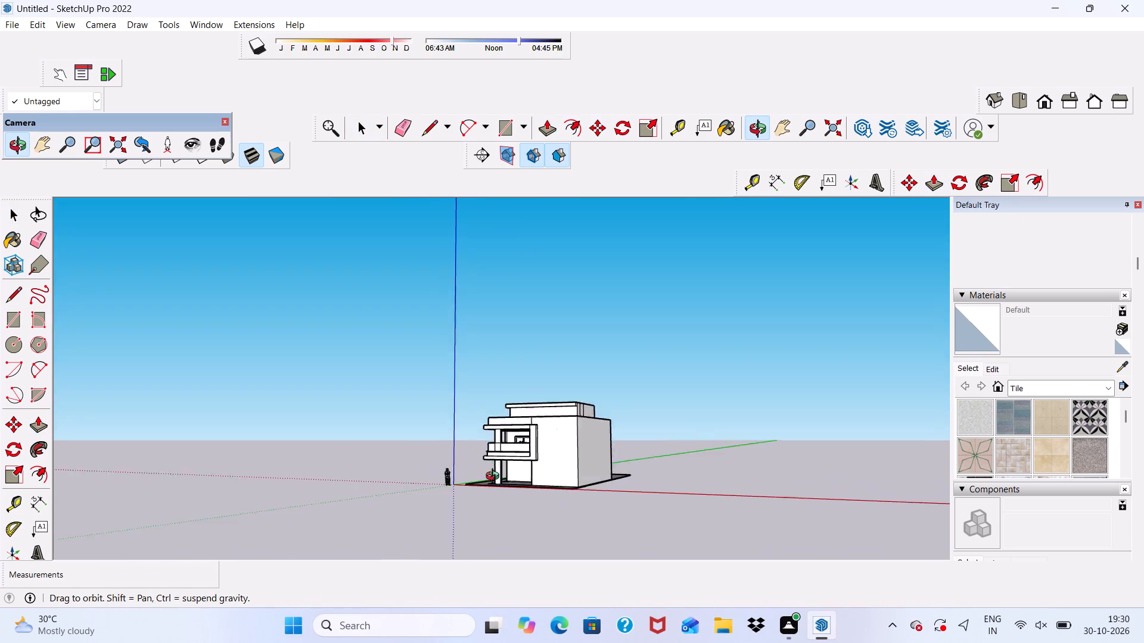
middle_click_drag(495, 477, 446, 501)
scroll(583, 470, "up", 4)
left_click(553, 463)
scroll(553, 463, "down", 3)
middle_click_drag(553, 463, 710, 423)
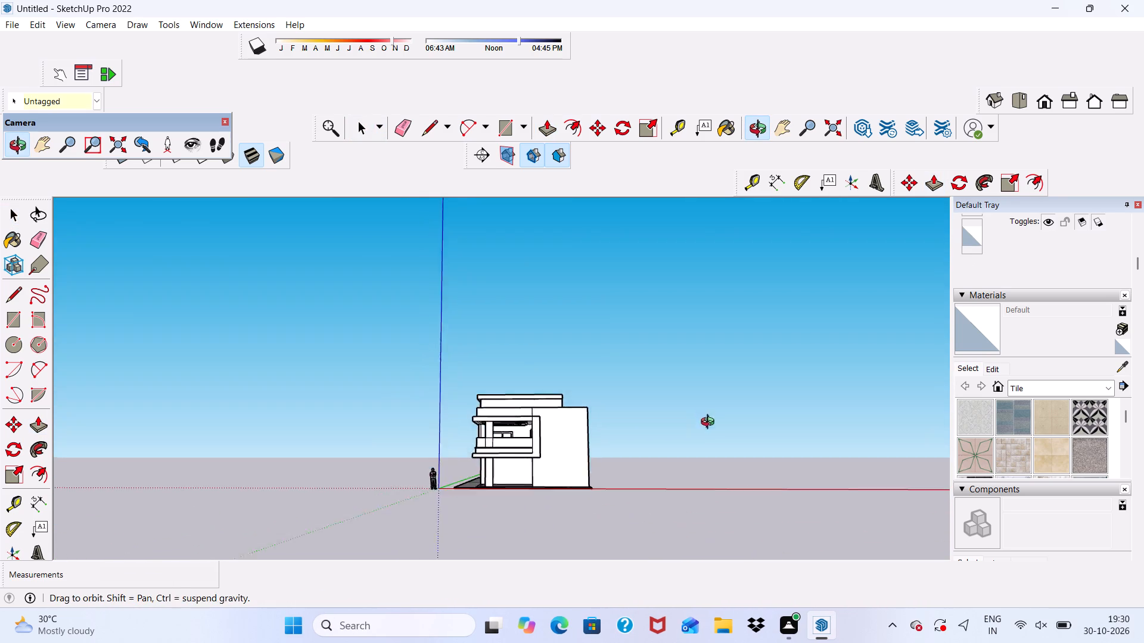
middle_click_drag(710, 423, 711, 426)
scroll(559, 461, "up", 16)
scroll(552, 394, "down", 8)
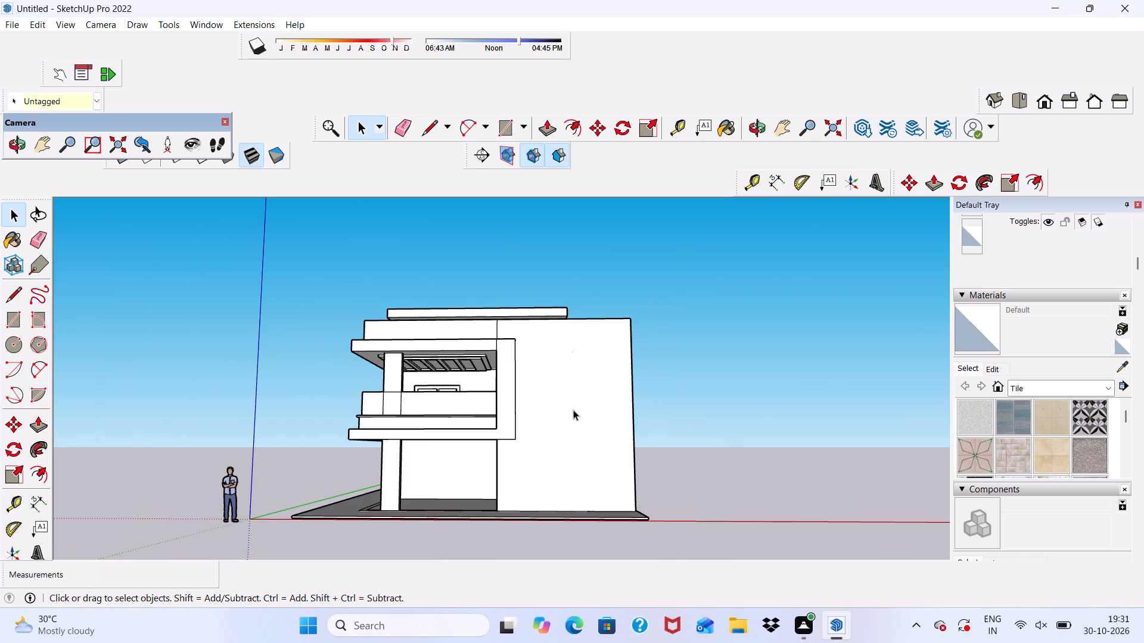
scroll(573, 410, "left", 2)
scroll(529, 349, "up", 9)
middle_click_drag(498, 373, 582, 373)
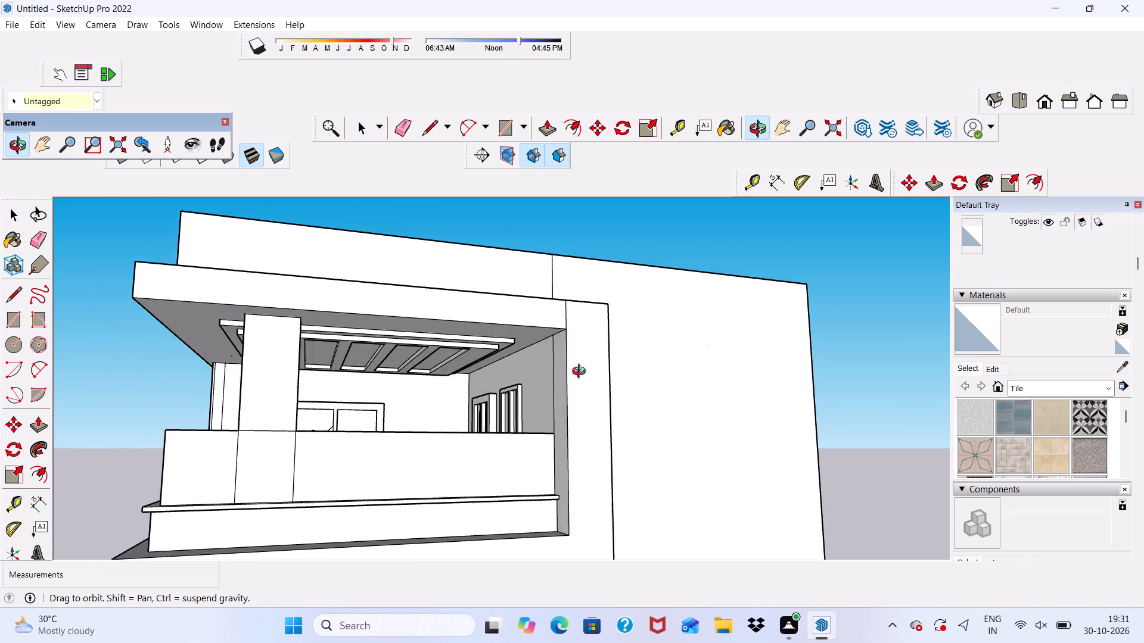
middle_click_drag(582, 373, 531, 330)
scroll(533, 320, "down", 8)
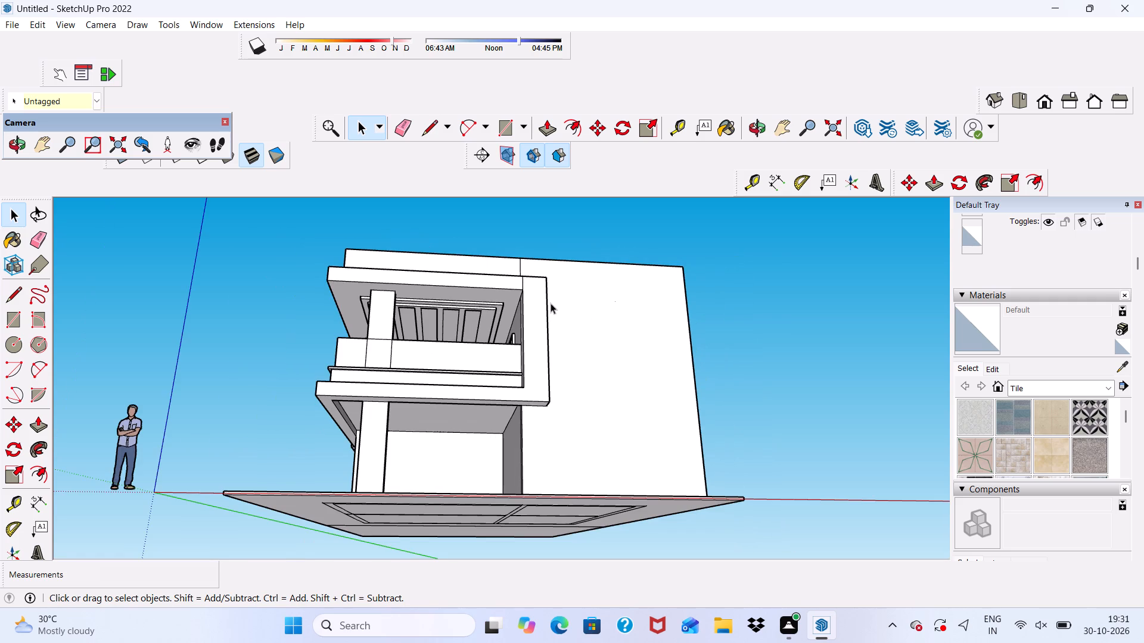
Draw a rectangle about 24' by 14' on the plain front wall, from the seam's parapet end to the wall's base.
left_click(505, 132)
scroll(617, 480, "up", 1)
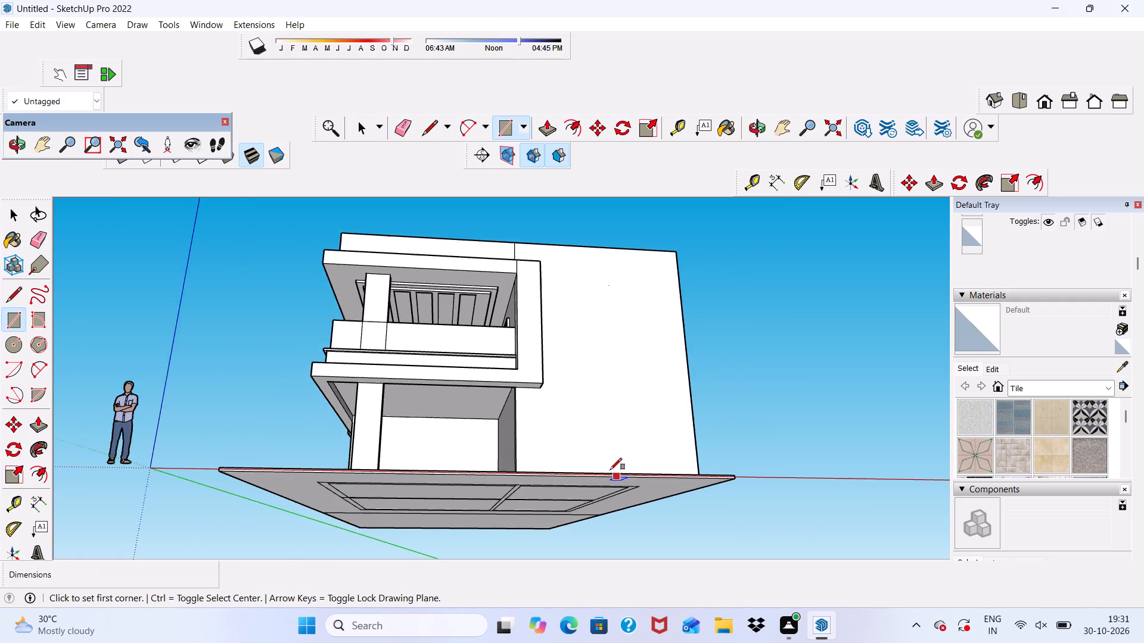
scroll(582, 417, "down", 1)
middle_click_drag(582, 420, 554, 520)
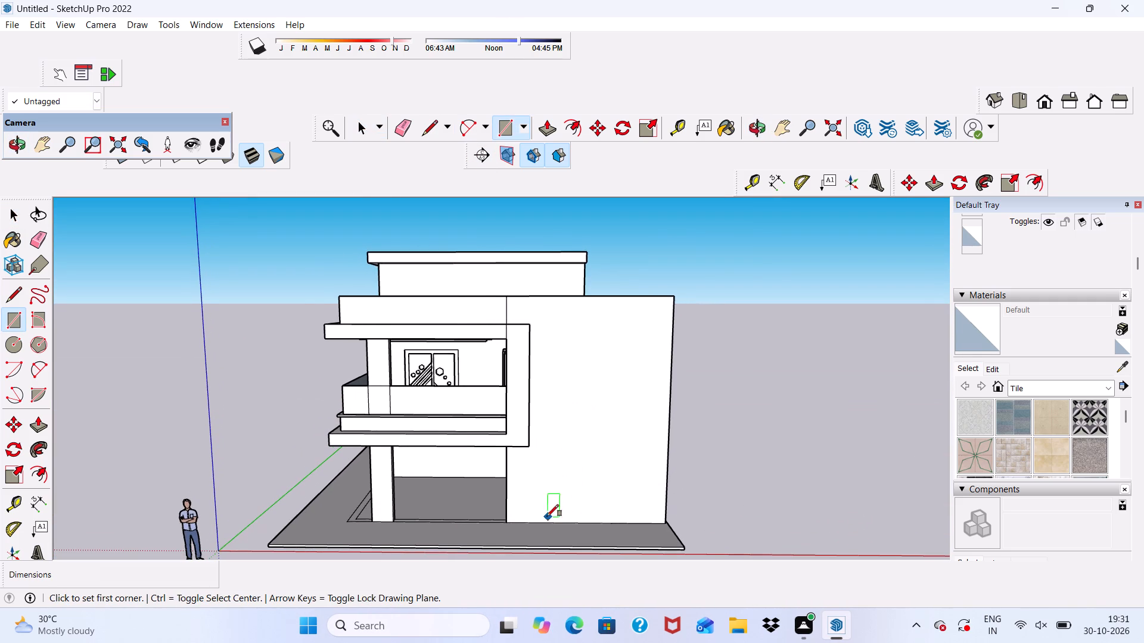
scroll(514, 312, "up", 4)
scroll(506, 293, "down", 1)
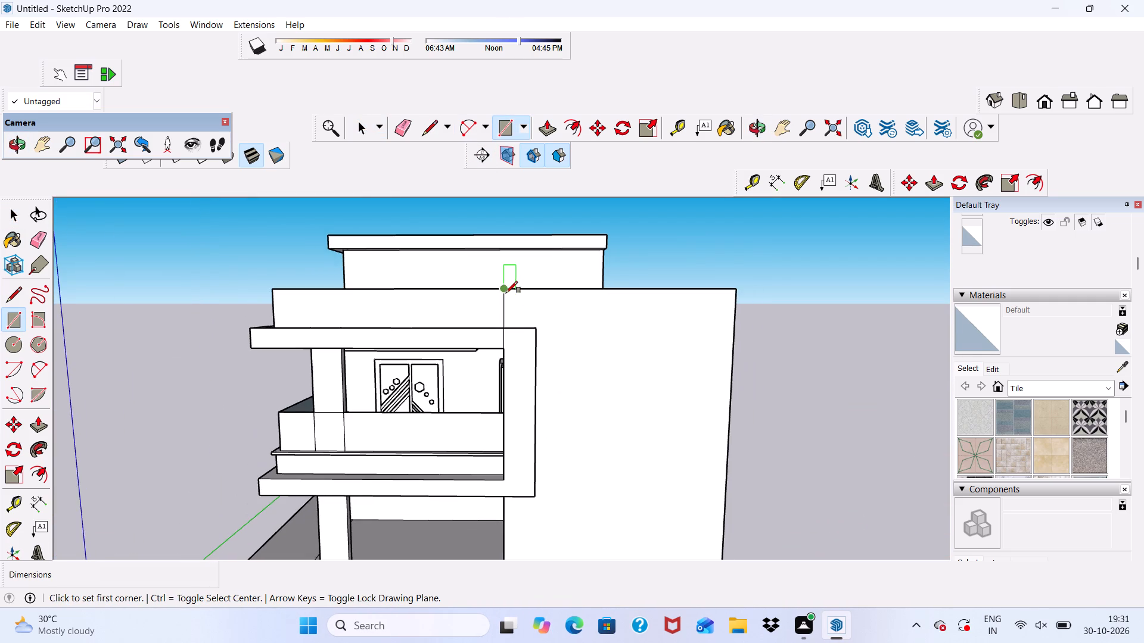
left_click(506, 293)
scroll(584, 384, "down", 4)
scroll(663, 419, "up", 4)
scroll(607, 344, "down", 5)
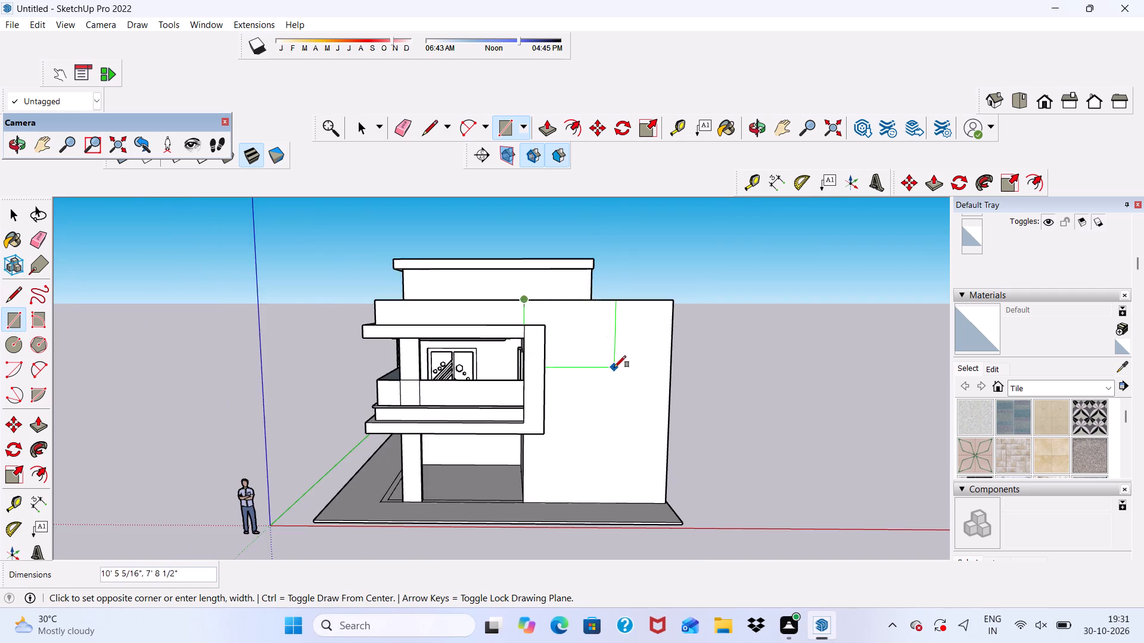
scroll(614, 367, "down", 4)
scroll(623, 465, "up", 4)
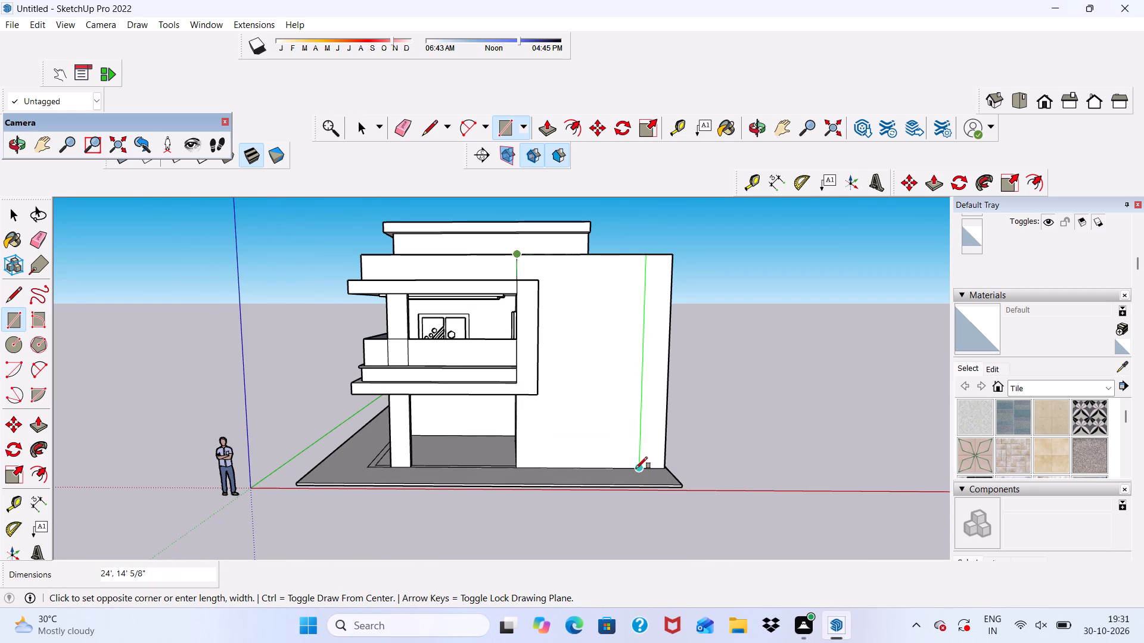
left_click(636, 469)
scroll(623, 424, "down", 4)
middle_click_drag(623, 424, 595, 424)
key("space")
Delete the two faces closing off the ground-floor opening and the balcony opening above it.
scroll(589, 421, "up", 2)
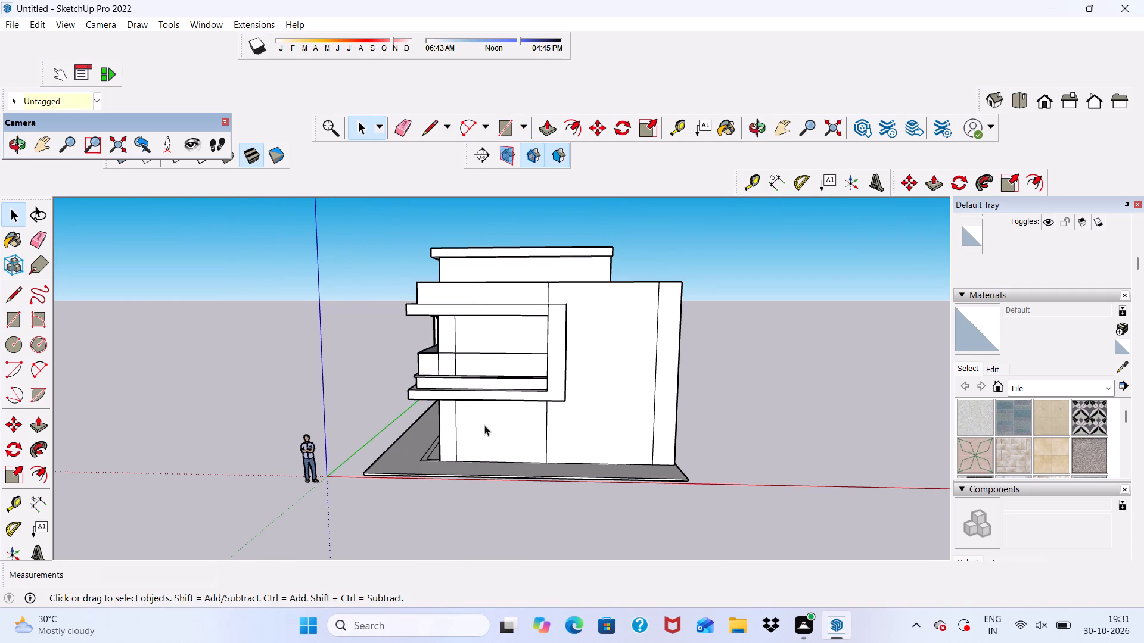
left_click(484, 425)
key("Delete")
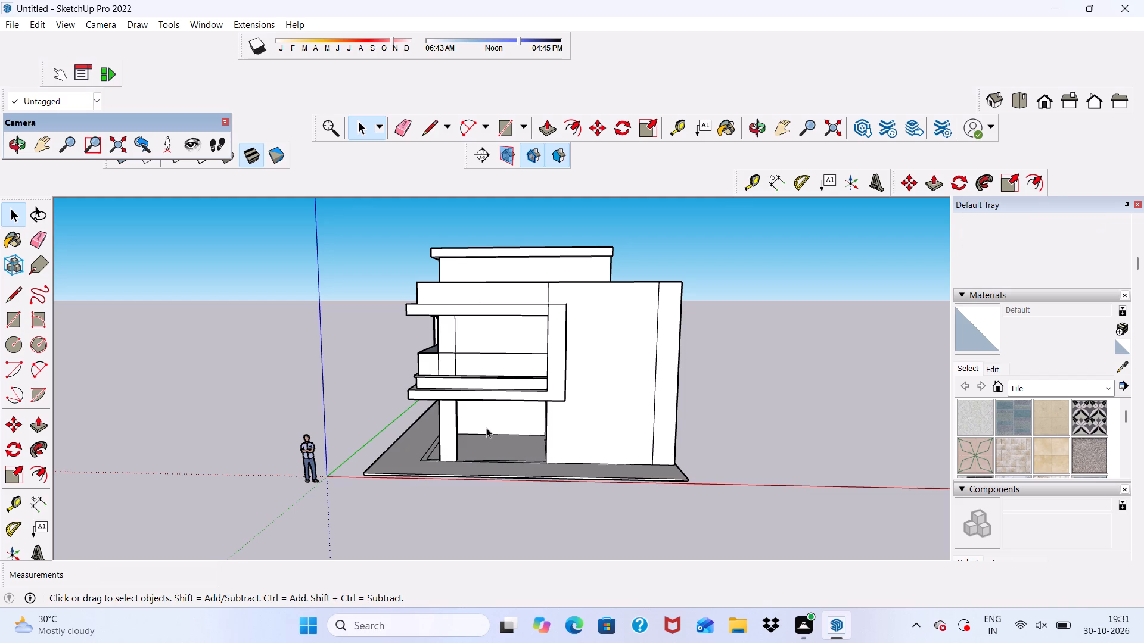
left_click(478, 333)
key("Delete")
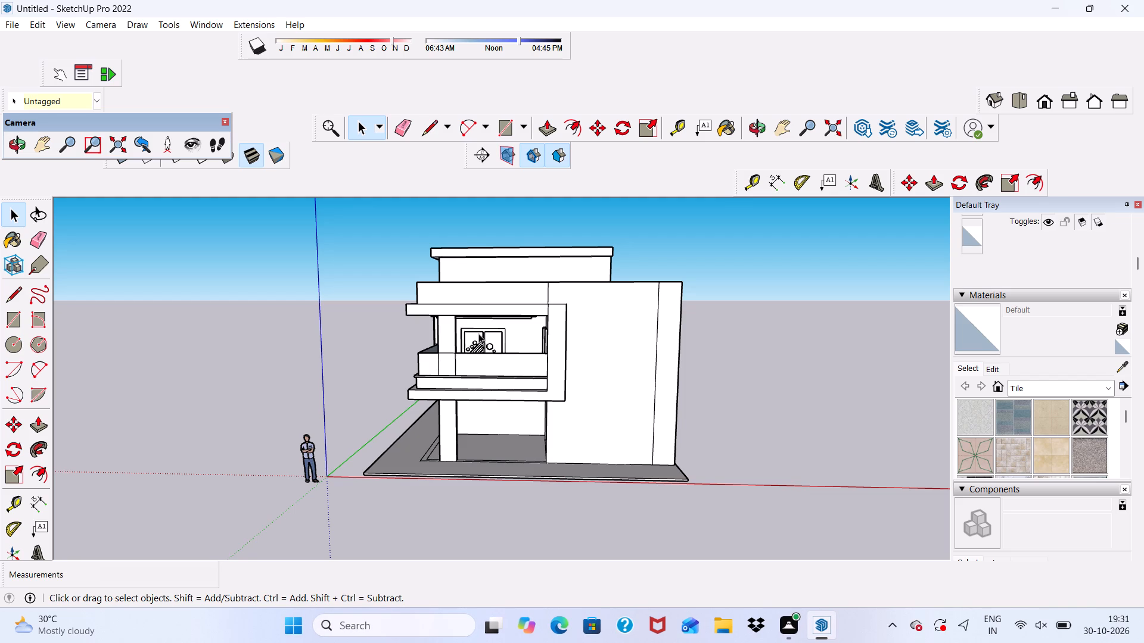
Push the main block's side wall back by about 2' 10 5/8" to the drawn rectangle's vertical edge.
scroll(495, 335, "down", 3)
middle_click_drag(605, 363, 476, 360)
scroll(545, 355, "up", 1)
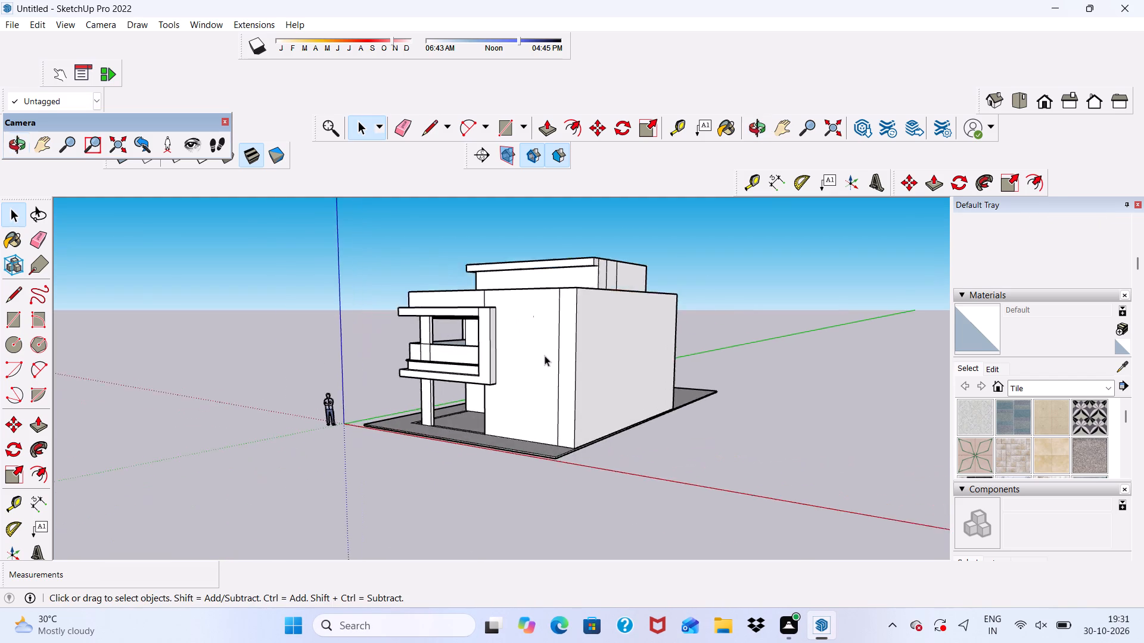
scroll(545, 355, "up", 3)
left_click(604, 384)
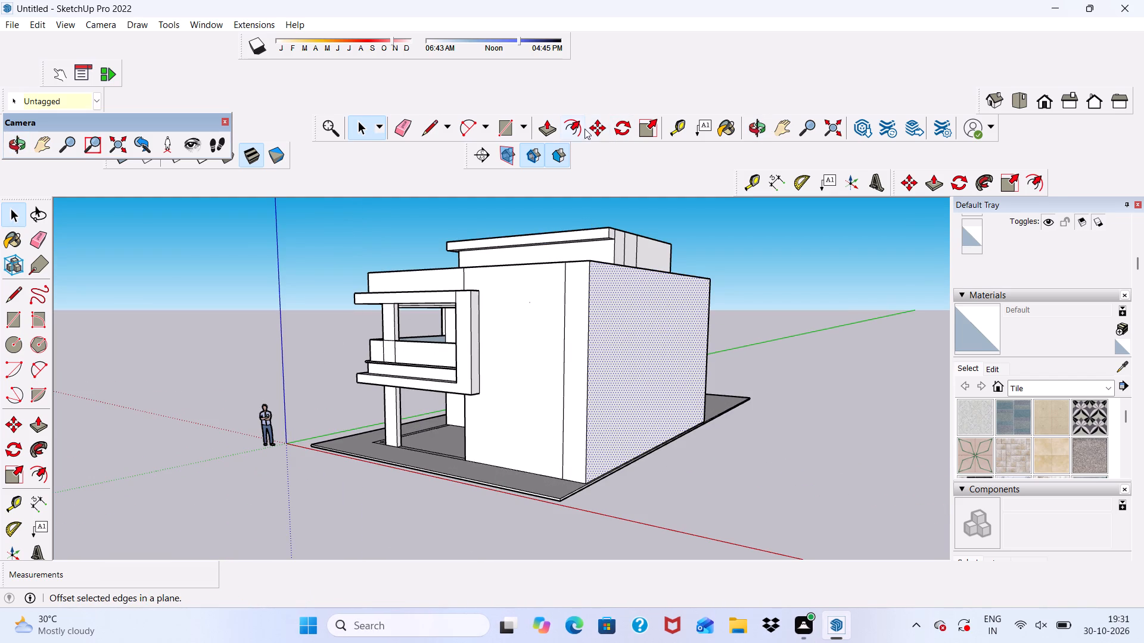
left_click(549, 127)
left_click(624, 355)
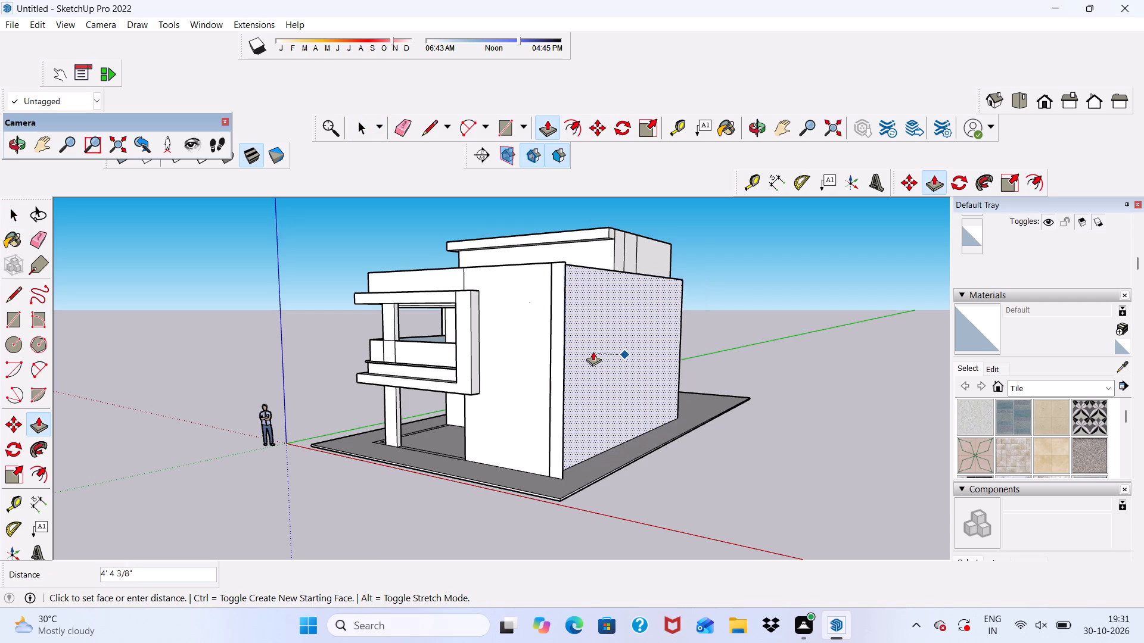
scroll(600, 372, "up", 1)
scroll(557, 492, "up", 3)
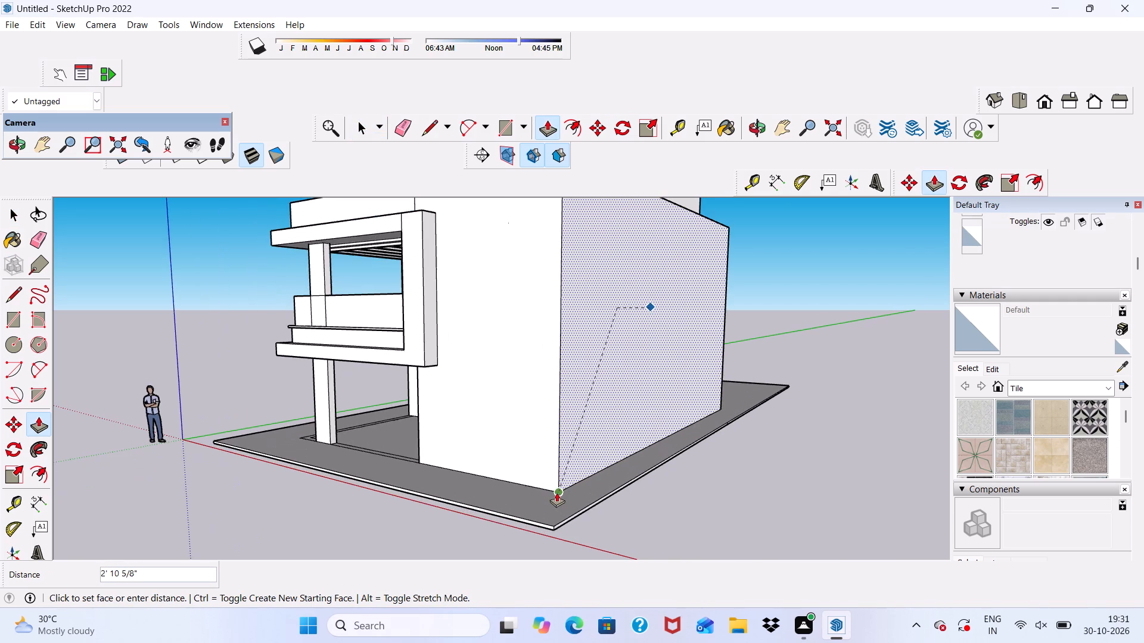
left_click(557, 492)
scroll(549, 467, "down", 4)
middle_click_drag(554, 450, 670, 438)
key("space")
Erase the edge of the reversed blue face strip beside the terrace's roof opening, near the parapet corner.
scroll(537, 304, "down", 2)
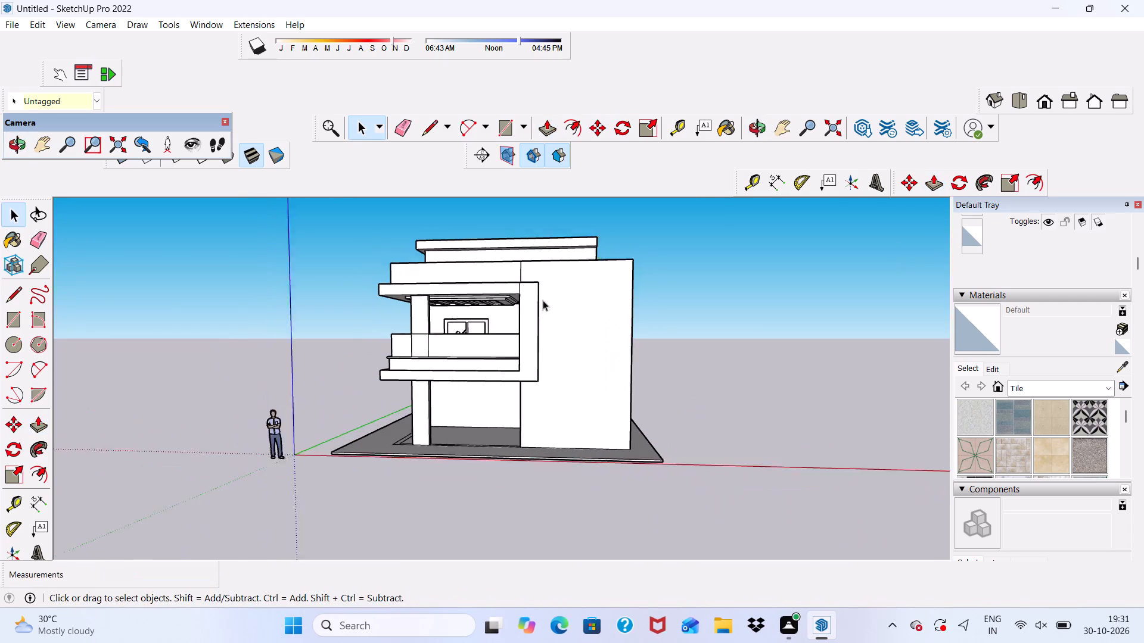
scroll(543, 300, "down", 1)
middle_click_drag(555, 304, 393, 408)
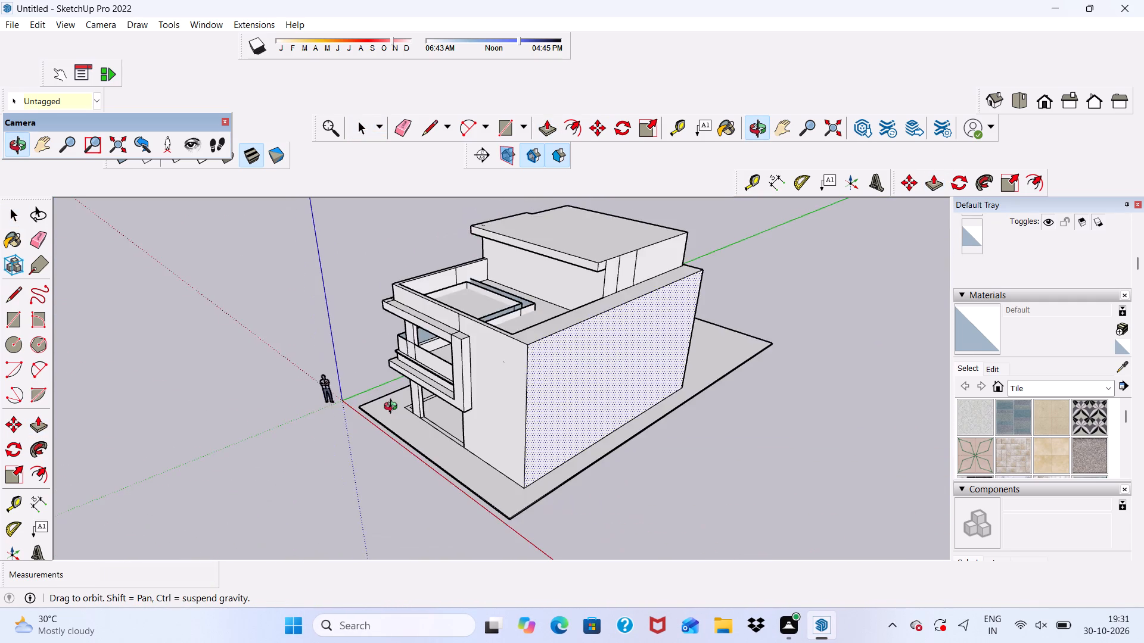
middle_click_drag(393, 408, 543, 260)
scroll(543, 260, "up", 4)
middle_click_drag(543, 260, 561, 397)
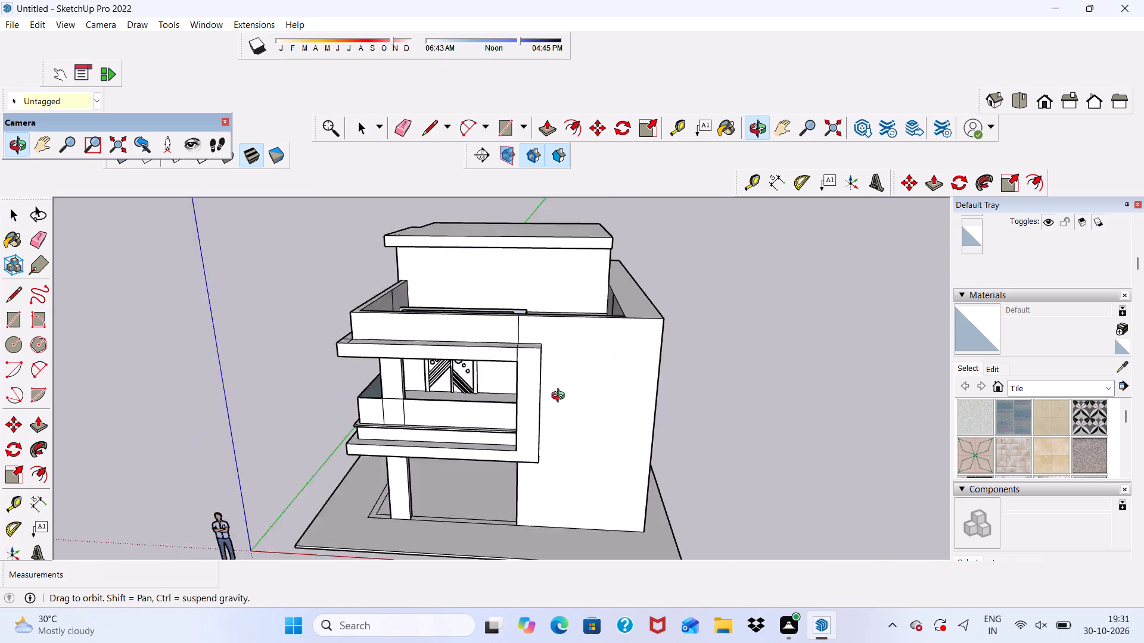
middle_click_drag(561, 397, 555, 489)
scroll(412, 346, "up", 12)
middle_click_drag(455, 330, 509, 252)
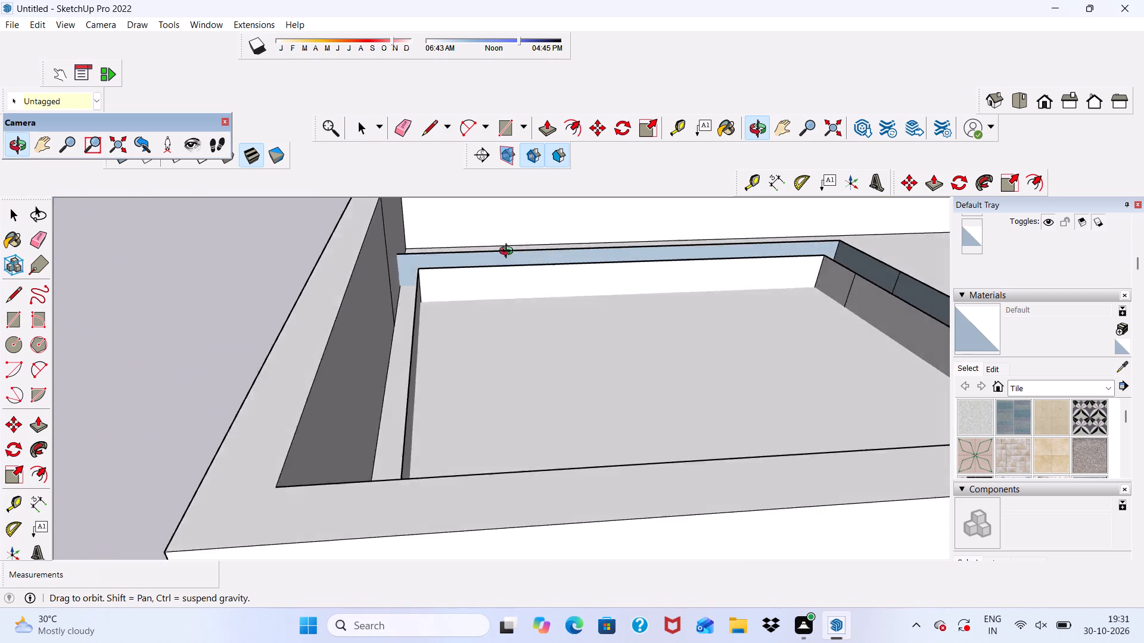
middle_click_drag(509, 252, 388, 337)
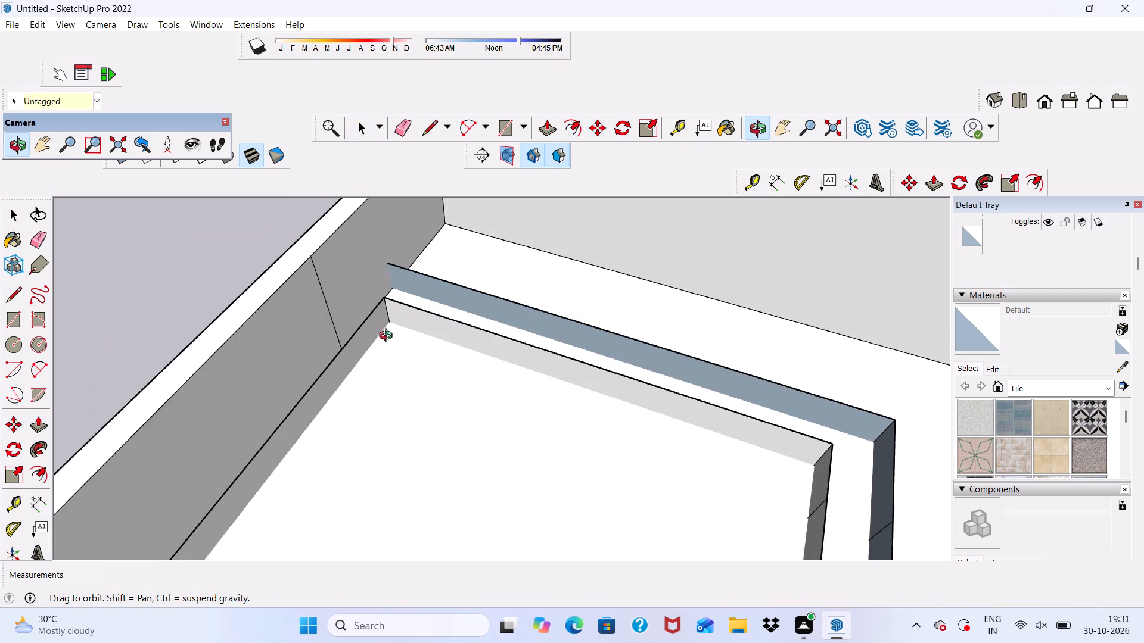
middle_click_drag(388, 337, 389, 338)
scroll(391, 321, "up", 2)
left_click(402, 121)
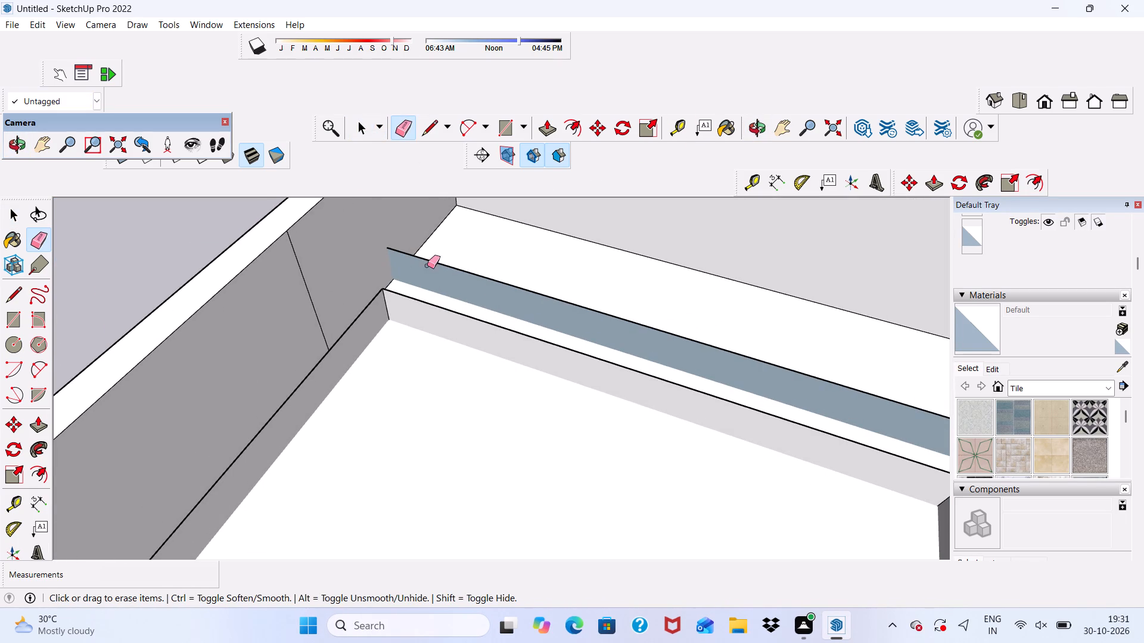
left_click_drag(427, 266, 443, 268)
left_click(446, 267)
scroll(451, 270, "down", 5)
middle_click_drag(409, 393, 700, 175)
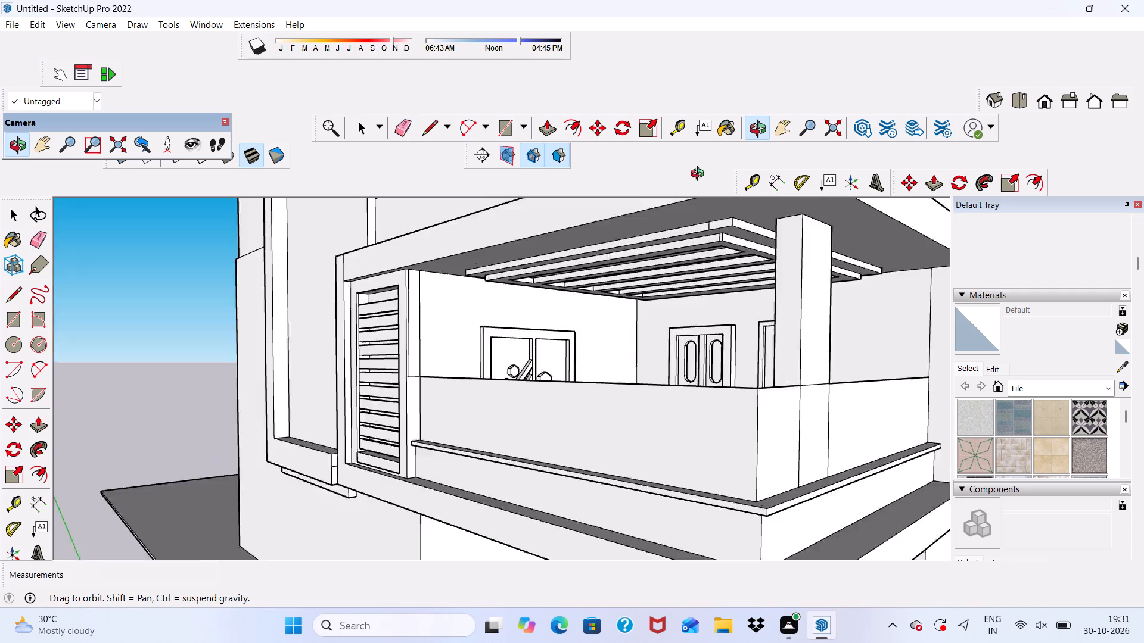
middle_click_drag(700, 175, 567, 250)
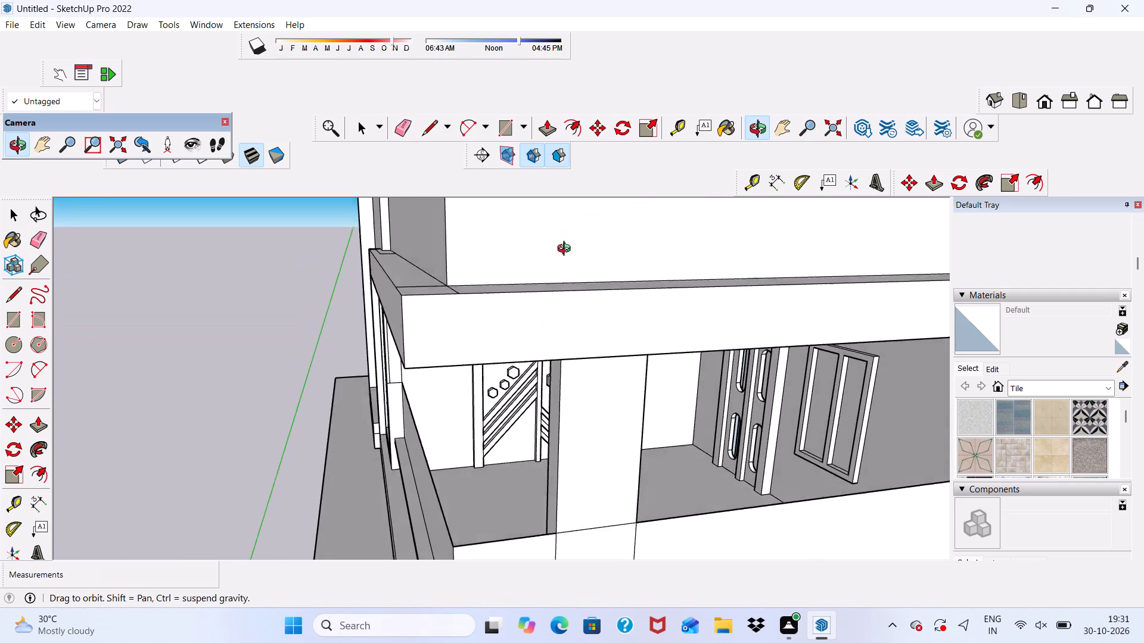
Erase the rear edge of the terrace floor's recessed opening and the long edges of the two narrow strips beside it.
middle_click_drag(567, 250, 458, 335)
left_click_drag(445, 282, 450, 278)
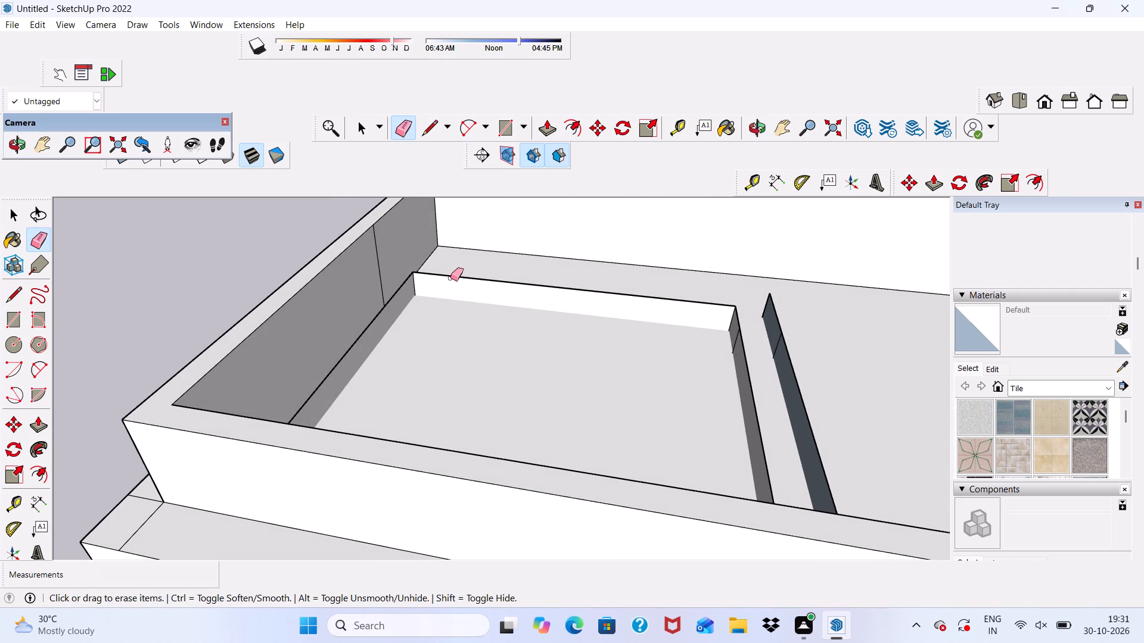
left_click_drag(453, 275, 461, 291)
scroll(555, 310, "down", 2)
left_click_drag(688, 357, 733, 366)
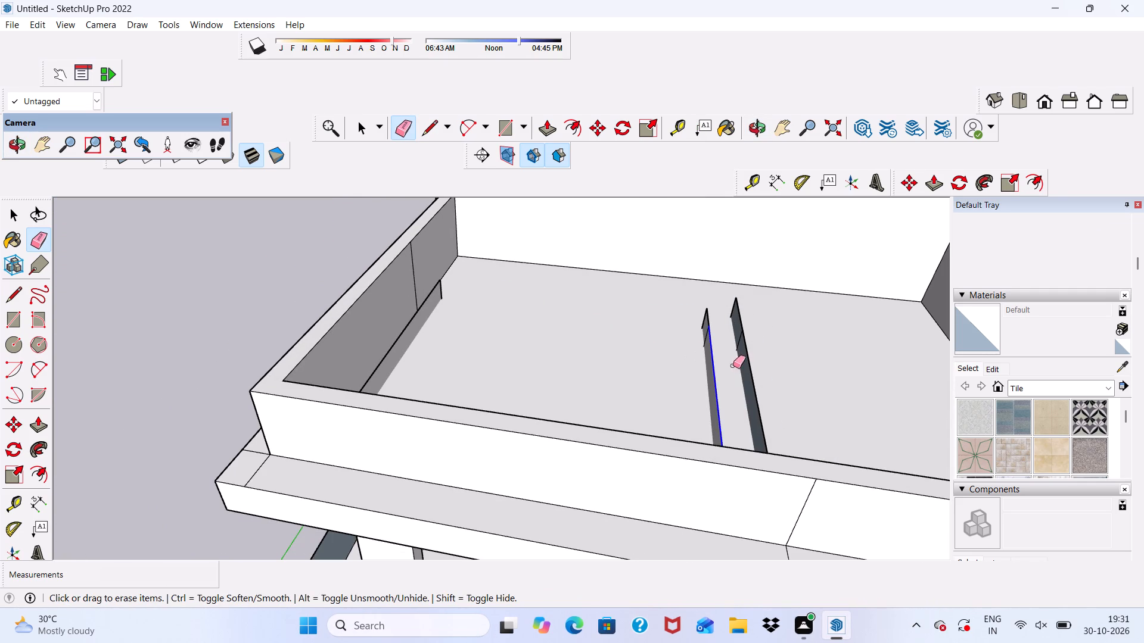
left_click_drag(733, 366, 771, 366)
scroll(568, 308, "down", 5)
Erase the leftover short vertical edge on the terrace floor near the side parapet's seam.
middle_click_drag(508, 410, 639, 367)
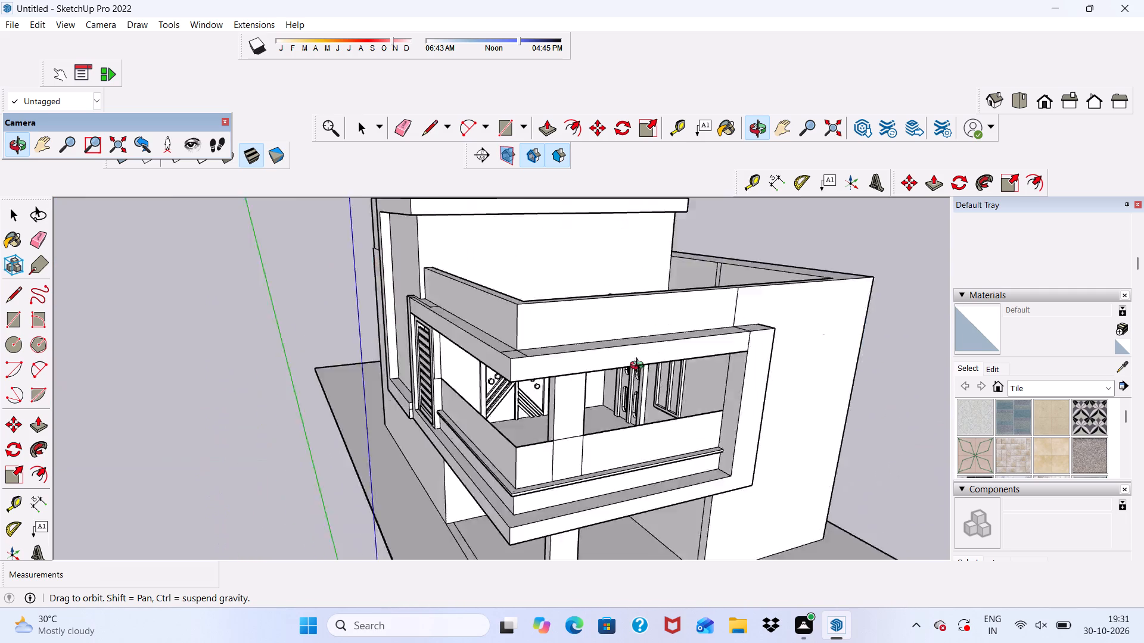
middle_click_drag(639, 367, 402, 466)
scroll(404, 369, "up", 4)
left_click(404, 369)
scroll(422, 368, "down", 5)
scroll(474, 369, "up", 4)
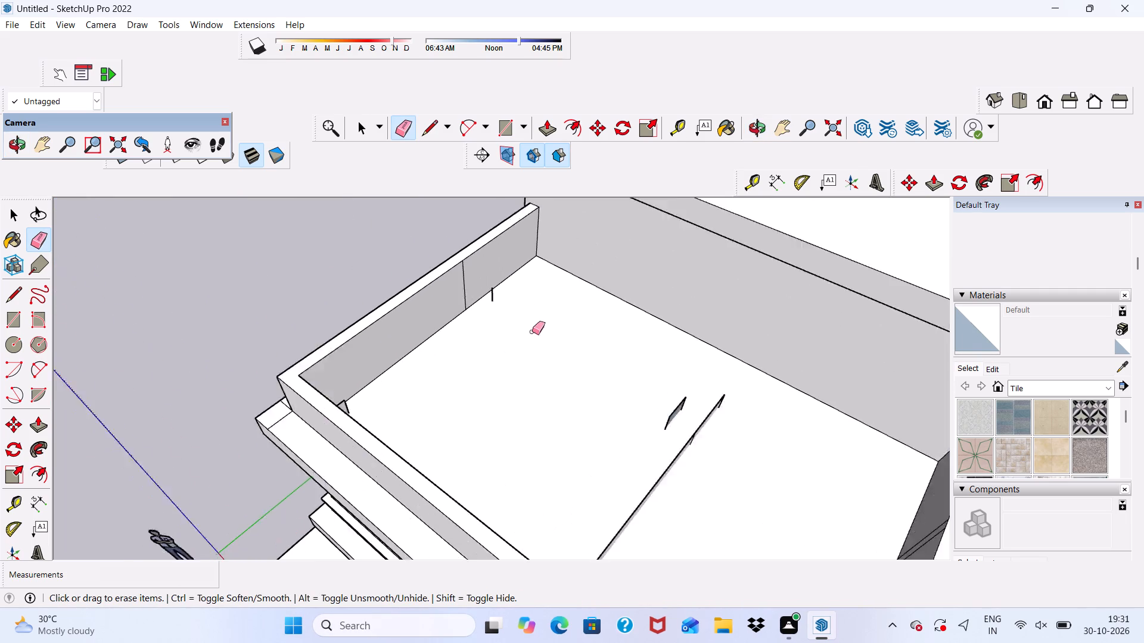
scroll(532, 332, "up", 1)
left_click(484, 284)
scroll(599, 342, "down", 3)
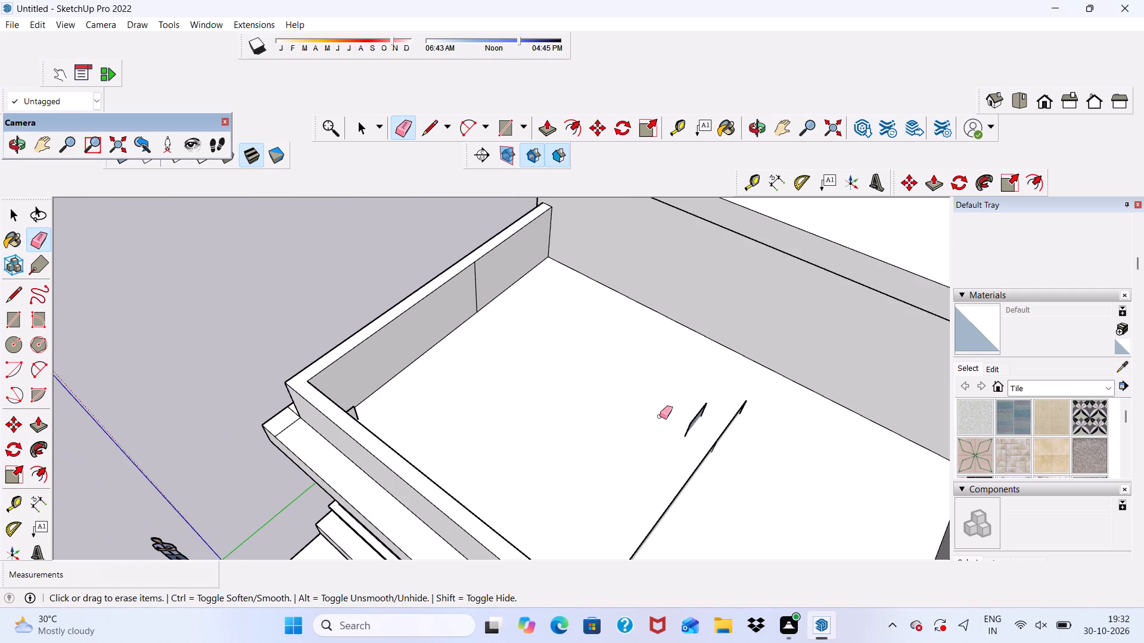
Erase the remaining thin slivers and the long stray edge in the middle of the terrace floor.
left_click_drag(674, 412, 710, 408)
left_click_drag(697, 395, 683, 431)
left_click_drag(685, 405, 704, 414)
left_click_drag(692, 399, 716, 444)
left_click_drag(728, 409, 736, 402)
scroll(737, 401, "down", 2)
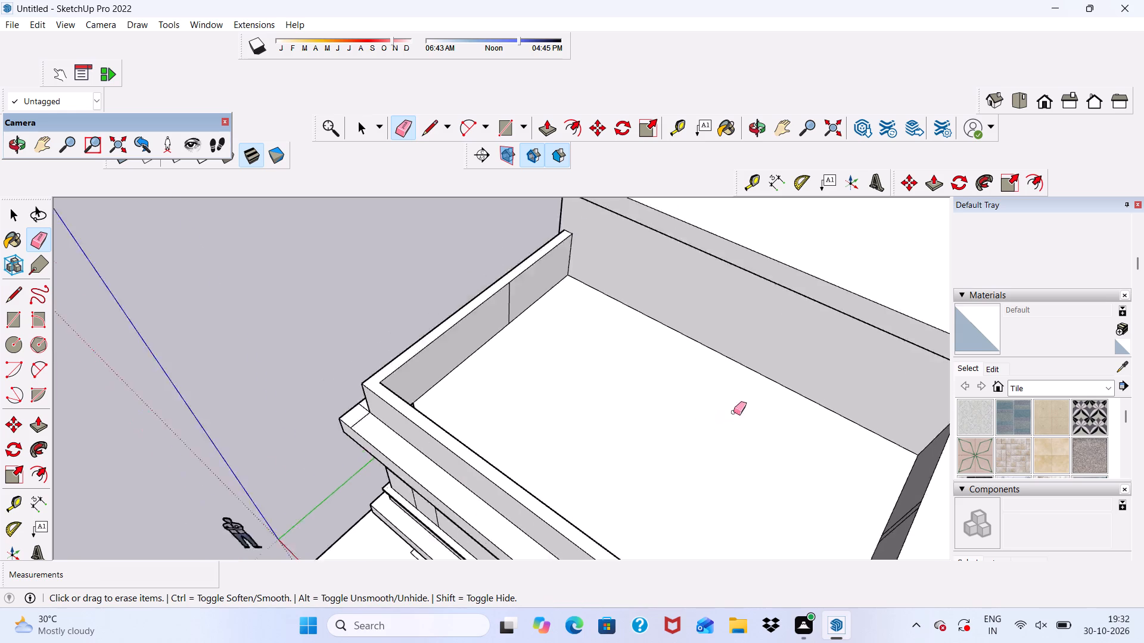
Erase the leftover strip along the foot of the front parapet and the small upright rectangle beside the terrace corner.
scroll(733, 412, "down", 2)
middle_click_drag(720, 461, 412, 457)
scroll(347, 431, "up", 11)
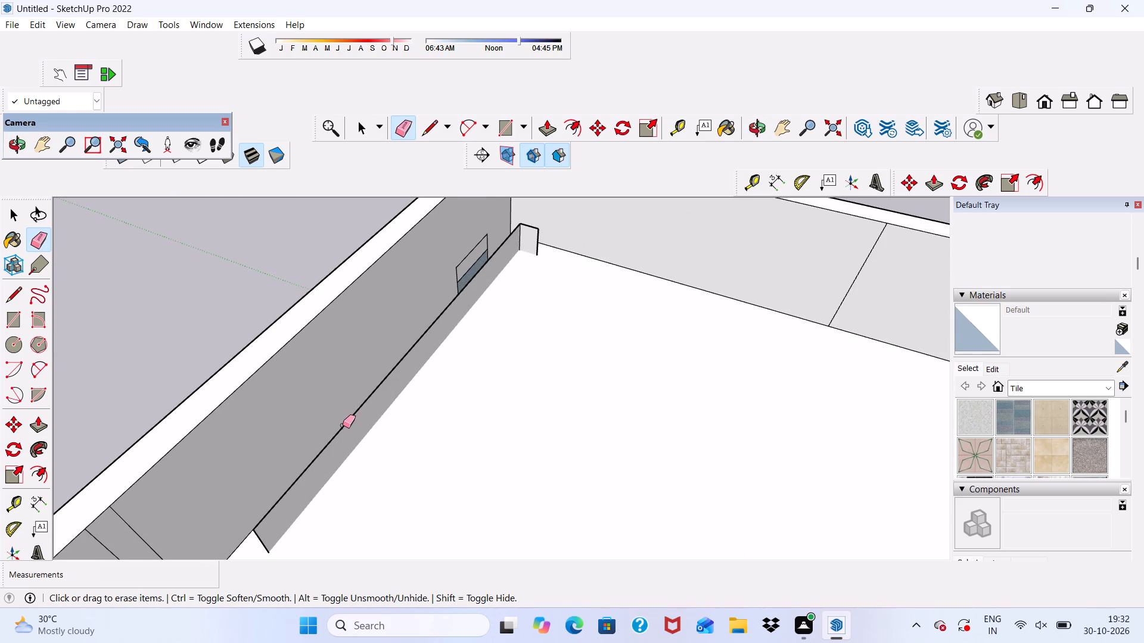
left_click(343, 425)
left_click_drag(269, 534, 265, 548)
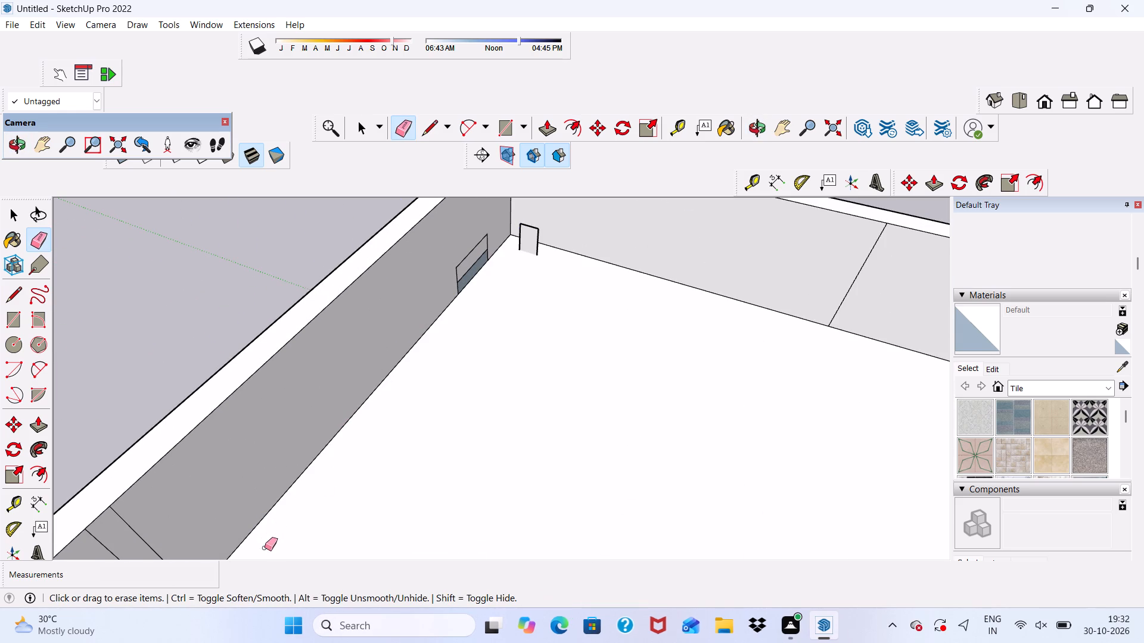
scroll(524, 230, "up", 1)
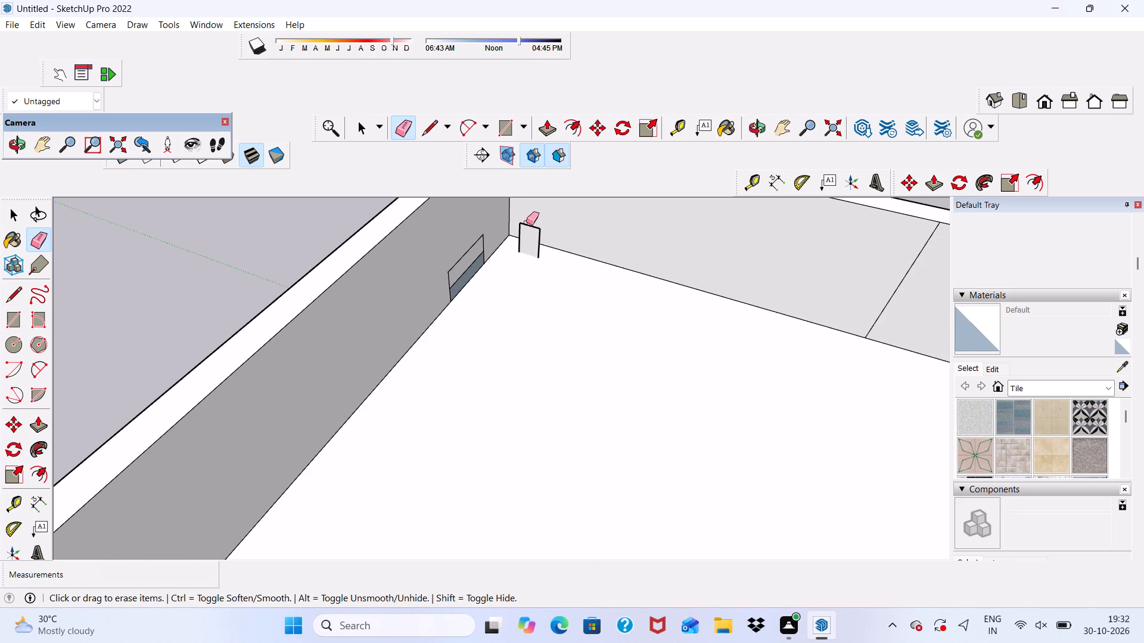
left_click_drag(526, 222, 528, 229)
left_click_drag(517, 244, 526, 255)
left_click_drag(535, 254, 543, 254)
Examine the cleaned terrace, the balcony and the whole house from the front and side.
scroll(543, 254, "down", 8)
scroll(461, 308, "up", 3)
scroll(461, 308, "down", 3)
middle_click_drag(461, 308, 960, 98)
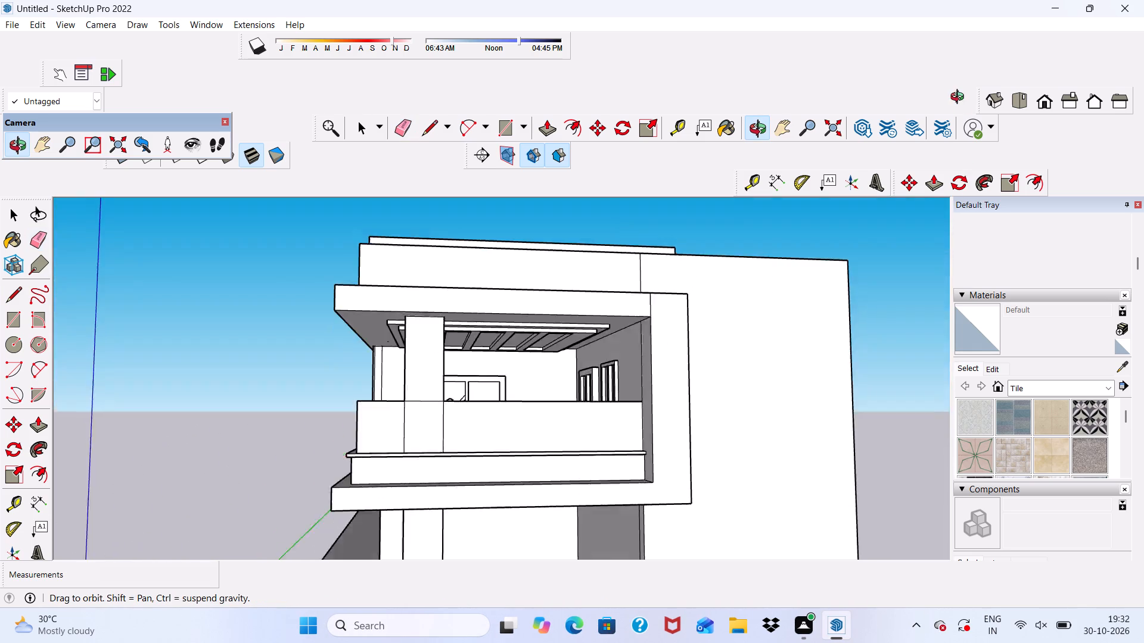
middle_click_drag(960, 98, 786, 201)
scroll(462, 384, "up", 1)
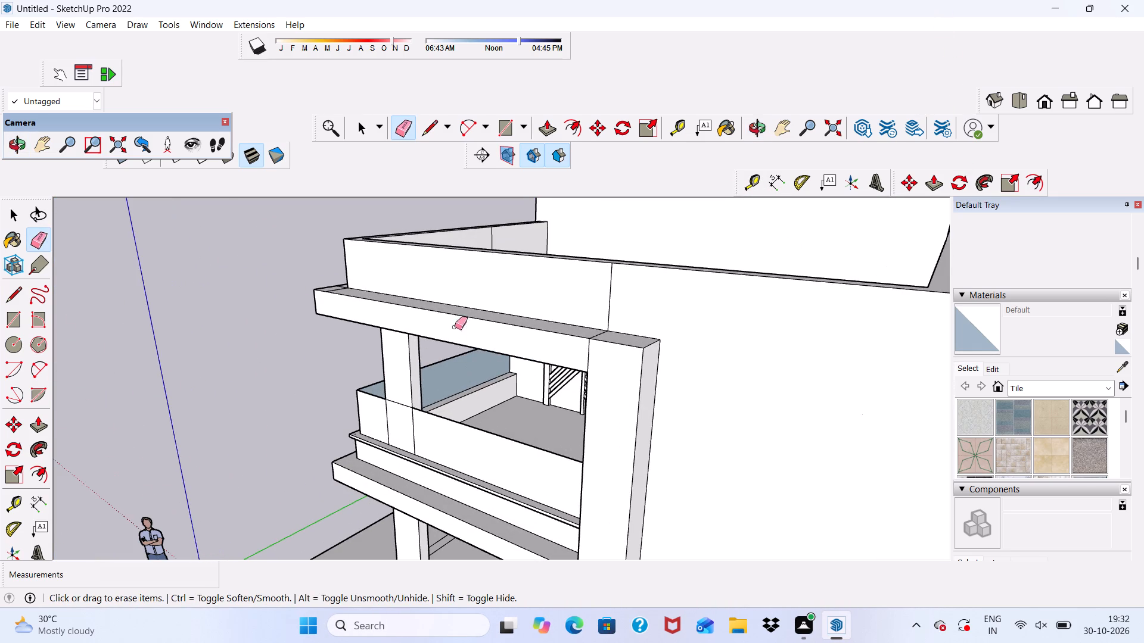
scroll(536, 277, "down", 8)
scroll(529, 339, "down", 2)
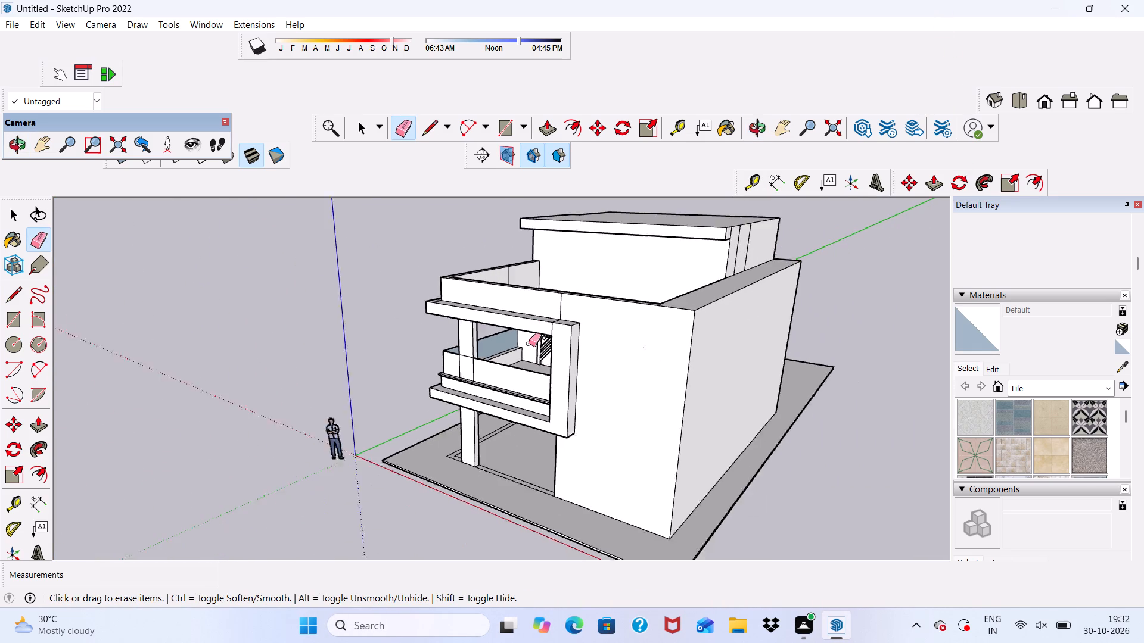
scroll(529, 344, "down", 2)
middle_click_drag(529, 345, 536, 295)
key("space")
scroll(561, 316, "up", 3)
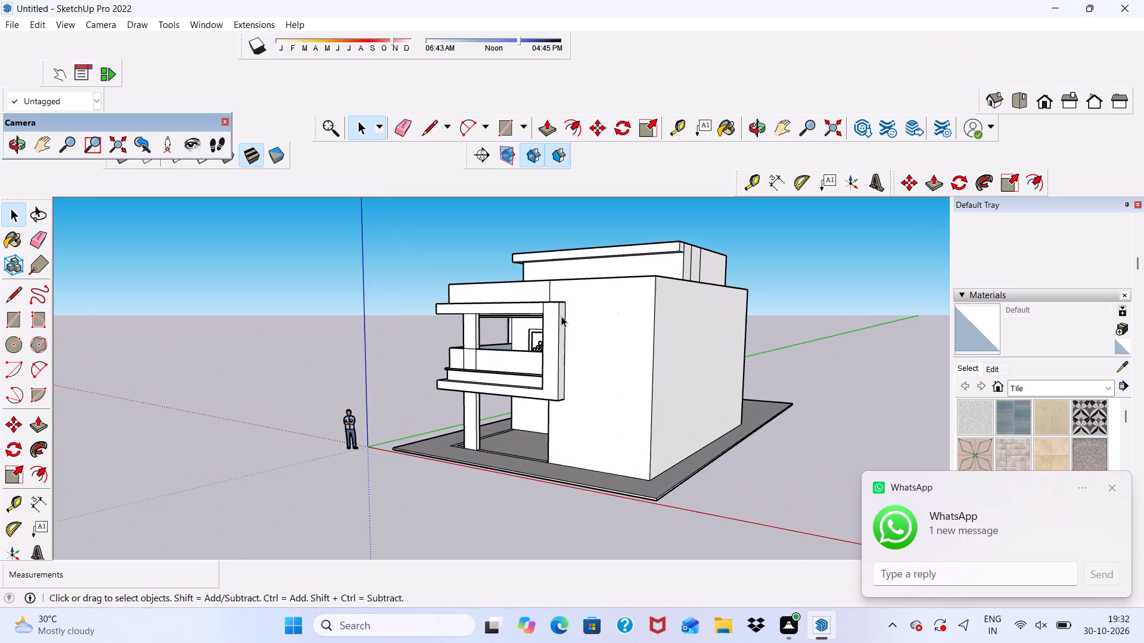
middle_click_drag(562, 316, 604, 311)
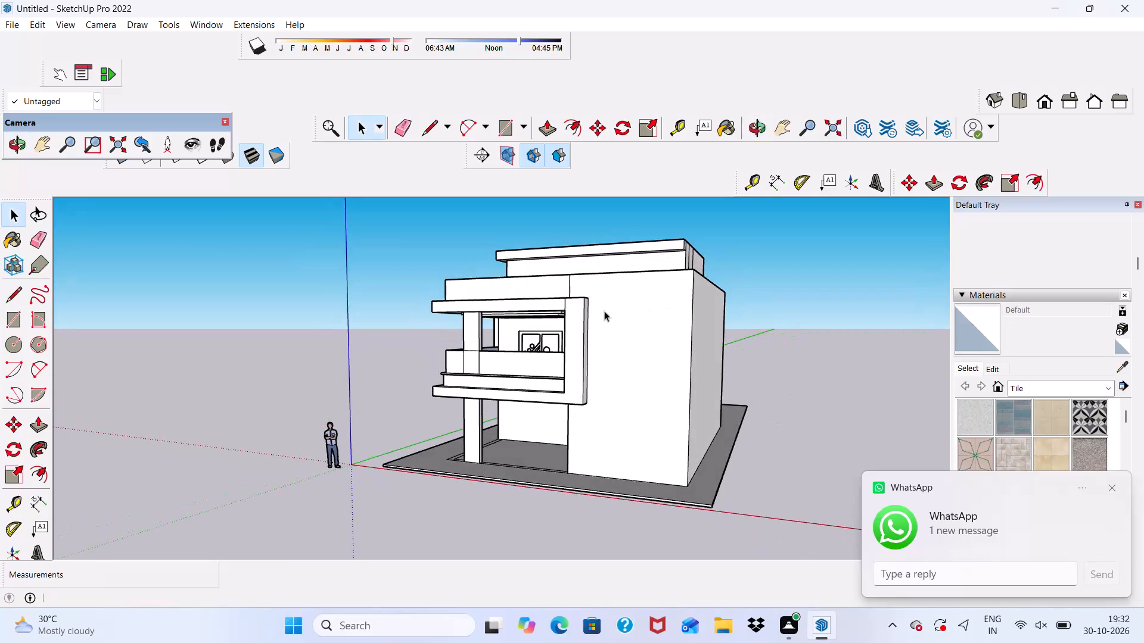
scroll(604, 311, "up", 1)
scroll(604, 311, "down", 4)
middle_click_drag(608, 328, 601, 334)
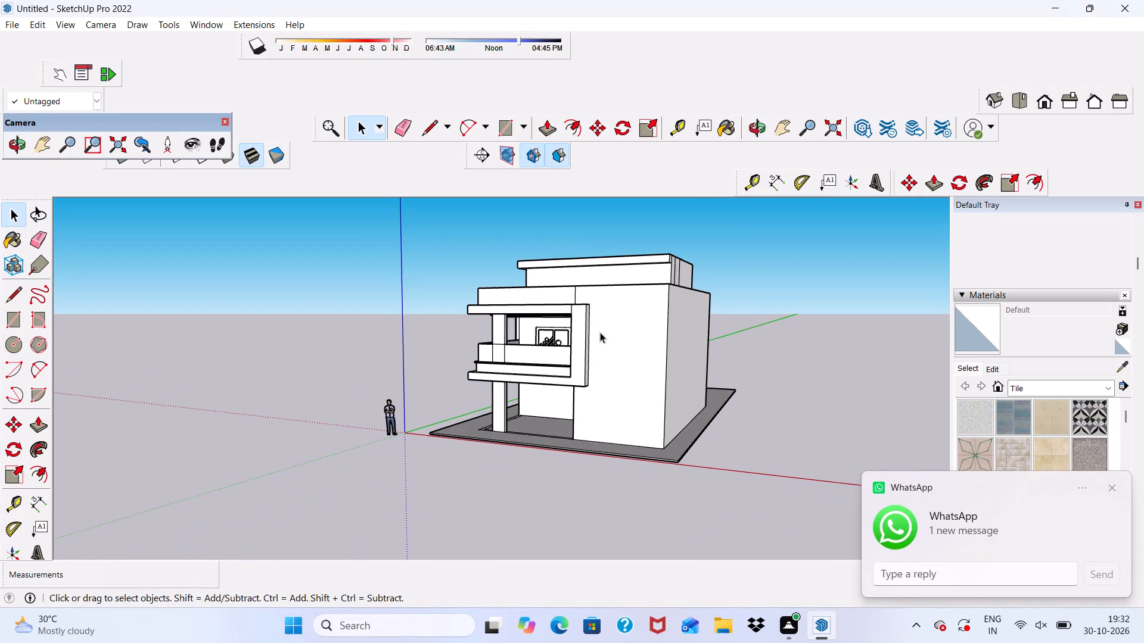
scroll(600, 332, "down", 4)
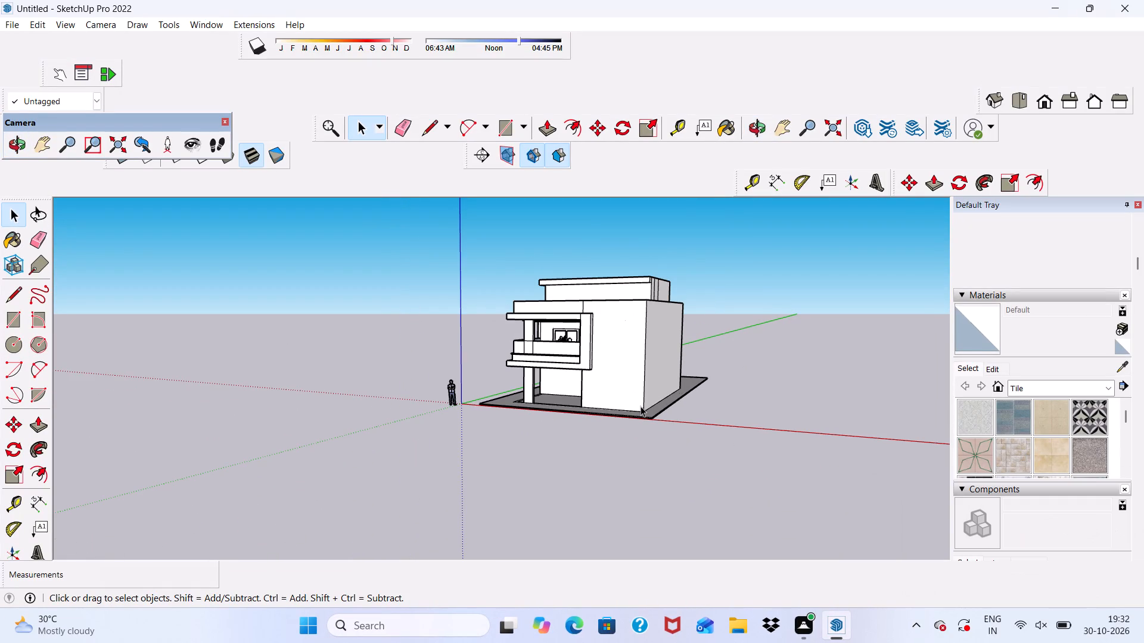
scroll(739, 566, "down", 3)
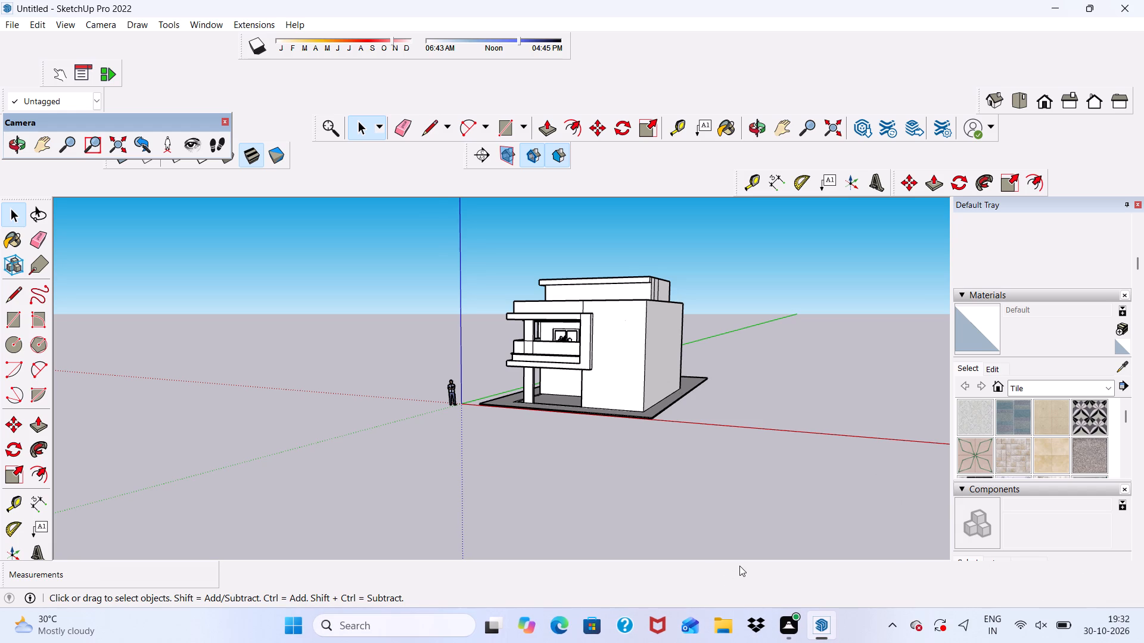
scroll(739, 566, "up", 3)
scroll(782, 526, "up", 2)
scroll(545, 370, "up", 2)
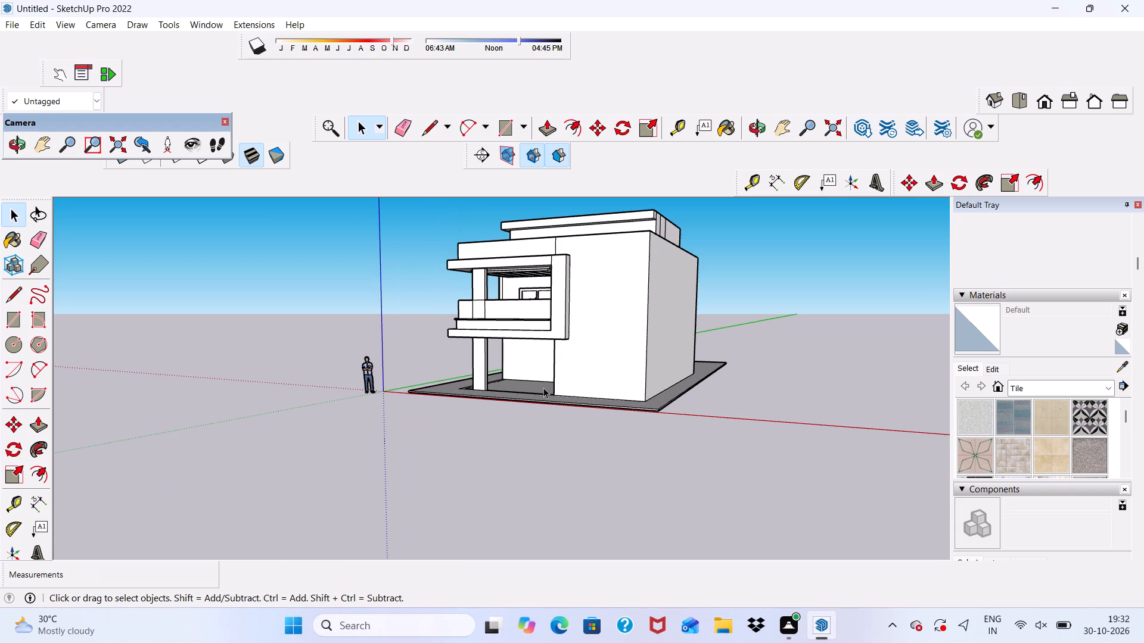
scroll(539, 302, "down", 1)
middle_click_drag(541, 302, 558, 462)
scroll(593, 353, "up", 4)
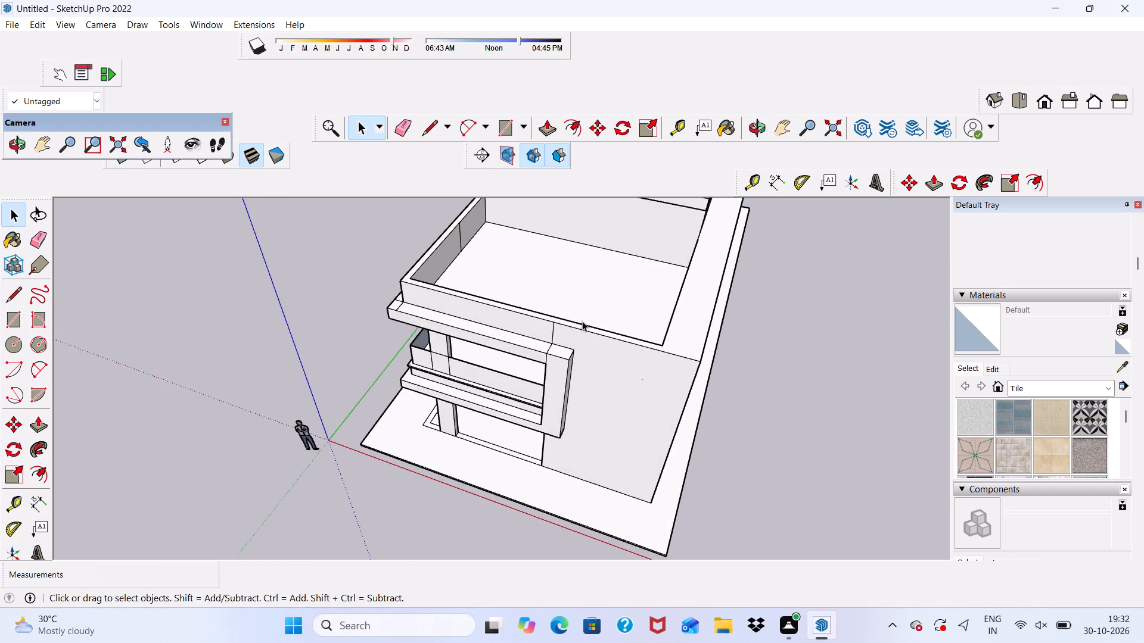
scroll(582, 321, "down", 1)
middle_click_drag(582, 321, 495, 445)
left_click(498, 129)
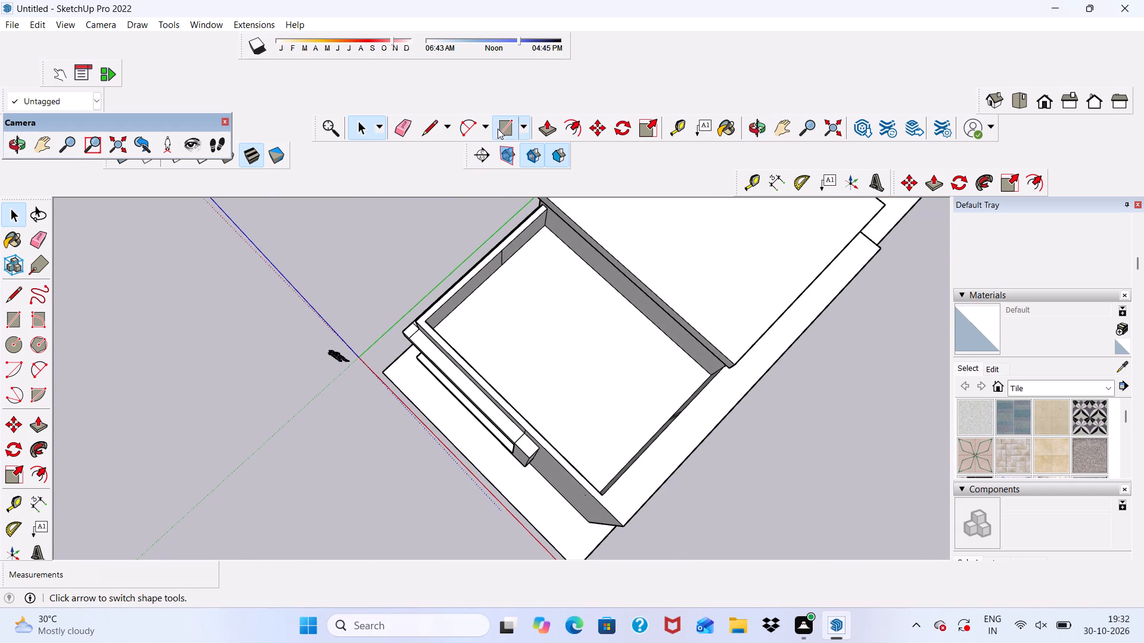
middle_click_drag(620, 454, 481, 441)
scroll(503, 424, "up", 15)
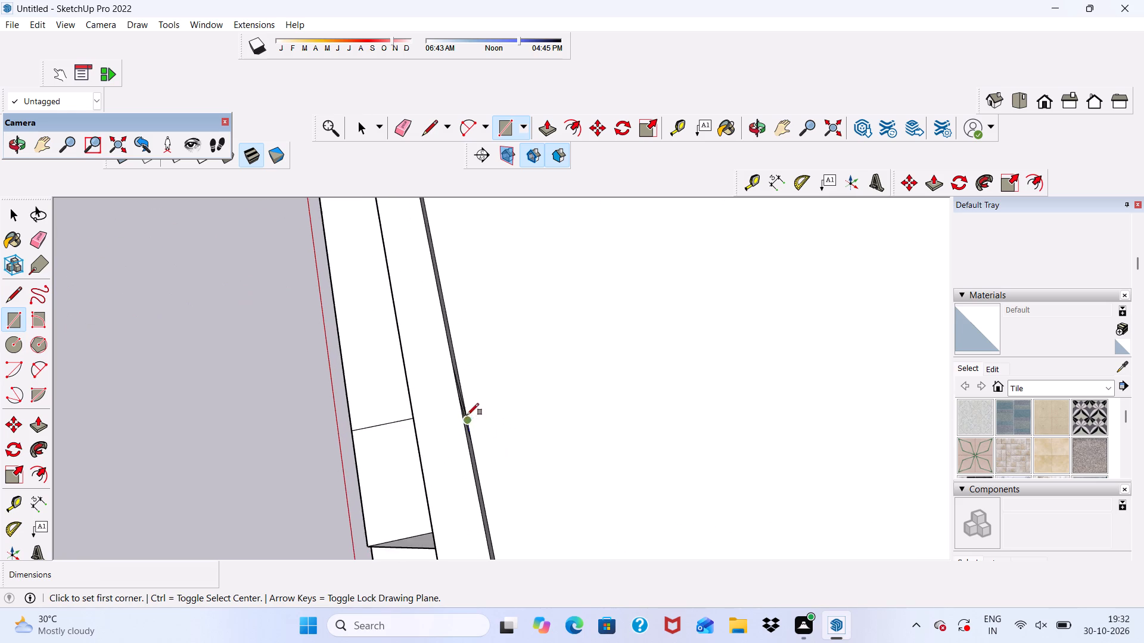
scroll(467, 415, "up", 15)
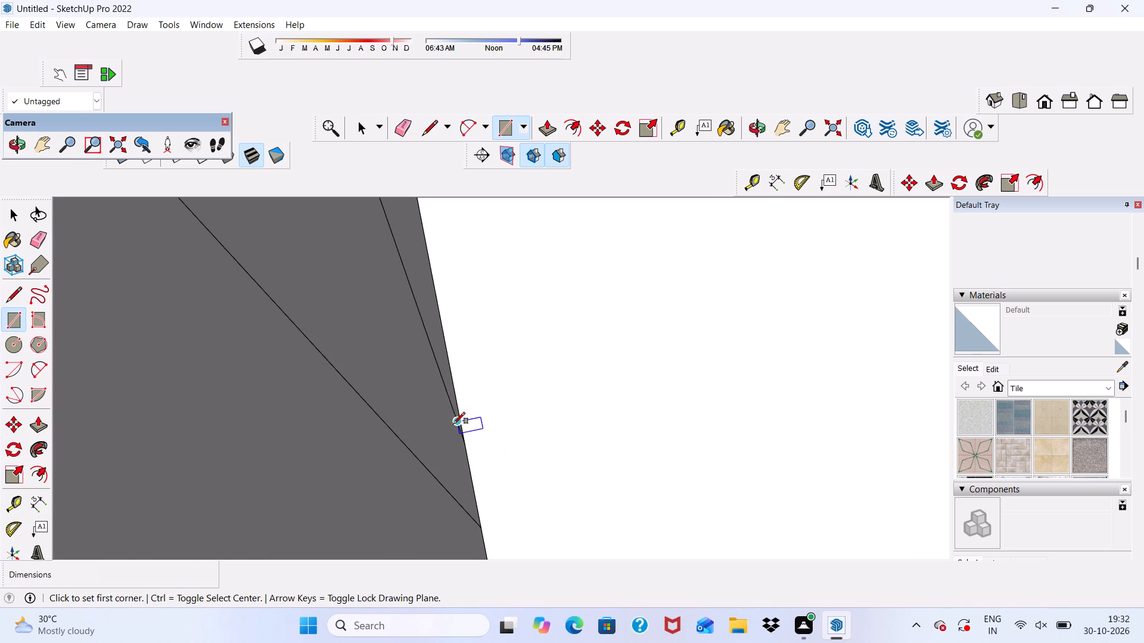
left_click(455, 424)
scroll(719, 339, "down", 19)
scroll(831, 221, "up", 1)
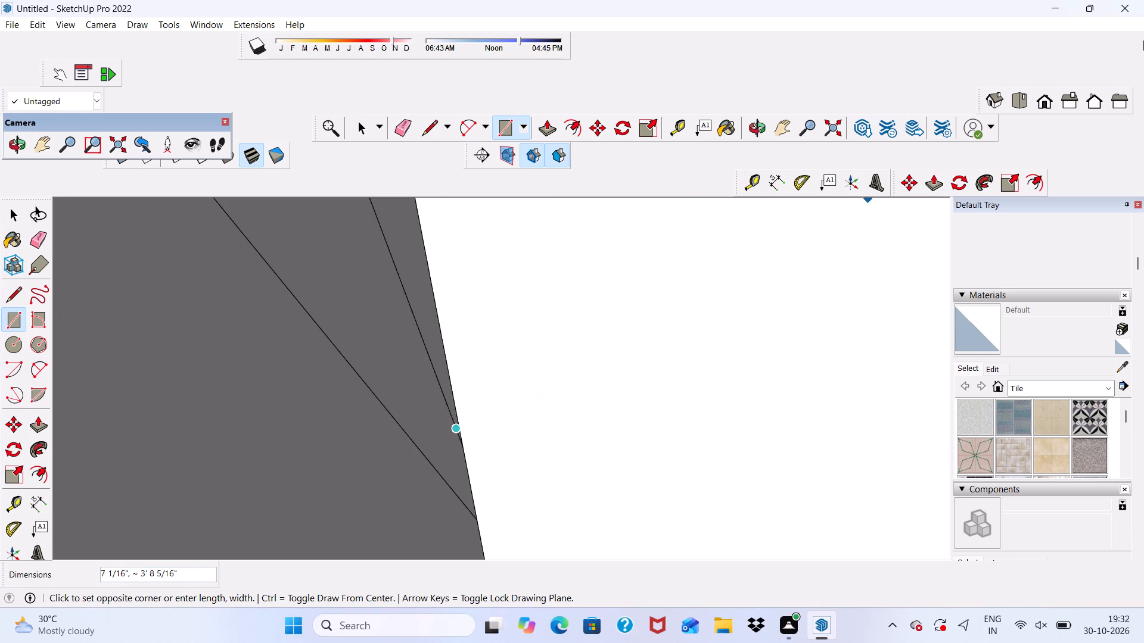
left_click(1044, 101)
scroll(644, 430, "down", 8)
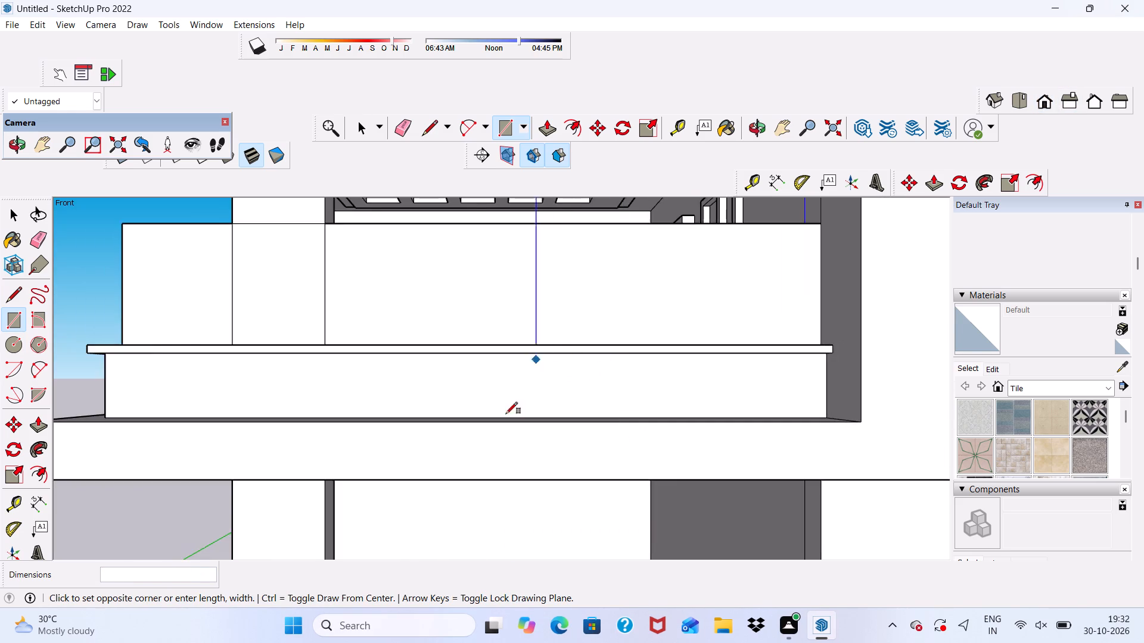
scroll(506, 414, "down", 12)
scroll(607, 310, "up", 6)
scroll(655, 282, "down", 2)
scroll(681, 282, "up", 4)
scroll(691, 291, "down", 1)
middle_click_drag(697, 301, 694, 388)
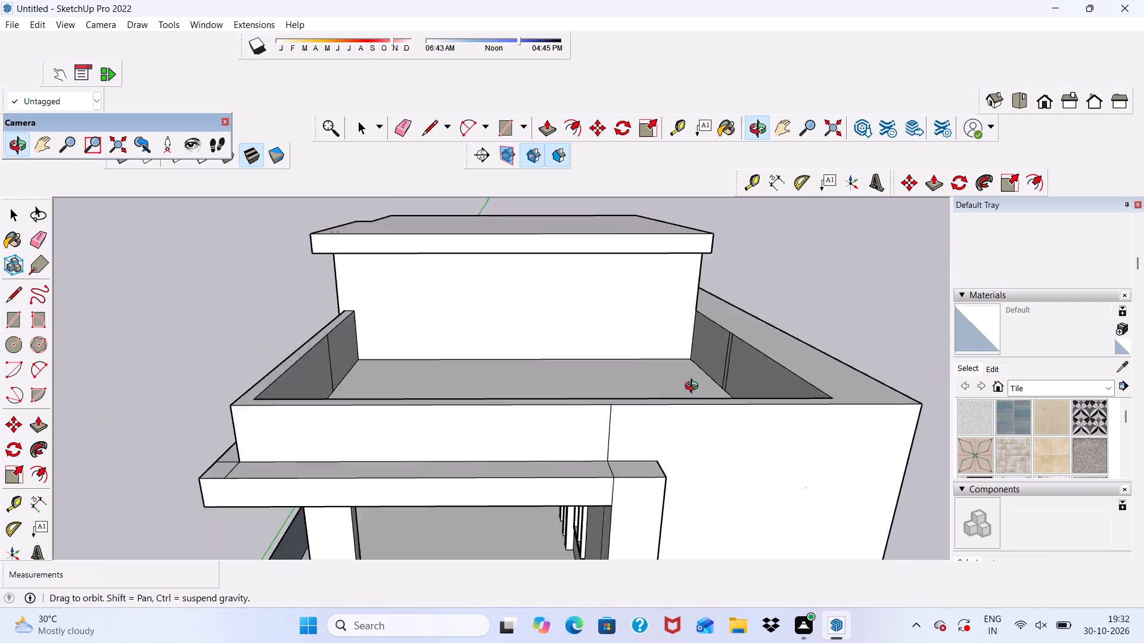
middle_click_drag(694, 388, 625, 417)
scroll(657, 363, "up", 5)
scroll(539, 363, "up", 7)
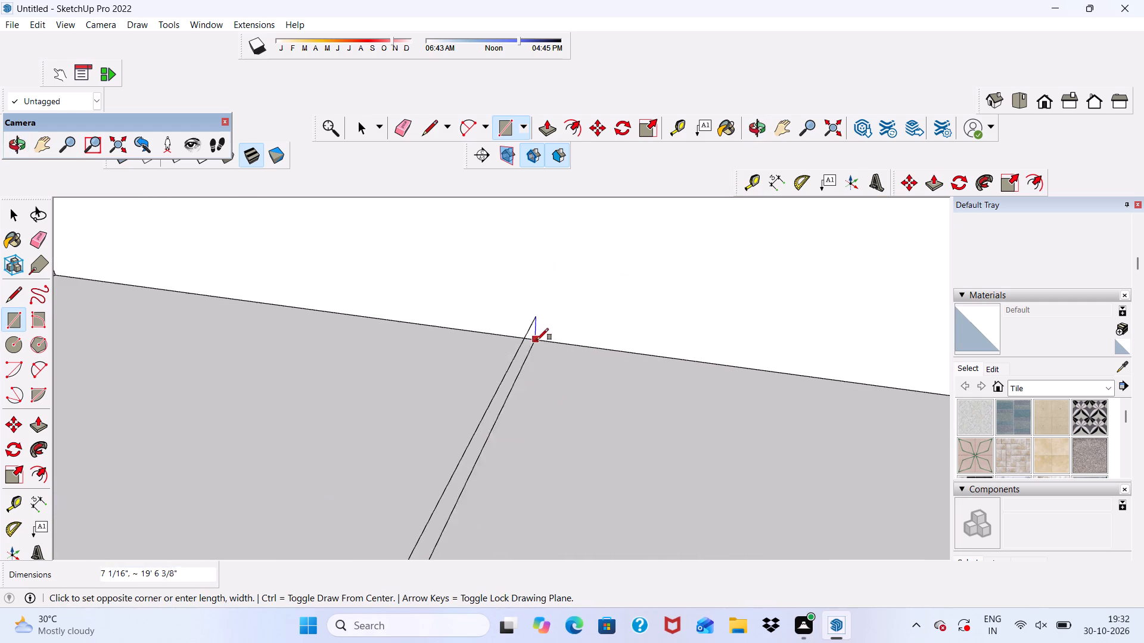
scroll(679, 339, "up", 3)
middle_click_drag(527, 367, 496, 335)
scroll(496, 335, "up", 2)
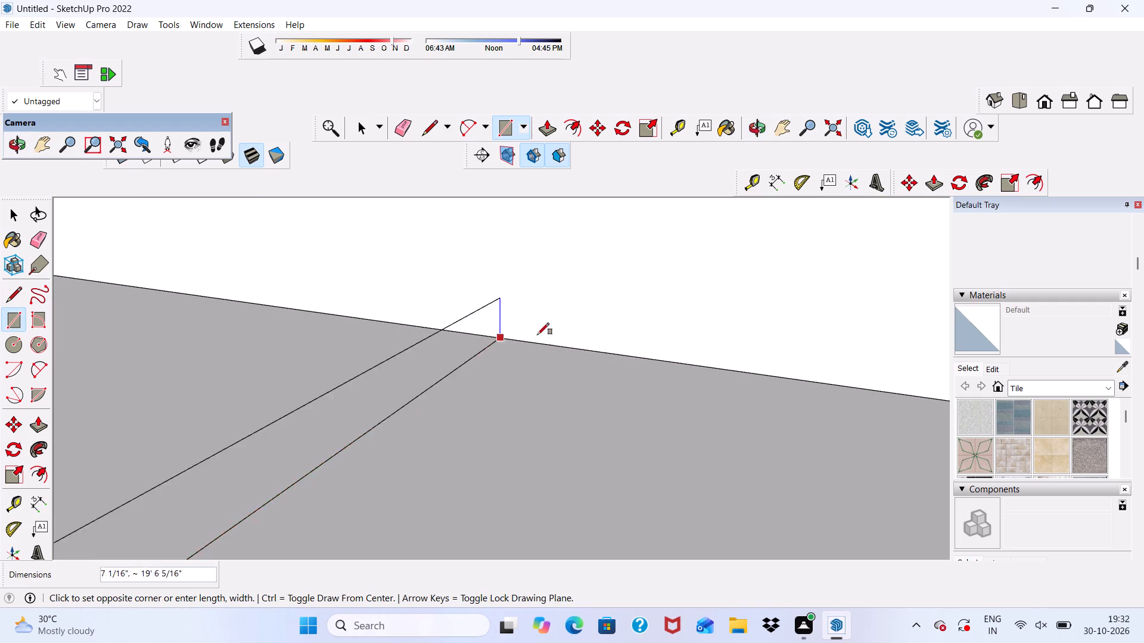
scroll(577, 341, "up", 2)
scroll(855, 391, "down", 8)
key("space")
Draw a thin 3" by about 19' 5 7/8" rectangle across the terrace from the foot of the front parapet's seam to the rear wall.
scroll(622, 368, "down", 3)
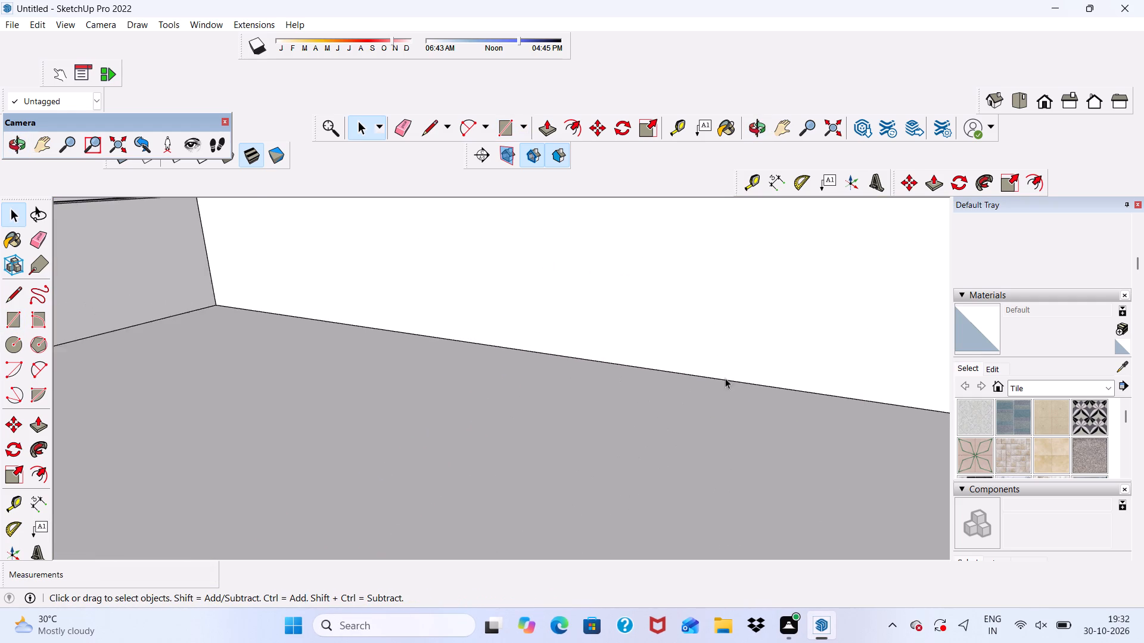
scroll(725, 378, "down", 11)
middle_click_drag(717, 476, 456, 516)
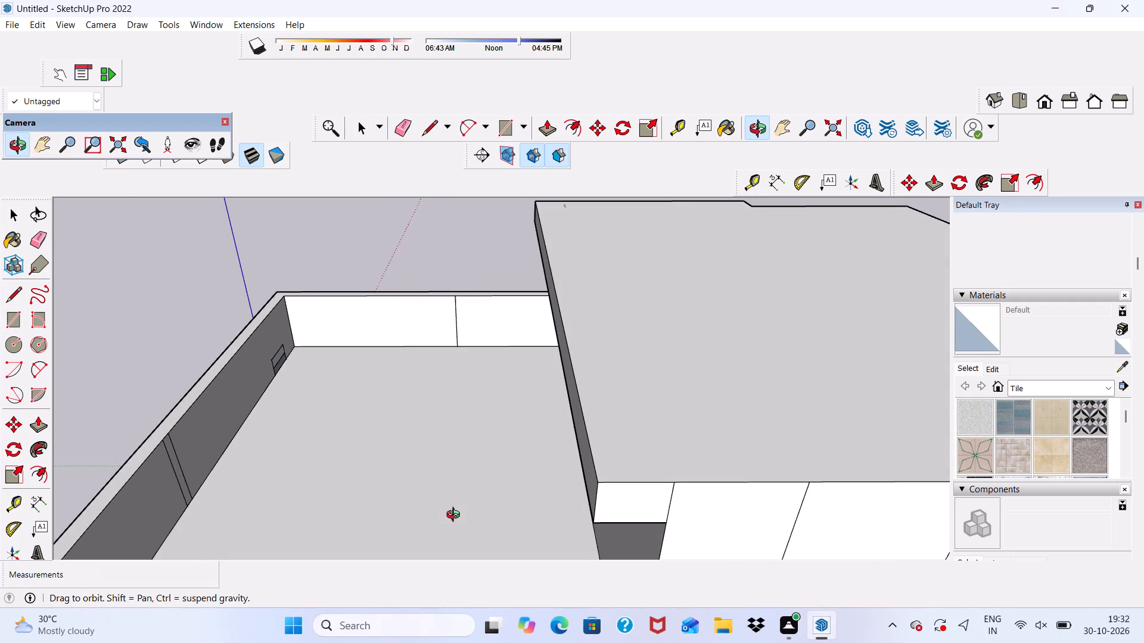
middle_click_drag(456, 516, 455, 507)
scroll(462, 408, "down", 4)
middle_click_drag(449, 466, 401, 520)
scroll(355, 421, "down", 2)
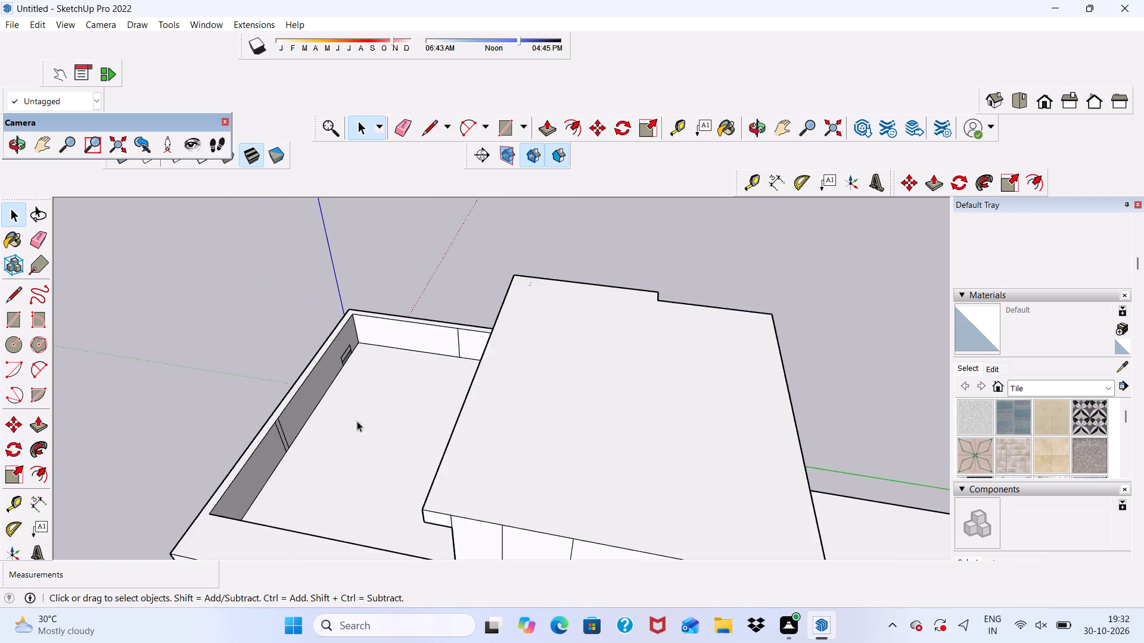
scroll(357, 421, "down", 2)
middle_click_drag(332, 501, 317, 573)
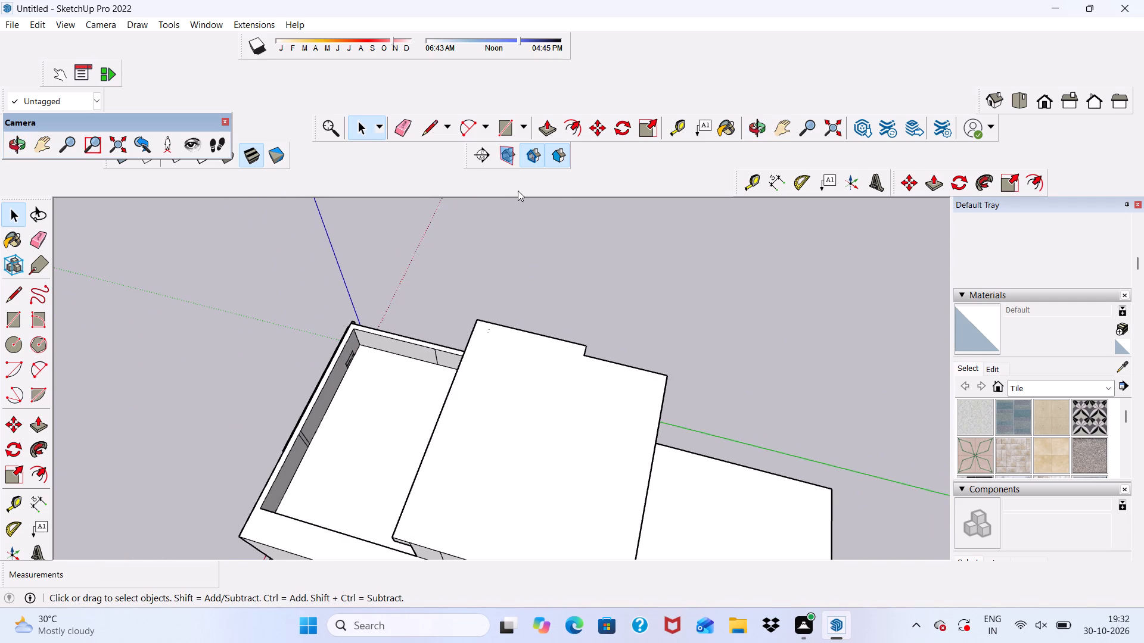
left_click(501, 133)
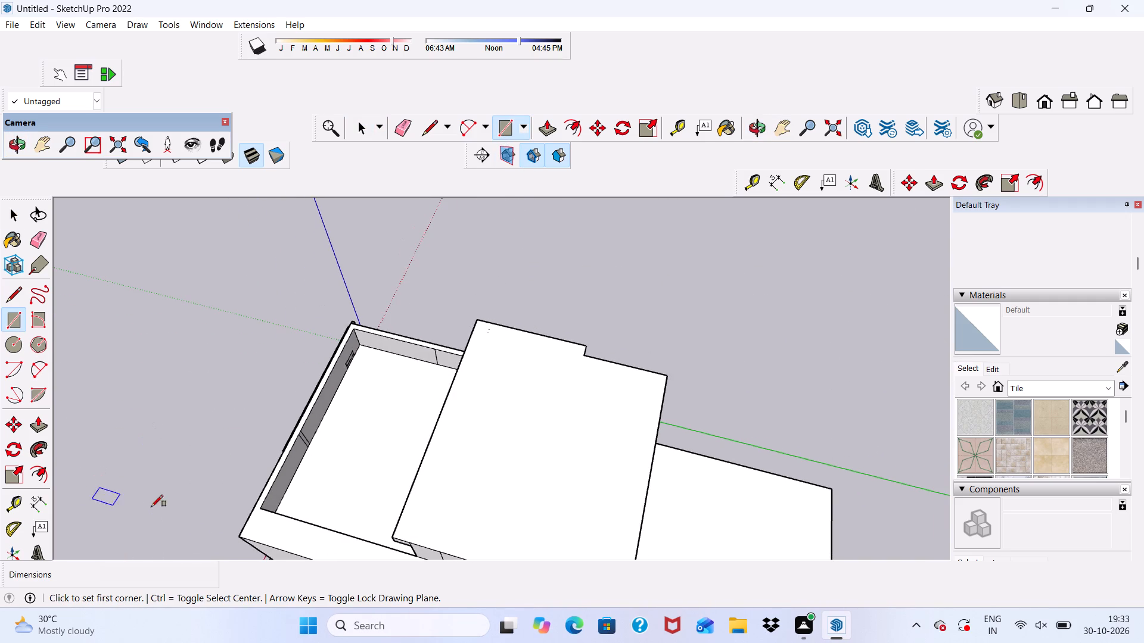
scroll(296, 470, "up", 5)
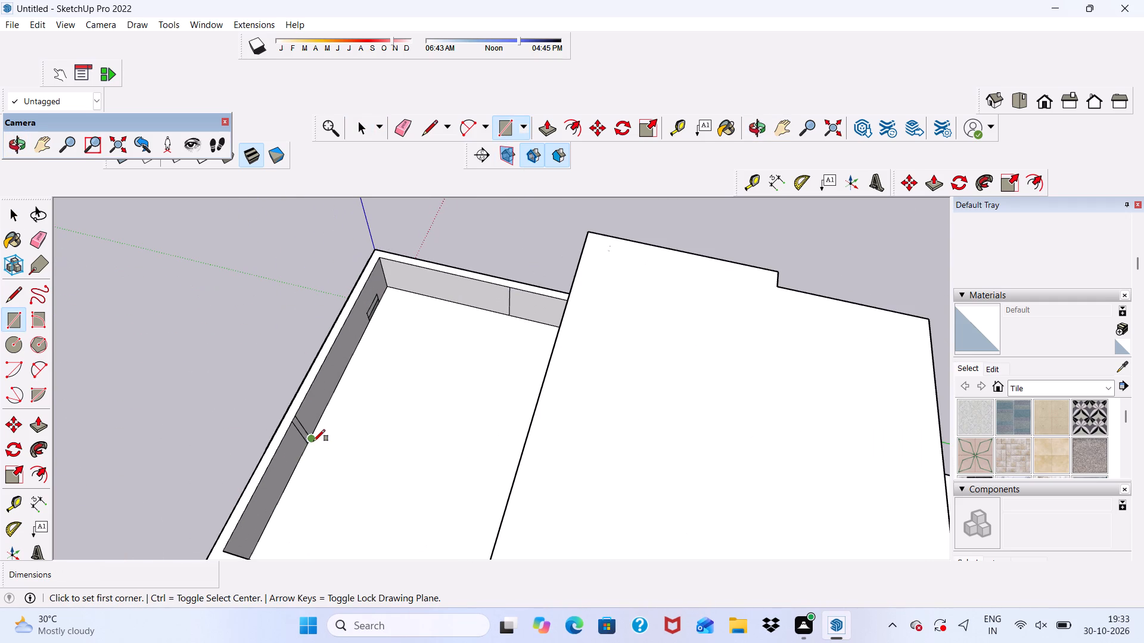
left_click(313, 440)
scroll(499, 529, "up", 2)
scroll(458, 504, "up", 4)
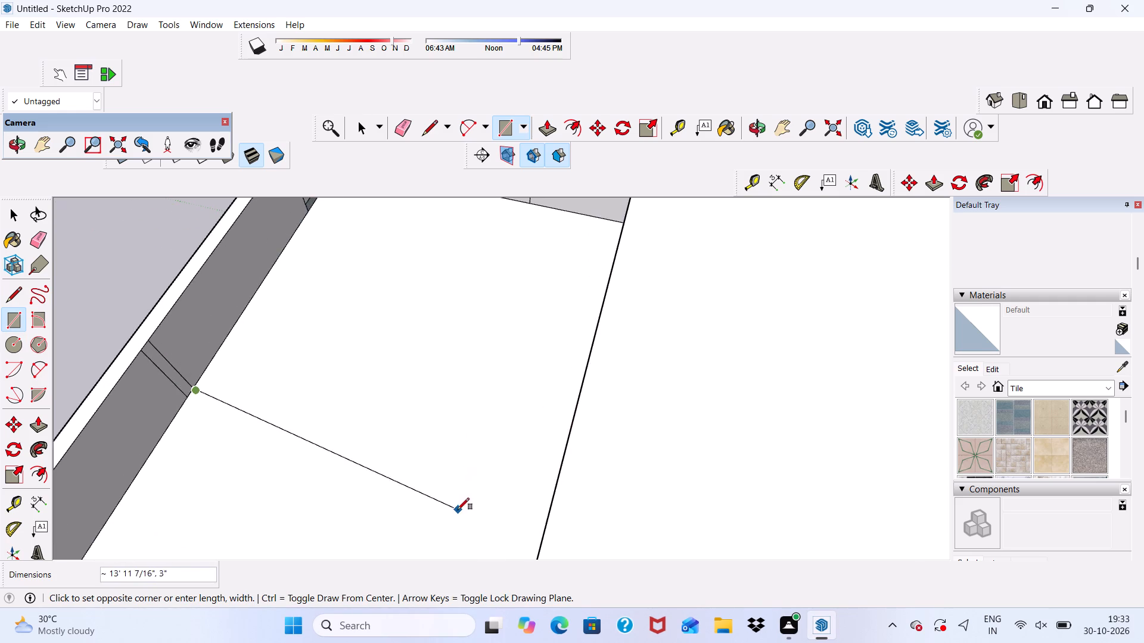
scroll(475, 389, "down", 7)
middle_click_drag(412, 429, 498, 447)
scroll(534, 476, "up", 5)
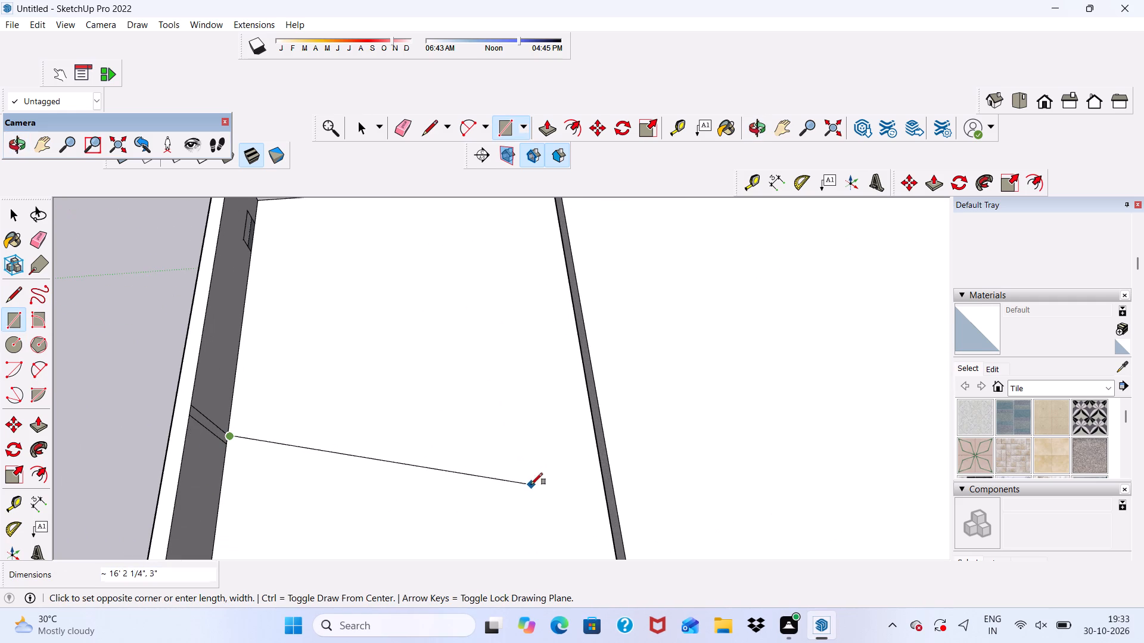
scroll(503, 383, "up", 3)
scroll(620, 405, "up", 2)
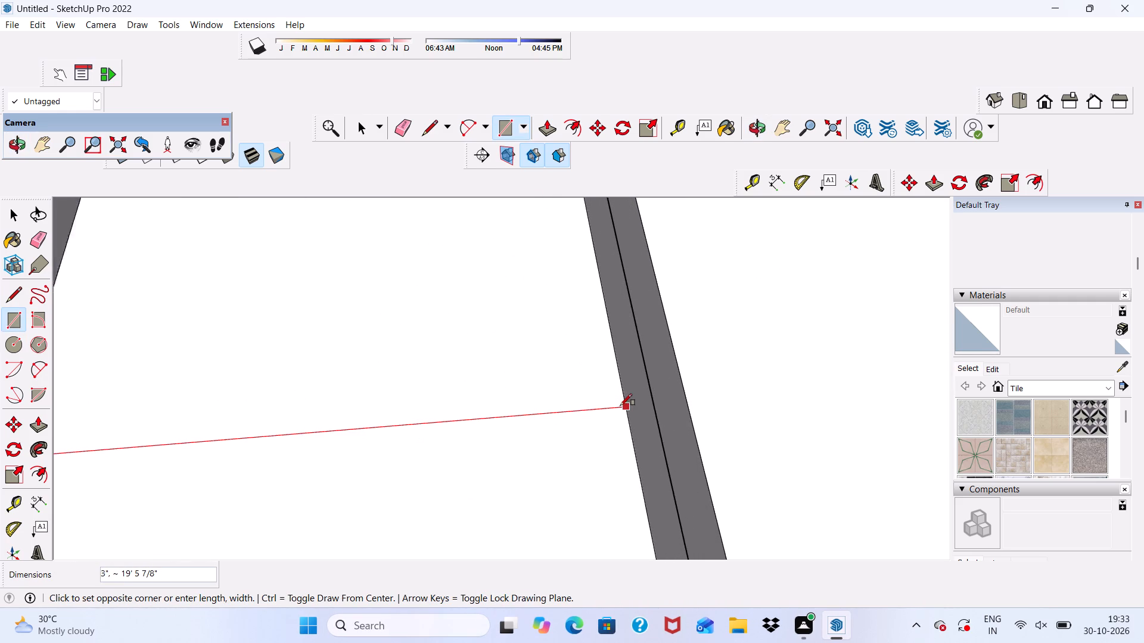
scroll(620, 405, "up", 2)
left_click(621, 405)
left_click(629, 410)
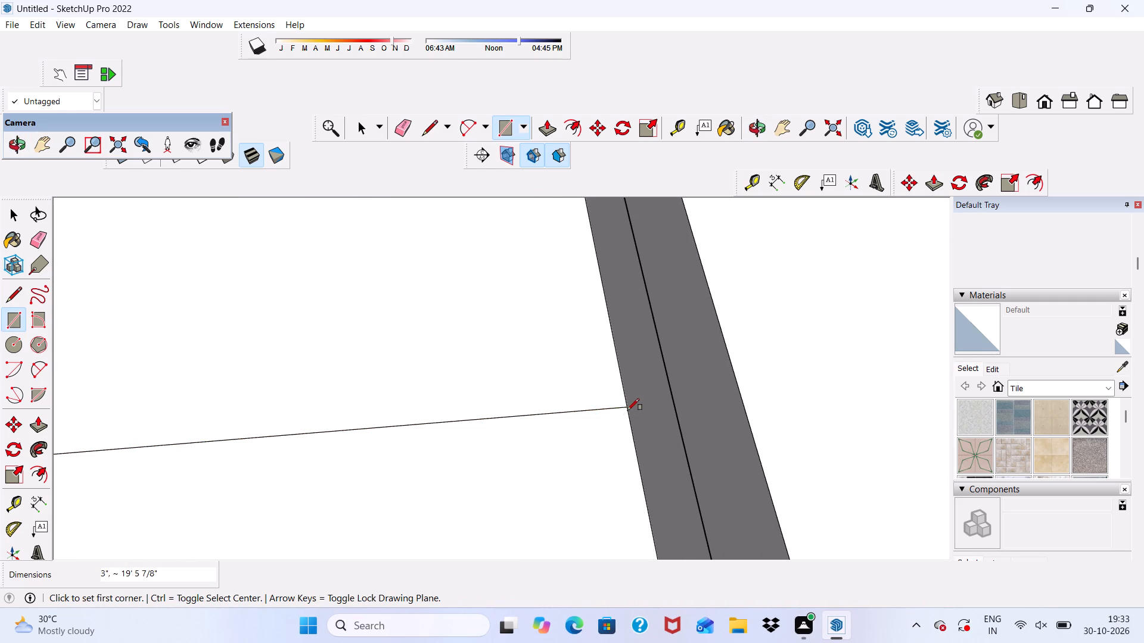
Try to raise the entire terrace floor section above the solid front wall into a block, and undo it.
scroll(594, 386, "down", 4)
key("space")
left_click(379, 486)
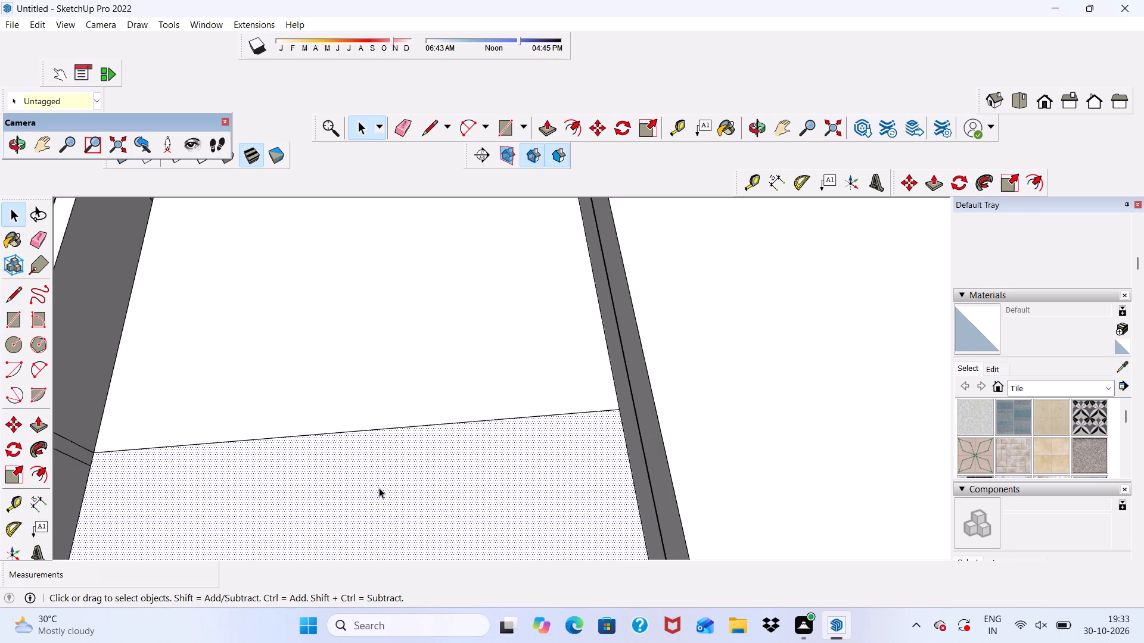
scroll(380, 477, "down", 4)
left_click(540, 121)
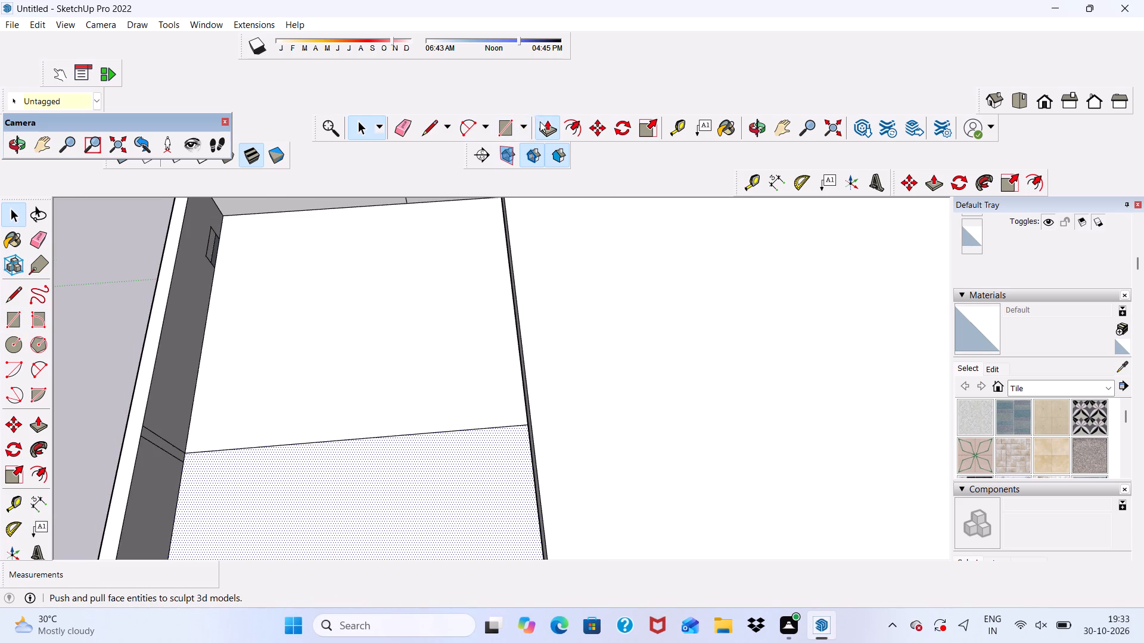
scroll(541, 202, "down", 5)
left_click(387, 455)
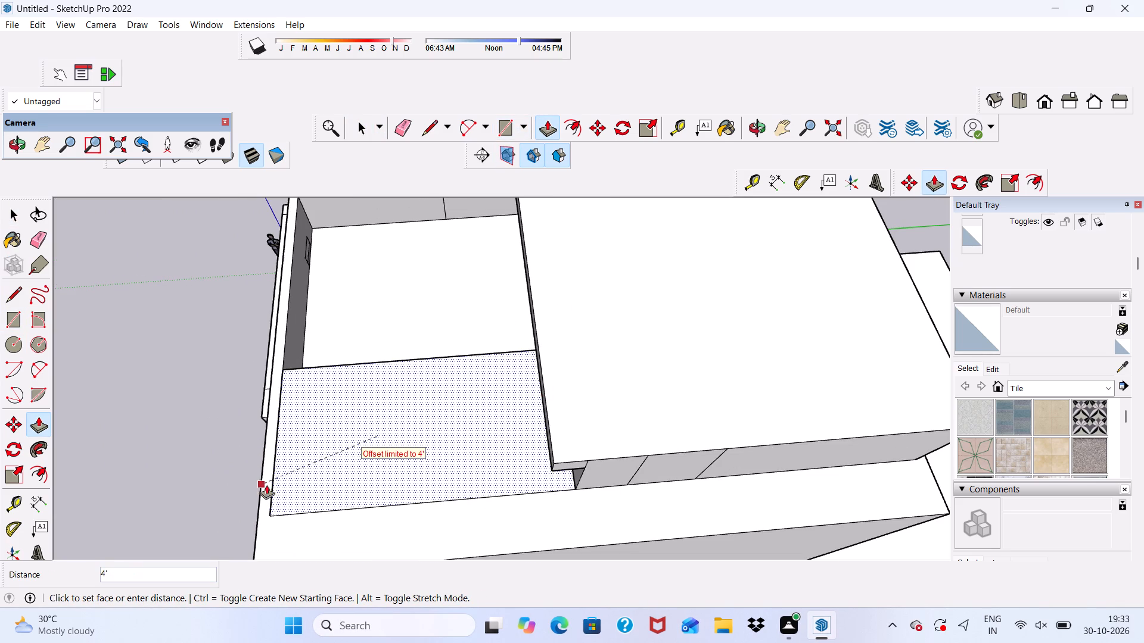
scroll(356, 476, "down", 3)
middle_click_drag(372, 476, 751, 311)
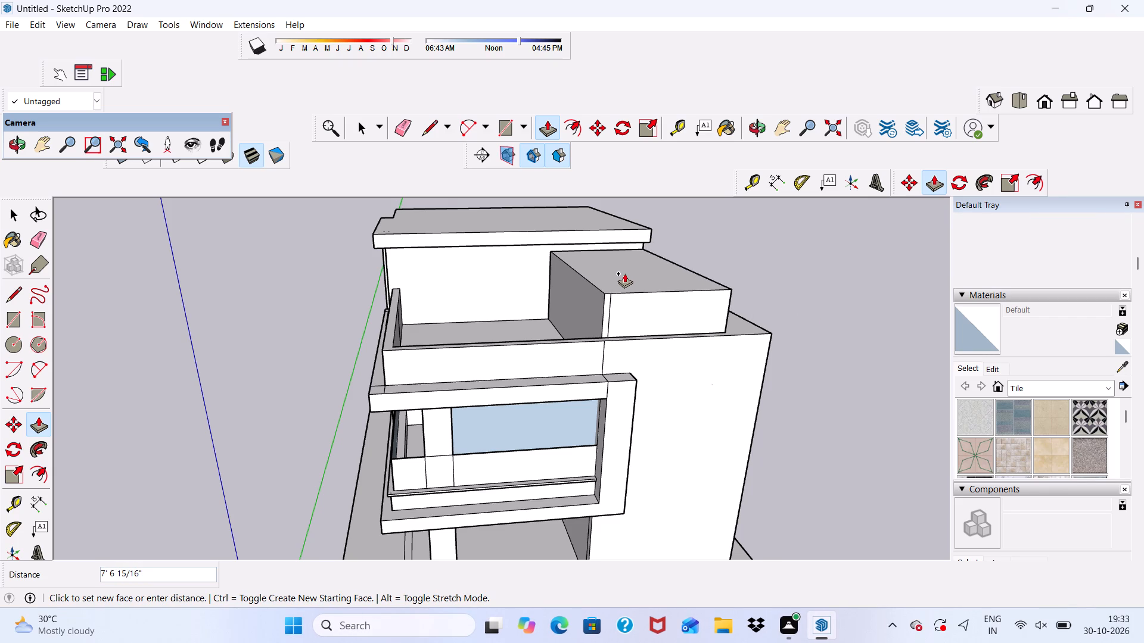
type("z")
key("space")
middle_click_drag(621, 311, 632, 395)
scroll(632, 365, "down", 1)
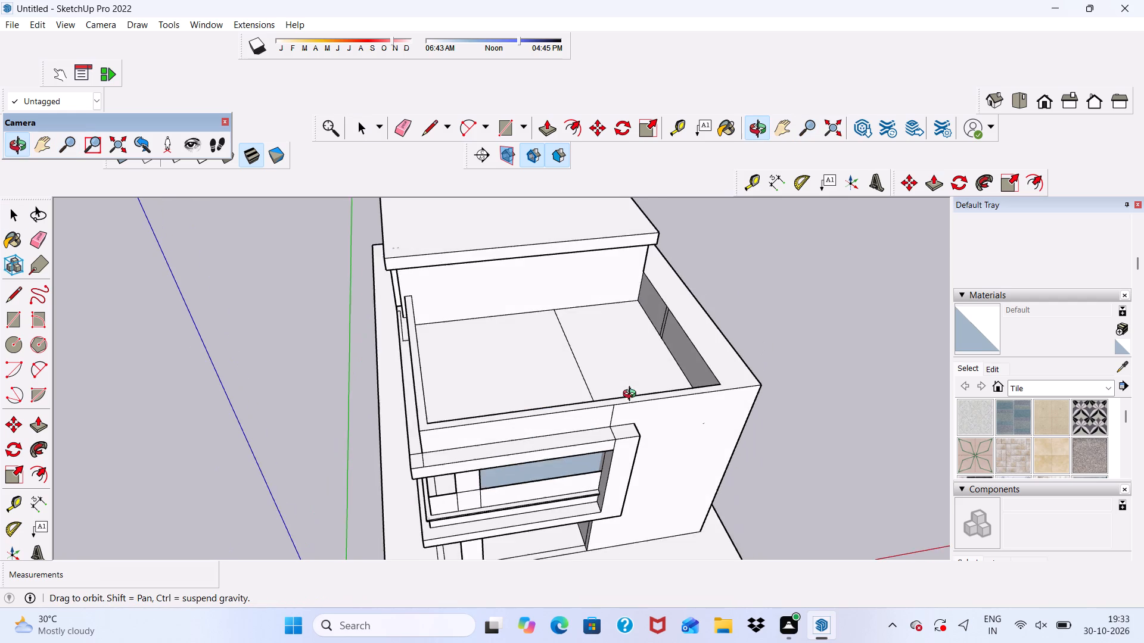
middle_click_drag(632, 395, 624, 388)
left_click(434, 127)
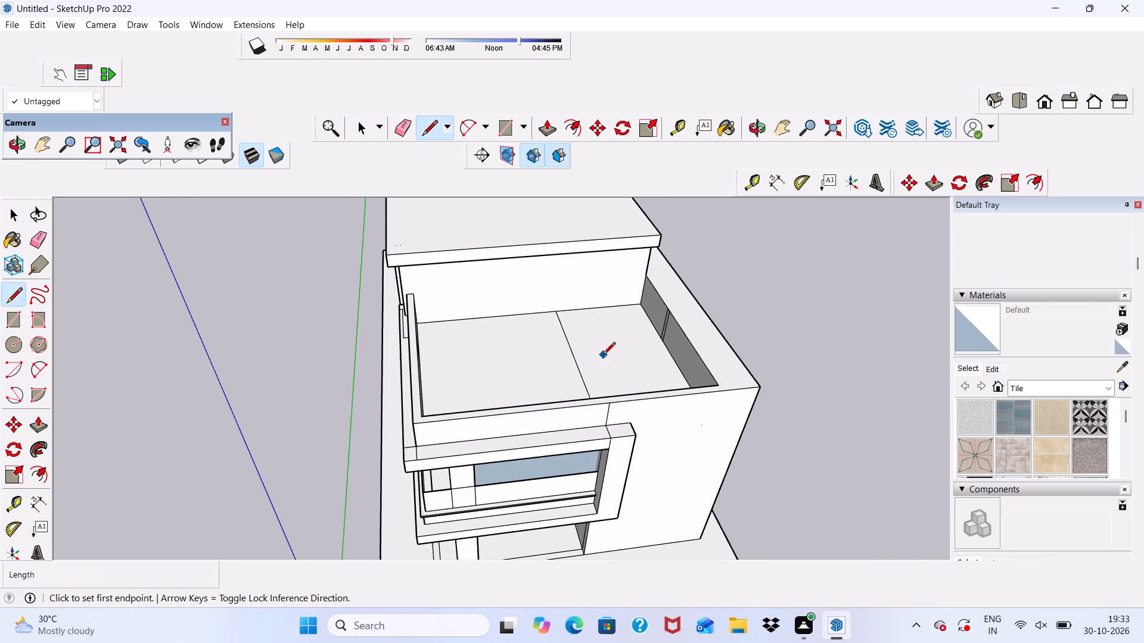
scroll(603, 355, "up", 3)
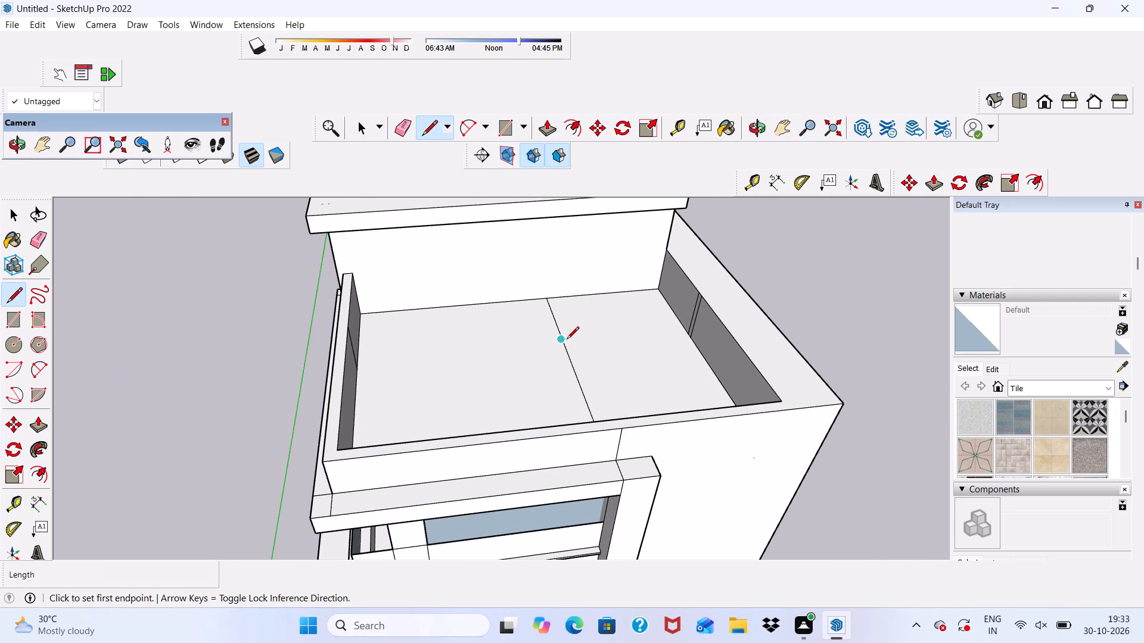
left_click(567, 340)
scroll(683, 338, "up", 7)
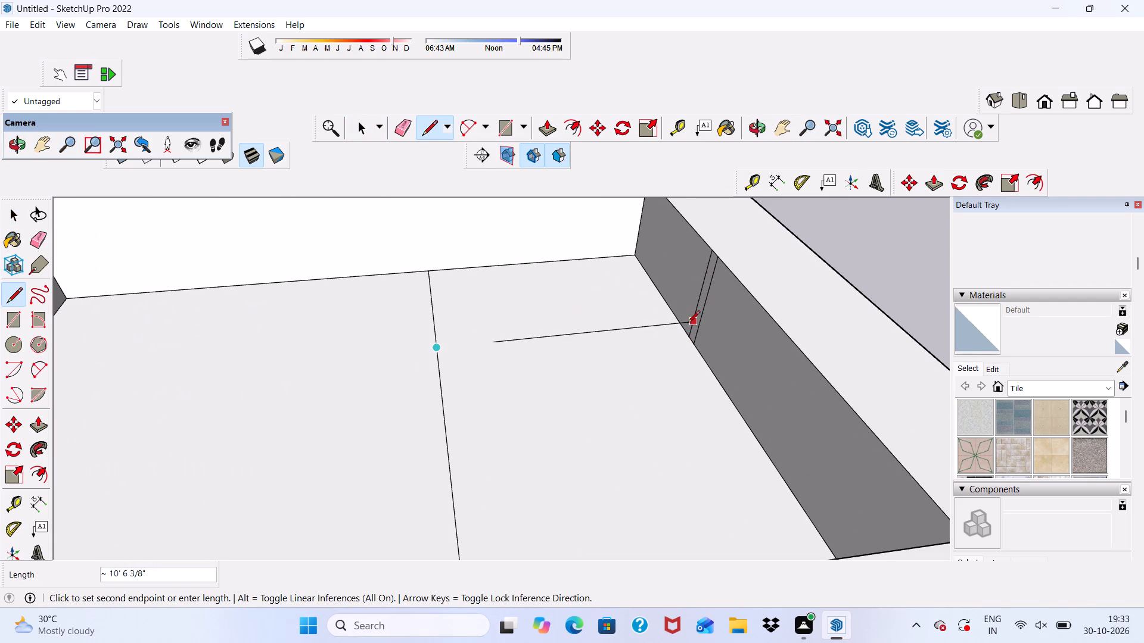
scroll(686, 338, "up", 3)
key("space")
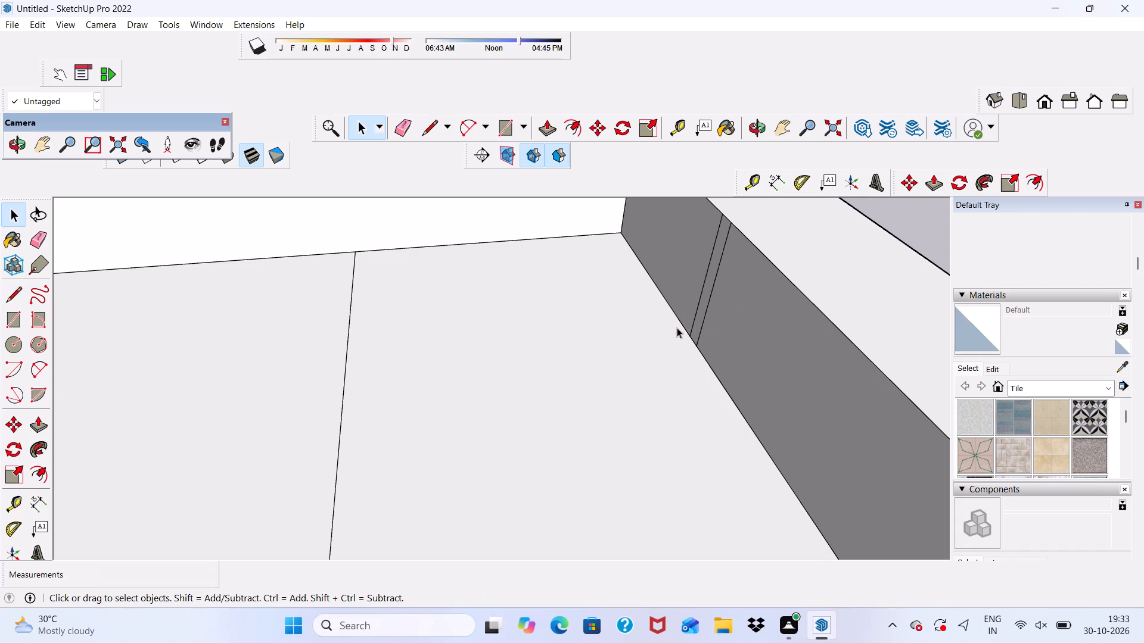
Draw a line about 10' 1" long across the terrace floor from the foot of the side parapet's seam to the dividing line.
left_click(431, 131)
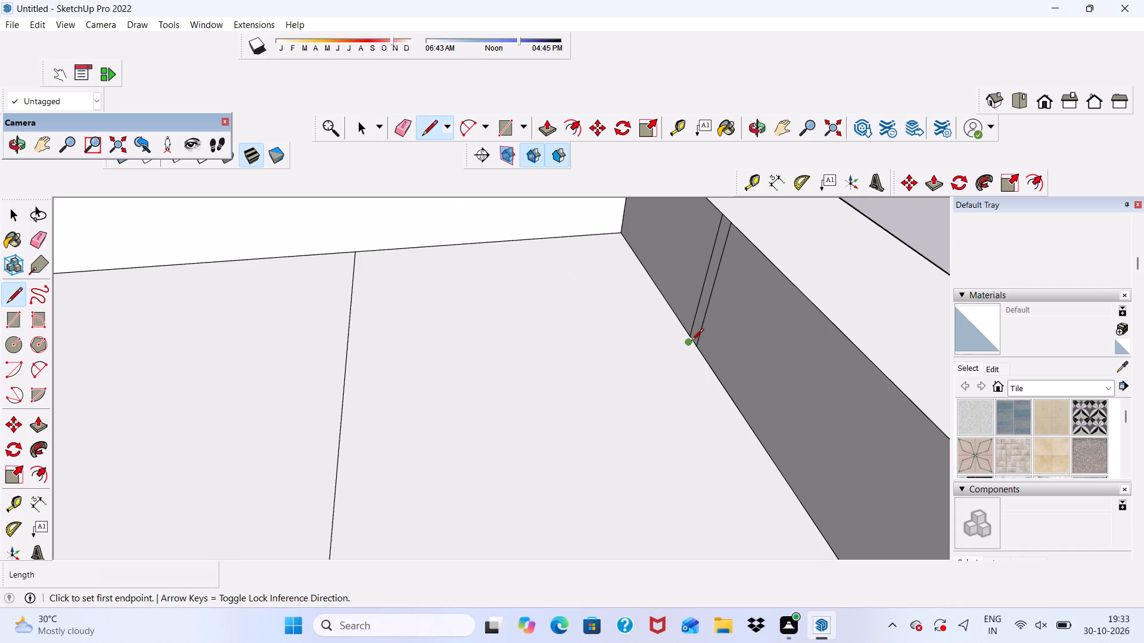
left_click(689, 339)
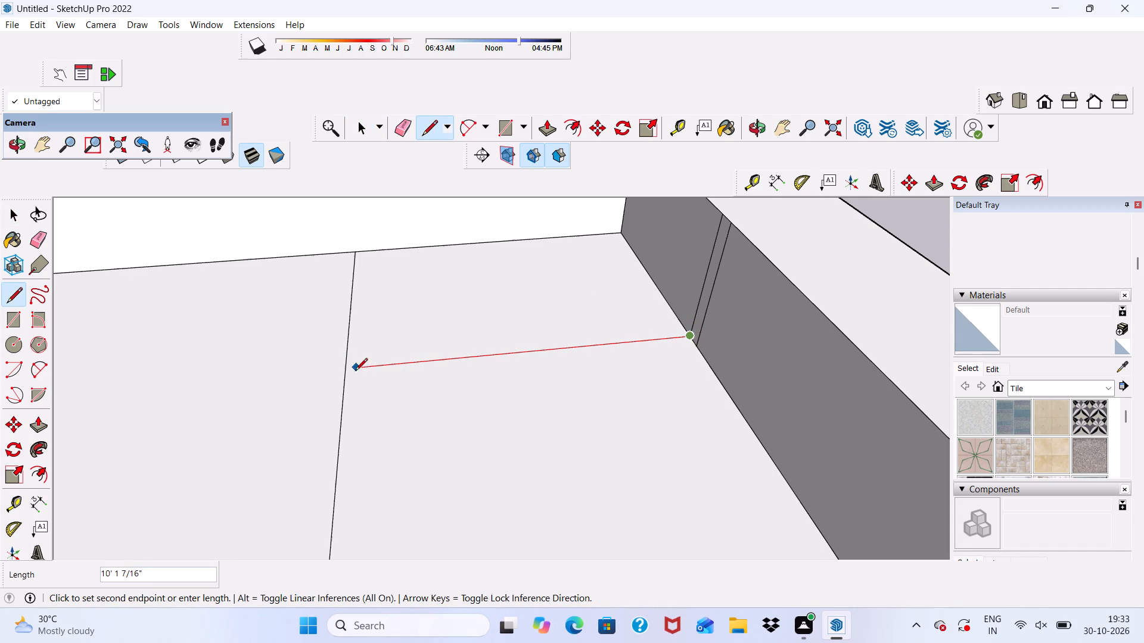
left_click(351, 373)
scroll(304, 388, "down", 3)
key("space")
Push/Pull the front corner section of the terrace floor upward 10'.
left_click(409, 397)
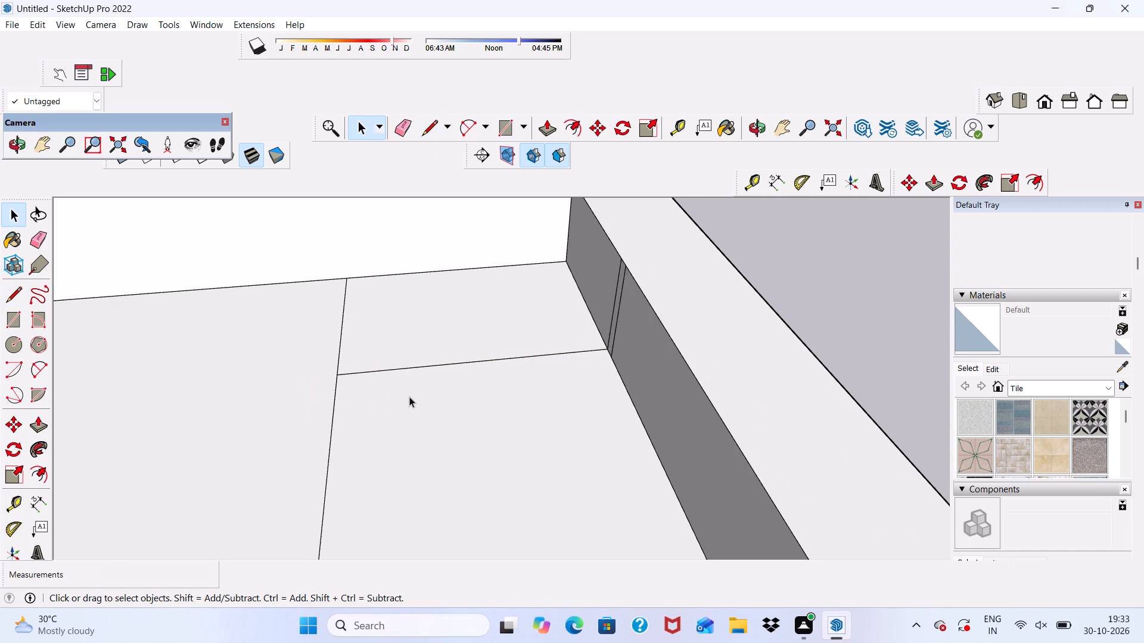
left_click(552, 130)
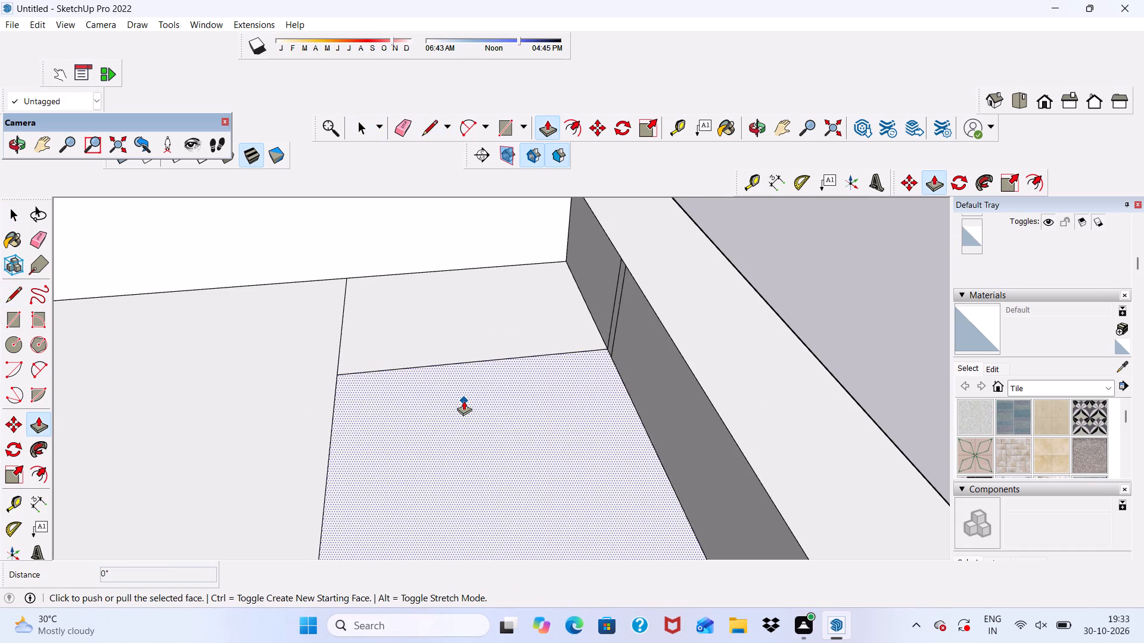
left_click(464, 401)
scroll(456, 333, "down", 6)
scroll(529, 303, "down", 4)
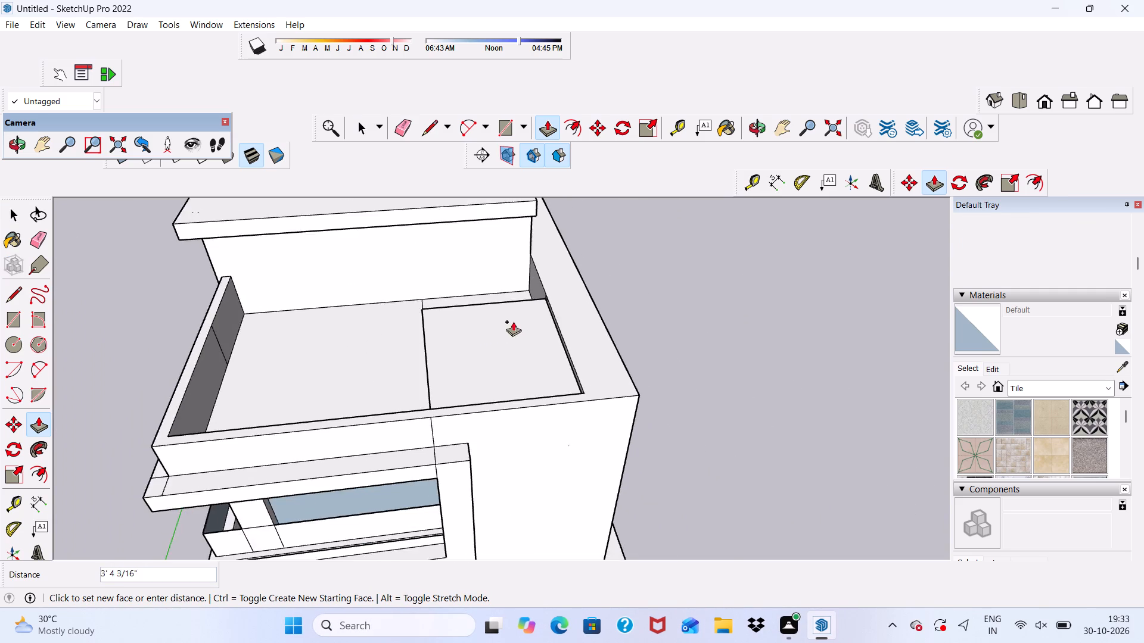
scroll(512, 321, "down", 4)
type("10'")
key("Return")
key("space")
Erase the stray vertical edge on the front face of the raised terrace block.
scroll(496, 273, "down", 3)
middle_click_drag(498, 381, 498, 364)
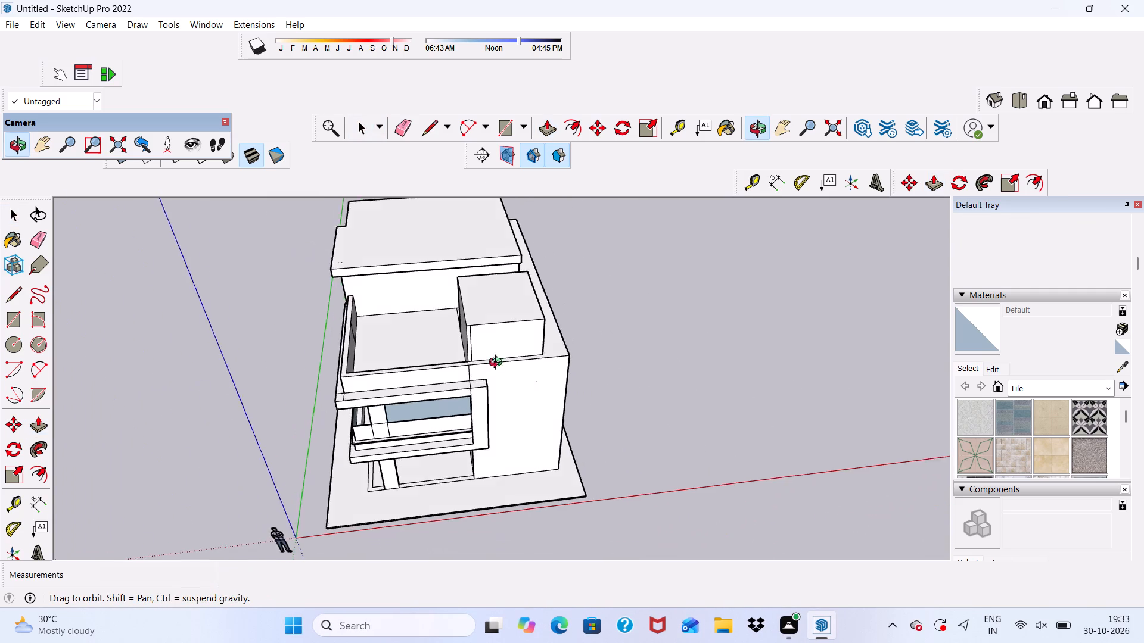
middle_click_drag(498, 364, 453, 245)
scroll(450, 249, "up", 1)
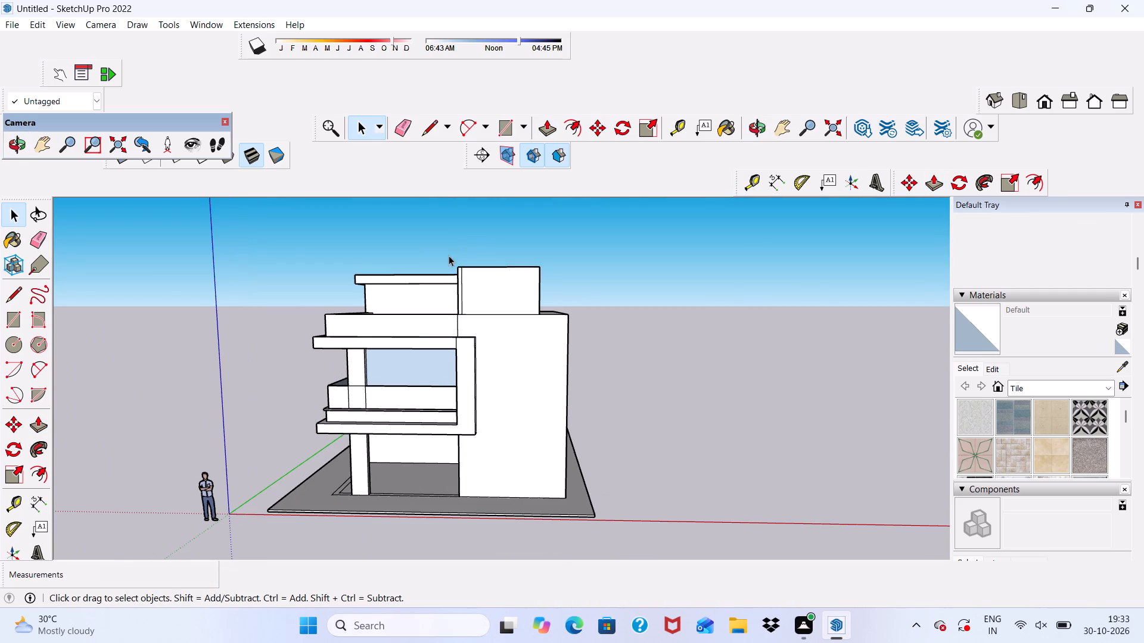
scroll(572, 422, "up", 4)
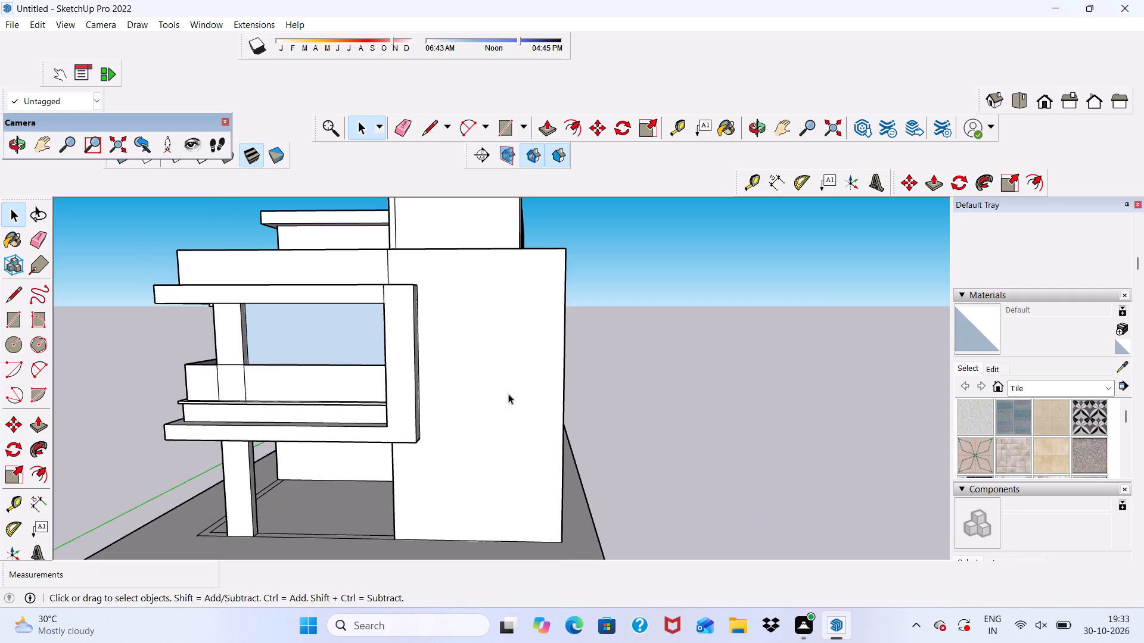
middle_click_drag(395, 230, 394, 333)
scroll(394, 264, "up", 3)
left_click(394, 264)
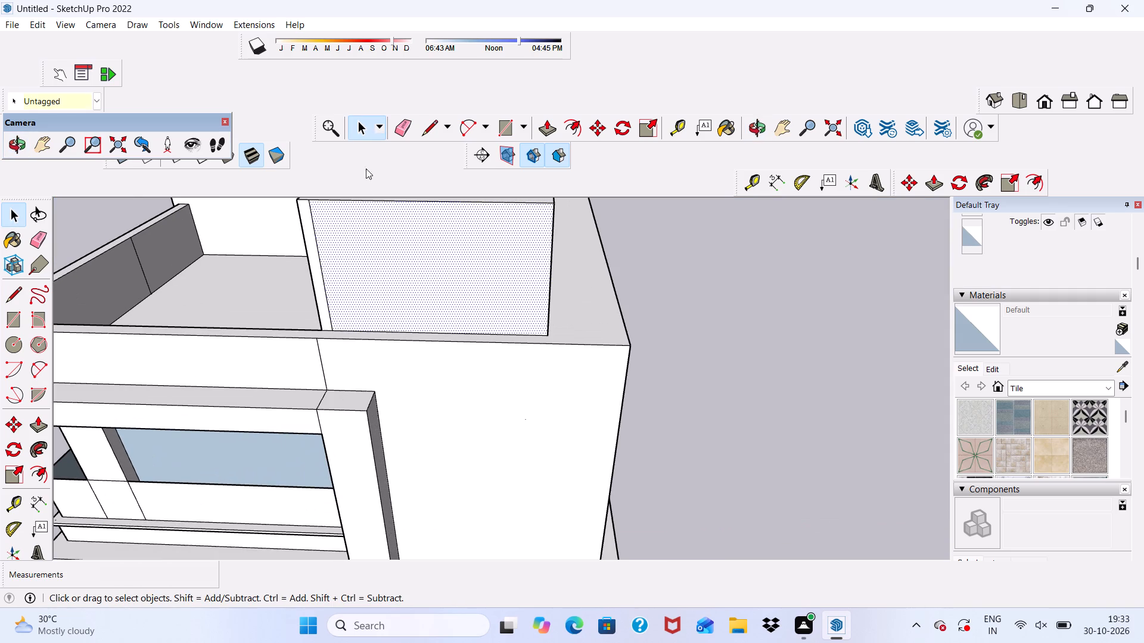
left_click(400, 124)
left_click_drag(319, 277, 329, 289)
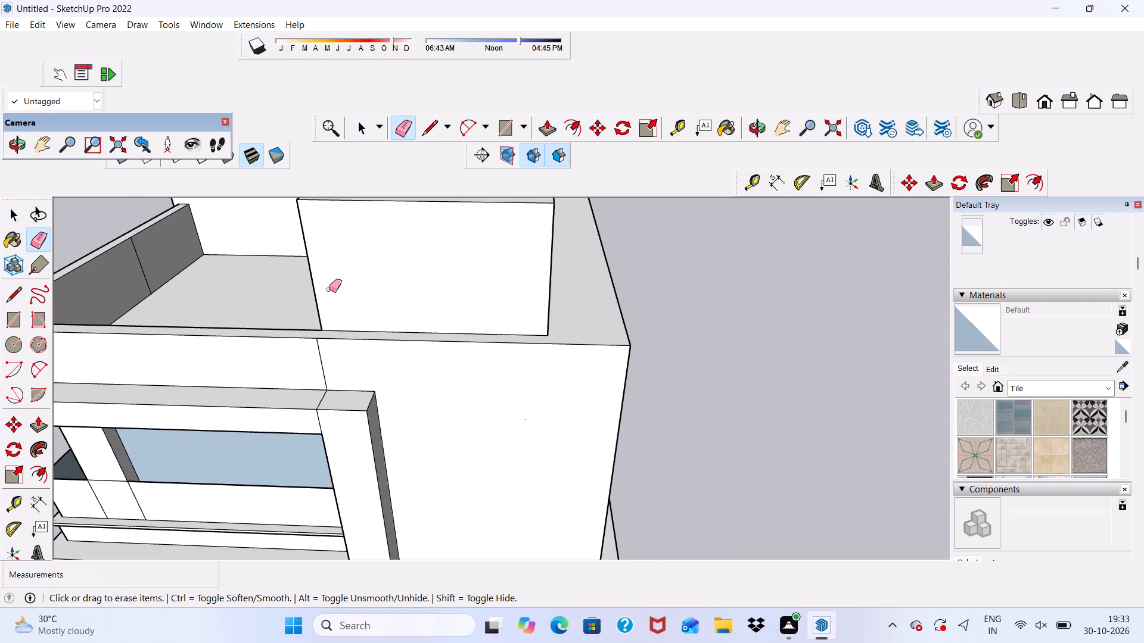
key("space")
Push/Pull the raised block's front face outward 9" to line up with the outer face of the front wall.
left_click(357, 288)
scroll(587, 249, "down", 3)
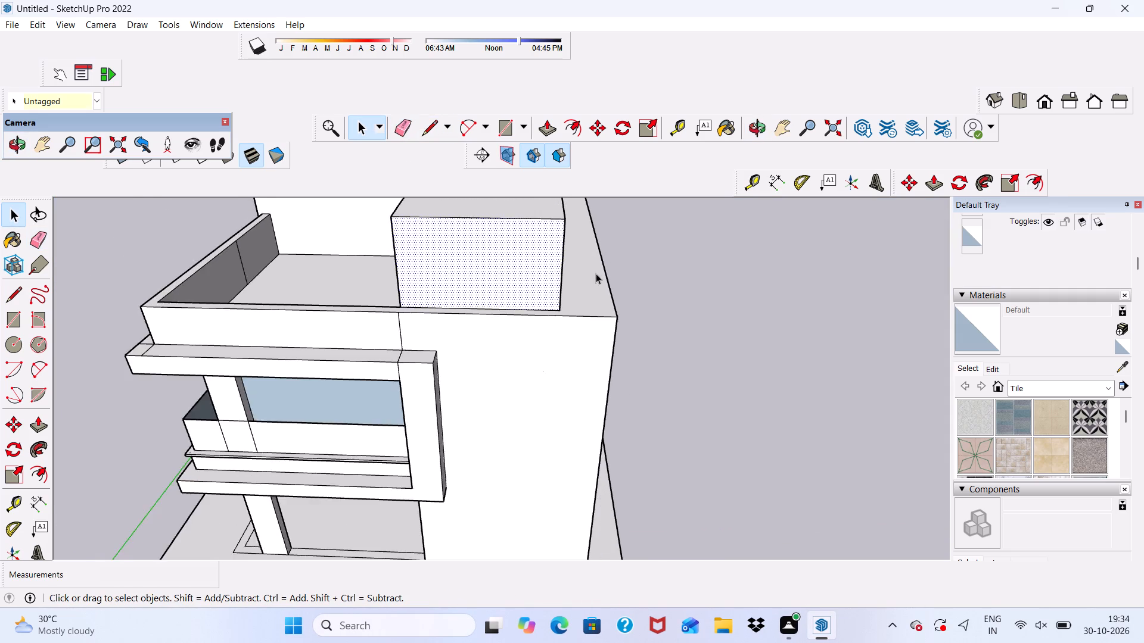
scroll(587, 288, "down", 1)
middle_click_drag(586, 290, 520, 264)
left_click(547, 124)
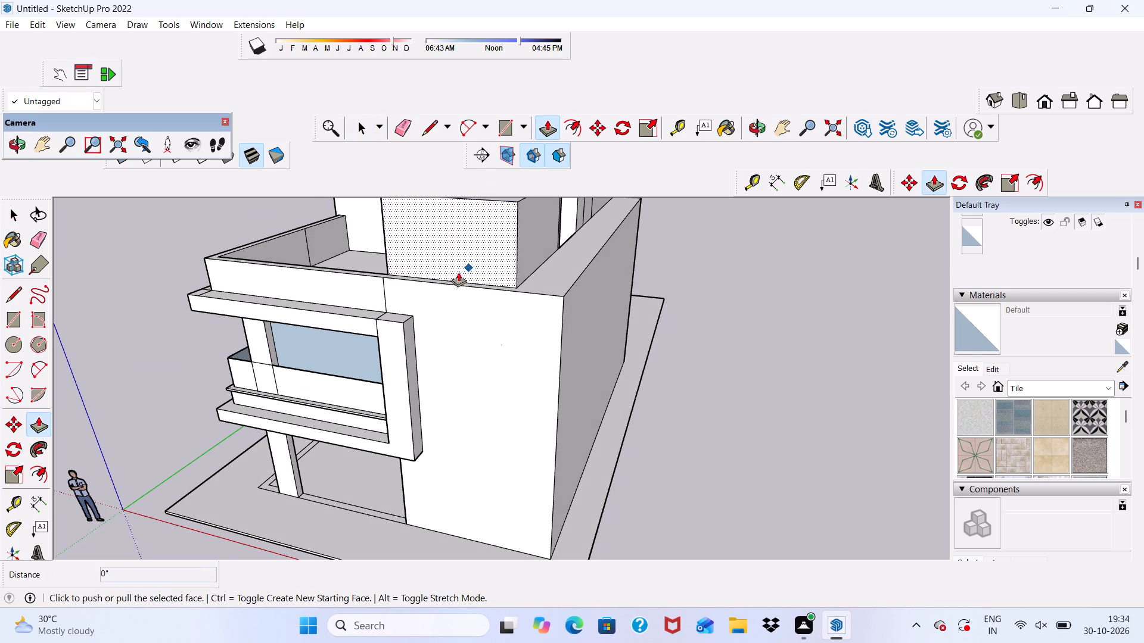
left_click(470, 239)
left_click(536, 298)
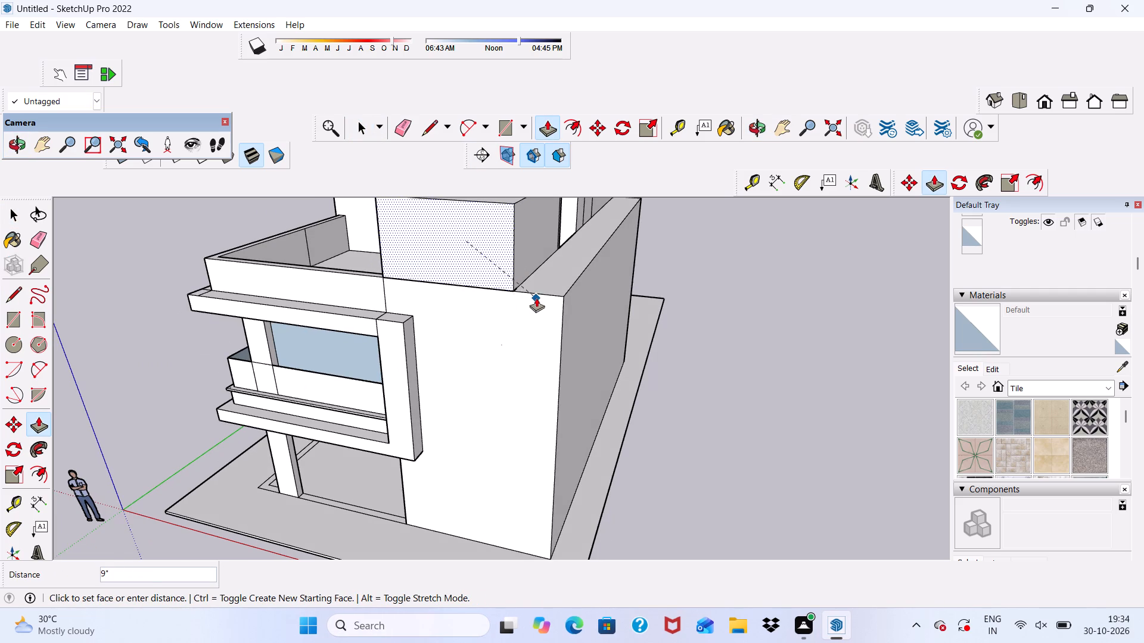
scroll(527, 245, "up", 2)
key("space")
Push/Pull the raised block's outer side face outward 3' 7 5/8" to line up with the house's side wall.
left_click(527, 245)
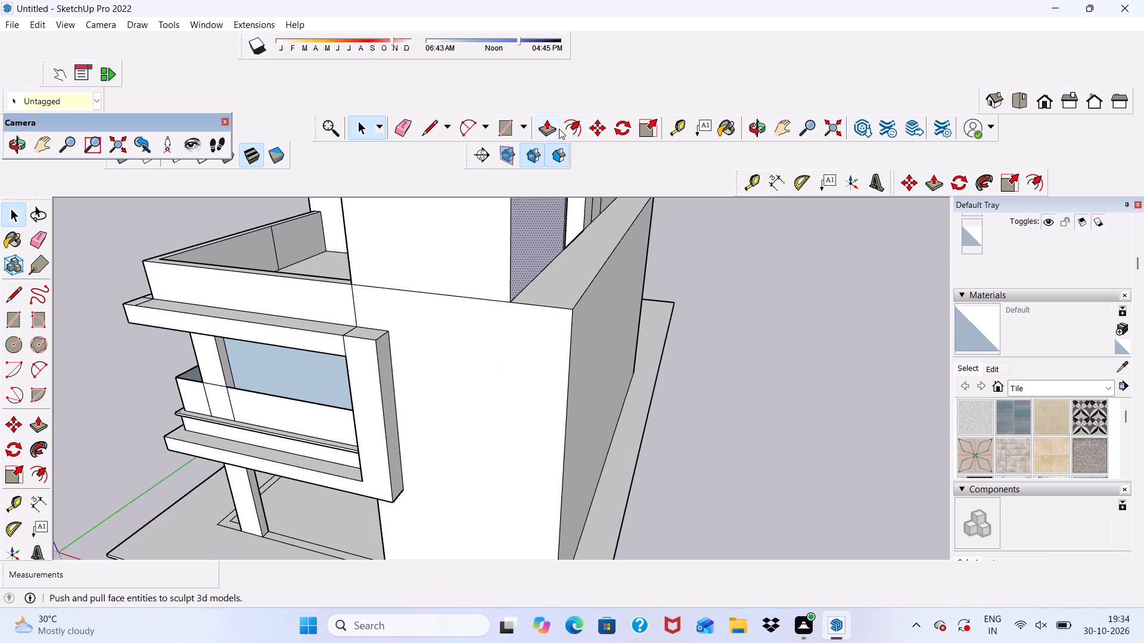
left_click(544, 129)
left_click(506, 249)
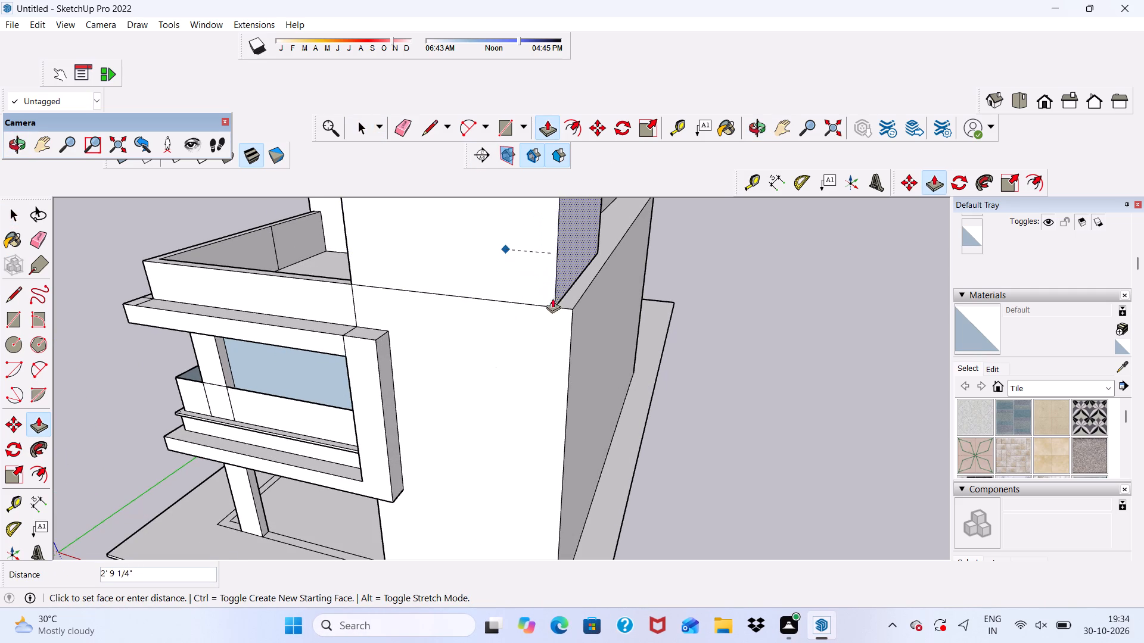
left_click(566, 313)
scroll(471, 291, "down", 6)
middle_click_drag(487, 301, 598, 232)
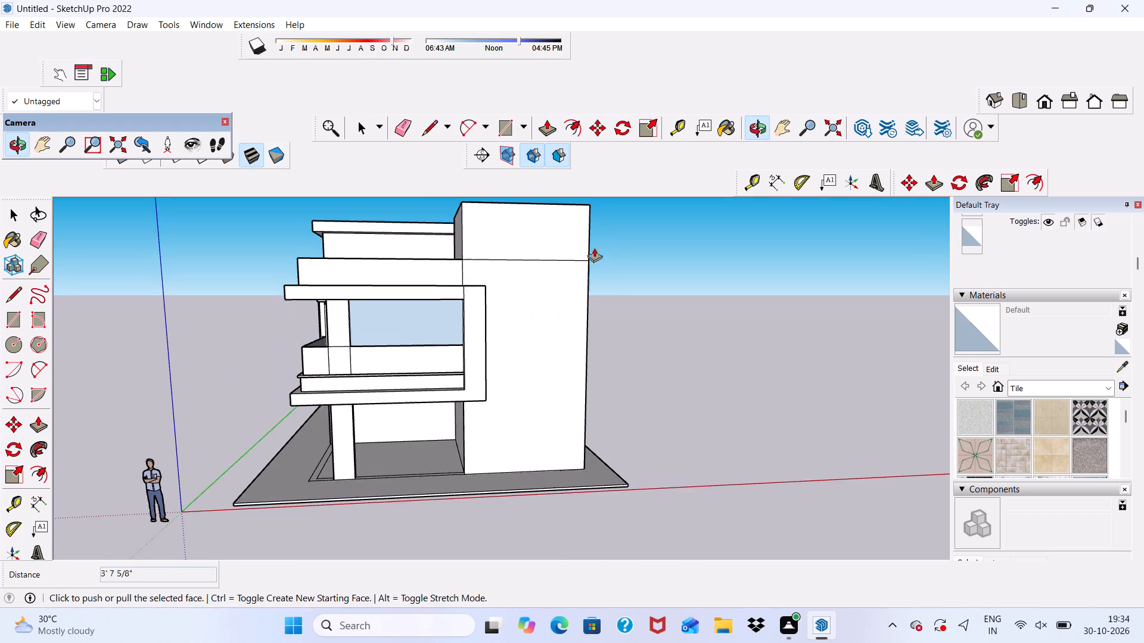
Delete the stray face closing off the upper-floor balcony opening beside the tower.
key("space")
scroll(400, 323, "up", 3)
left_click(400, 323)
key("Delete")
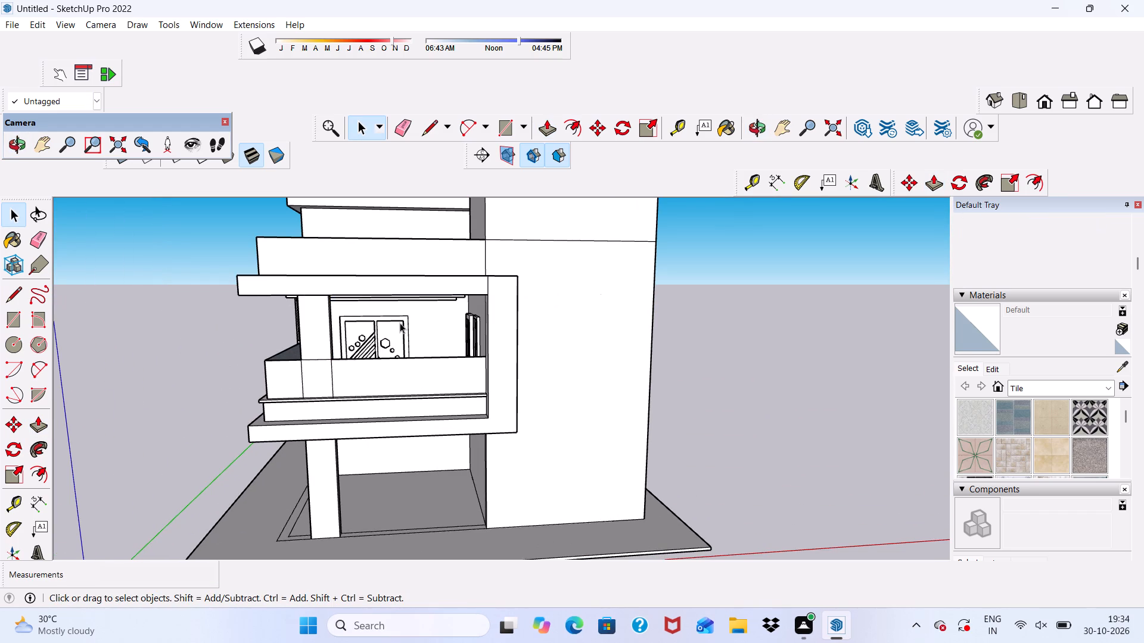
Erase the horizontal seam across the tower's front face, including the short leftover stub beside the terrace parapet.
scroll(536, 430, "down", 3)
middle_click_drag(509, 434, 511, 442)
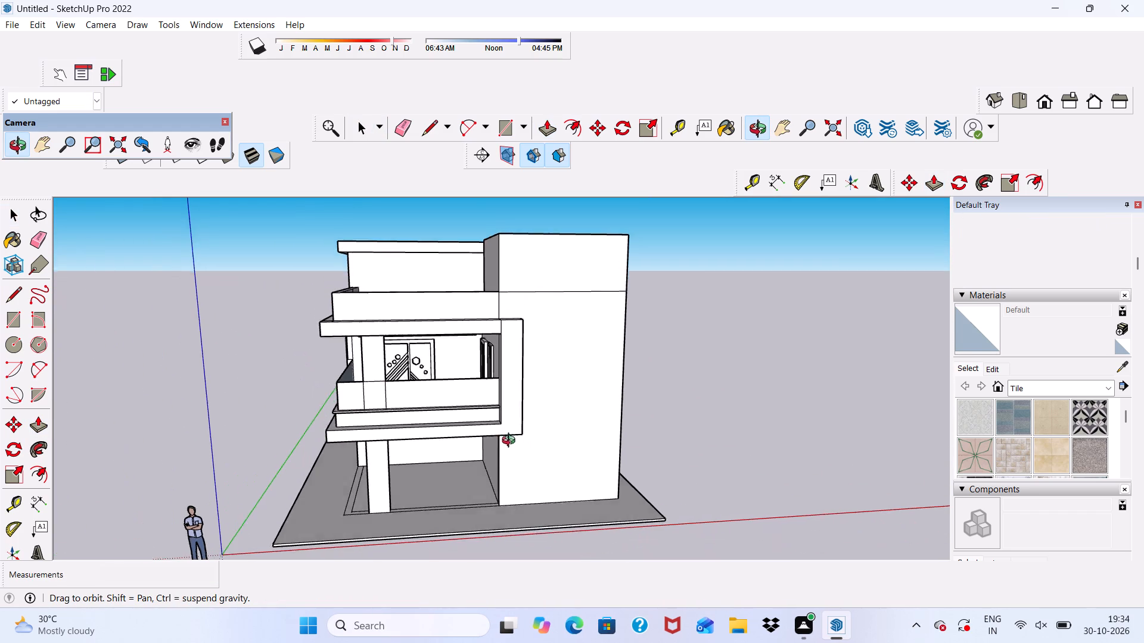
middle_click_drag(511, 442, 456, 426)
scroll(498, 327, "up", 5)
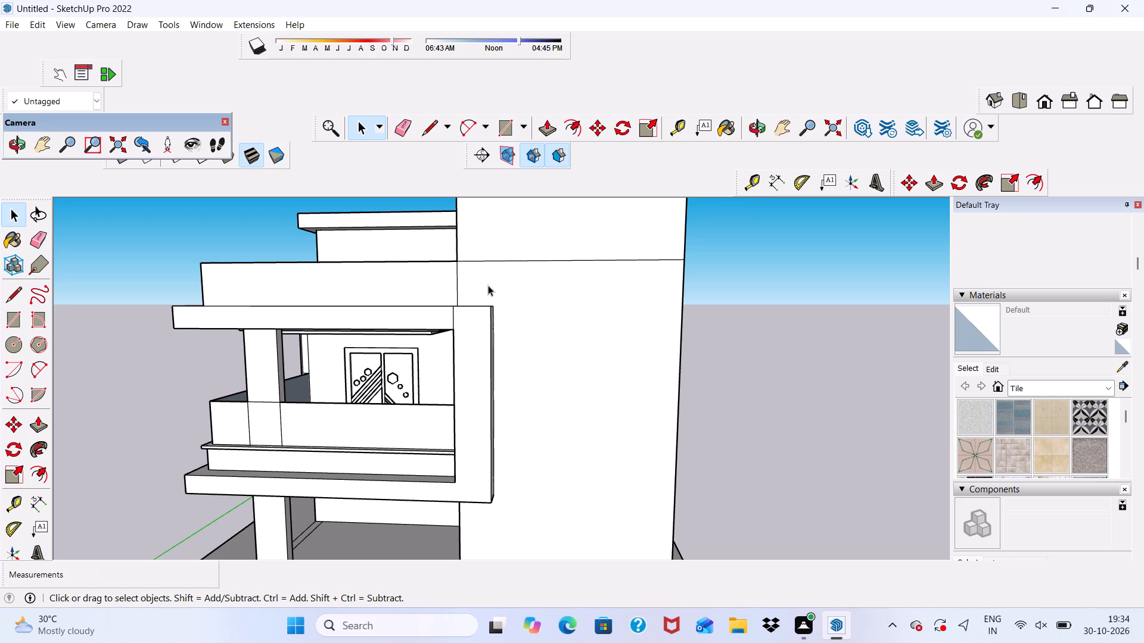
scroll(488, 285, "down", 2)
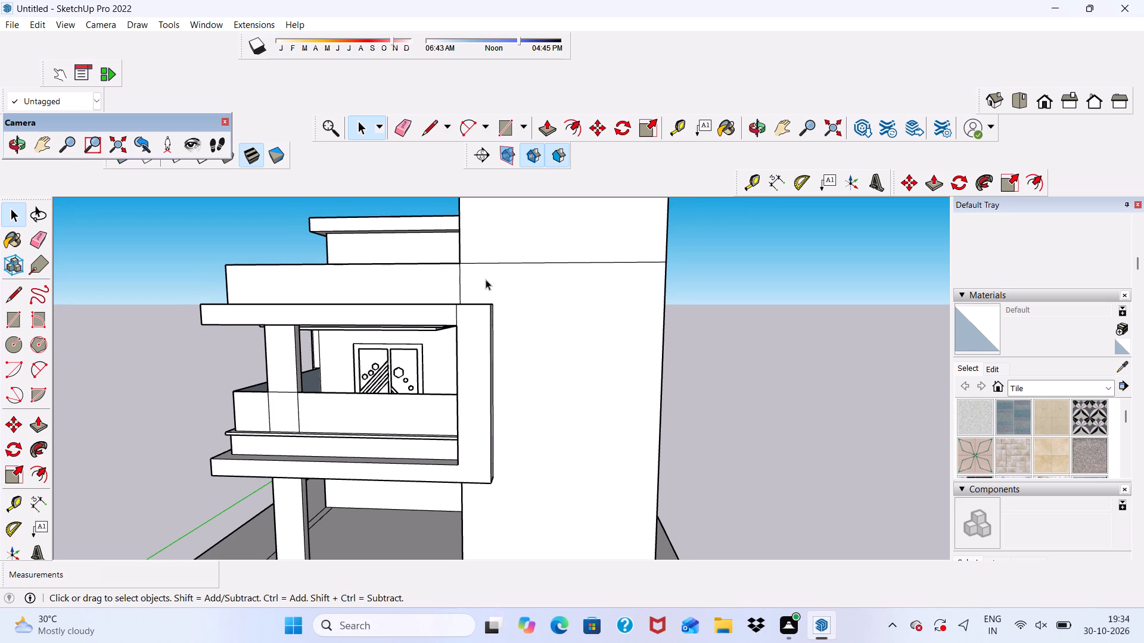
scroll(487, 291, "down", 2)
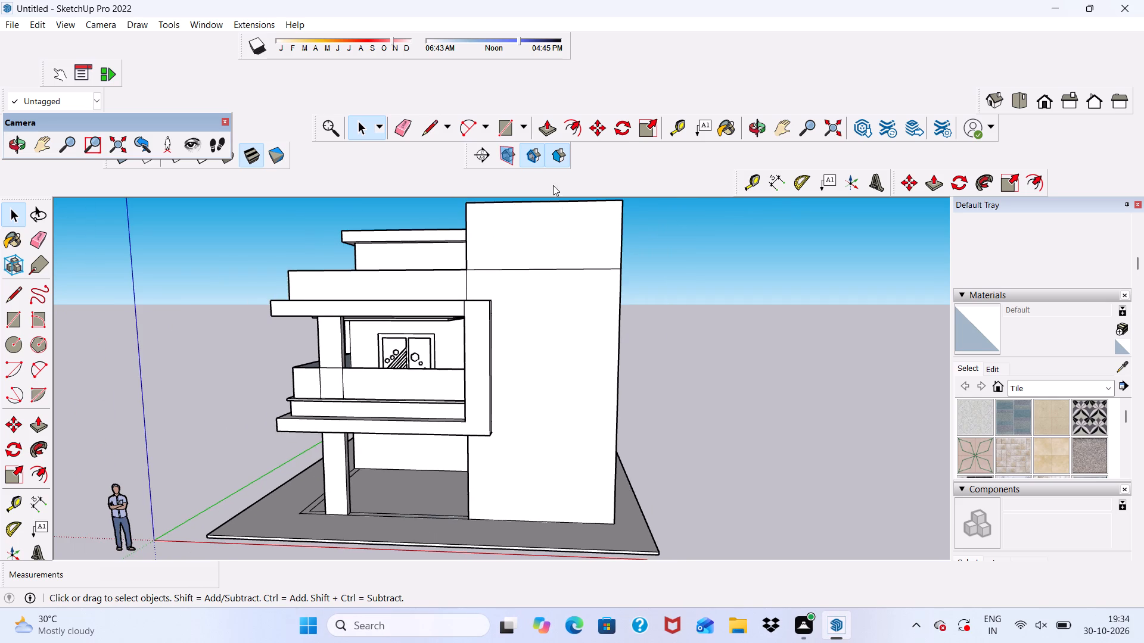
left_click(500, 129)
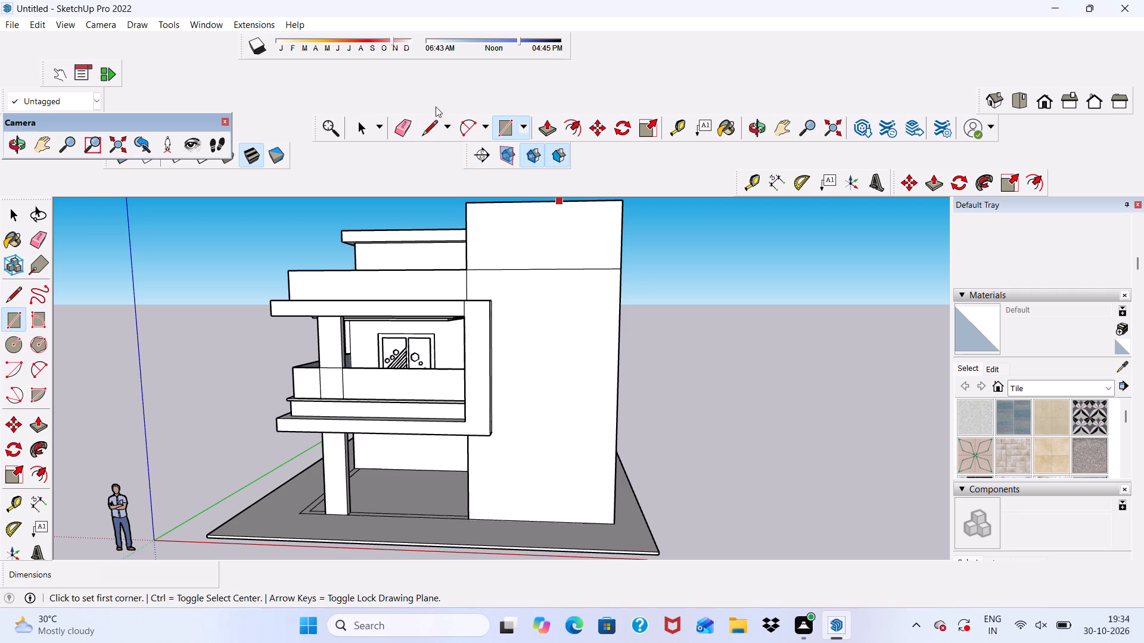
left_click(400, 126)
left_click_drag(508, 263, 515, 276)
scroll(549, 279, "down", 3)
key("space")
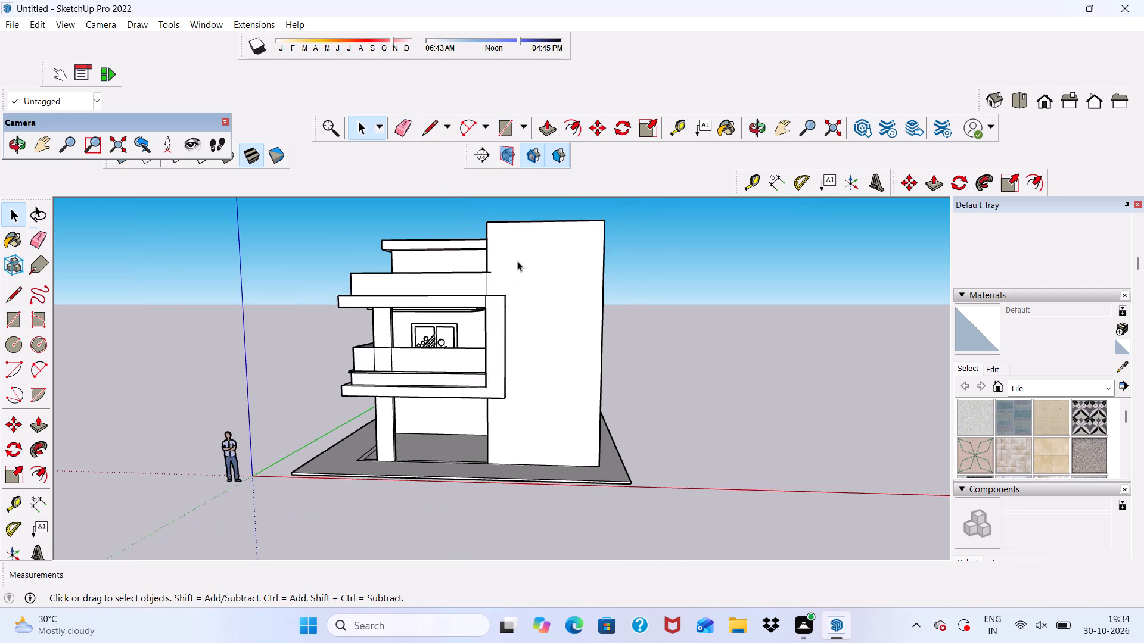
scroll(516, 262, "up", 5)
middle_click_drag(504, 269, 554, 332)
scroll(554, 332, "up", 4)
left_click(398, 126)
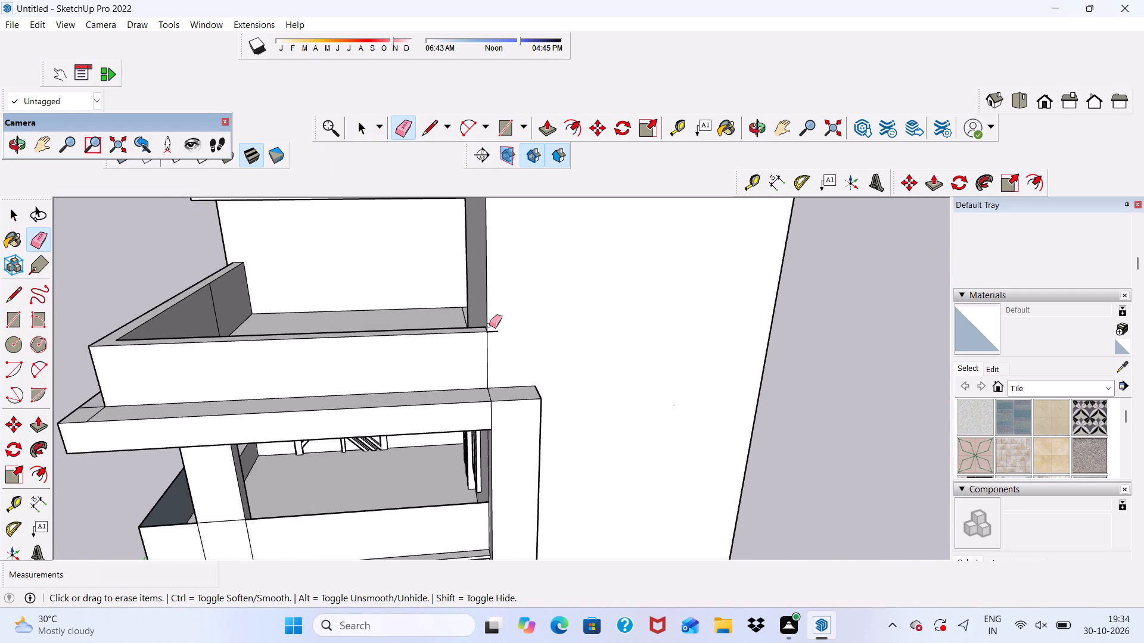
left_click_drag(494, 335, 496, 326)
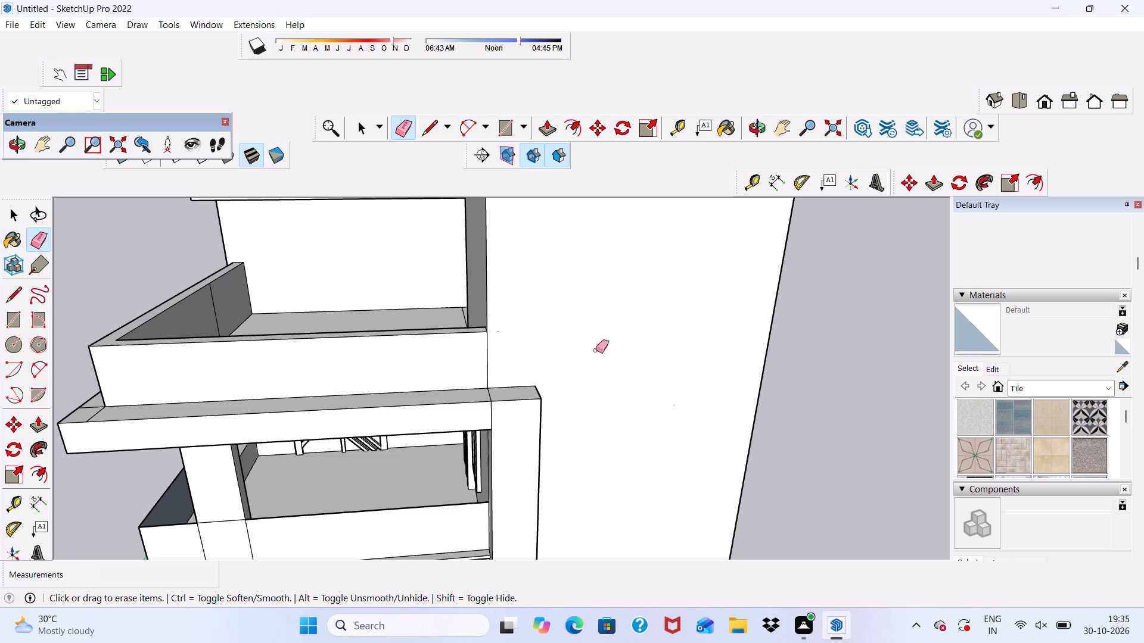
Draw a full-height rectangle, 30' by about 5' 3 1/8", on the tower's front face from its top outer corner to the base.
scroll(544, 355, "down", 4)
middle_click_drag(506, 376, 460, 293)
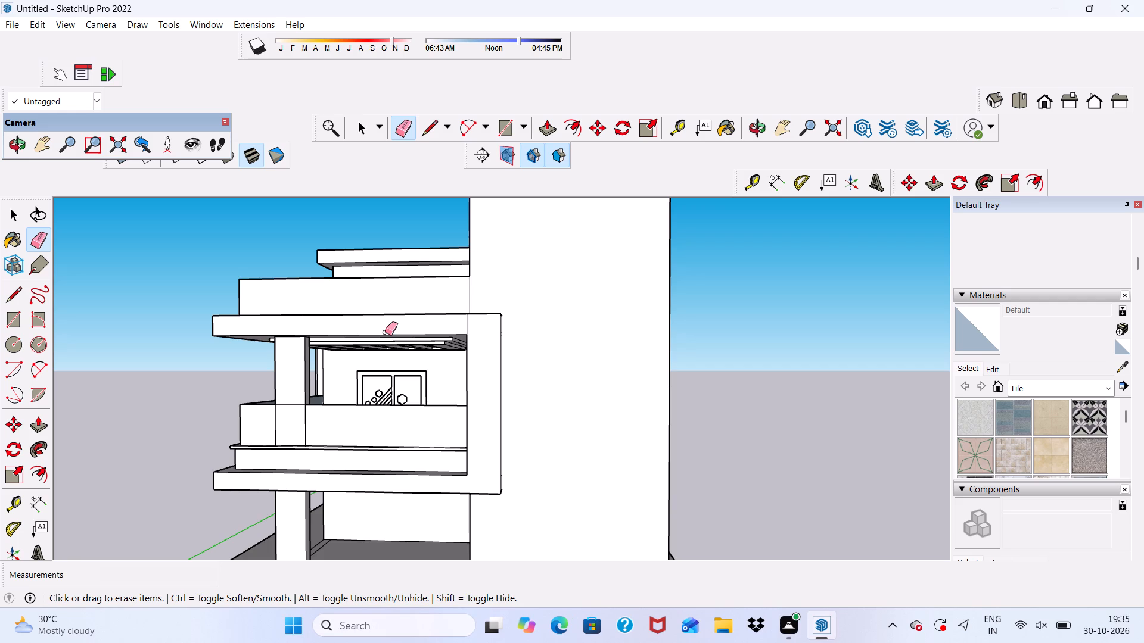
scroll(430, 196, "down", 4)
key("space")
scroll(399, 116, "down", 3)
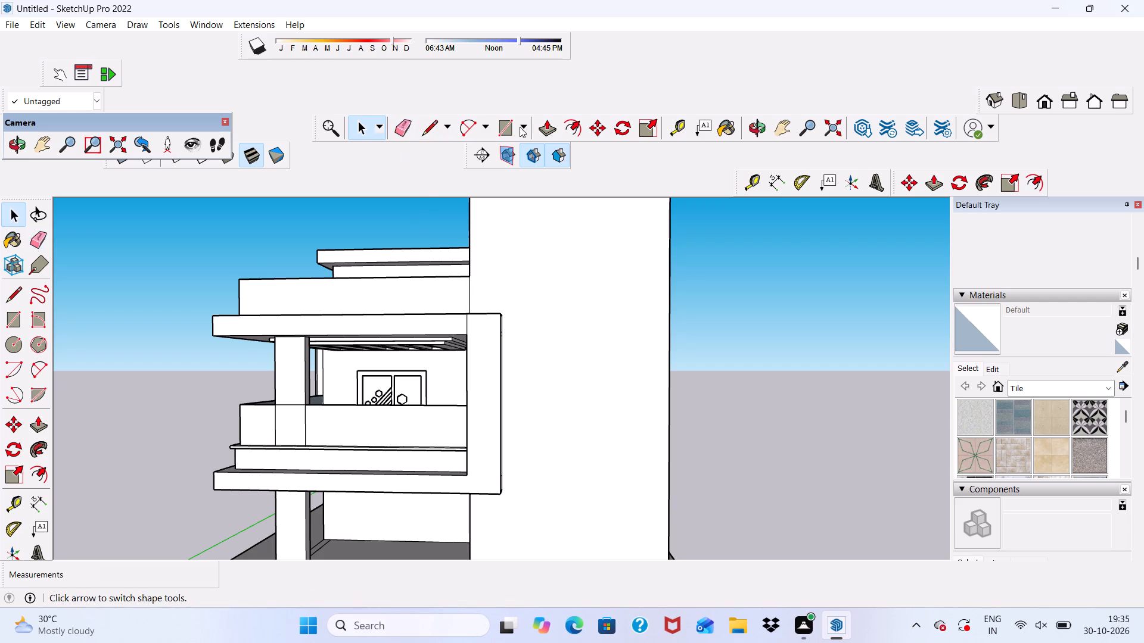
left_click(506, 121)
scroll(538, 231, "down", 9)
middle_click_drag(606, 341, 598, 374)
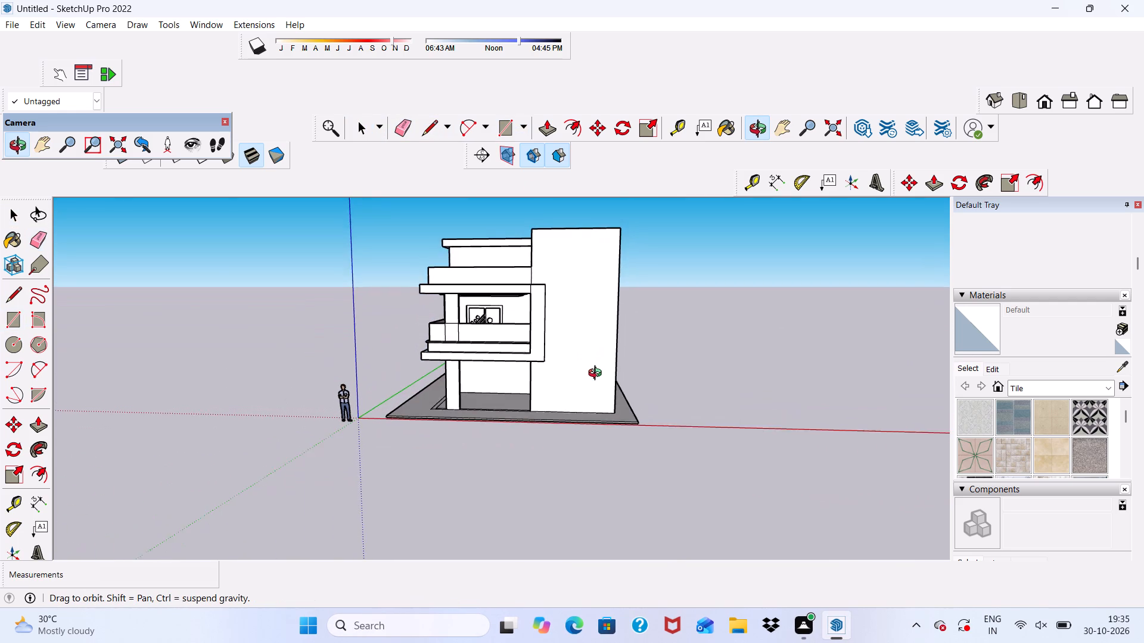
middle_click_drag(598, 374, 582, 377)
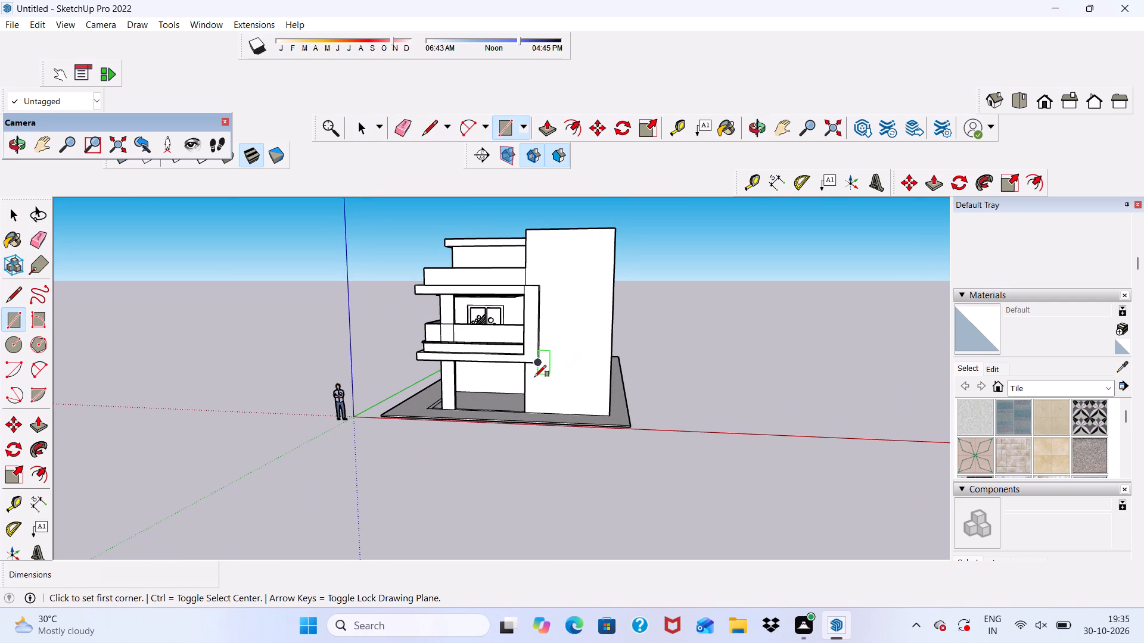
scroll(535, 375, "up", 1)
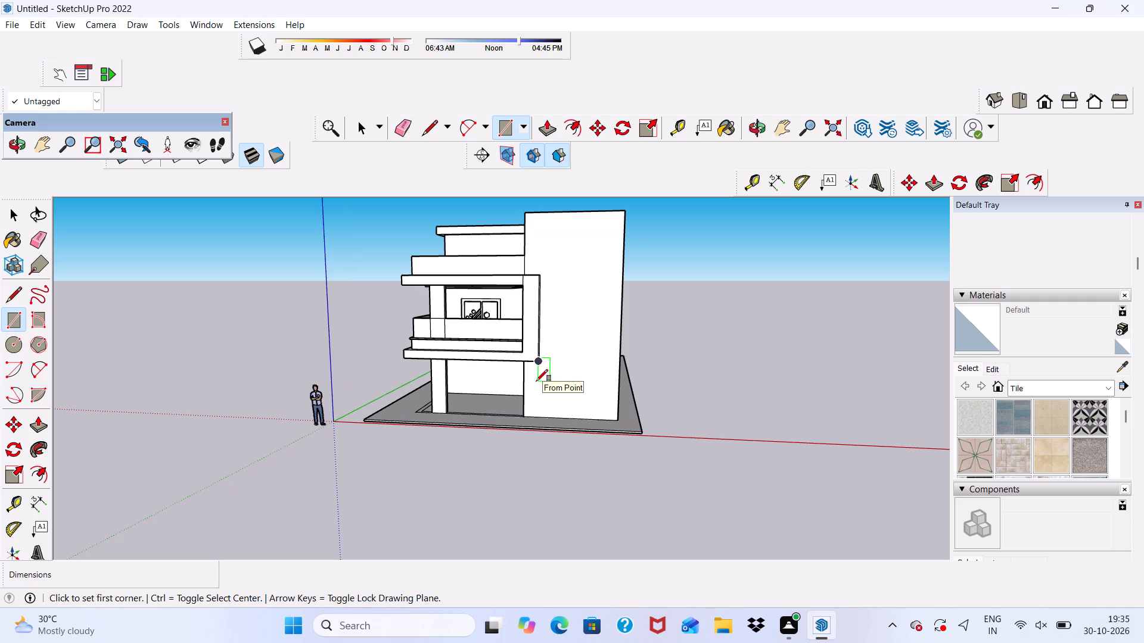
scroll(536, 381, "up", 2)
scroll(536, 381, "down", 4)
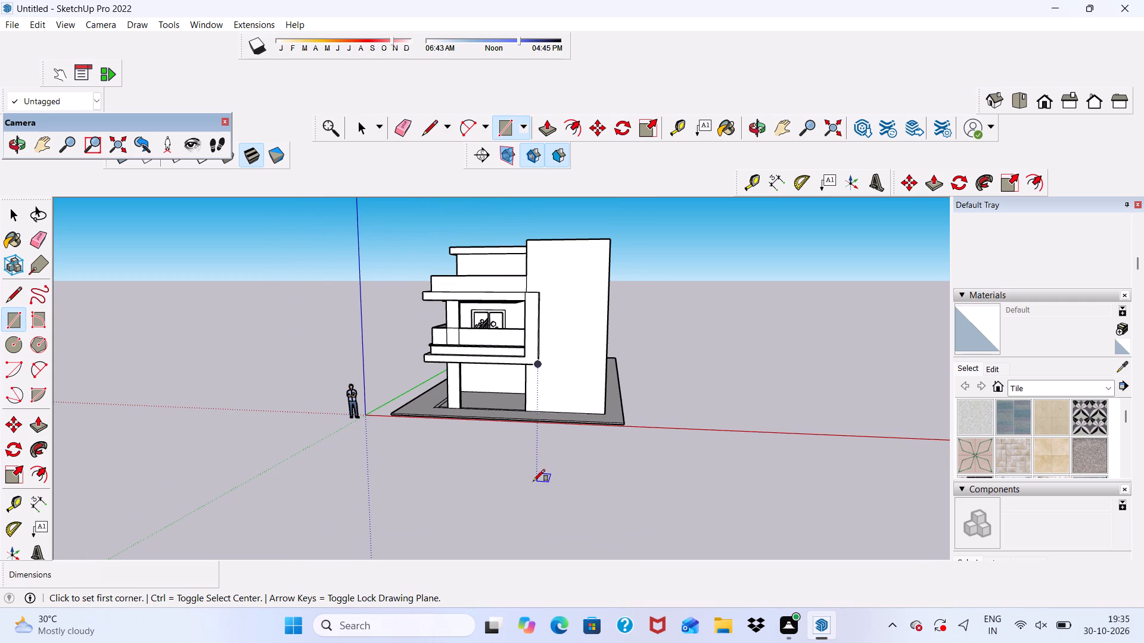
scroll(534, 488, "down", 3)
scroll(565, 284, "up", 6)
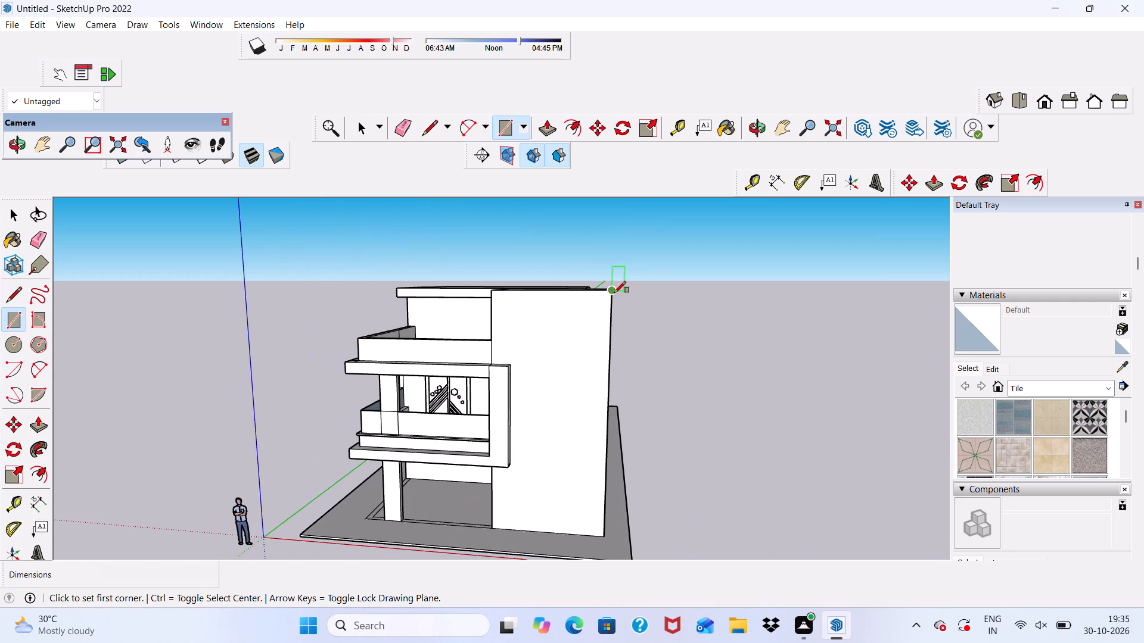
left_click(611, 293)
scroll(549, 453, "down", 4)
scroll(557, 488, "up", 5)
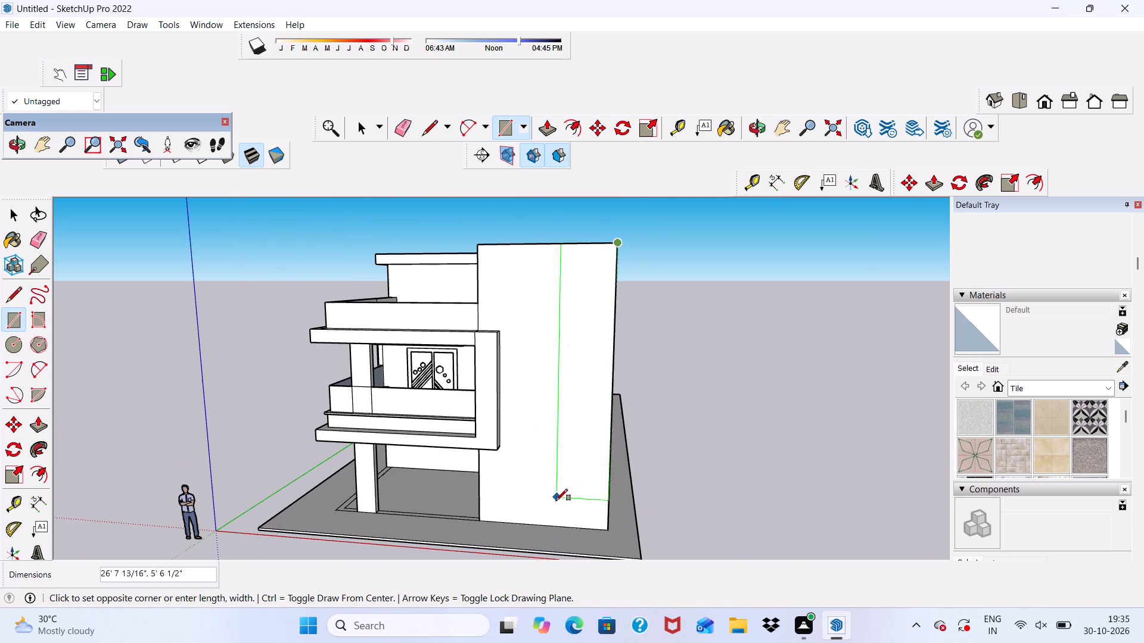
scroll(559, 526, "up", 1)
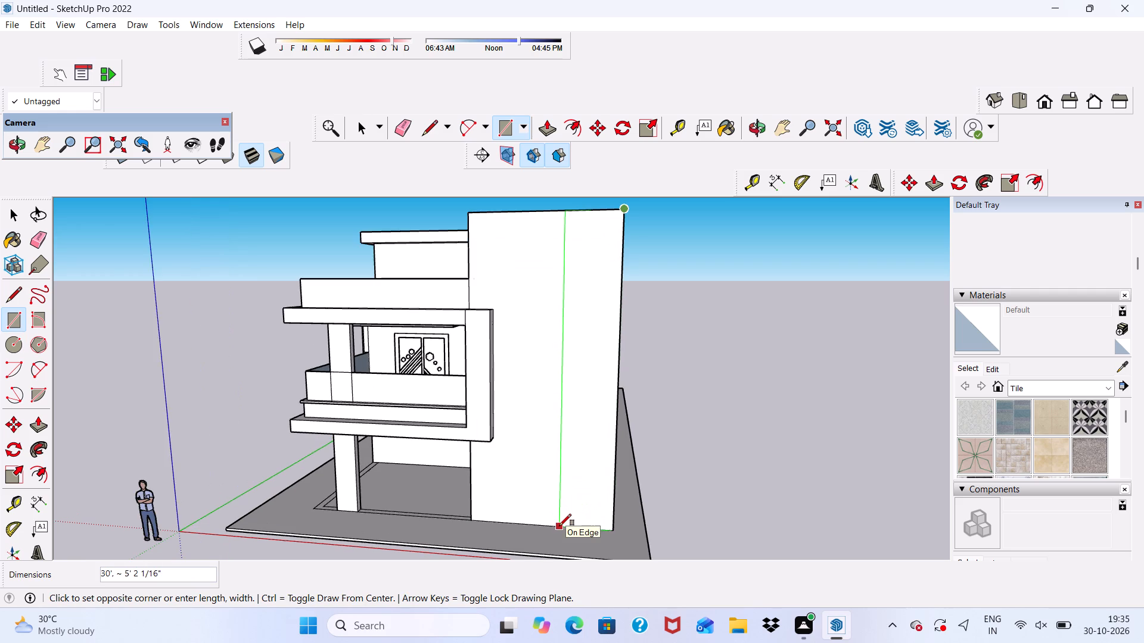
scroll(559, 526, "up", 3)
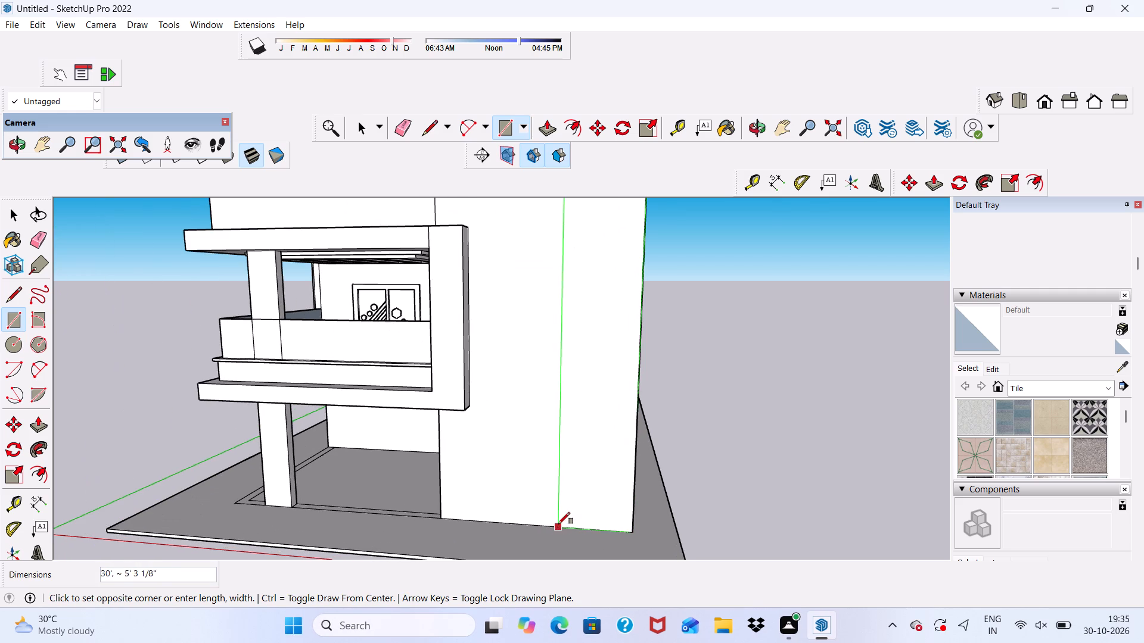
left_click(558, 524)
Draw a thin horizontal rectangle about 8' 8" long across the tower's lower front face, ending at its outer vertical edge.
scroll(557, 530, "down", 4)
scroll(610, 540, "up", 3)
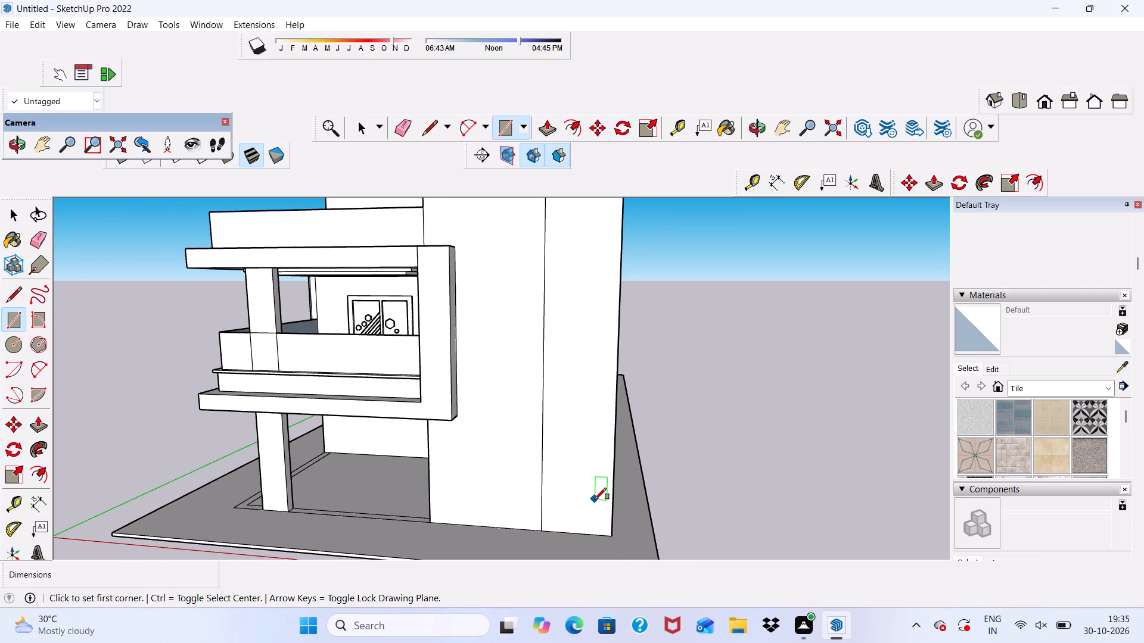
scroll(506, 476, "down", 4)
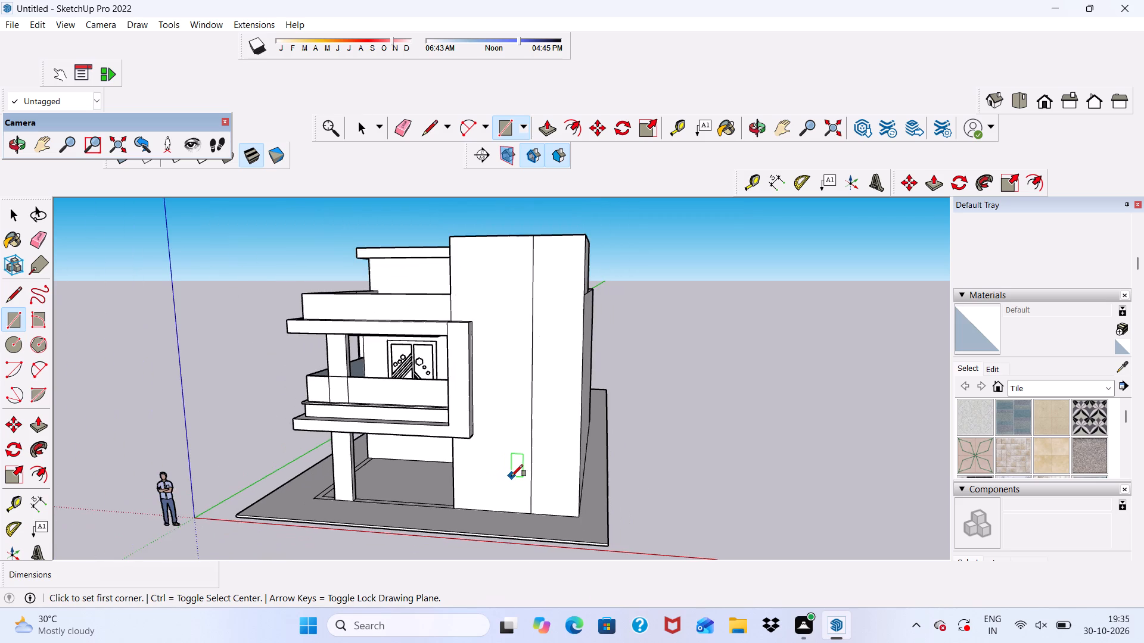
middle_click_drag(511, 476, 514, 459)
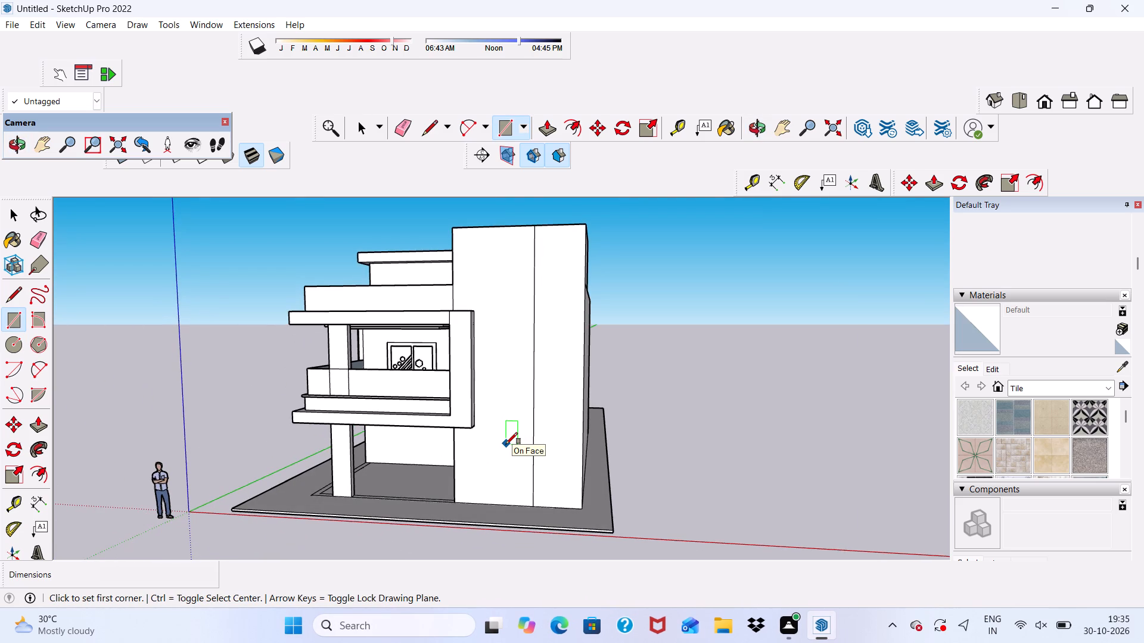
left_click(502, 443)
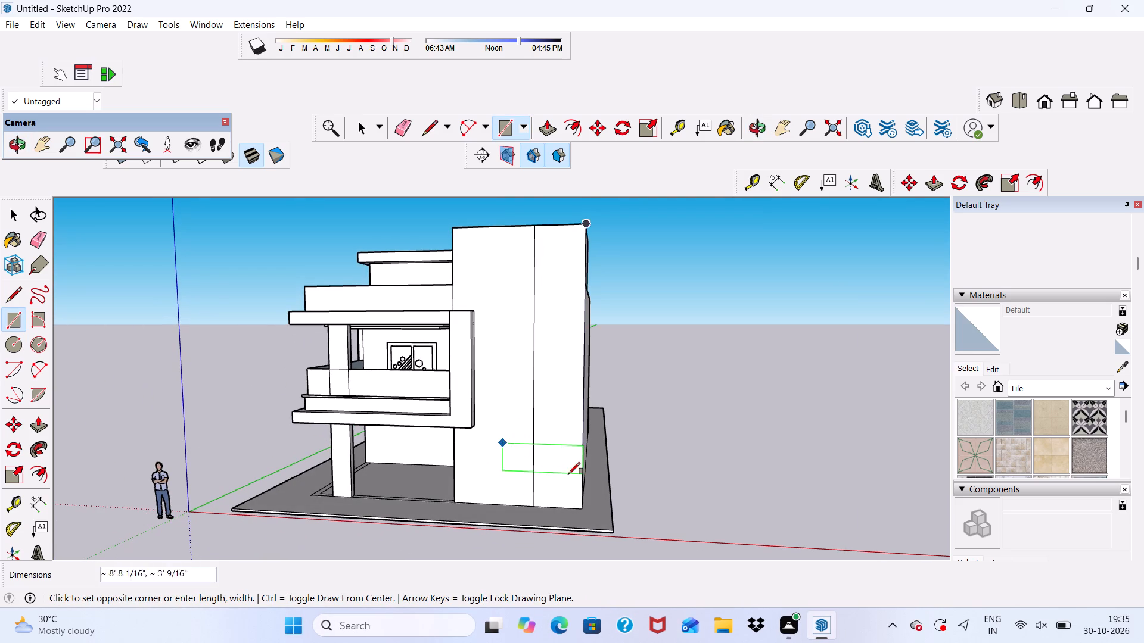
scroll(570, 473, "up", 17)
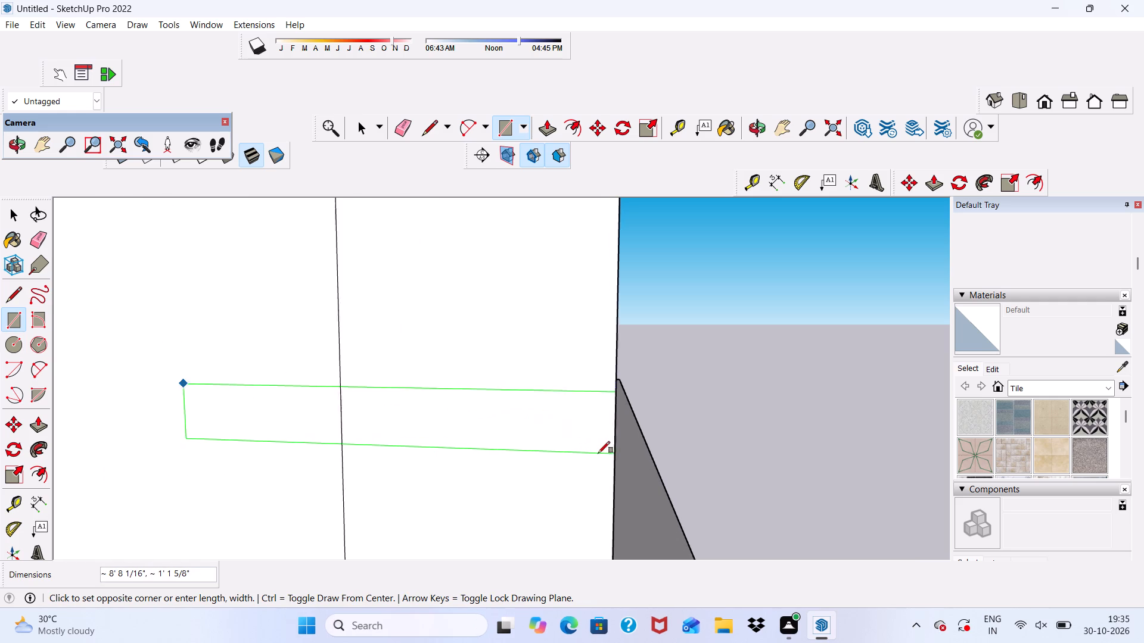
scroll(598, 453, "up", 2)
left_click(615, 445)
scroll(589, 448, "down", 5)
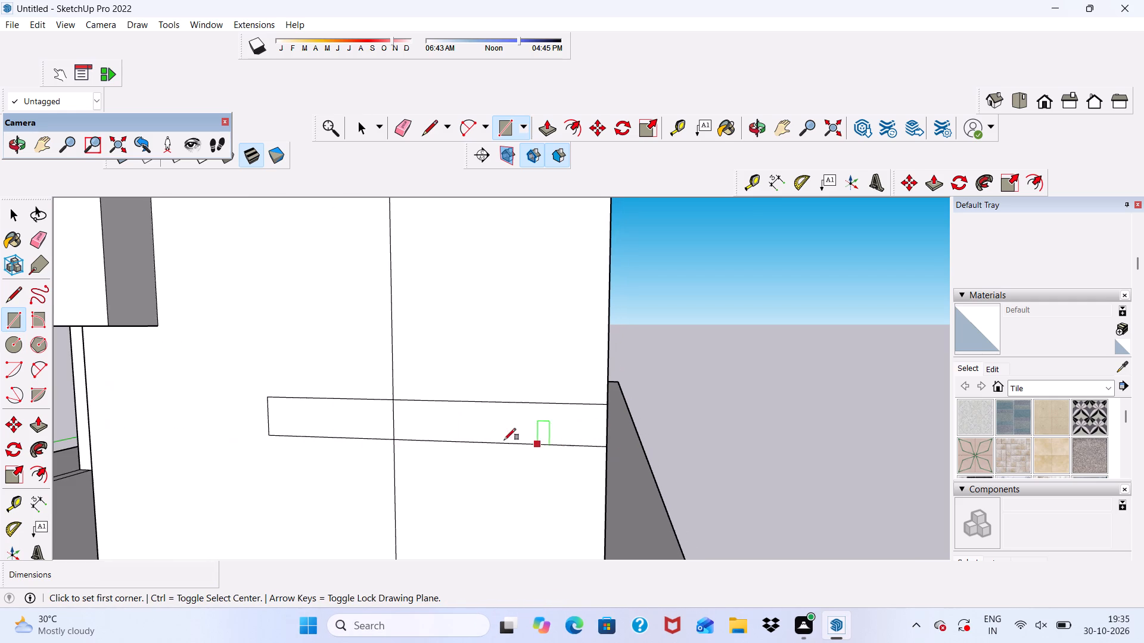
Push/Pull the inner section of the horizontal strip outward 1' from the tower's front face.
key("space")
left_click(549, 118)
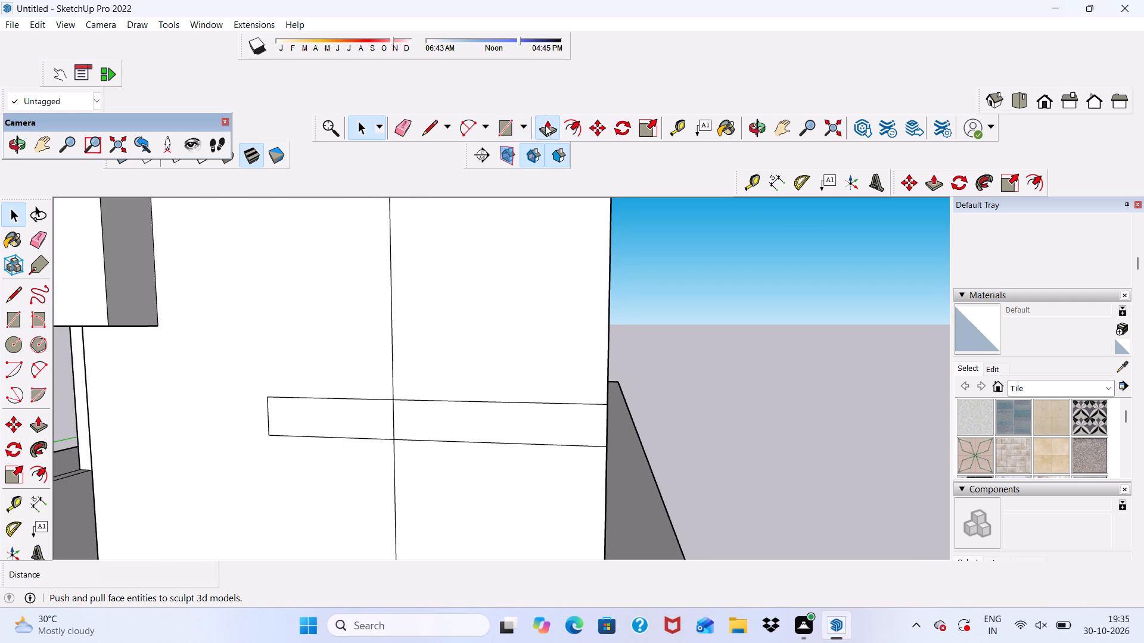
left_click(308, 402)
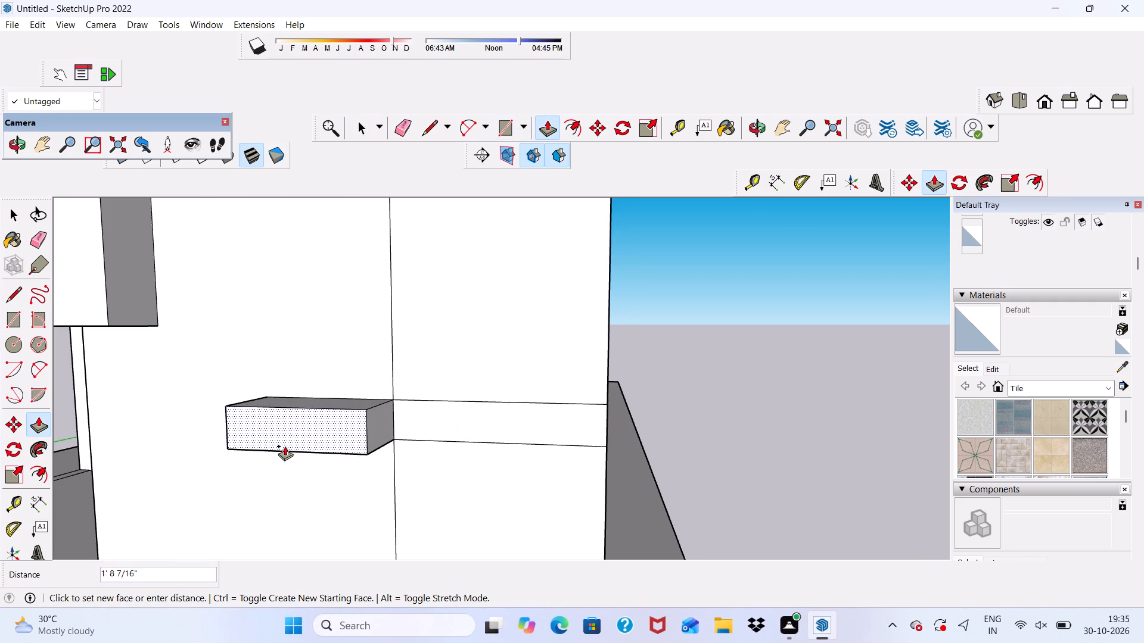
type("1'")
key("Return")
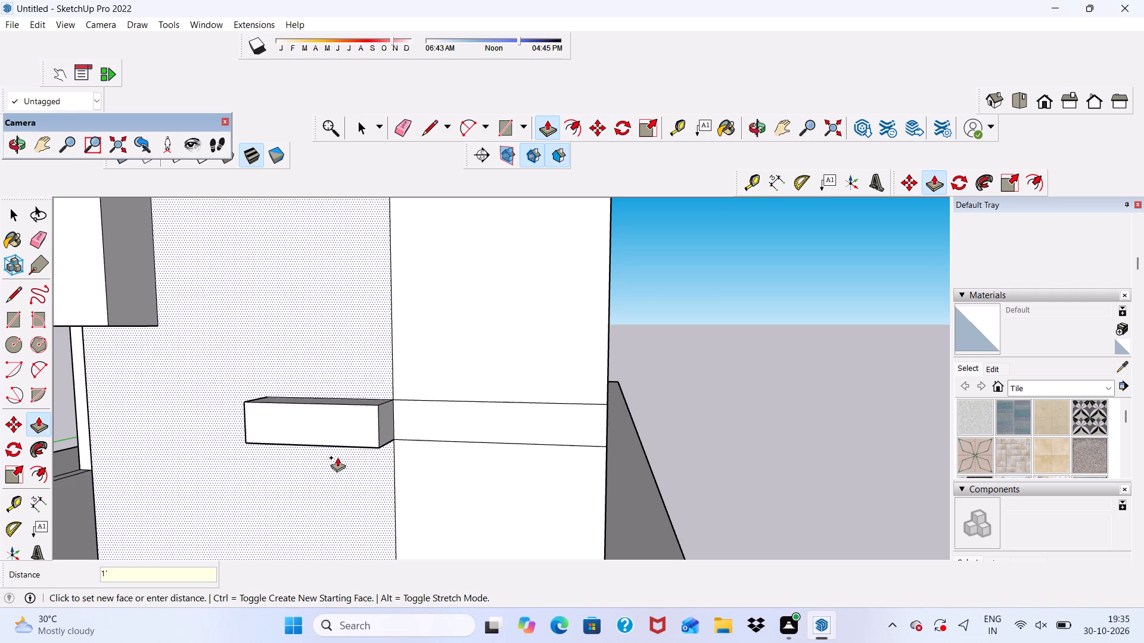
Push/Pull the projecting block's end face sideways about 5' 3 1/8" along the strip to reach the tower's outer edge.
scroll(387, 444, "up", 7)
left_click(375, 417)
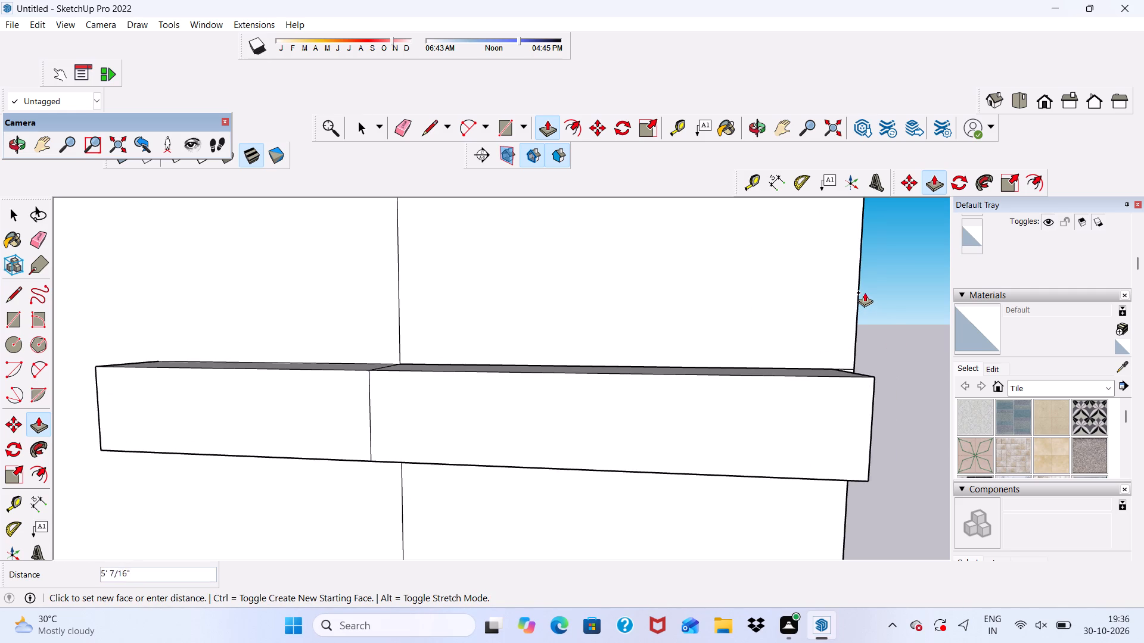
scroll(865, 292, "up", 2)
scroll(801, 308, "down", 4)
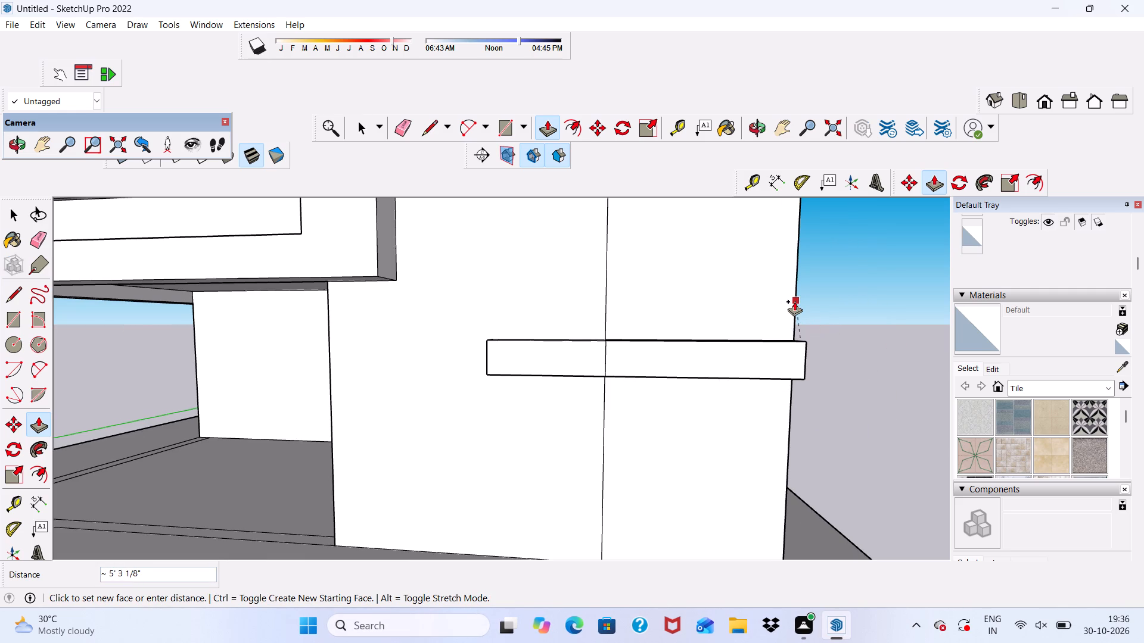
left_click(794, 301)
Draw a rectangle about 1' 3 13/16" by 1' on the ledge's top face at its outer end.
scroll(581, 376, "down", 4)
middle_click_drag(552, 416, 483, 457)
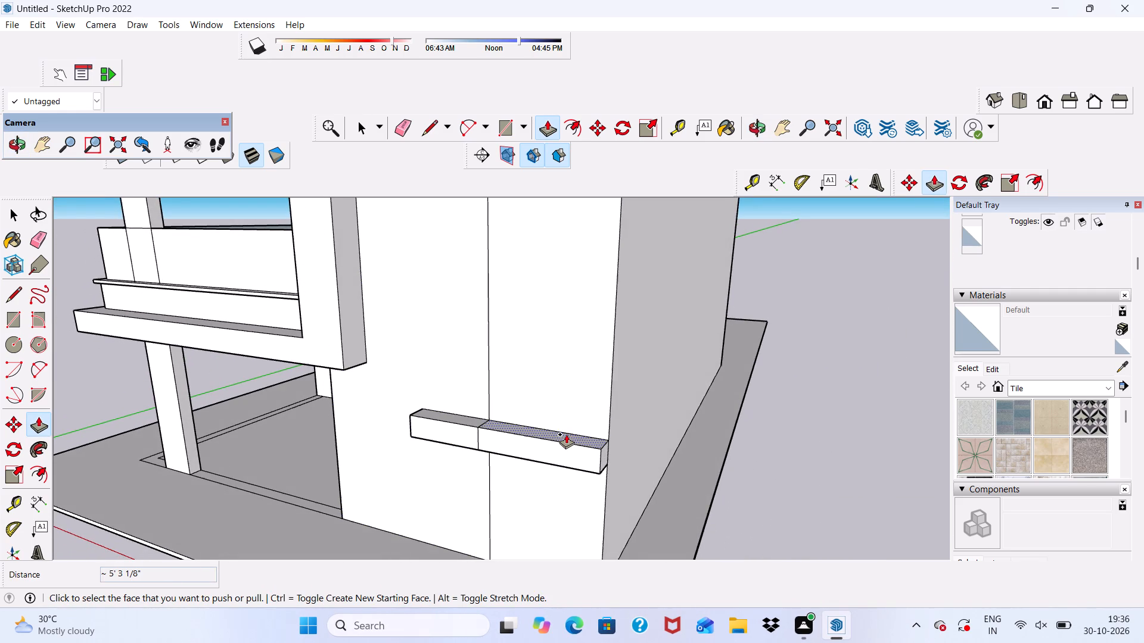
key("space")
left_click(508, 127)
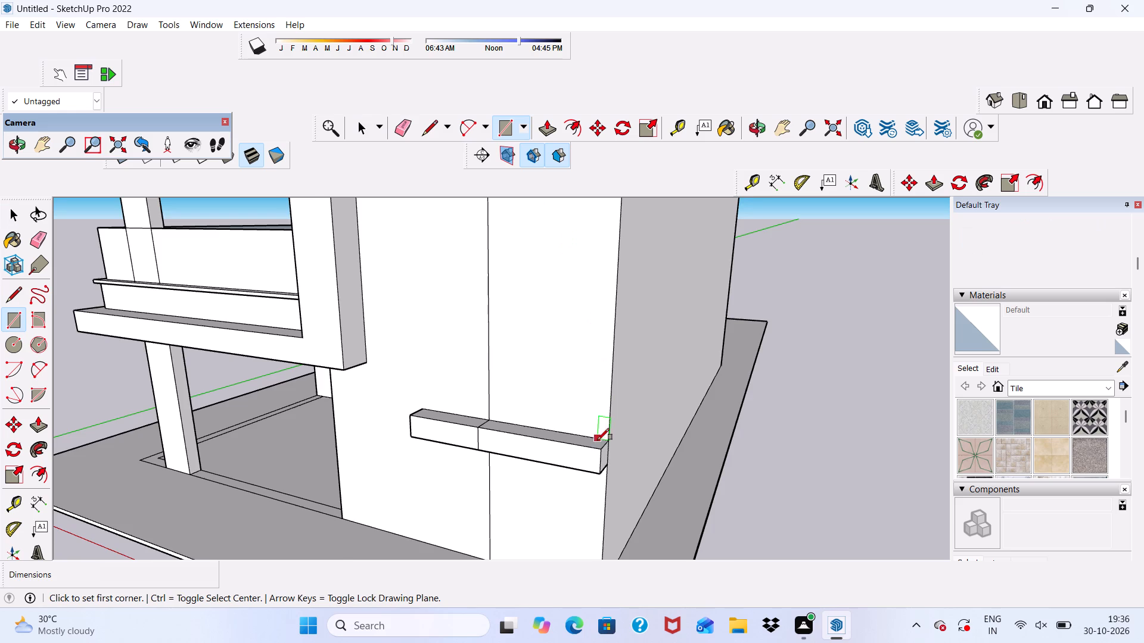
scroll(598, 453, "up", 3)
left_click(601, 445)
scroll(580, 430, "up", 3)
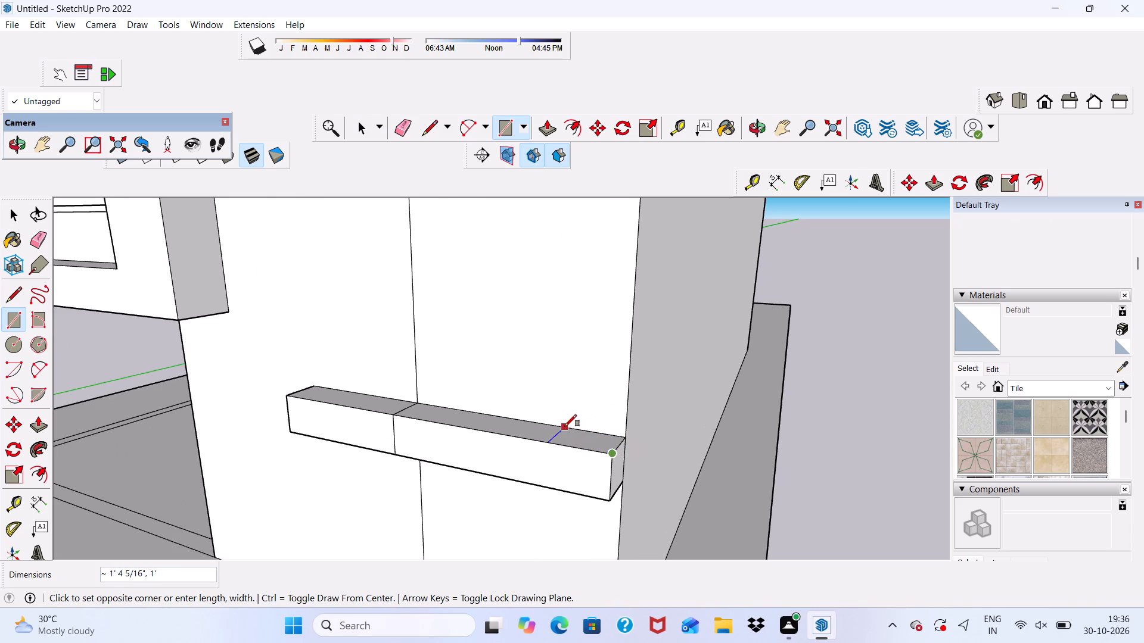
left_click(567, 426)
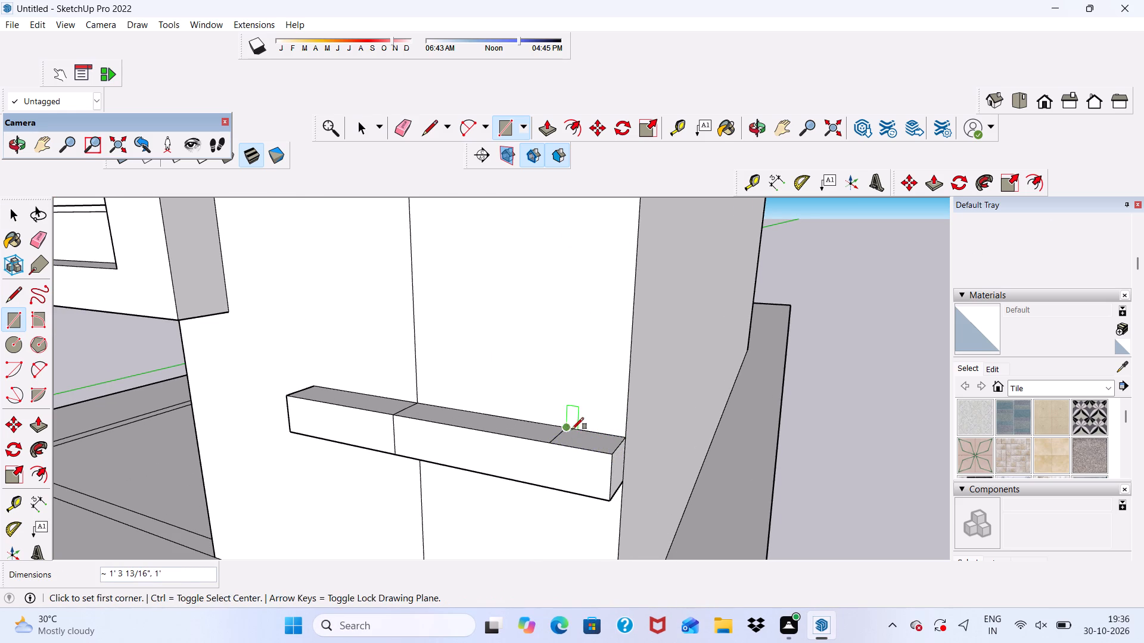
Push/Pull the small rectangle at the ledge's outer end upward about 23' 1" to the top of the tower.
key("space")
left_click(576, 438)
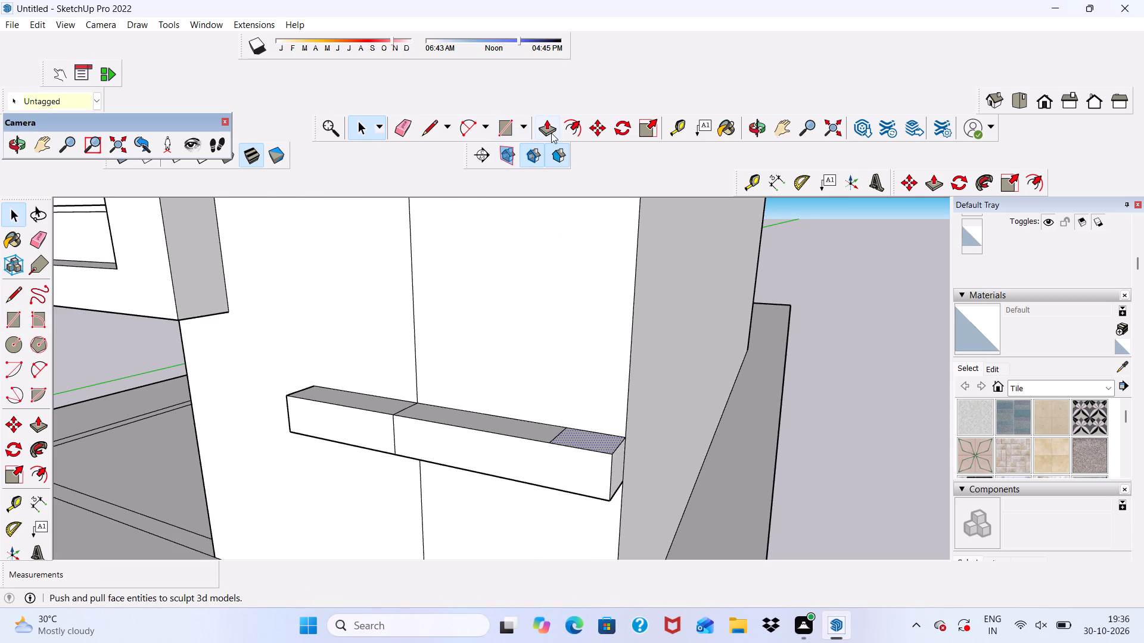
left_click(552, 132)
scroll(579, 470, "up", 1)
left_click(579, 430)
scroll(572, 326, "down", 4)
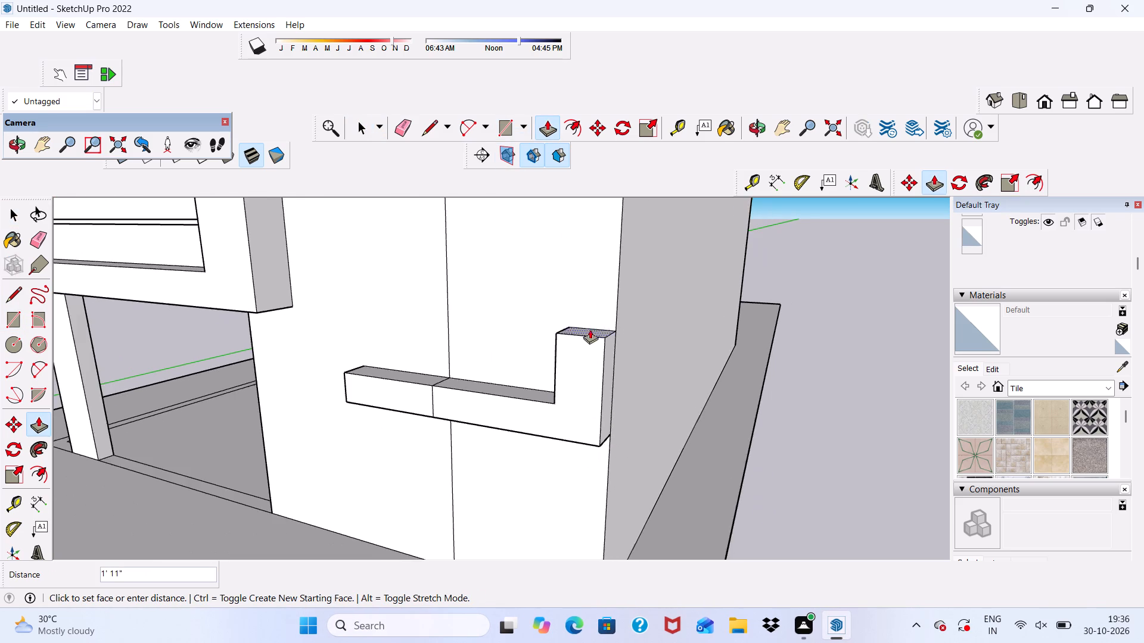
scroll(604, 261, "down", 20)
scroll(604, 261, "down", 4)
scroll(586, 223, "up", 7)
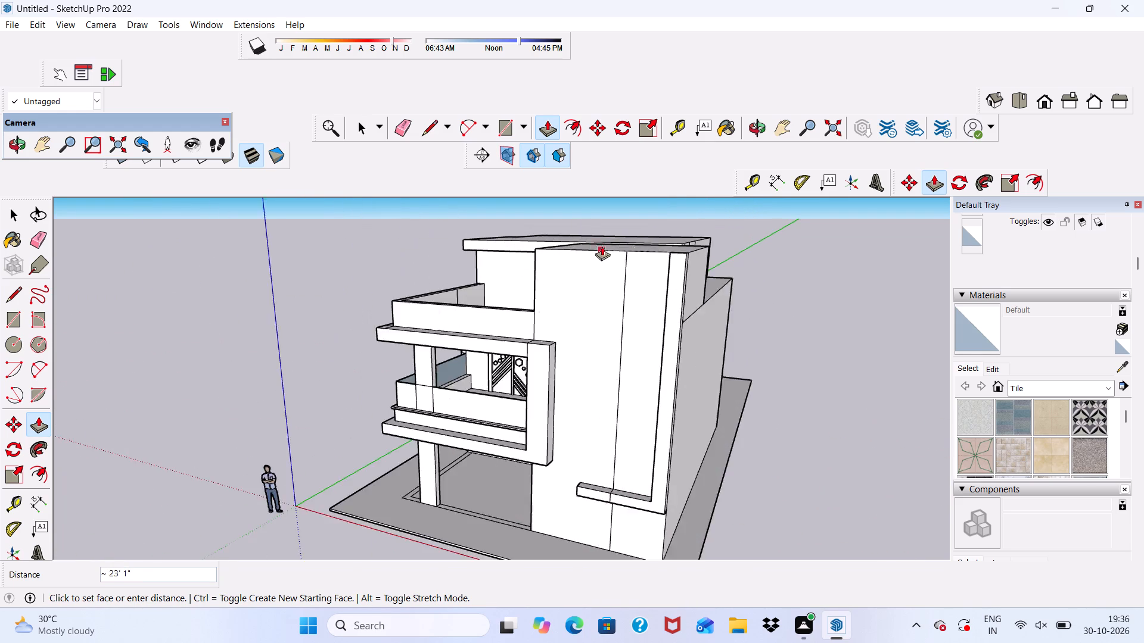
scroll(602, 246, "up", 14)
left_click(686, 247)
Push/Pull the inner side face of the tall vertical strip by about 1 7/16".
scroll(618, 264, "down", 3)
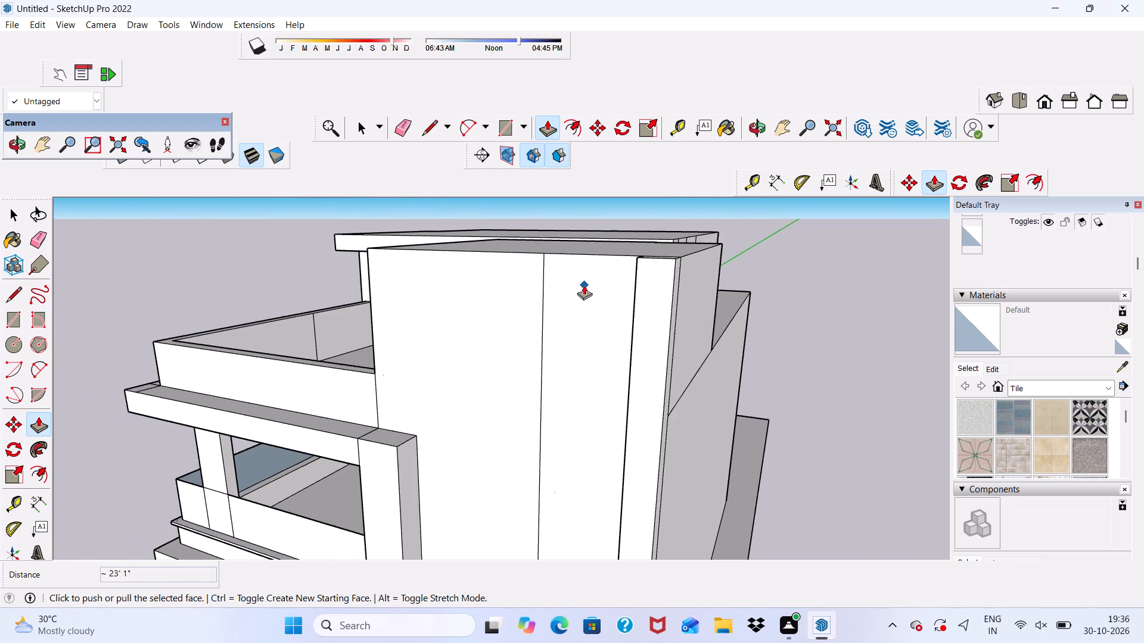
middle_click_drag(584, 285, 713, 238)
scroll(662, 205, "down", 9)
middle_click_drag(695, 325, 782, 336)
scroll(700, 312, "up", 13)
key("space")
left_click(709, 299)
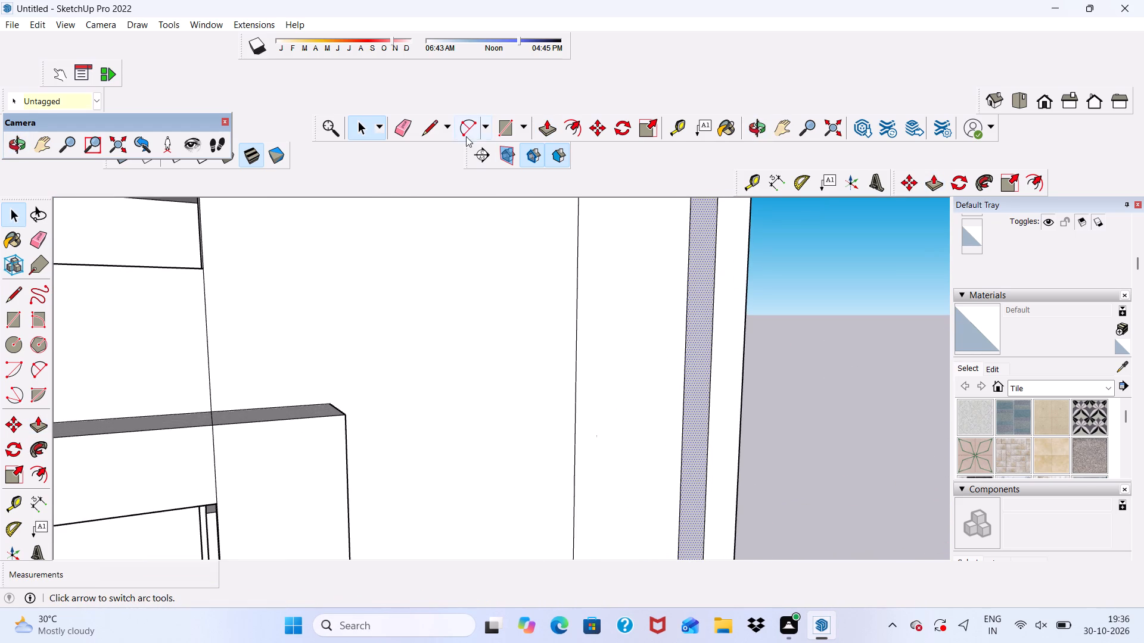
left_click(546, 136)
left_click(701, 284)
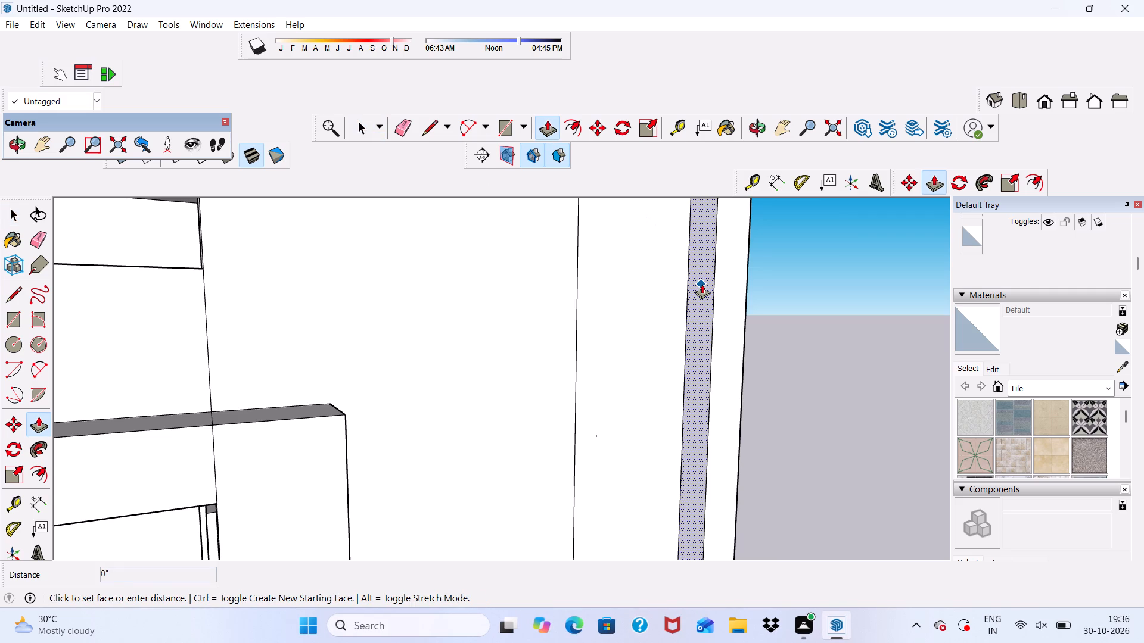
scroll(695, 280, "down", 2)
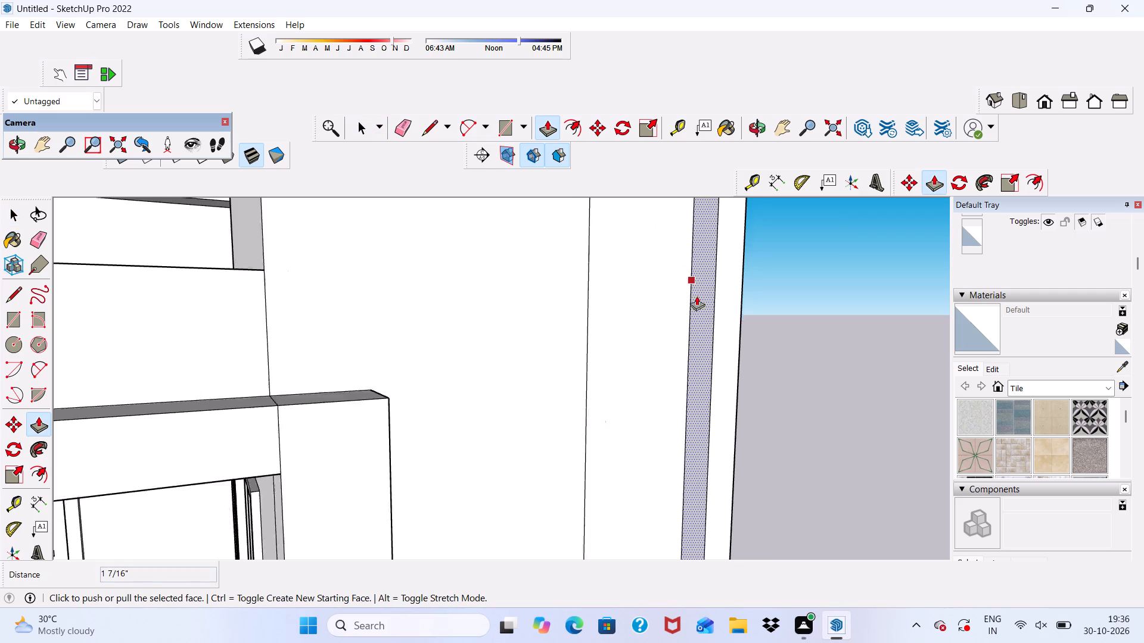
Erase the leftover seam lines crossing the lower ledge's top and front faces.
scroll(697, 296, "down", 3)
middle_click_drag(819, 331, 688, 252)
scroll(688, 244, "up", 1)
scroll(688, 243, "down", 8)
scroll(720, 372, "up", 1)
middle_click_drag(720, 372, 725, 418)
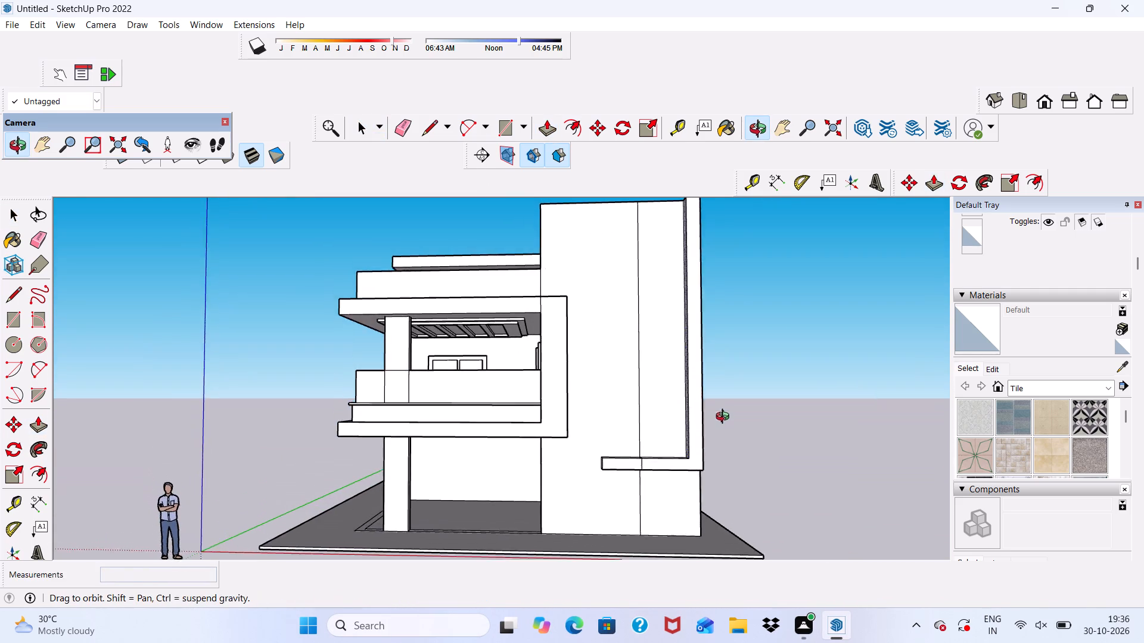
middle_click_drag(725, 418, 725, 421)
scroll(639, 479, "up", 4)
middle_click_drag(635, 472, 624, 541)
key("space")
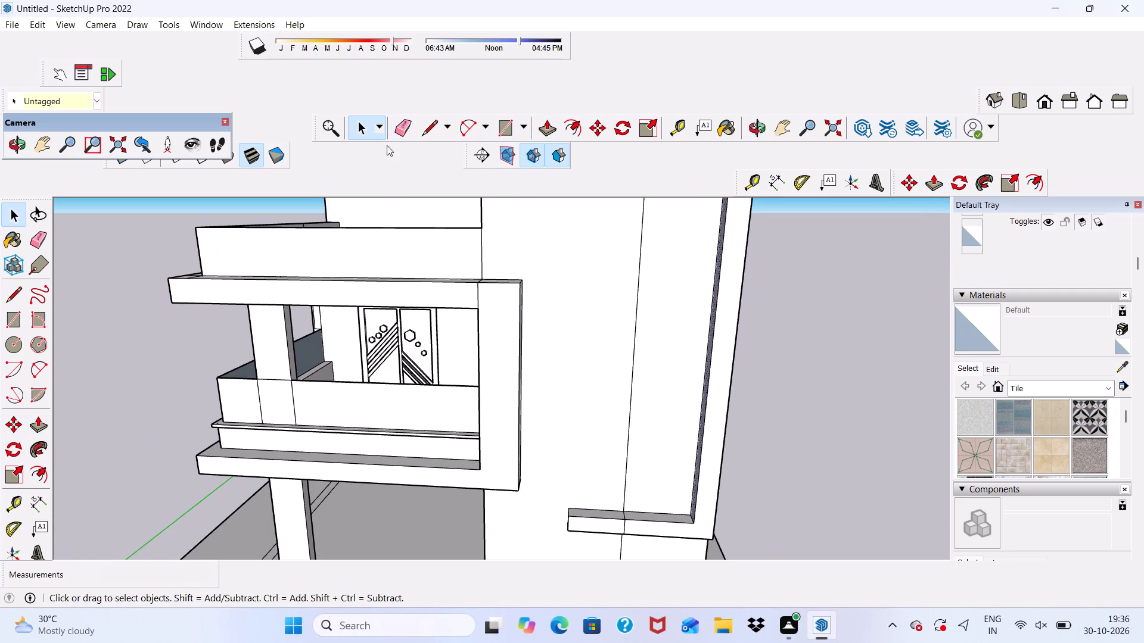
left_click(408, 119)
scroll(663, 537, "up", 11)
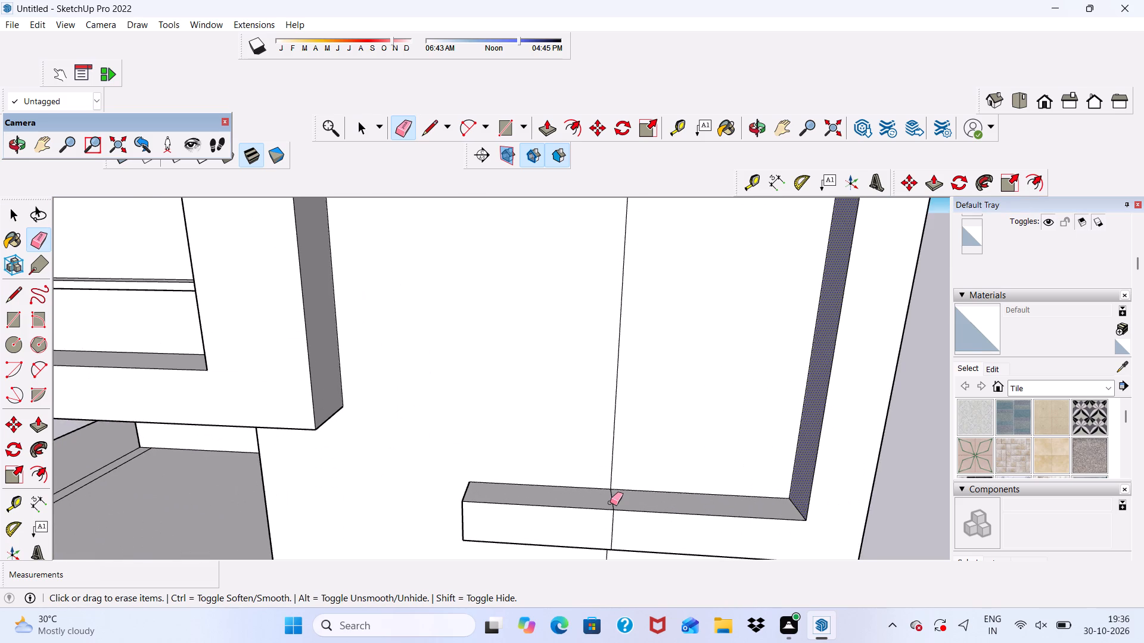
left_click_drag(610, 502, 618, 498)
left_click_drag(617, 527, 603, 539)
Push/Pull the lower ledge's top face by about 2 5/8".
key("space")
scroll(607, 510, "up", 3)
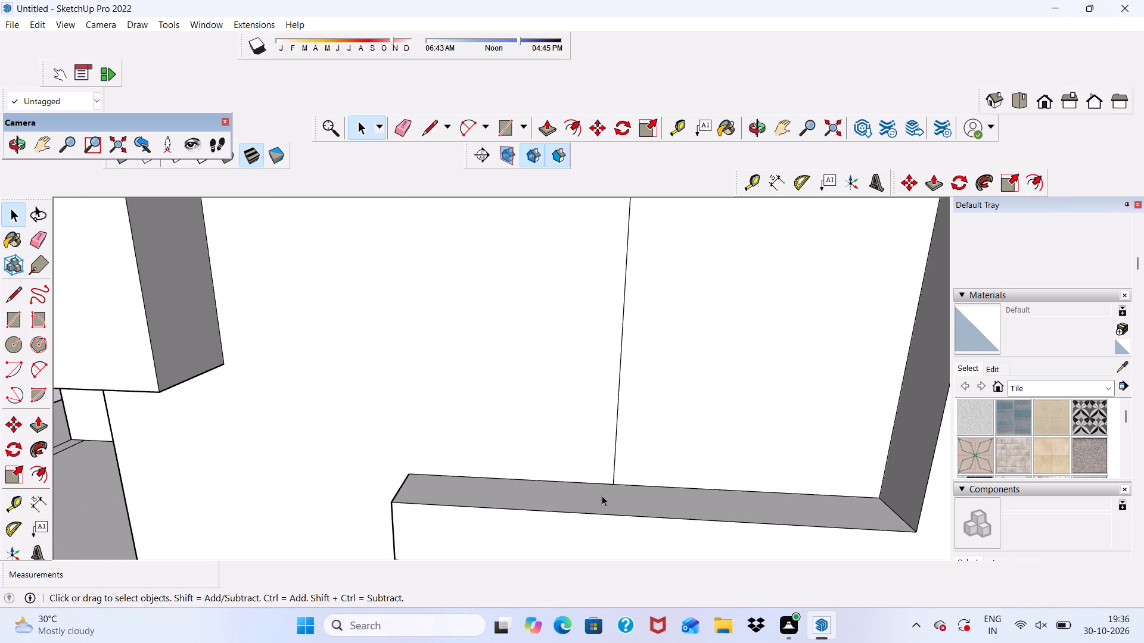
left_click(602, 495)
left_click(544, 130)
scroll(606, 334, "down", 3)
scroll(660, 469, "up", 1)
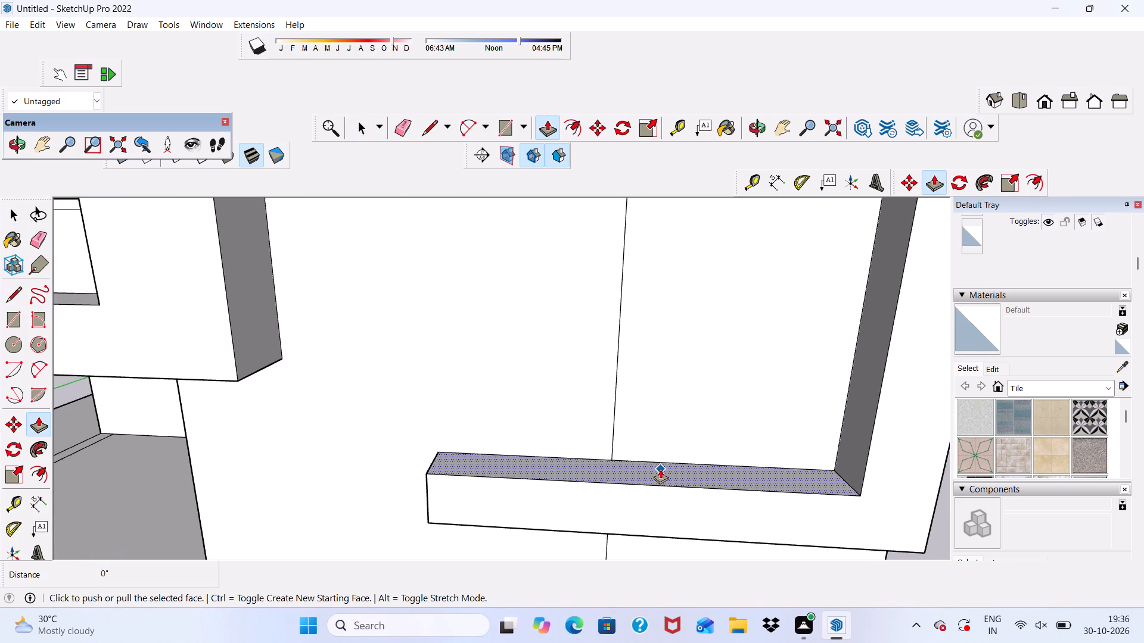
left_click(660, 469)
left_click(656, 458)
scroll(597, 436, "down", 5)
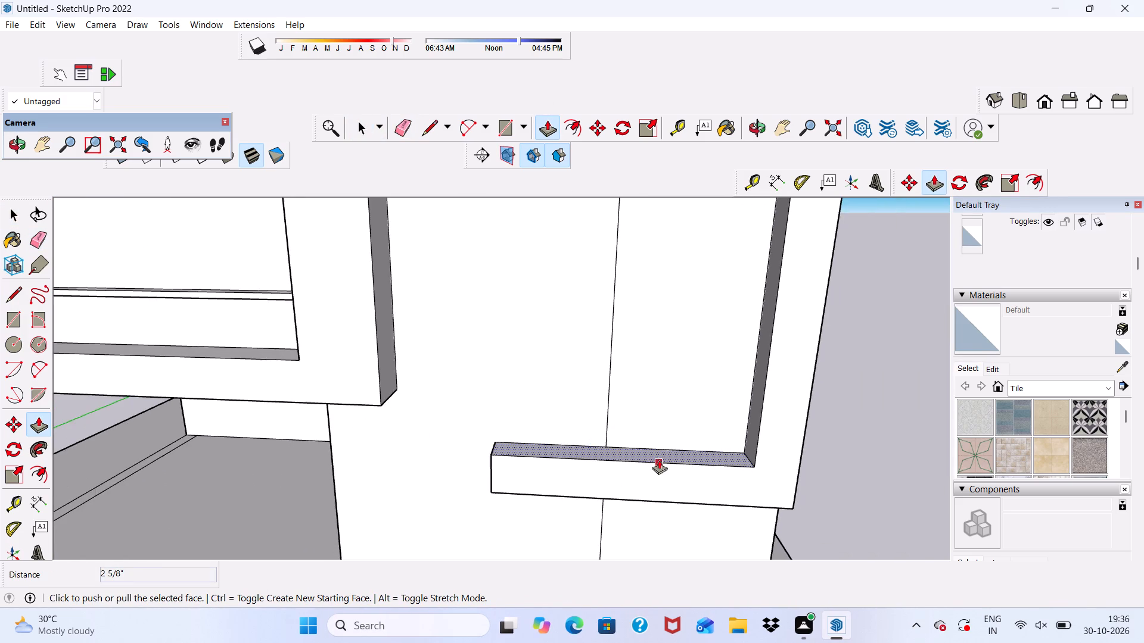
Erase the leftover seam line across the lower ledge's underside.
middle_click_drag(659, 460, 662, 342)
scroll(662, 342, "down", 5)
key("space")
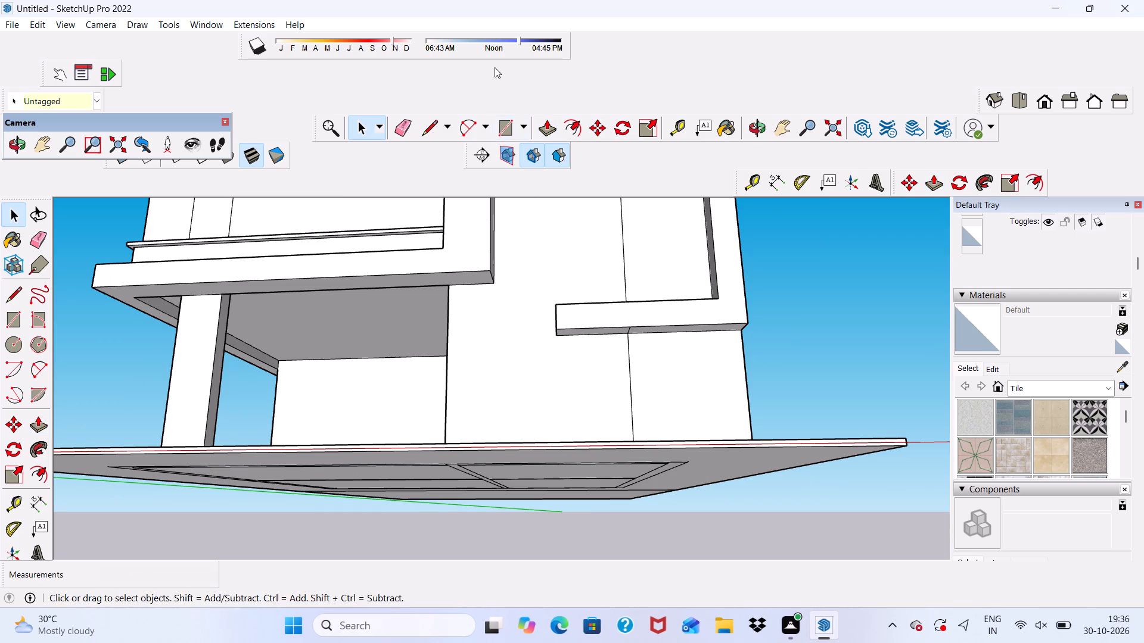
left_click(410, 133)
scroll(704, 359, "up", 3)
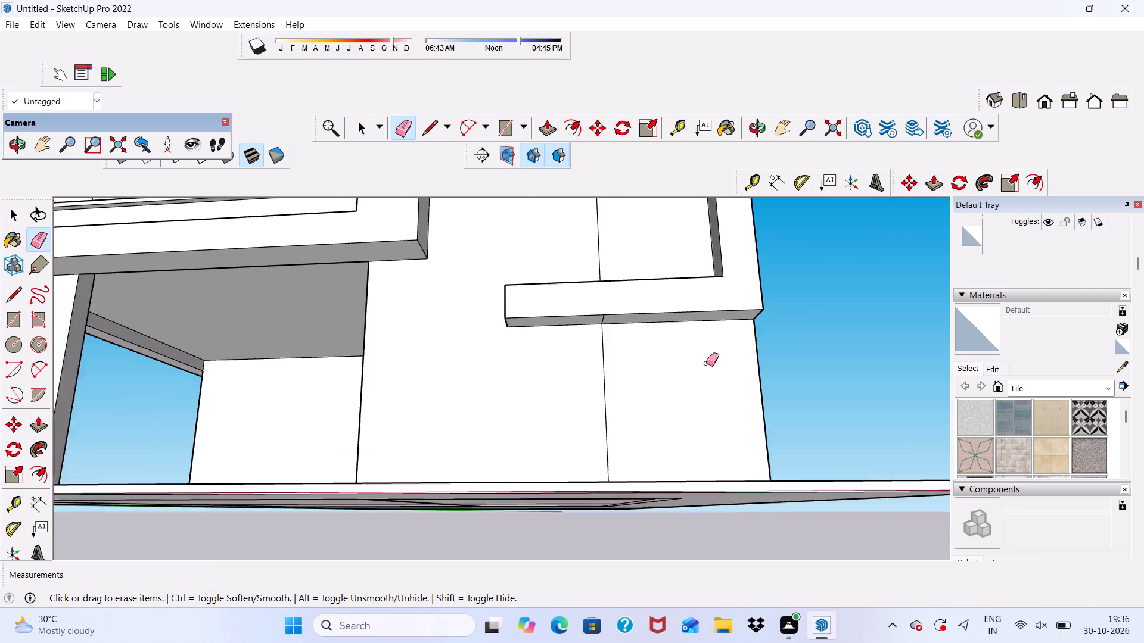
scroll(706, 363, "up", 5)
scroll(595, 333, "down", 1)
scroll(633, 350, "up", 5)
left_click_drag(602, 308, 626, 313)
Draw a rectangle about 1' 3" by 1' at the top of the vertical strip's inner side face.
scroll(580, 333, "down", 6)
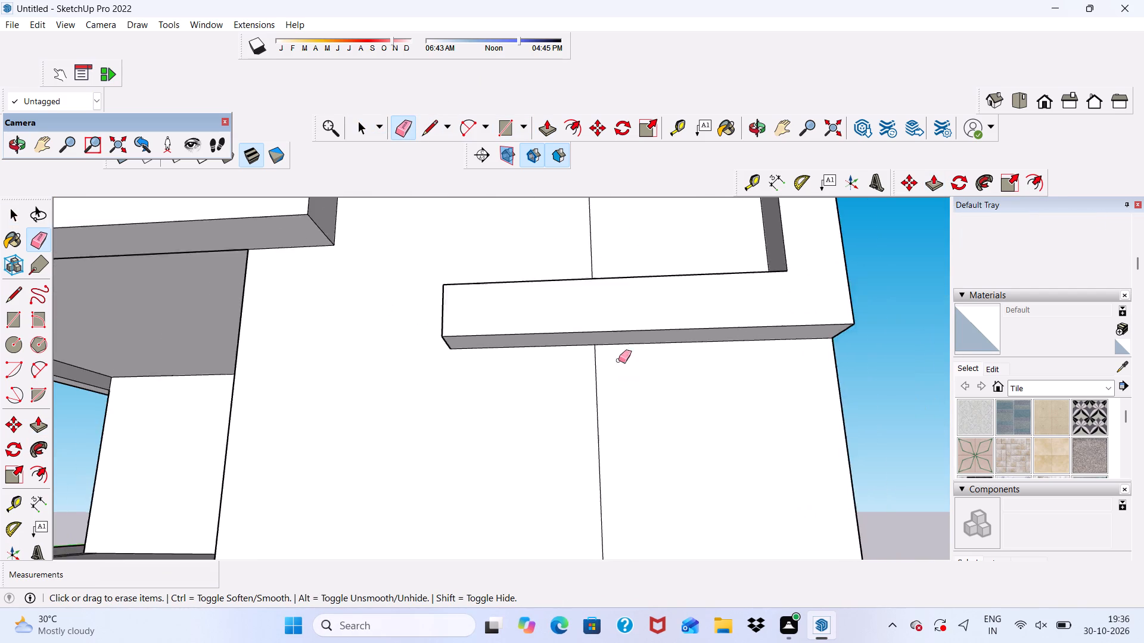
scroll(618, 360, "down", 18)
scroll(685, 275, "down", 6)
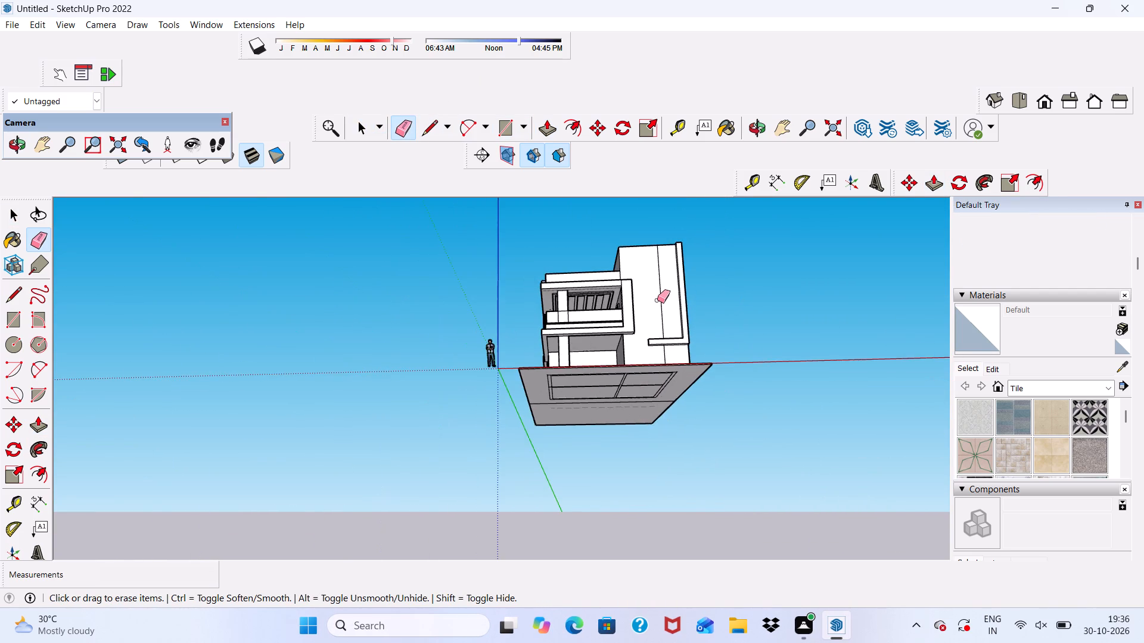
middle_click_drag(657, 299, 669, 399)
key("space")
scroll(642, 344, "down", 3)
scroll(633, 219, "up", 5)
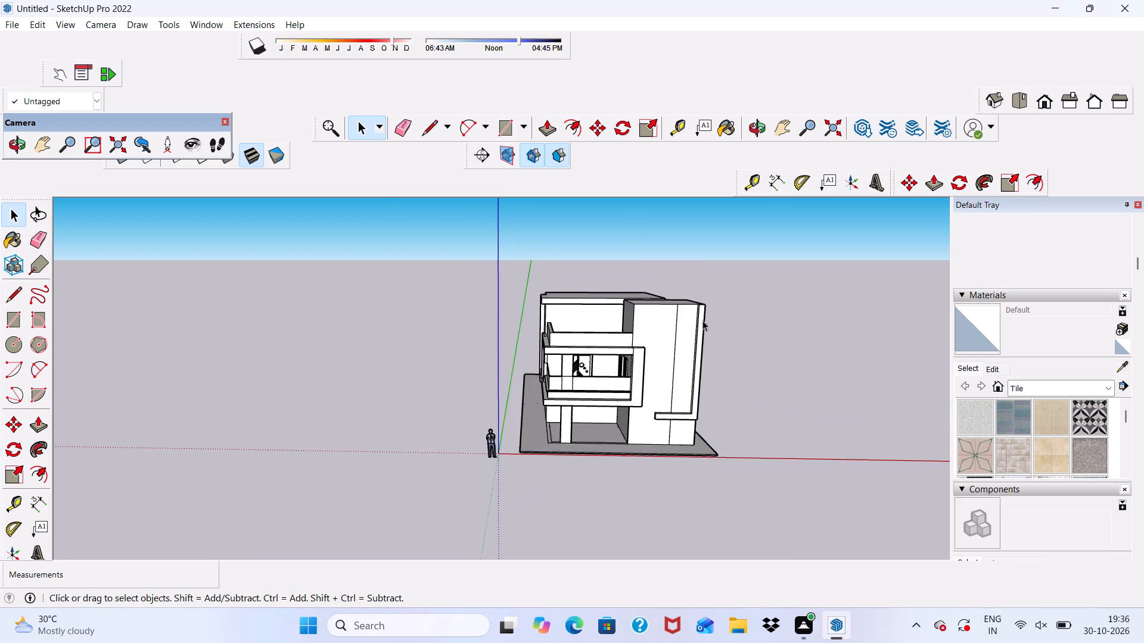
scroll(702, 320, "up", 7)
middle_click_drag(695, 303, 769, 343)
scroll(769, 343, "up", 2)
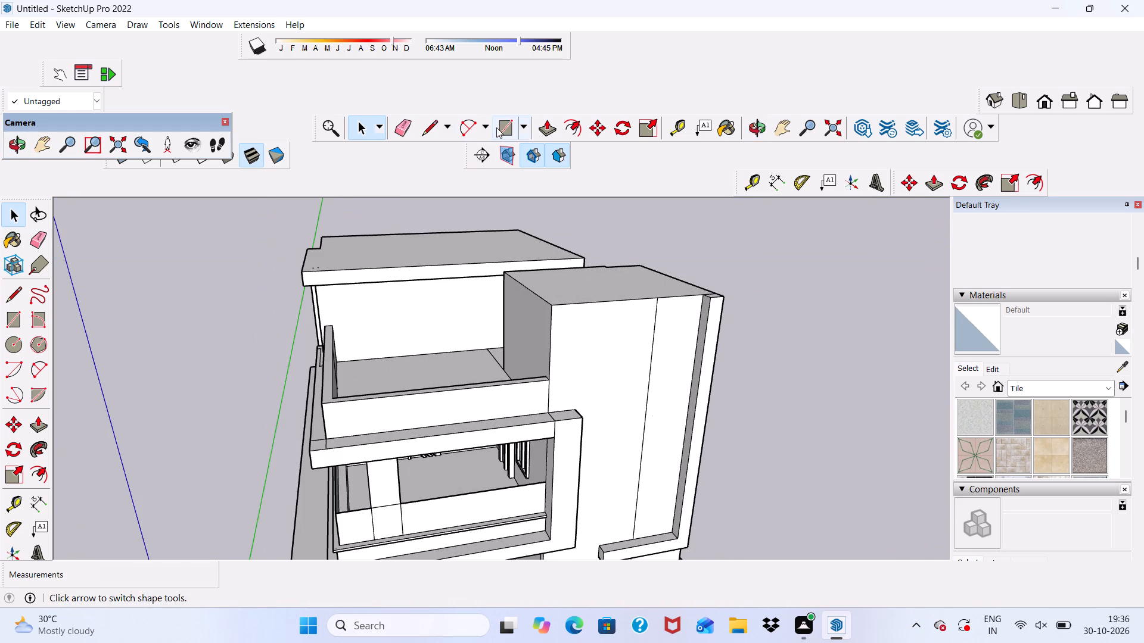
left_click(496, 127)
scroll(721, 314, "up", 14)
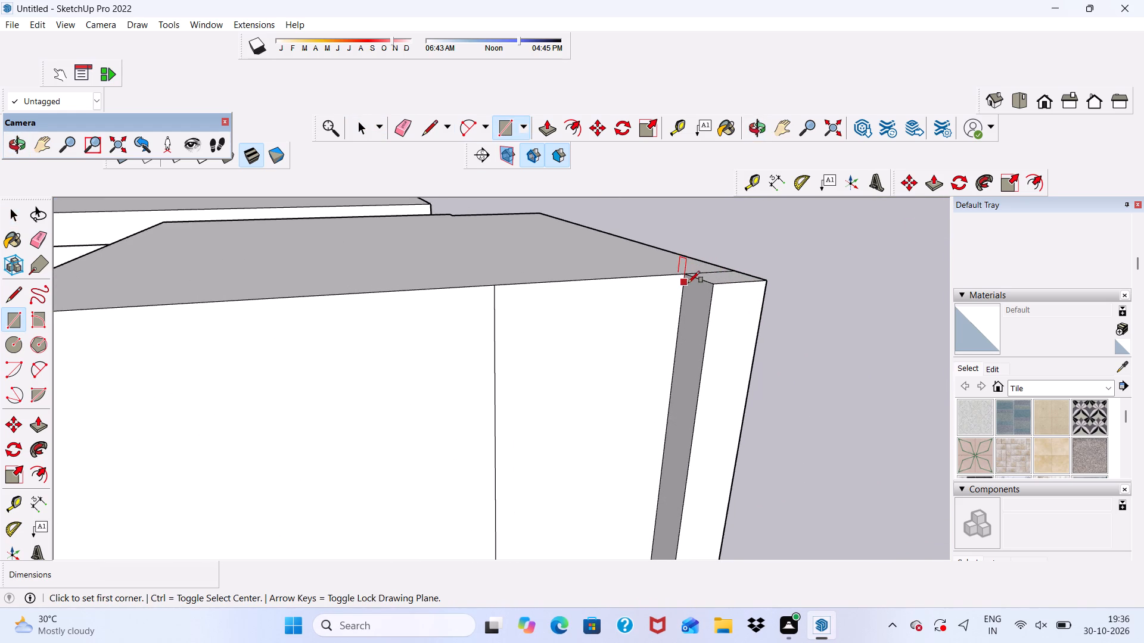
left_click(685, 278)
scroll(694, 321, "up", 2)
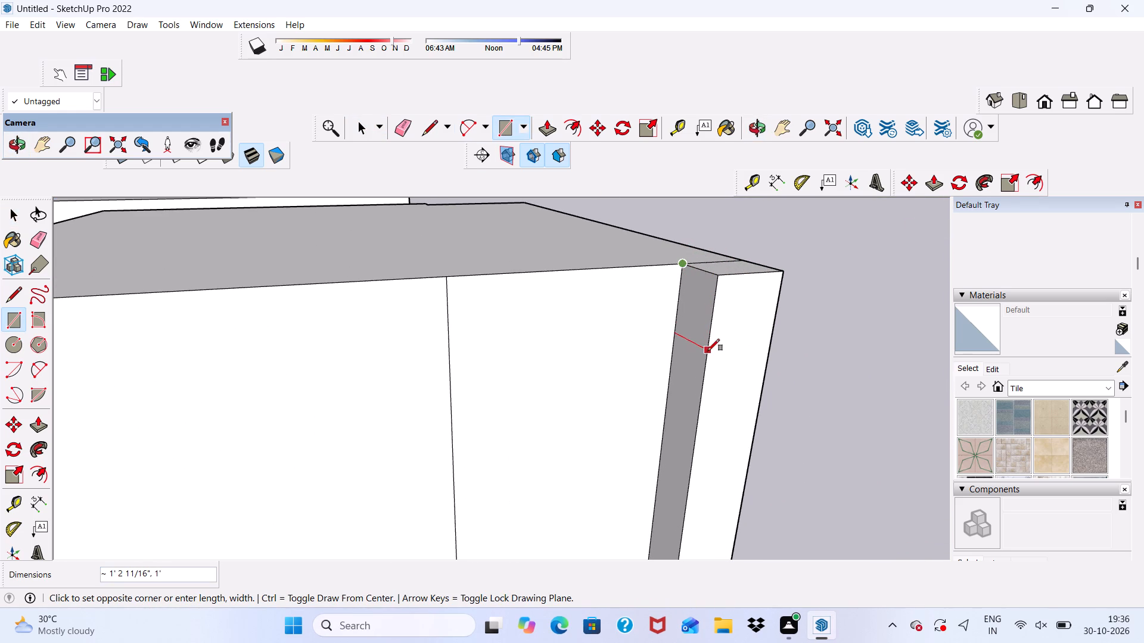
left_click(707, 355)
Push/Pull the new rectangle about 12' 10 1/4" across the tower's top front edge to its opposite corner.
key("space")
left_click(697, 323)
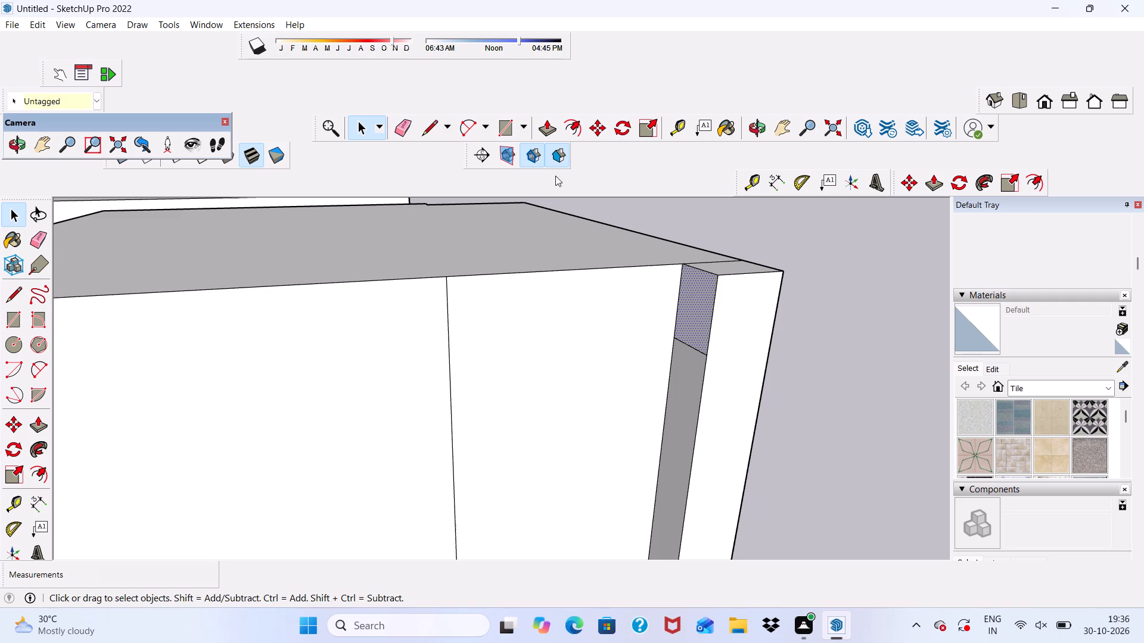
left_click(545, 132)
left_click(696, 298)
scroll(510, 307, "down", 6)
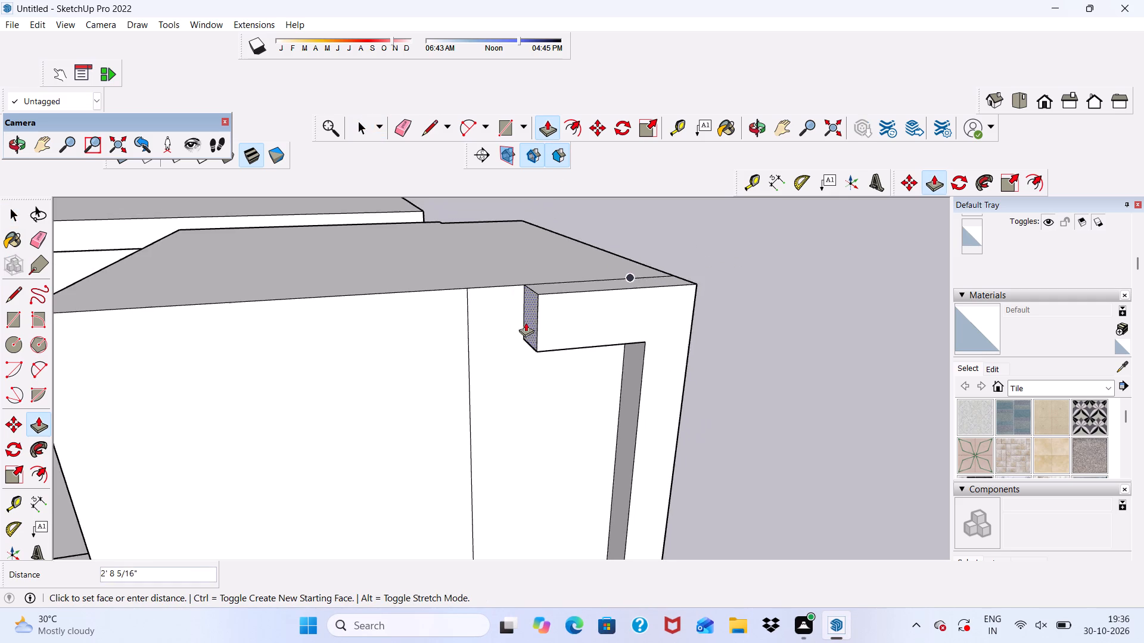
scroll(526, 322, "down", 7)
scroll(347, 335, "up", 4)
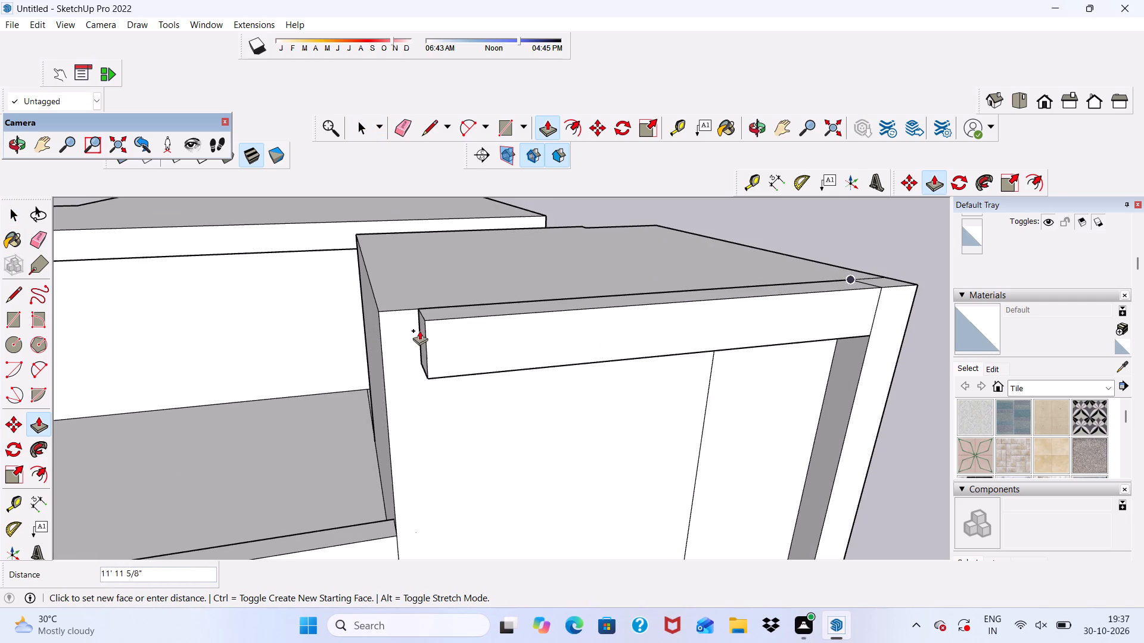
scroll(366, 333, "up", 3)
left_click(386, 282)
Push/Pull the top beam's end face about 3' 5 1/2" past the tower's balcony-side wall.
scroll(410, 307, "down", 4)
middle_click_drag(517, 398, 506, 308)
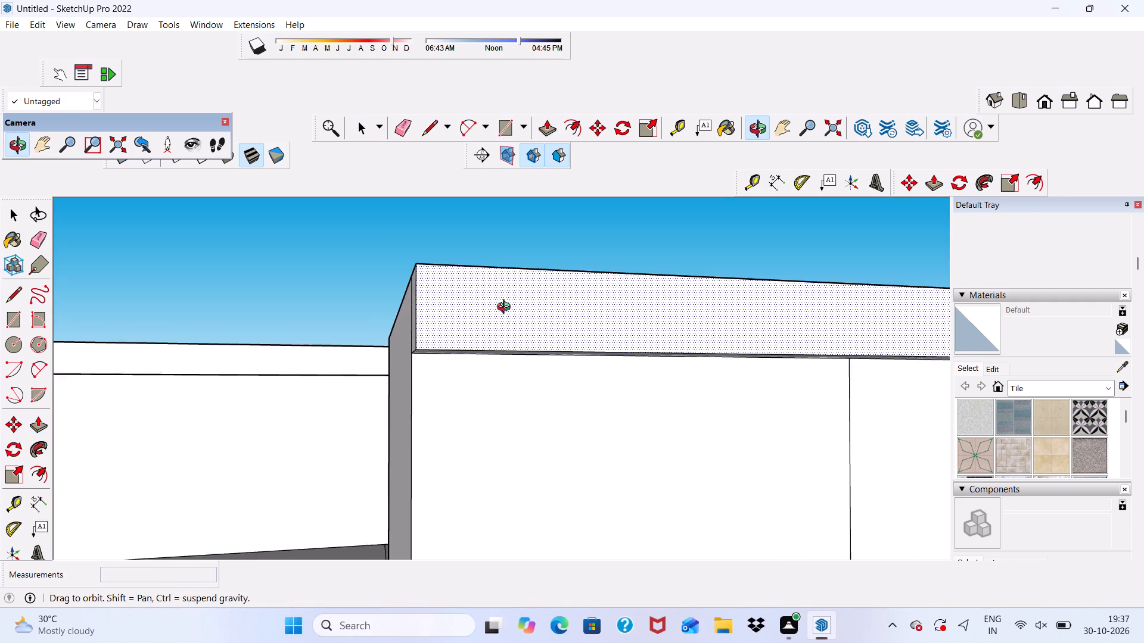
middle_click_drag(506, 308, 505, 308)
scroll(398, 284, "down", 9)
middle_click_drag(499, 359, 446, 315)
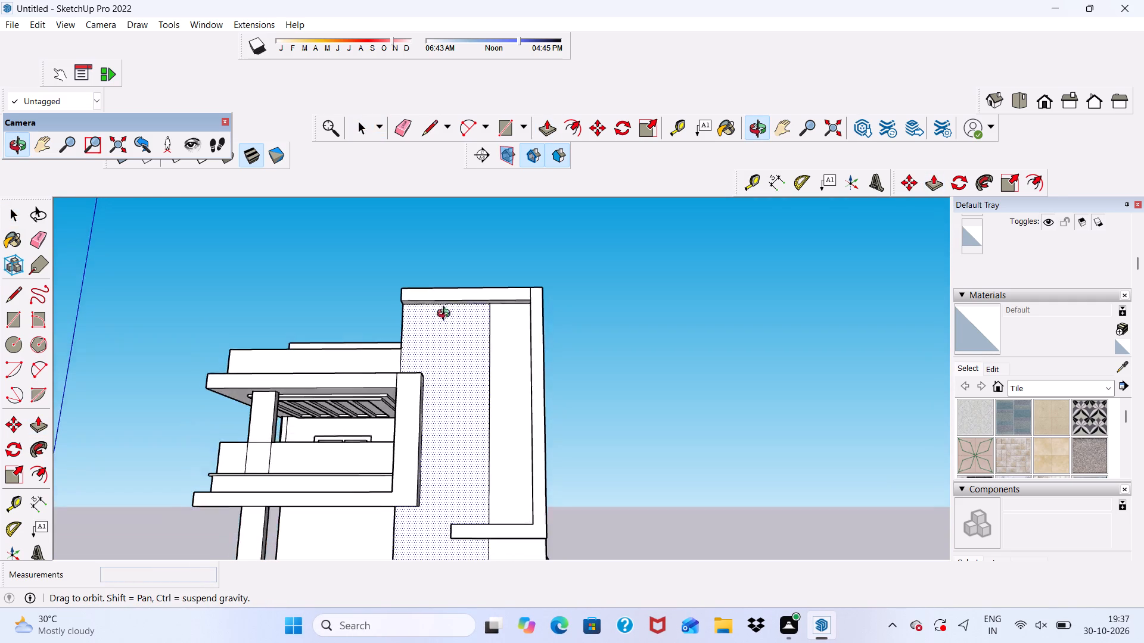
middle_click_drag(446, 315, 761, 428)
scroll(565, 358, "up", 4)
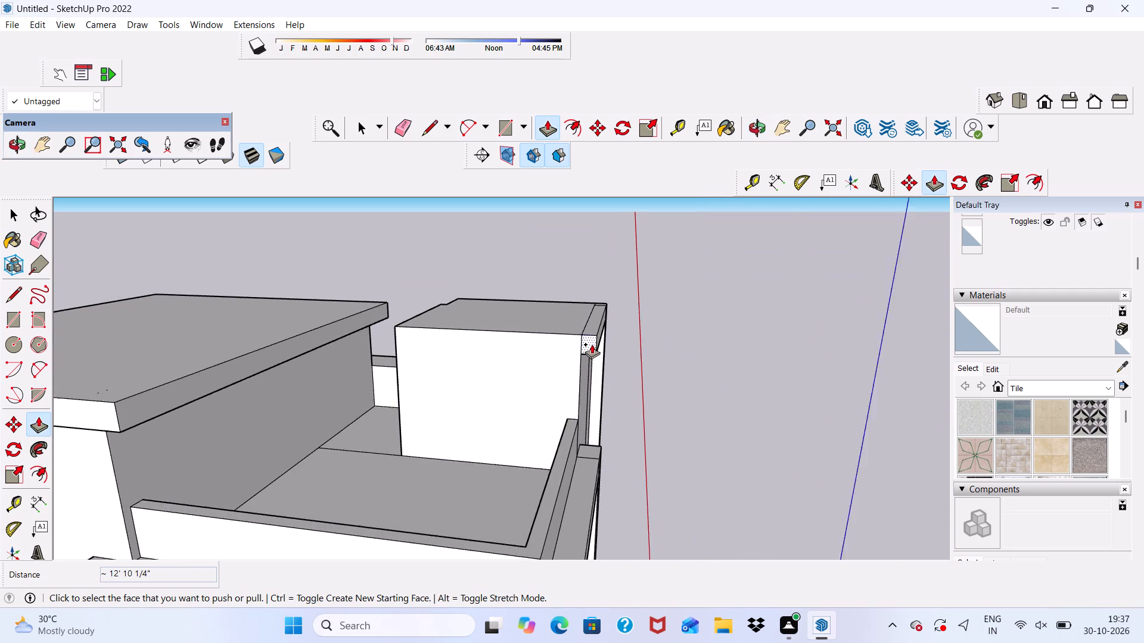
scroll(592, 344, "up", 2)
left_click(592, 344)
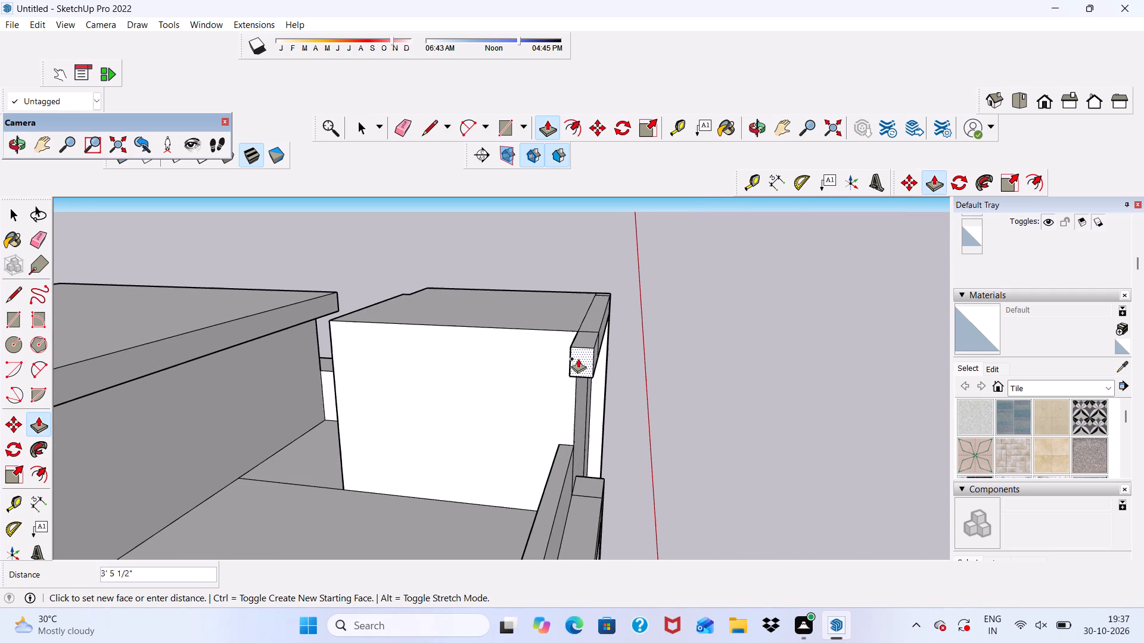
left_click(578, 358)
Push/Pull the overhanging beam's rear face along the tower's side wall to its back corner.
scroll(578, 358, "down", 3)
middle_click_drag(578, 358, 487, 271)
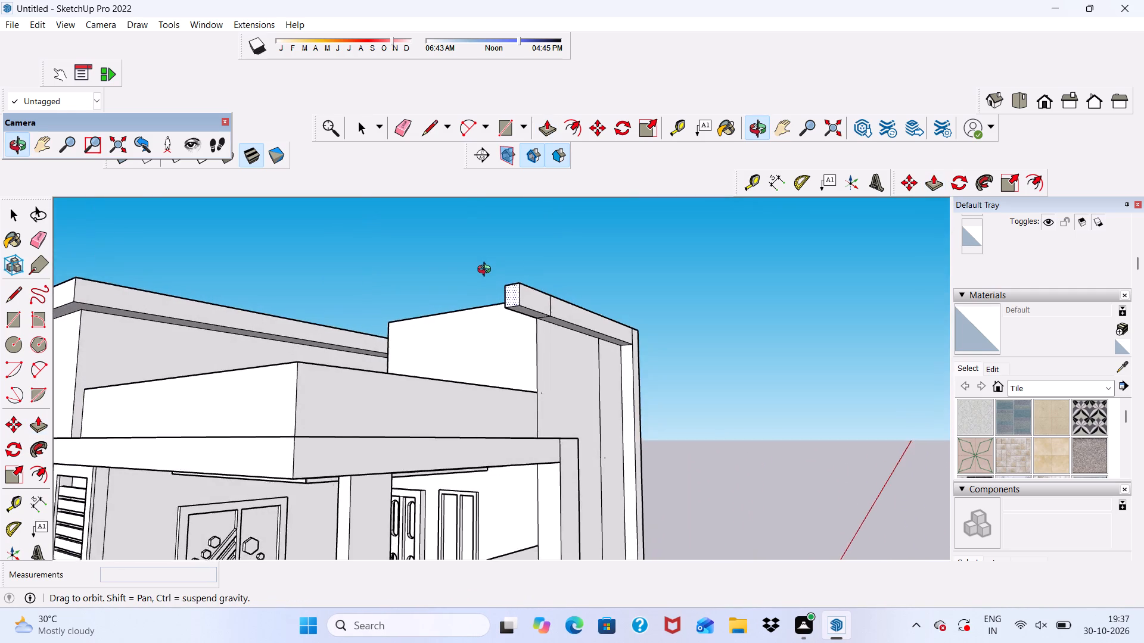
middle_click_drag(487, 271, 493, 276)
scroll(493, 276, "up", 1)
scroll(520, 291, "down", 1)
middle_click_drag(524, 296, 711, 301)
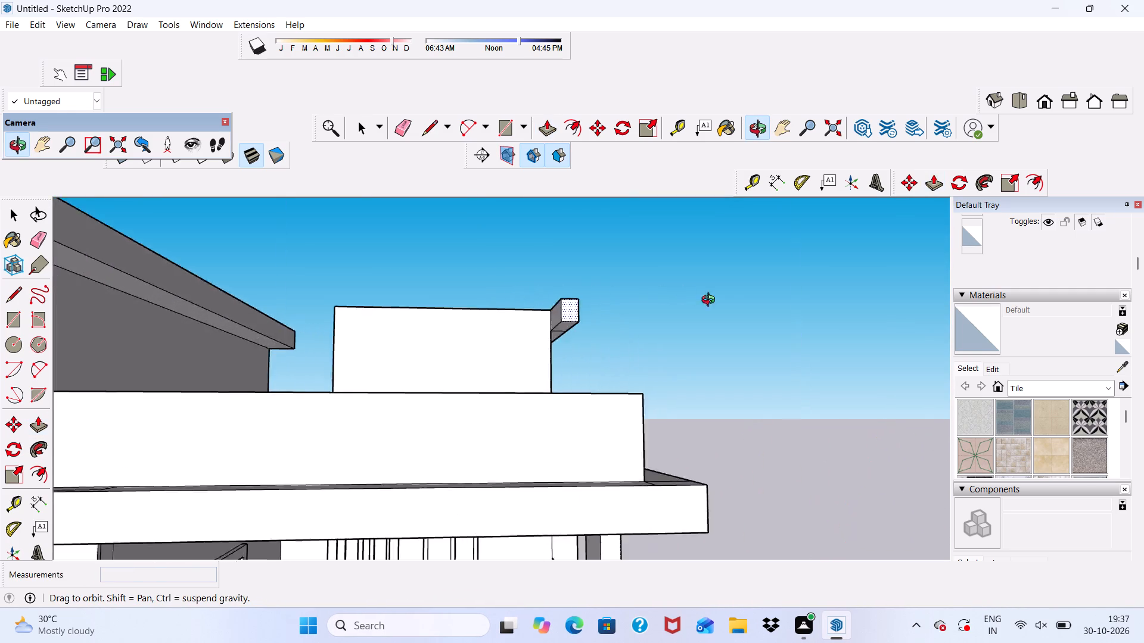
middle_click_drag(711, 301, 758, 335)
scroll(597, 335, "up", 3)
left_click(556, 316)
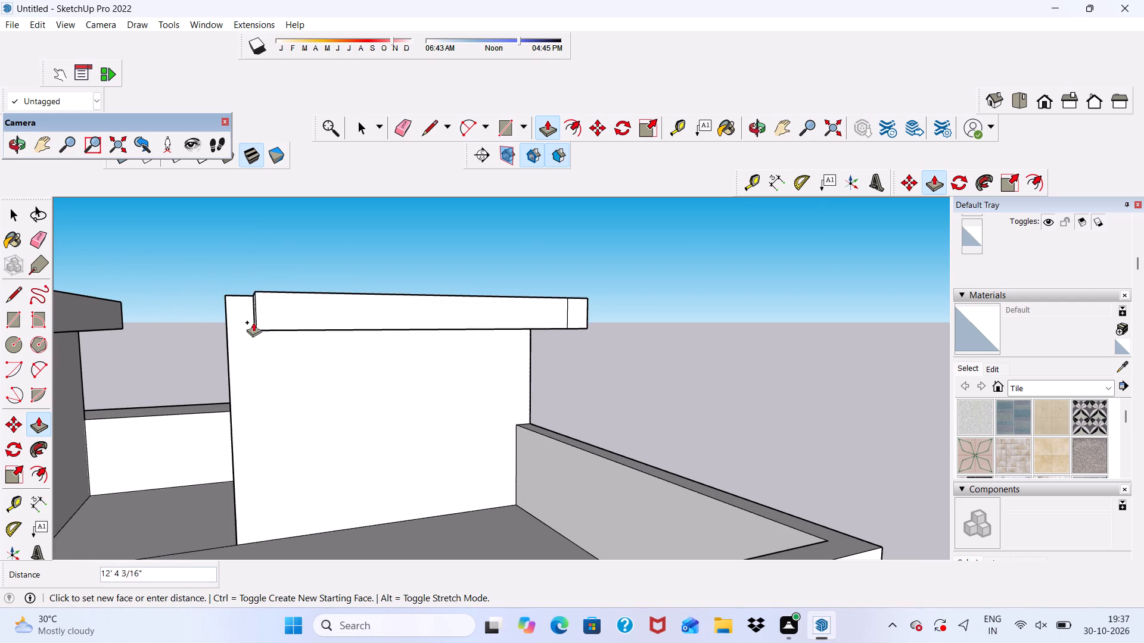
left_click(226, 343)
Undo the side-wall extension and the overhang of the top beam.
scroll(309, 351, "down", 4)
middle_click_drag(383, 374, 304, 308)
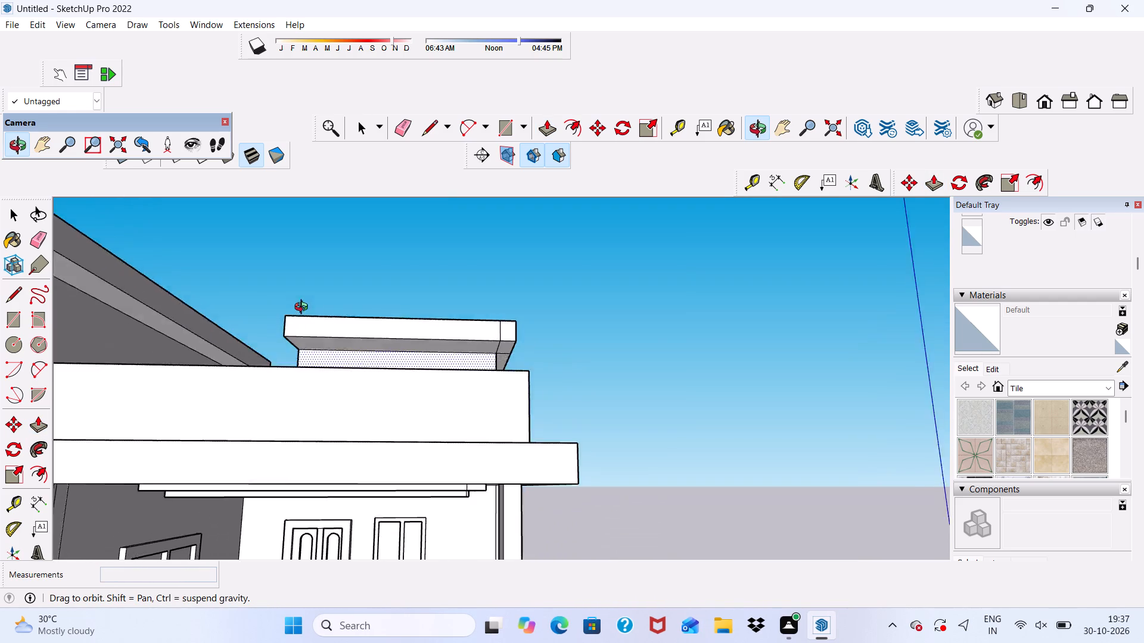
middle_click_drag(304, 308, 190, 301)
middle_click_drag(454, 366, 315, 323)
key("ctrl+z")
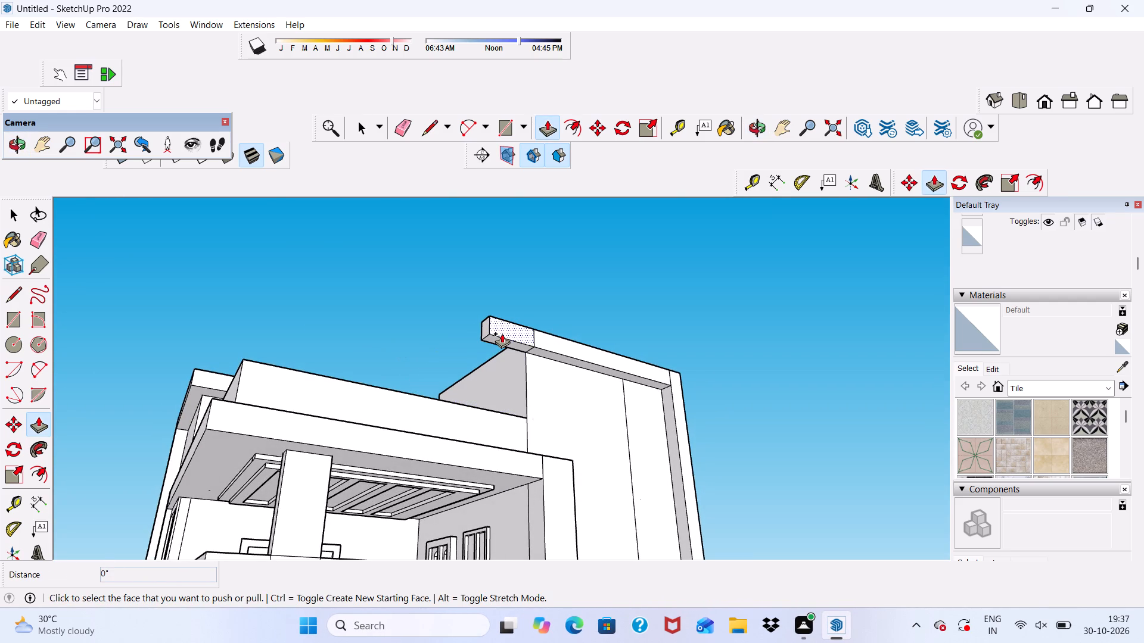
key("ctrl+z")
Push/Pull the top beam's end face 1' 9 15/16" past the tower's balcony-side wall.
middle_click_drag(501, 333, 584, 404)
scroll(575, 380, "up", 4)
left_click(539, 352)
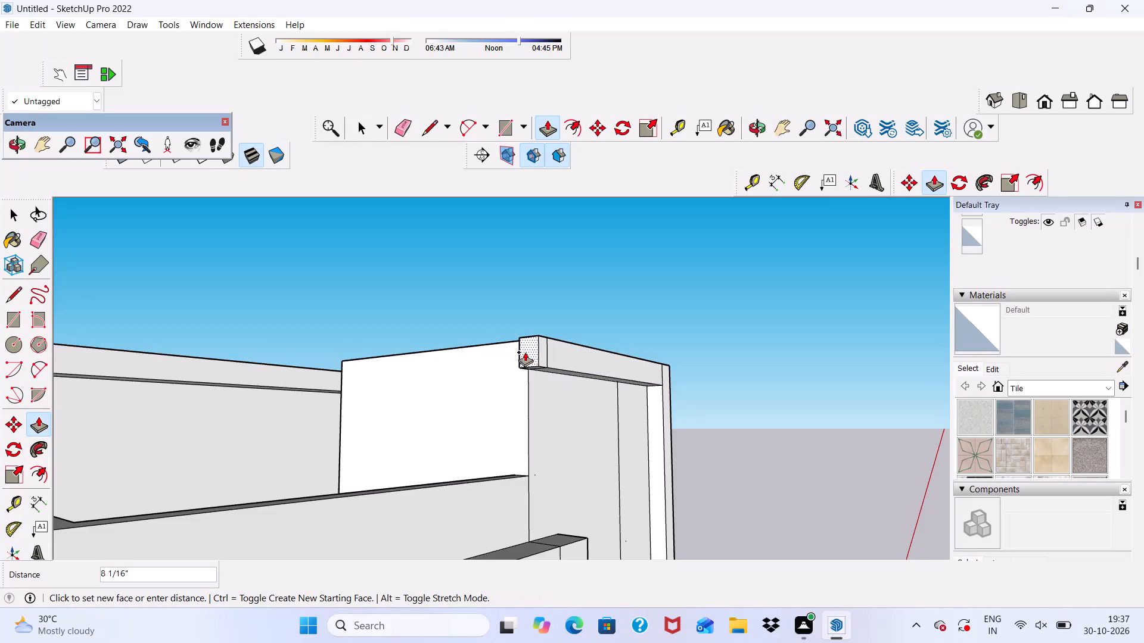
left_click(514, 353)
middle_click_drag(514, 353, 744, 382)
scroll(623, 374, "up", 6)
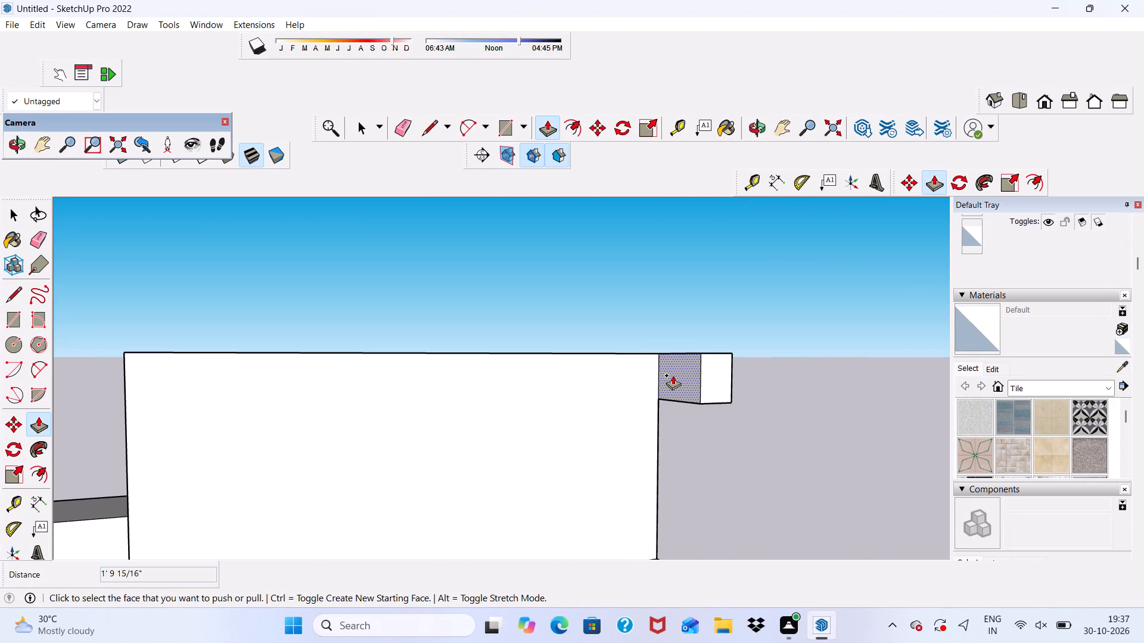
Push/Pull the overhanging top beam's rear face 13' 3 3/16" along the tower's balcony-side wall to its back corner.
left_click(674, 377)
scroll(274, 414, "down", 4)
scroll(147, 421, "up", 7)
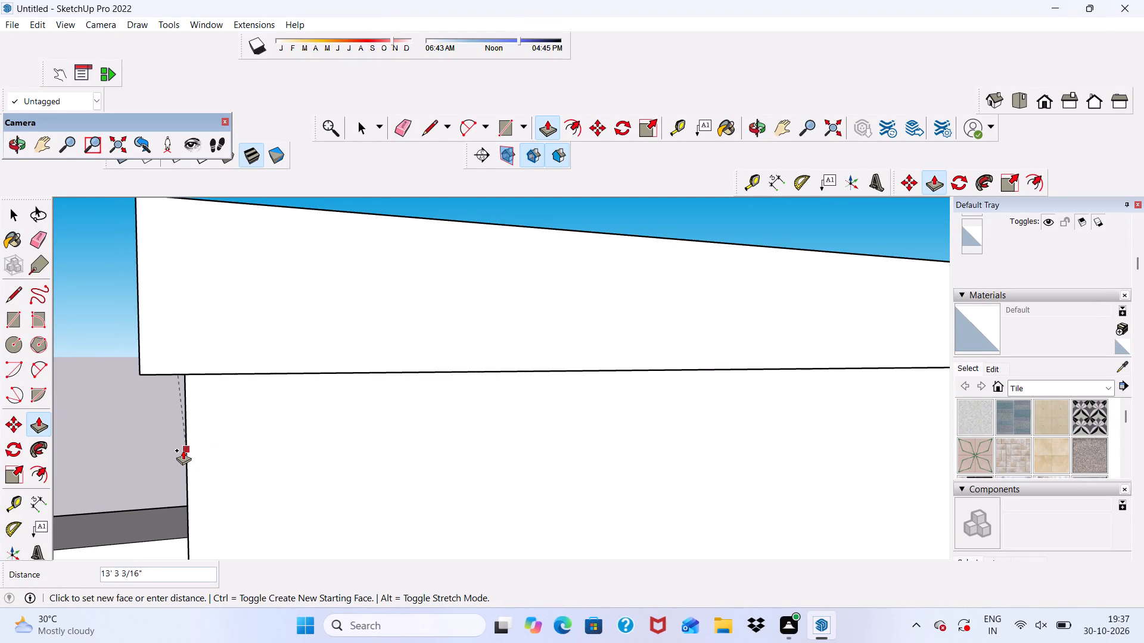
left_click(183, 450)
scroll(232, 398, "down", 11)
middle_click_drag(487, 414, 255, 349)
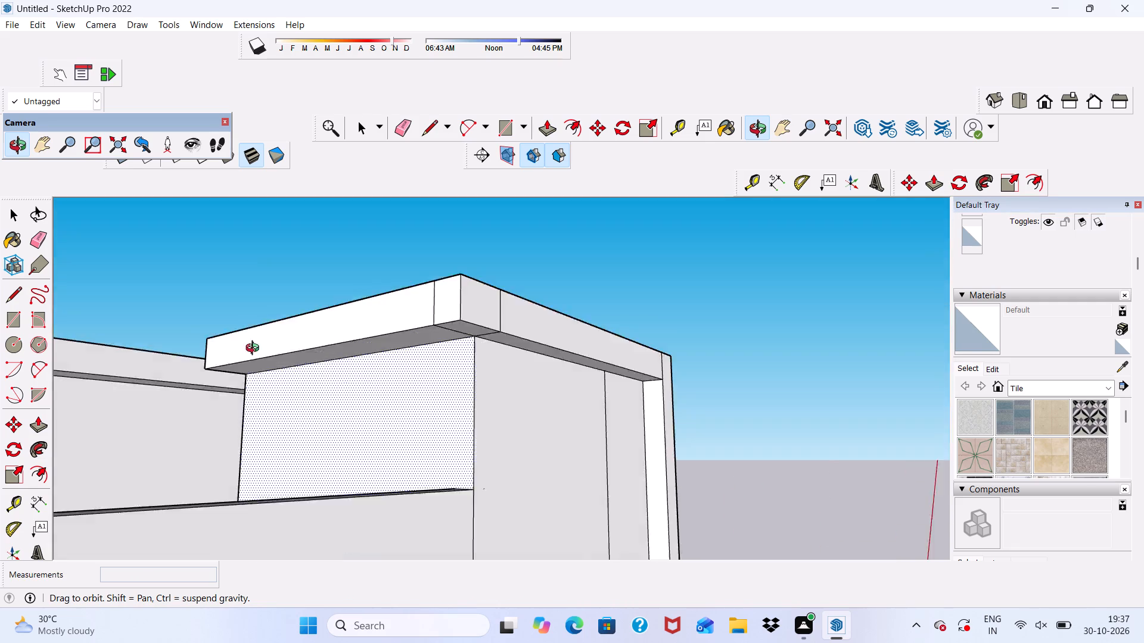
middle_click_drag(255, 349, 244, 345)
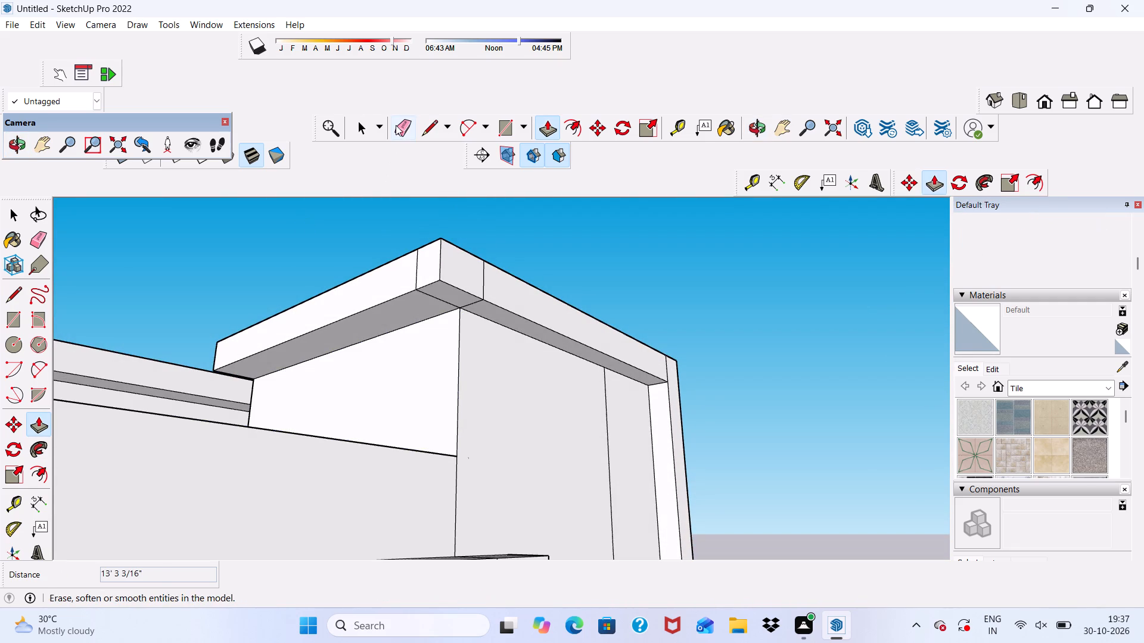
Erase the leftover seam edges around the top beam's overhanging corner and at its front joint with the vertical strip.
left_click(396, 125)
scroll(401, 224, "up", 3)
scroll(432, 293, "down", 1)
left_click_drag(443, 319, 442, 346)
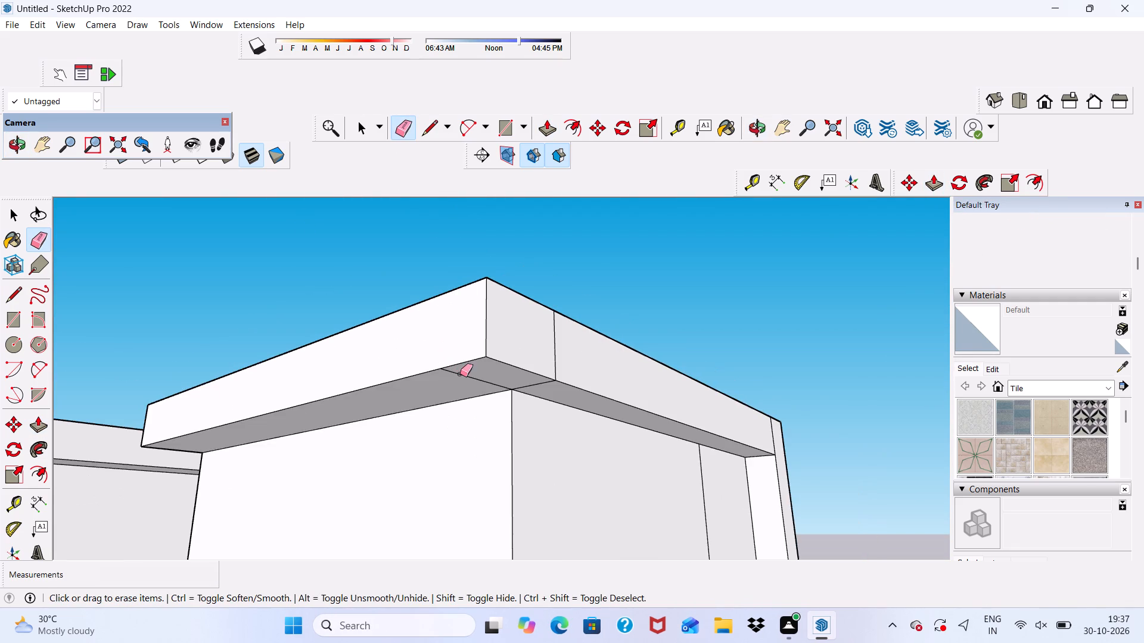
left_click_drag(460, 374, 481, 381)
left_click(534, 384)
left_click_drag(551, 339, 557, 340)
scroll(545, 321, "down", 5)
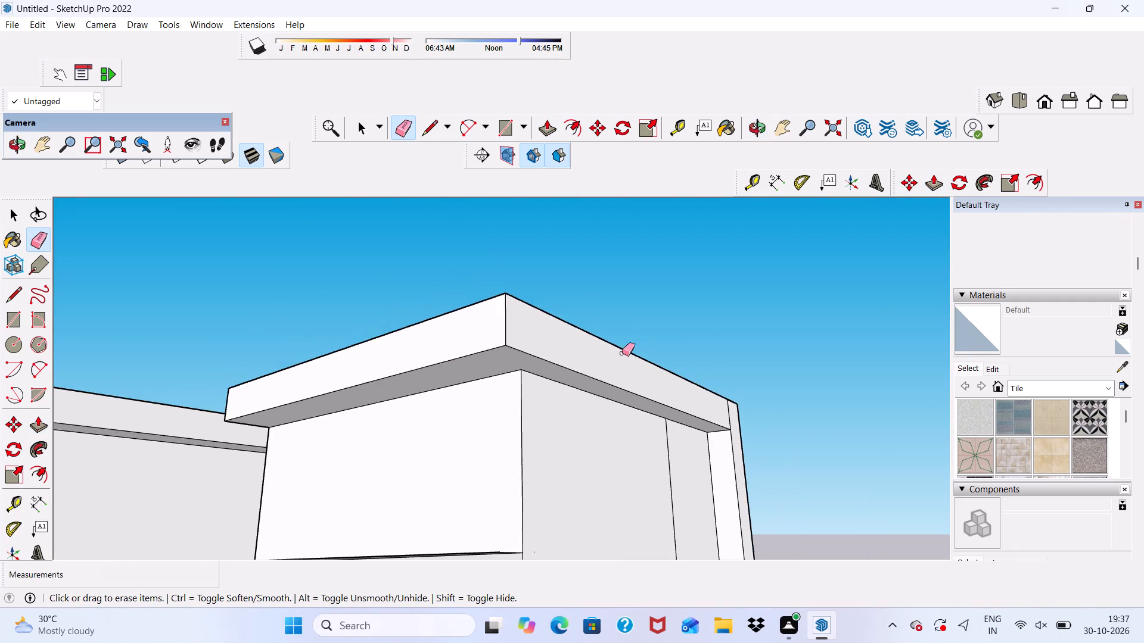
middle_click_drag(623, 353, 444, 422)
left_click(739, 425)
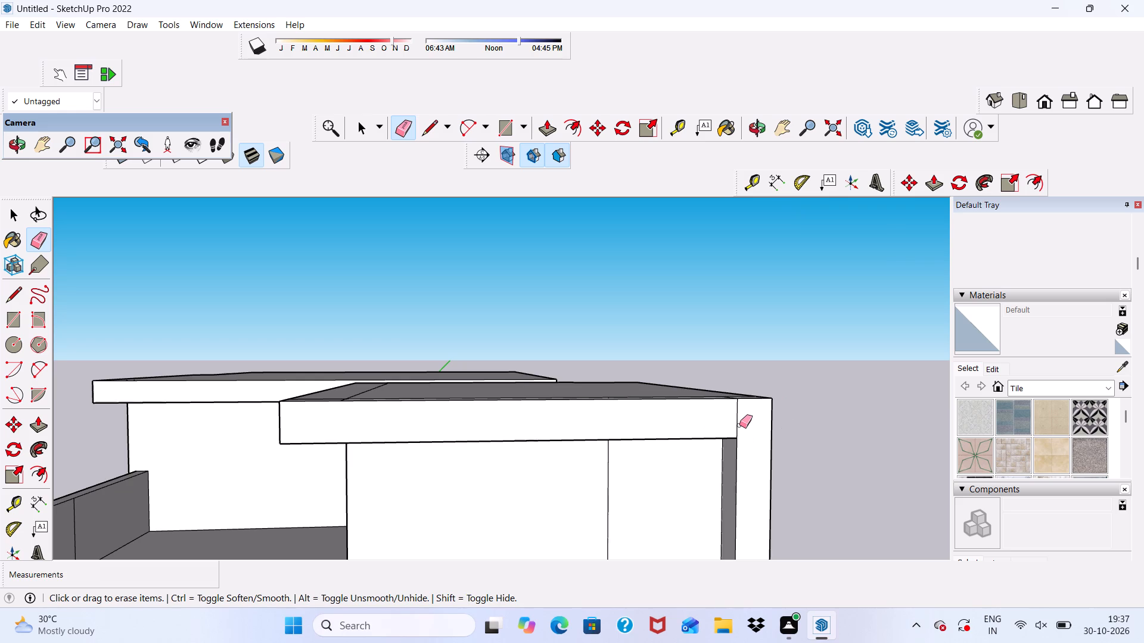
left_click_drag(742, 423, 729, 420)
Examine the finished top beam from above, the side and the front against the whole house elevation.
scroll(663, 363, "down", 5)
middle_click_drag(672, 395, 554, 502)
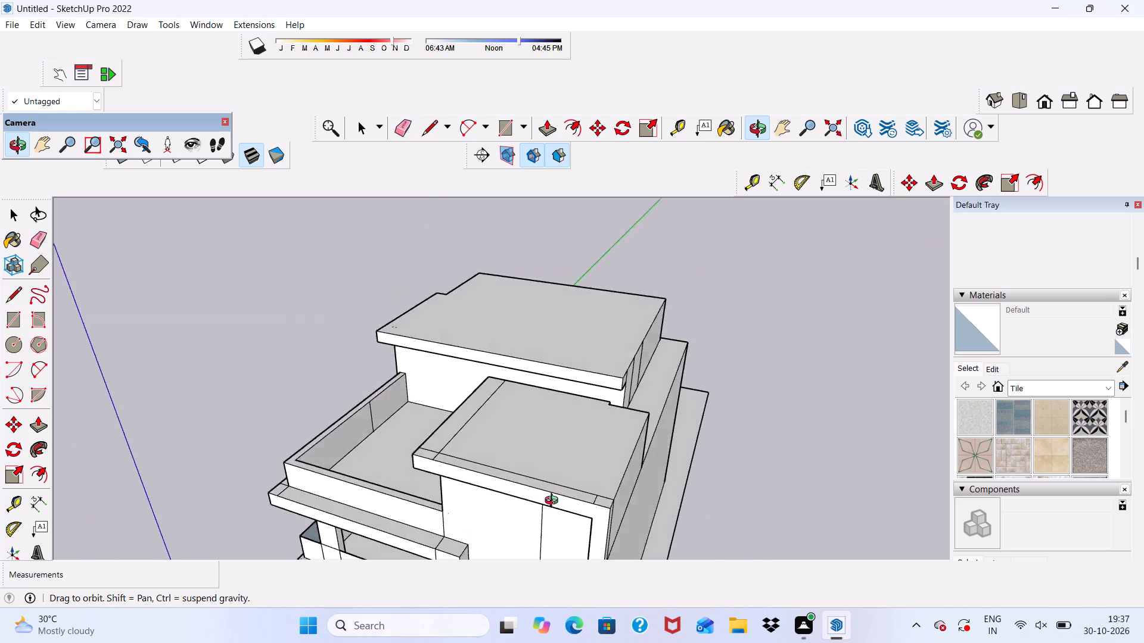
middle_click_drag(554, 502, 666, 298)
key("space")
scroll(621, 313, "down", 5)
middle_click_drag(621, 363, 610, 420)
scroll(570, 383, "down", 4)
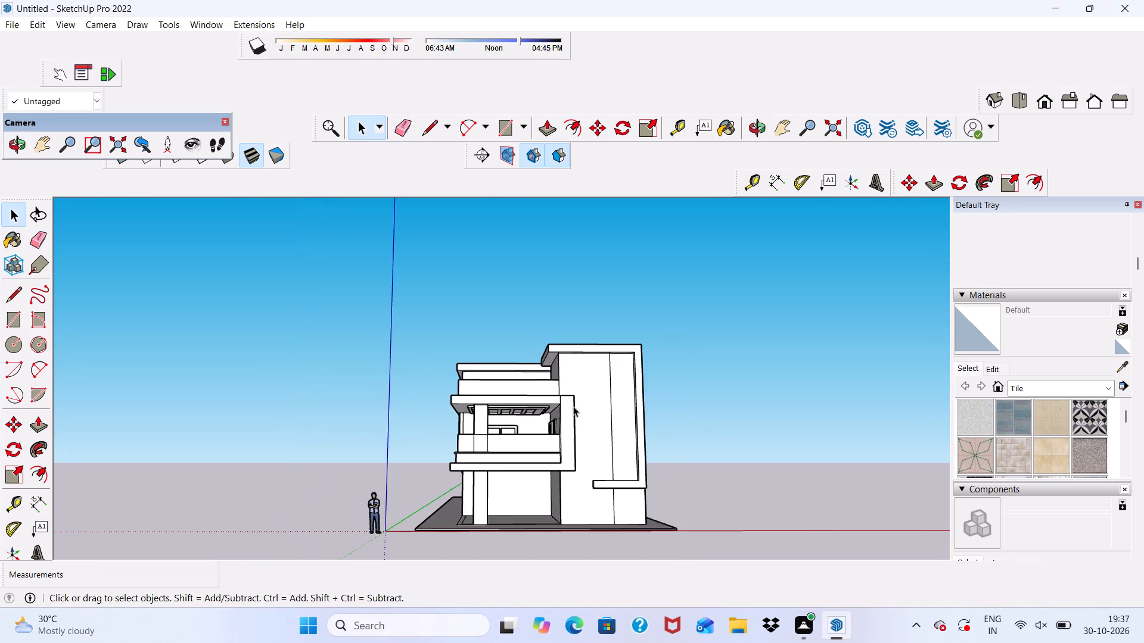
middle_click_drag(573, 406, 464, 457)
scroll(474, 420, "up", 1)
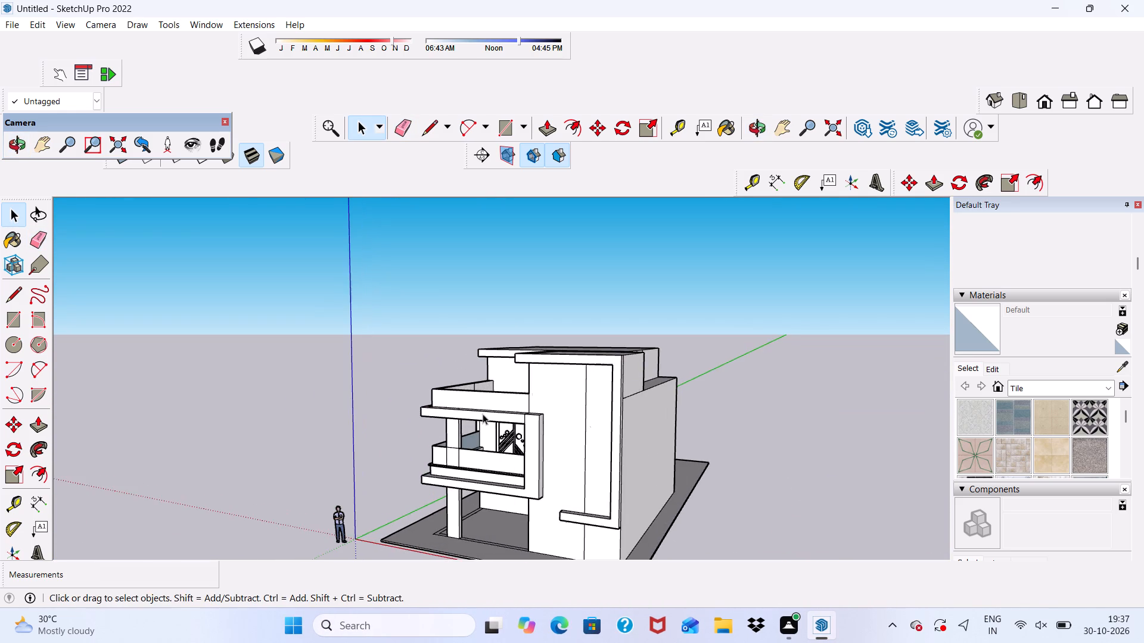
scroll(572, 402, "down", 2)
scroll(571, 407, "up", 1)
middle_click_drag(571, 407, 614, 376)
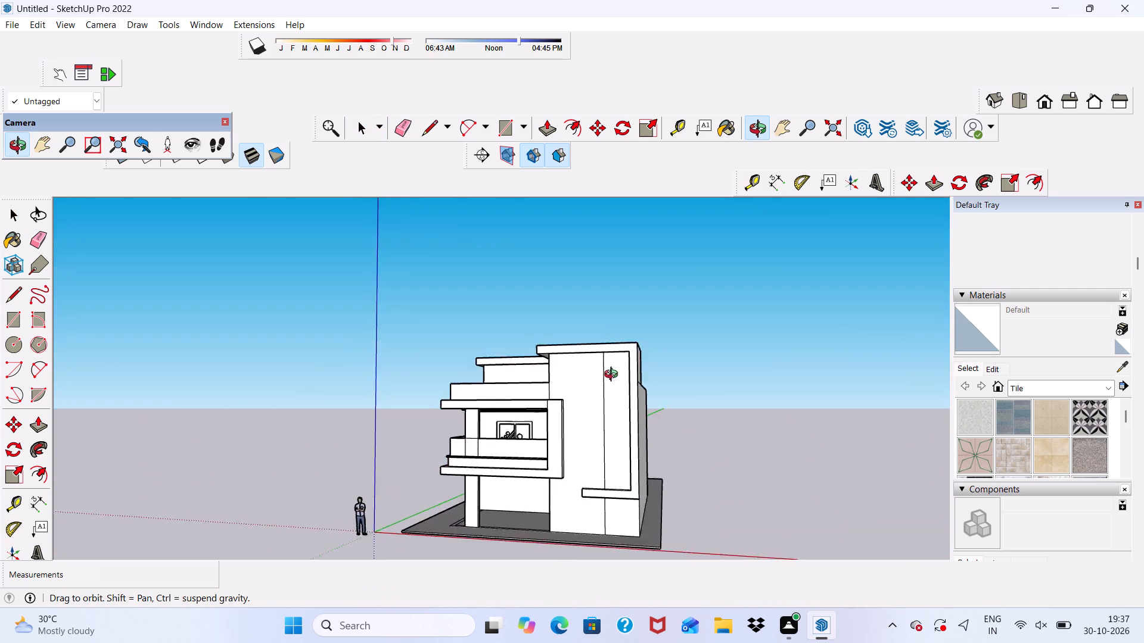
middle_click_drag(614, 376, 595, 315)
scroll(595, 315, "up", 12)
scroll(615, 322, "down", 3)
scroll(615, 322, "up", 1)
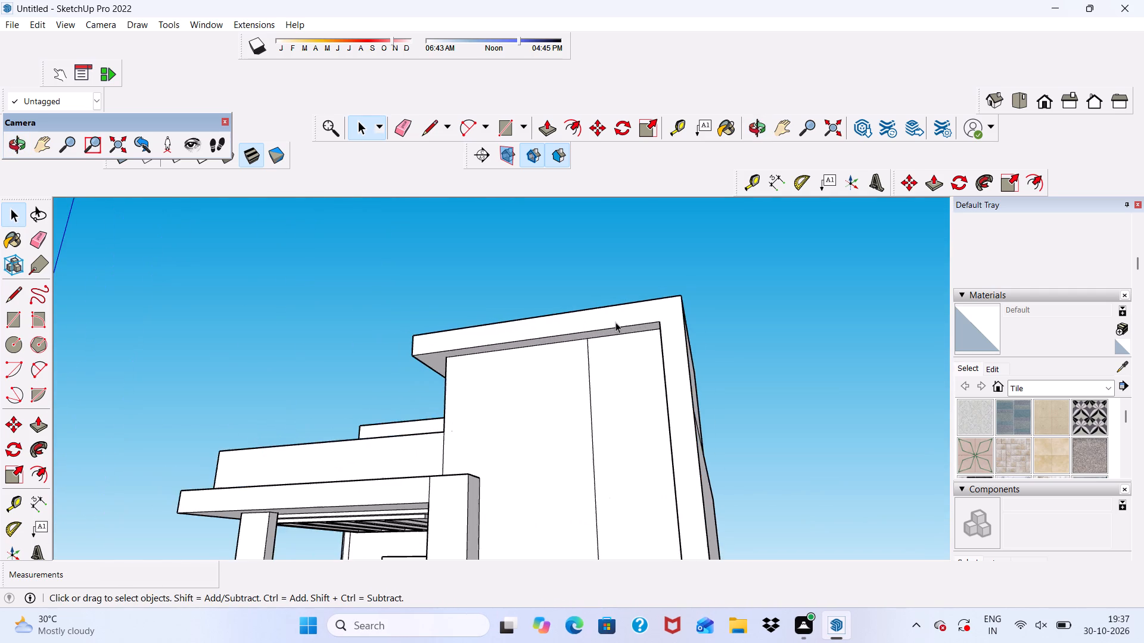
middle_click_drag(616, 322, 662, 335)
scroll(662, 335, "up", 1)
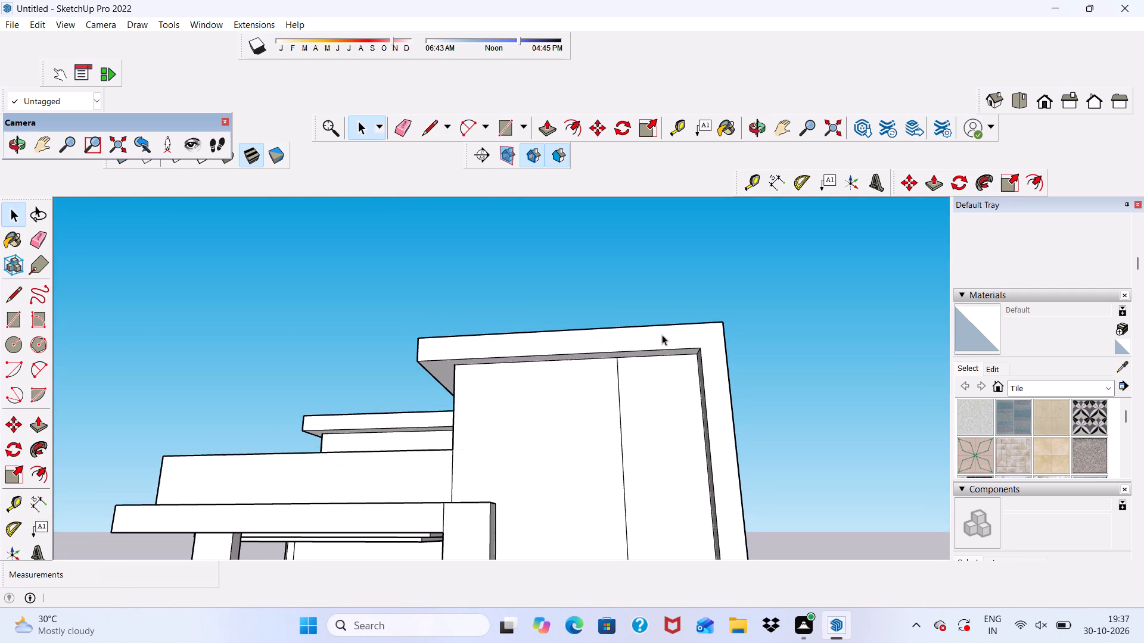
scroll(636, 333, "down", 4)
middle_click_drag(635, 345, 627, 372)
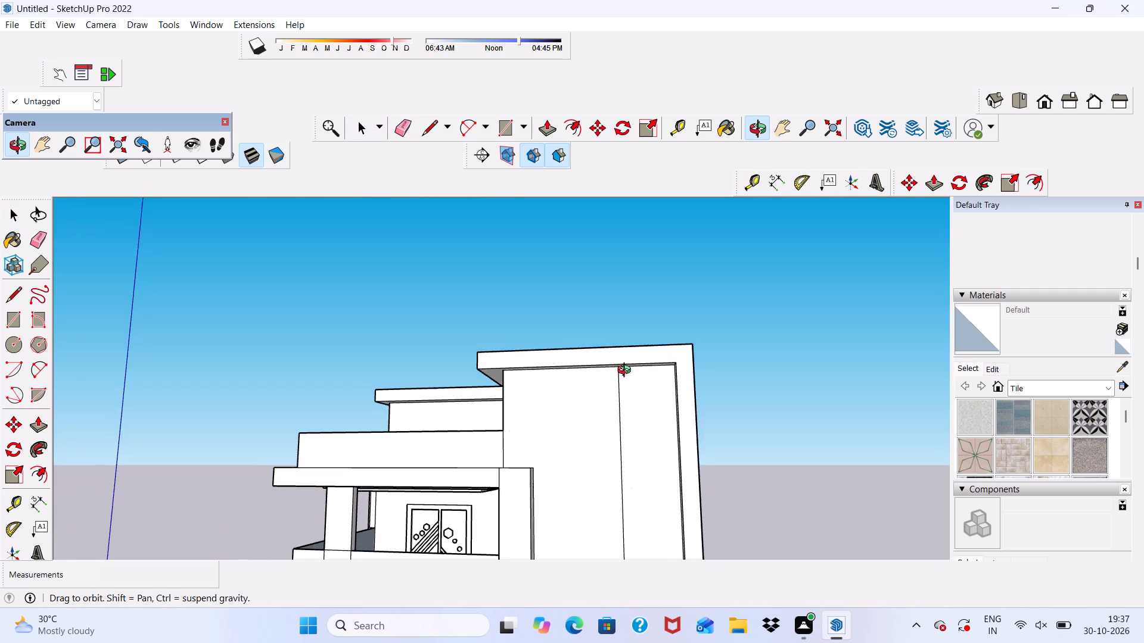
middle_click_drag(627, 372, 623, 379)
scroll(597, 395, "up", 4)
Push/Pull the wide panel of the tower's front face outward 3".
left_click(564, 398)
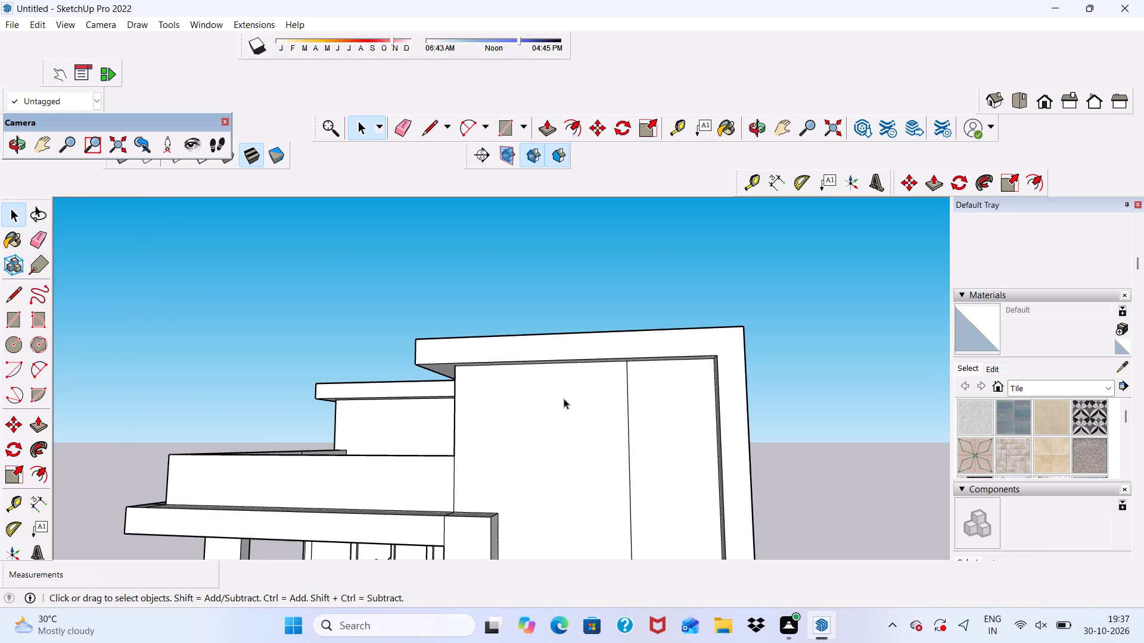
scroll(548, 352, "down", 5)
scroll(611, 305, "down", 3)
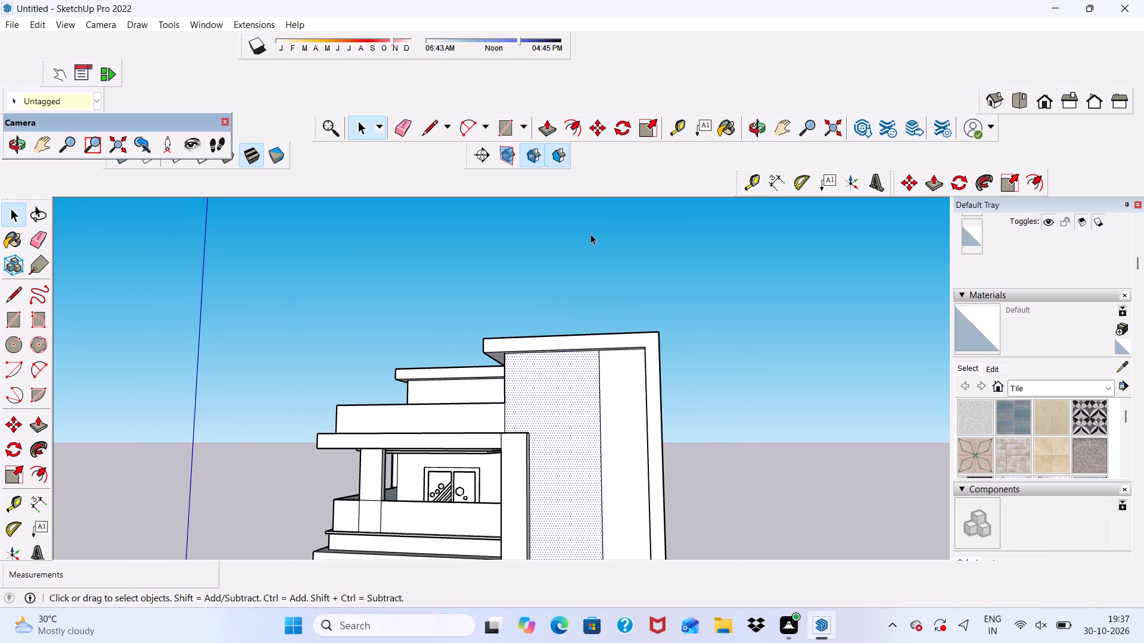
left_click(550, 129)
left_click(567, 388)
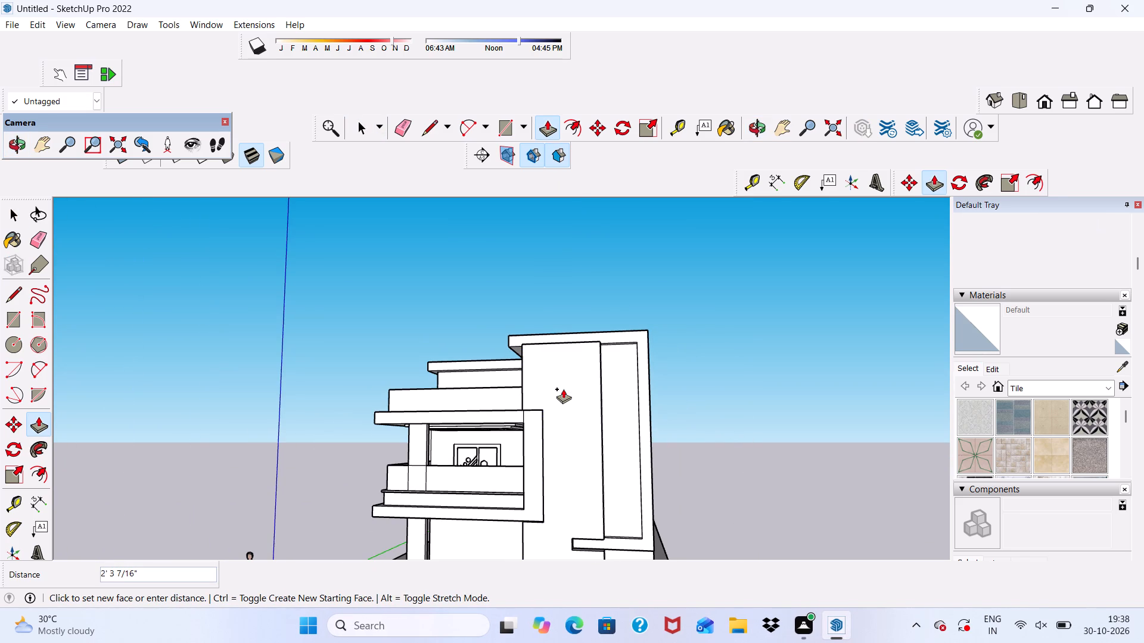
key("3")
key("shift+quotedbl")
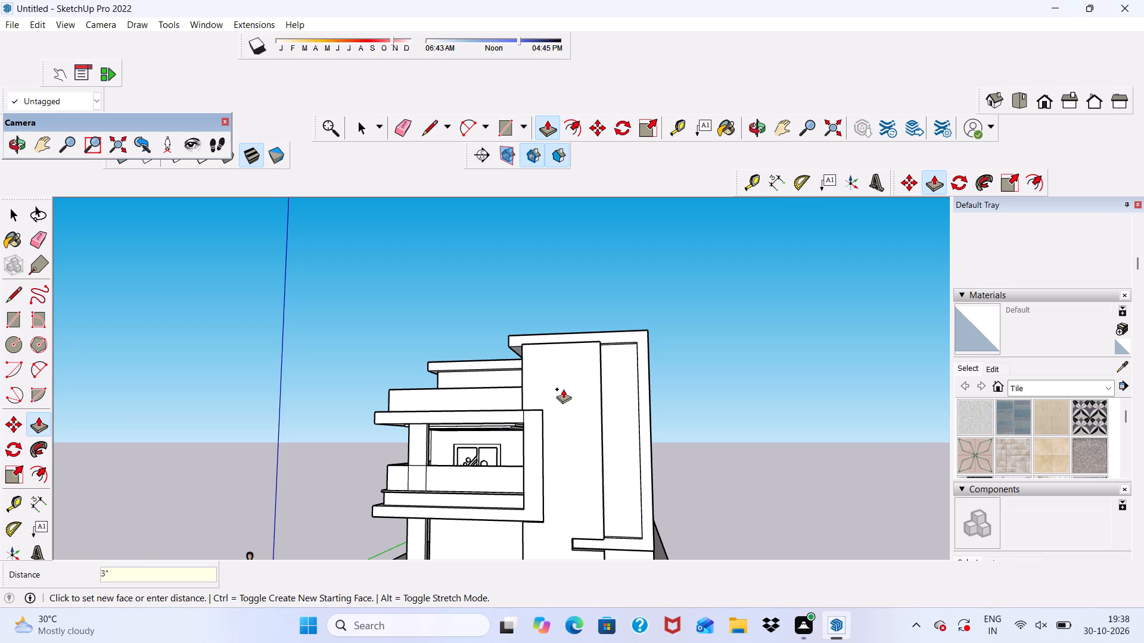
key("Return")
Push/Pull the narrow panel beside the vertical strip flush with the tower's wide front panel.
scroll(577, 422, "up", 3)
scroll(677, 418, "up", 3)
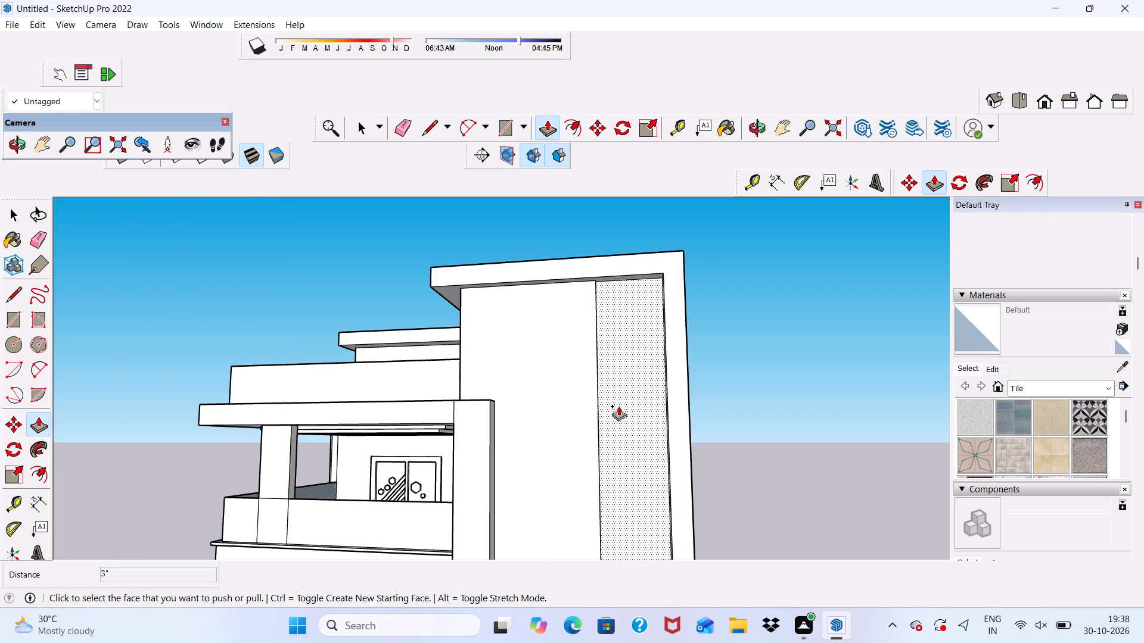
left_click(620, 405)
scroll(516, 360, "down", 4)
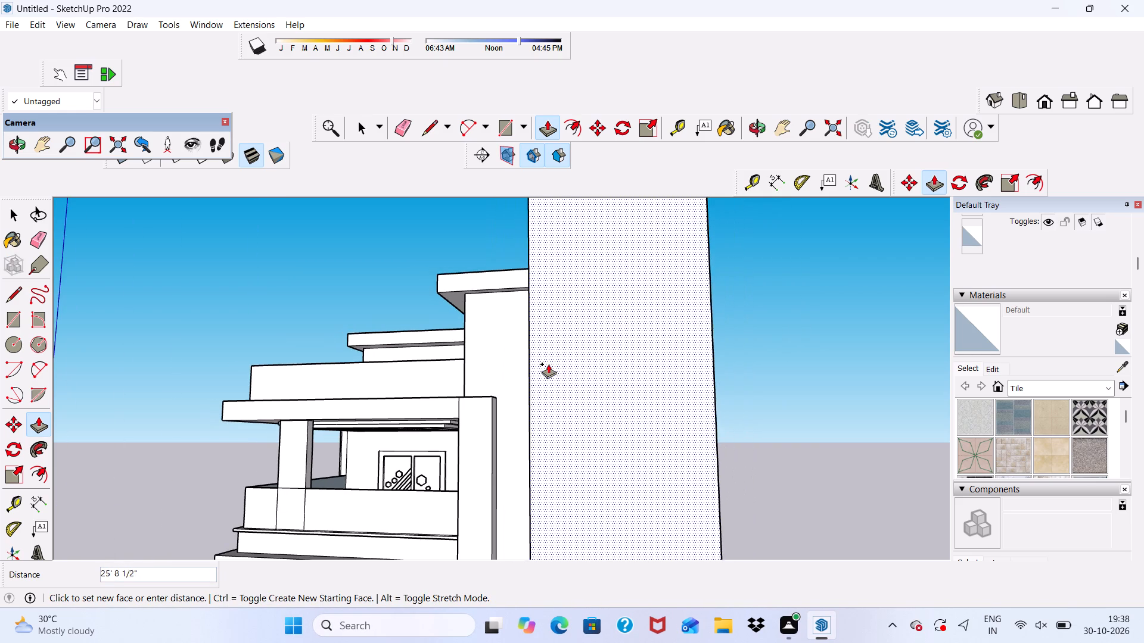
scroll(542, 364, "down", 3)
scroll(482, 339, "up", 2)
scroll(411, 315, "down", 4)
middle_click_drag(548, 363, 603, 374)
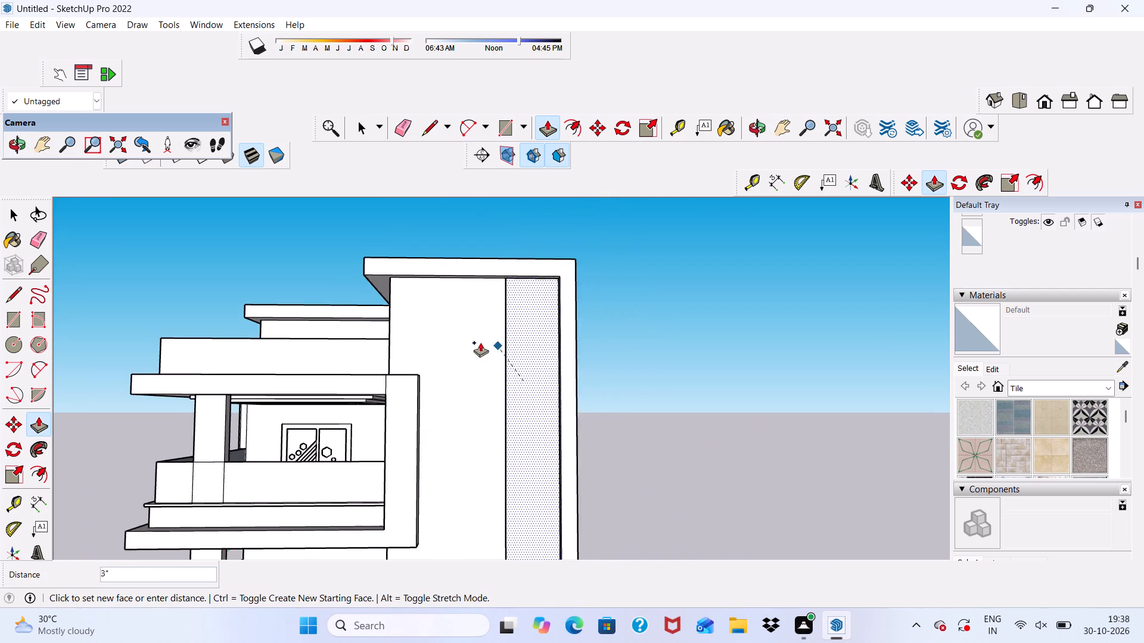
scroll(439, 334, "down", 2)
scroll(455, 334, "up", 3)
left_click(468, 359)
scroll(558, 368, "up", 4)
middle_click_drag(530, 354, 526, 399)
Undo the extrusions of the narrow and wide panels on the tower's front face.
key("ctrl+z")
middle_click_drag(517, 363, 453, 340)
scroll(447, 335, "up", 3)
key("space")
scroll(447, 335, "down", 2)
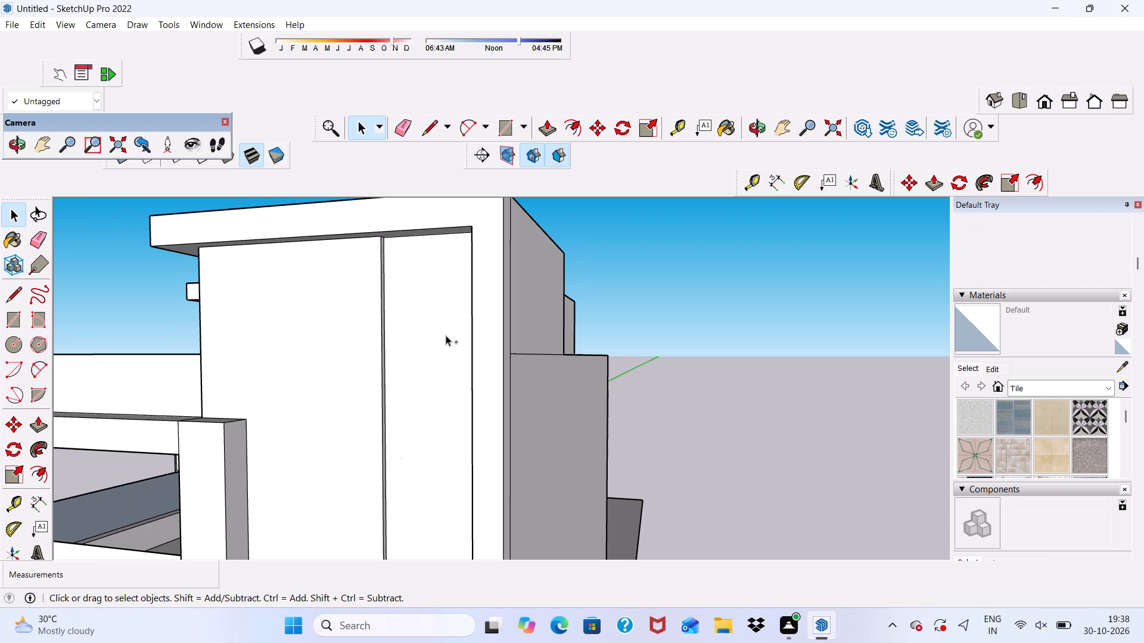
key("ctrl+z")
Examine the tower's front panels, top beam and balcony side from several angles.
middle_click_drag(443, 340, 521, 341)
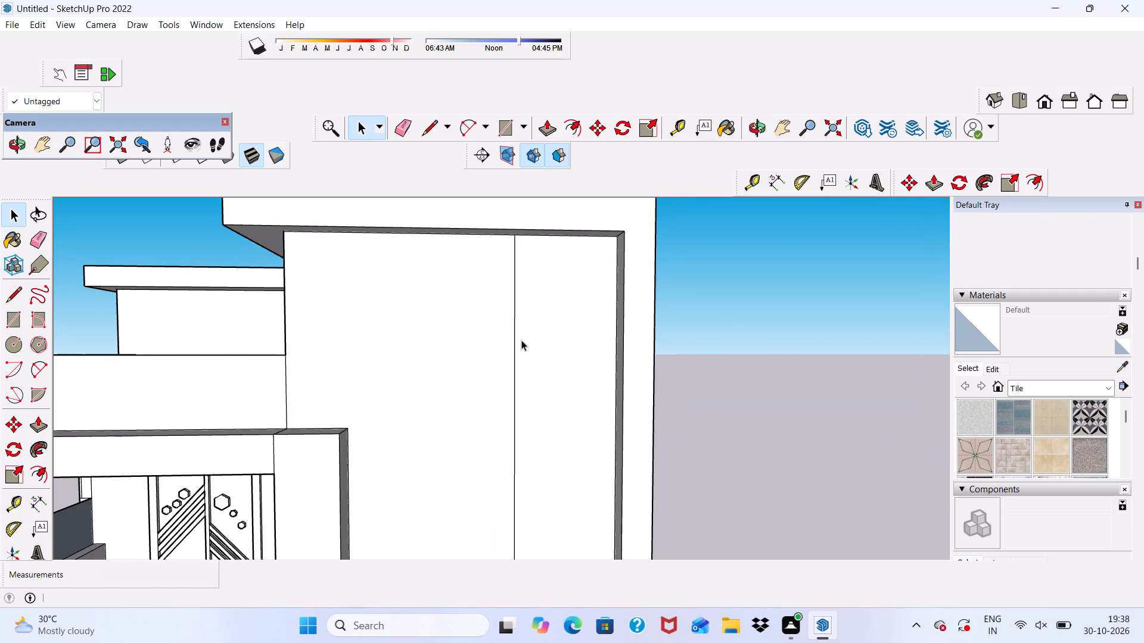
scroll(545, 332, "up", 2)
scroll(545, 332, "down", 1)
middle_click_drag(545, 332, 668, 348)
middle_click_drag(666, 353, 622, 337)
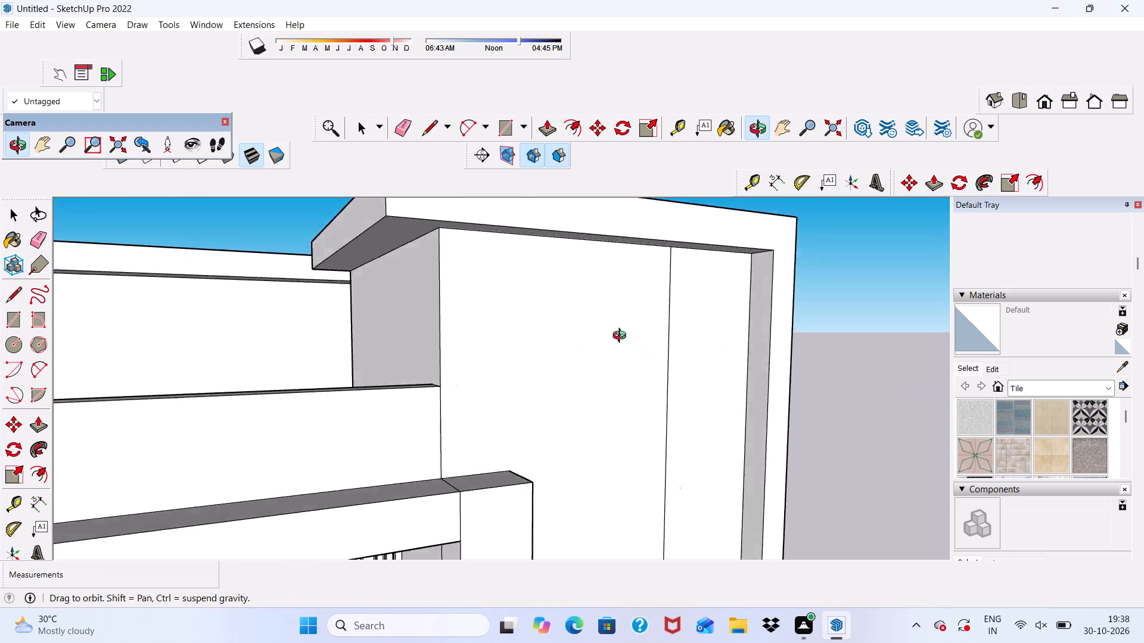
middle_click_drag(622, 337, 548, 363)
middle_click_drag(480, 349, 435, 395)
scroll(374, 400, "down", 4)
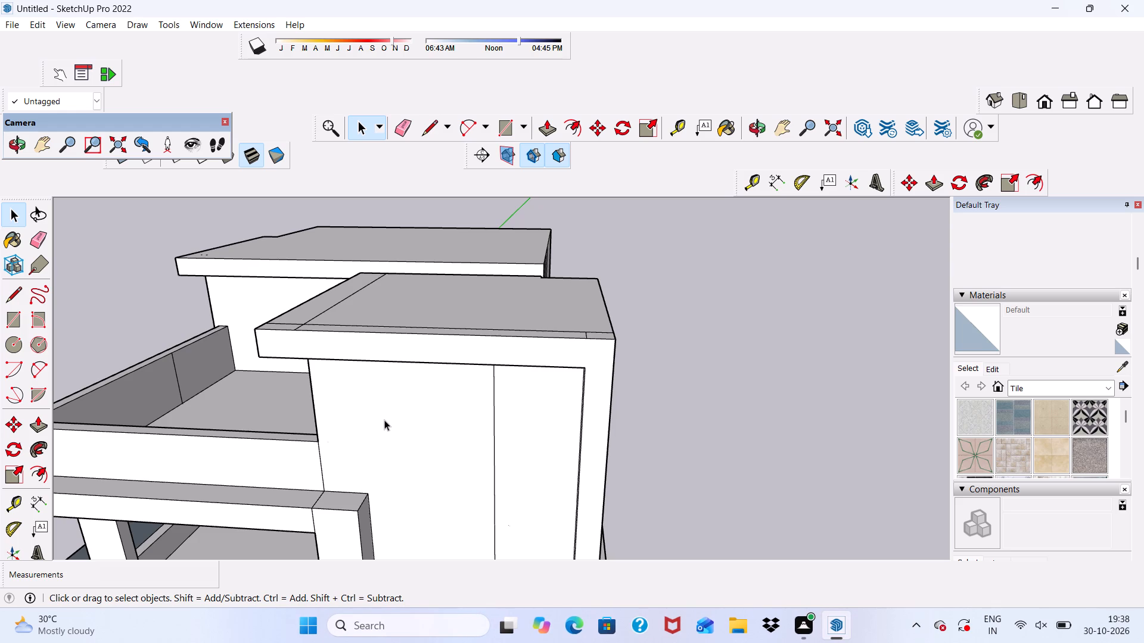
scroll(384, 420, "up", 2)
scroll(474, 432, "down", 6)
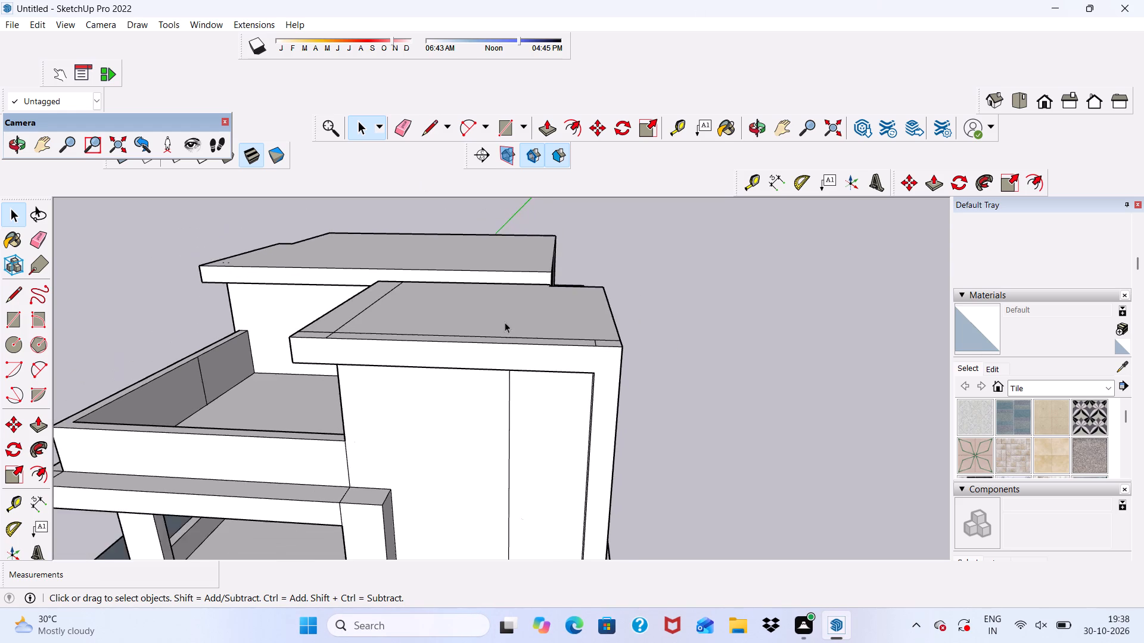
scroll(505, 322, "down", 2)
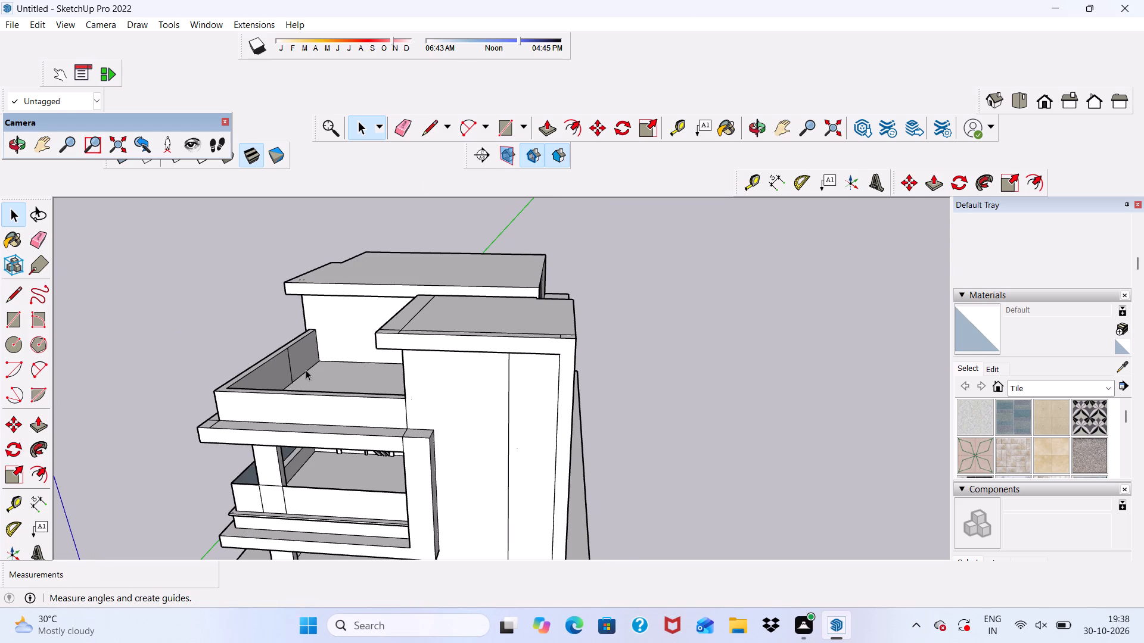
scroll(319, 376, "up", 4)
scroll(337, 376, "down", 7)
middle_click_drag(384, 373, 375, 320)
scroll(372, 289, "down", 1)
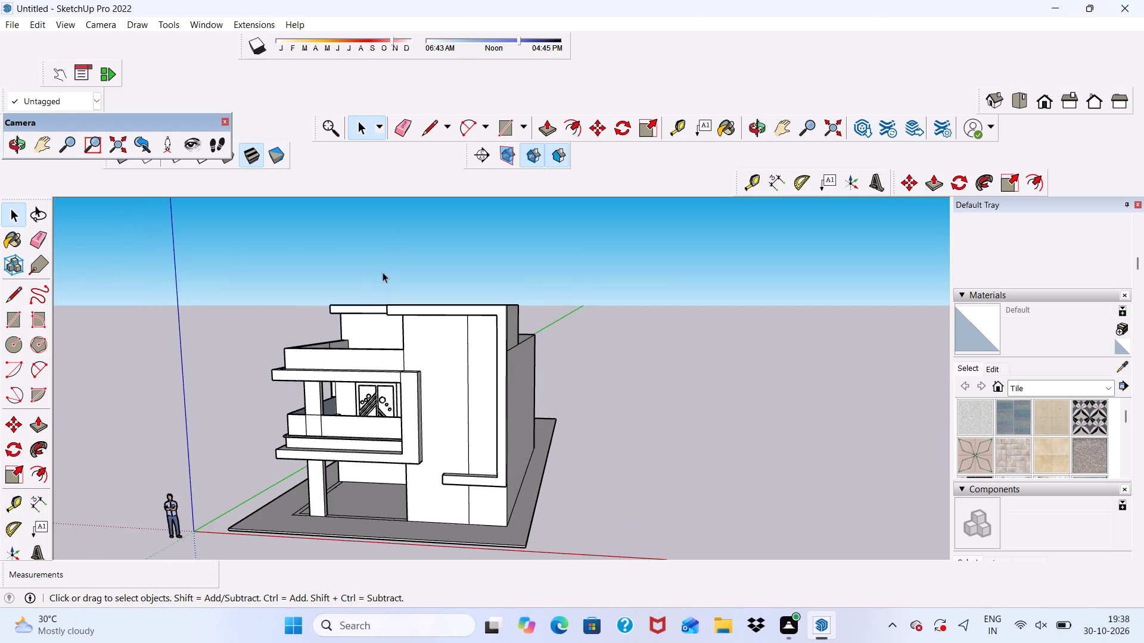
Draw a thin horizontal rectangle about 2 9/16" high and 8' 9 1/2" wide across the top of the tower's wide front panel.
left_click(505, 127)
scroll(506, 239, "down", 4)
scroll(481, 399, "up", 6)
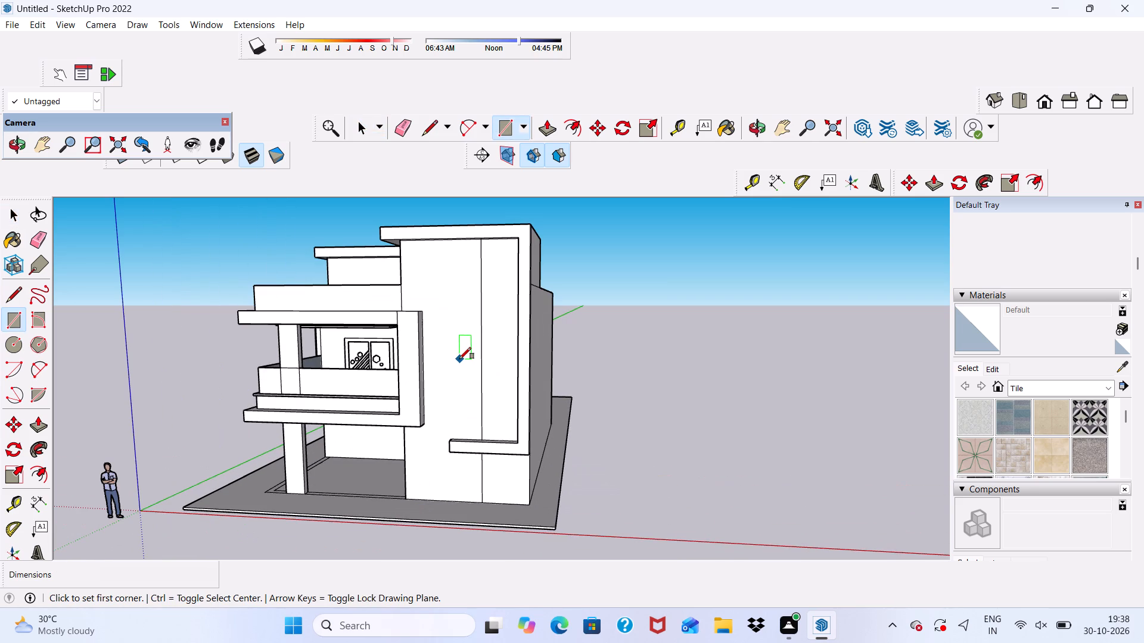
middle_click_drag(459, 359, 499, 371)
scroll(462, 305, "up", 1)
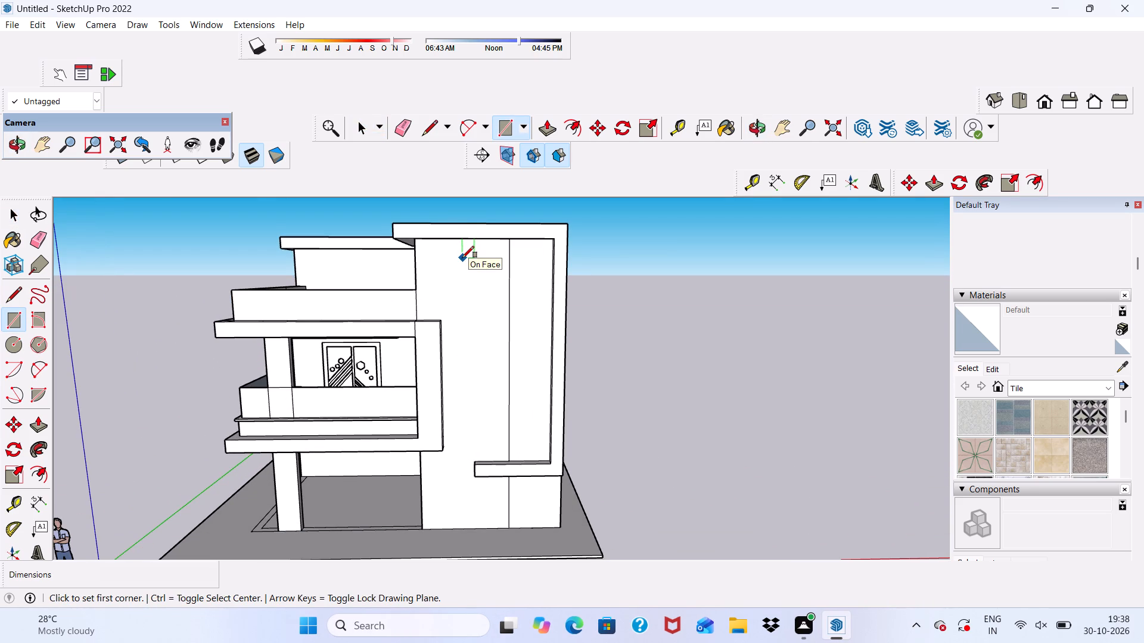
scroll(469, 273, "down", 2)
middle_click_drag(471, 277, 471, 277)
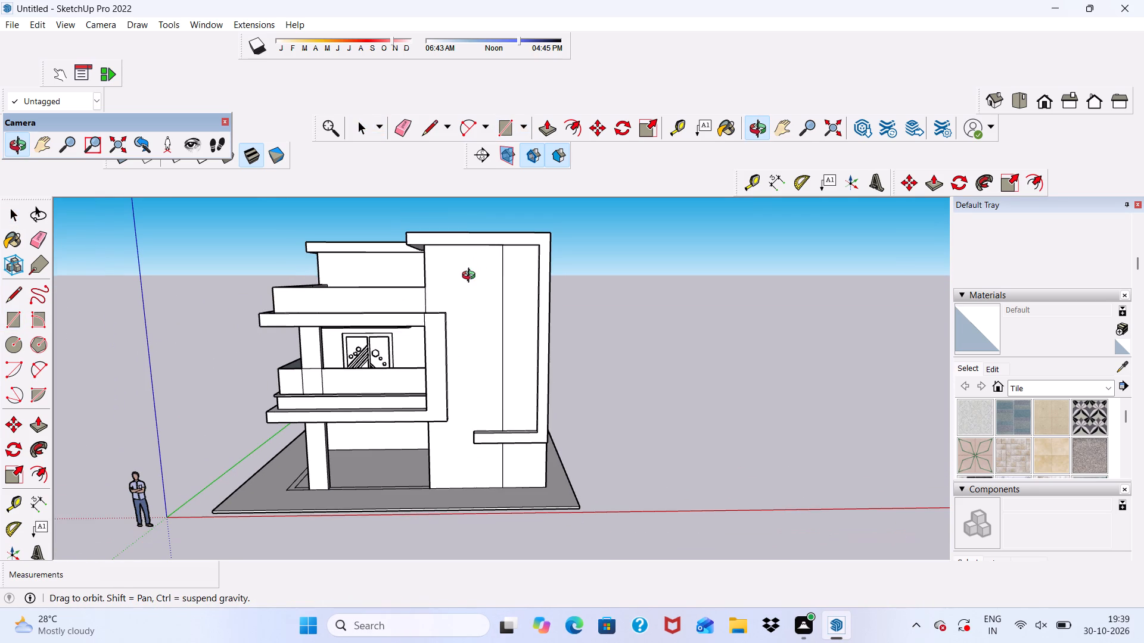
middle_click_drag(471, 277, 476, 258)
scroll(476, 258, "up", 1)
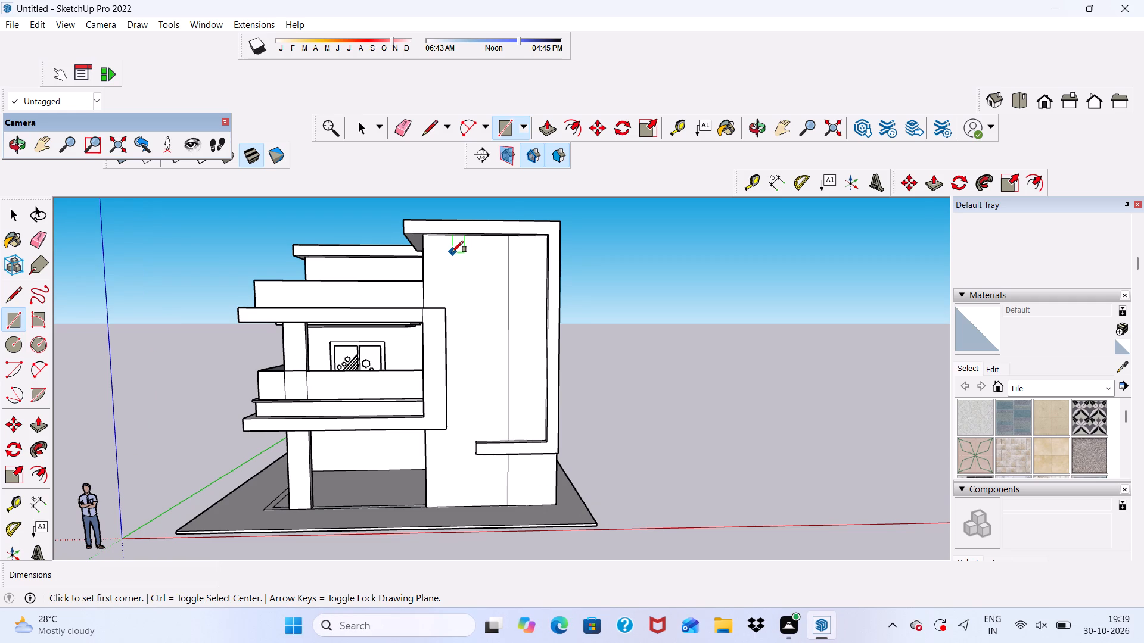
middle_click_drag(423, 257, 489, 268)
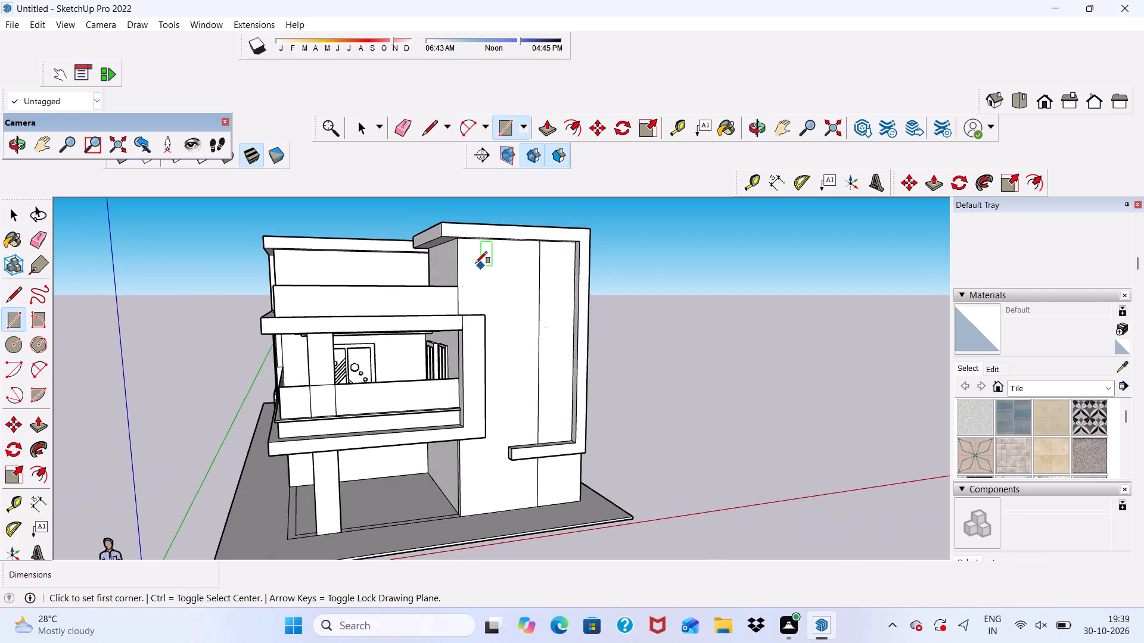
scroll(474, 263, "up", 4)
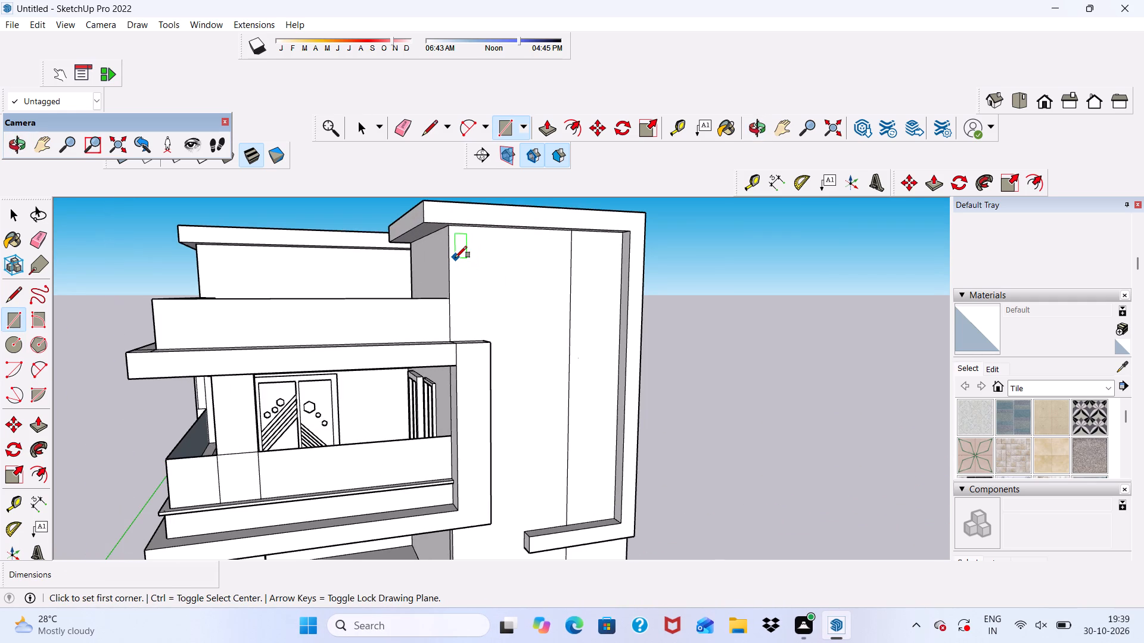
scroll(455, 257, "up", 1)
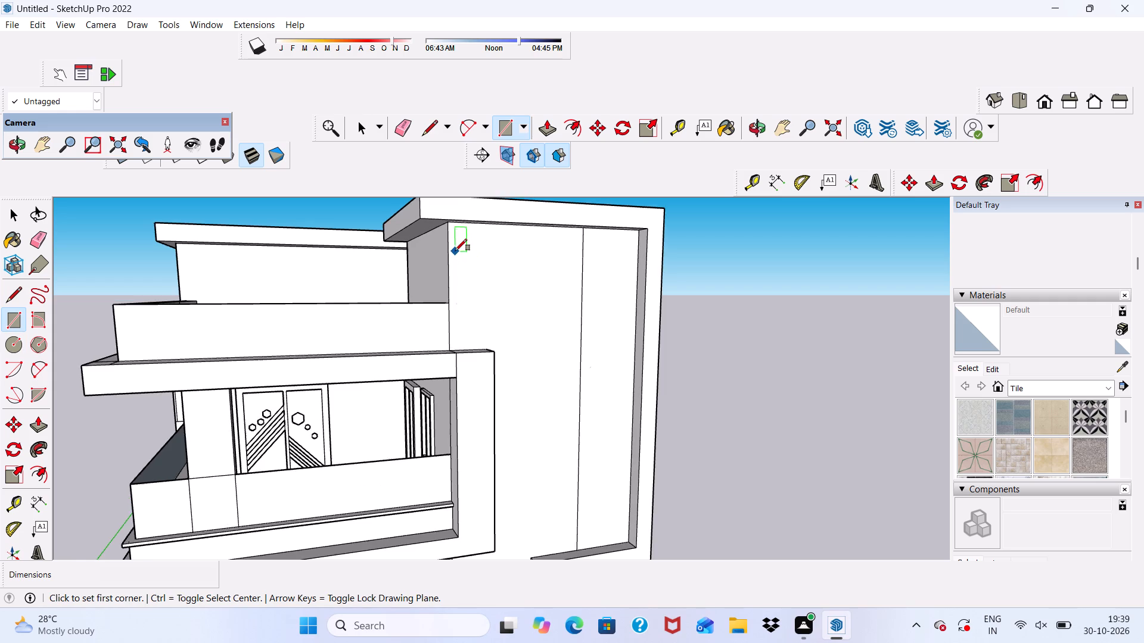
scroll(455, 246, "down", 6)
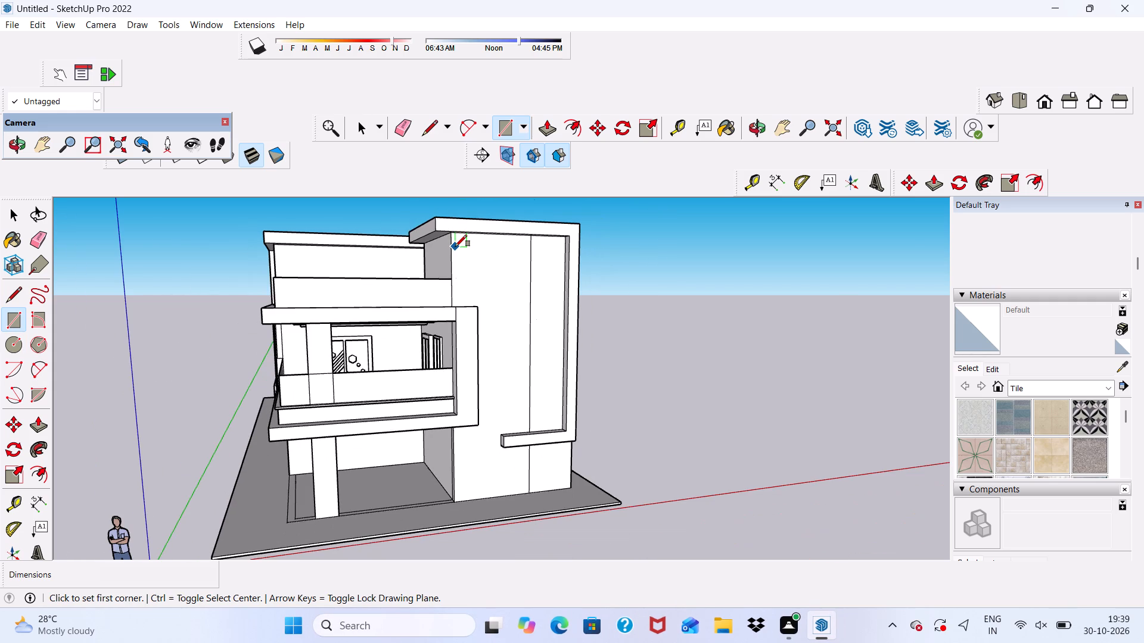
scroll(459, 268, "down", 4)
scroll(480, 284, "up", 7)
scroll(442, 207, "up", 1)
scroll(440, 221, "down", 2)
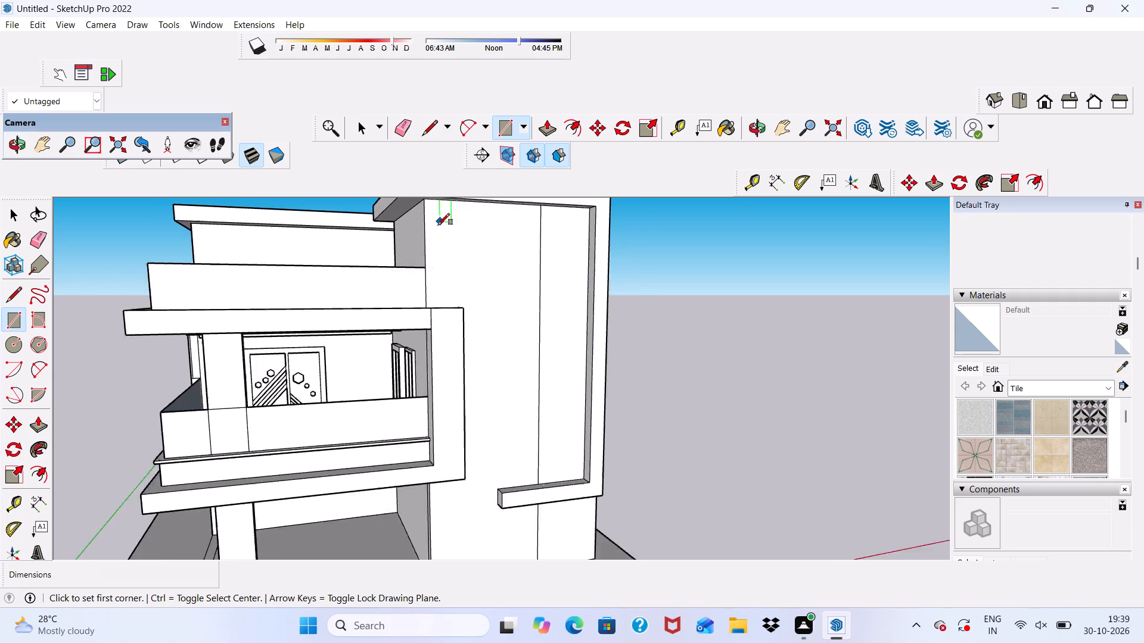
scroll(438, 225, "down", 3)
scroll(430, 221, "up", 8)
left_click(428, 216)
scroll(449, 226, "down", 4)
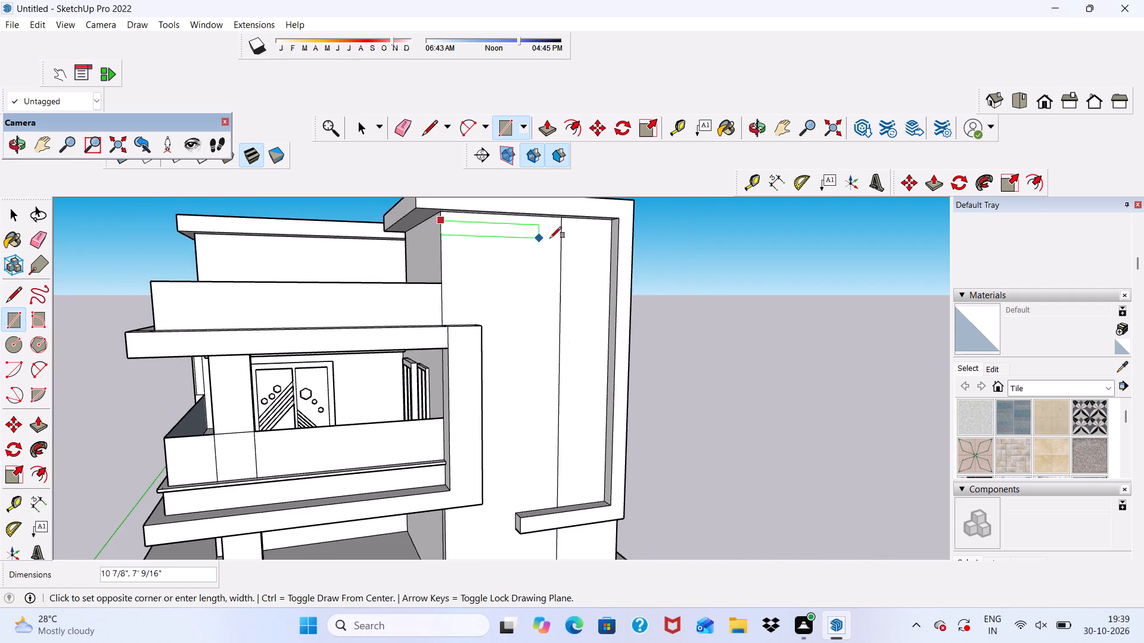
scroll(555, 240, "up", 16)
scroll(565, 217, "down", 7)
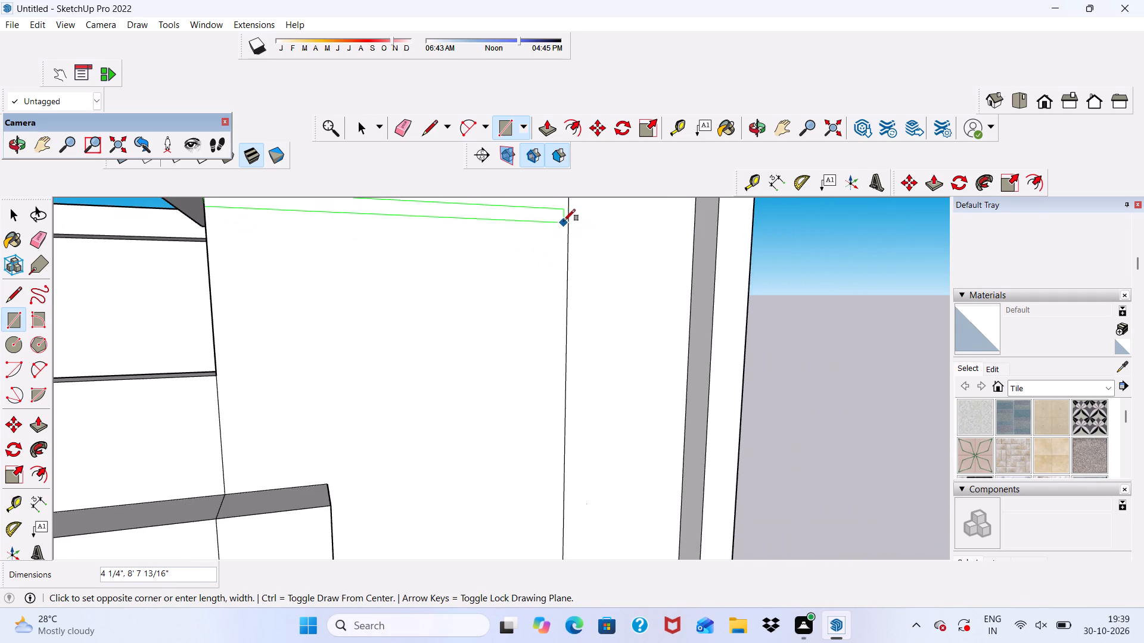
scroll(564, 217, "up", 6)
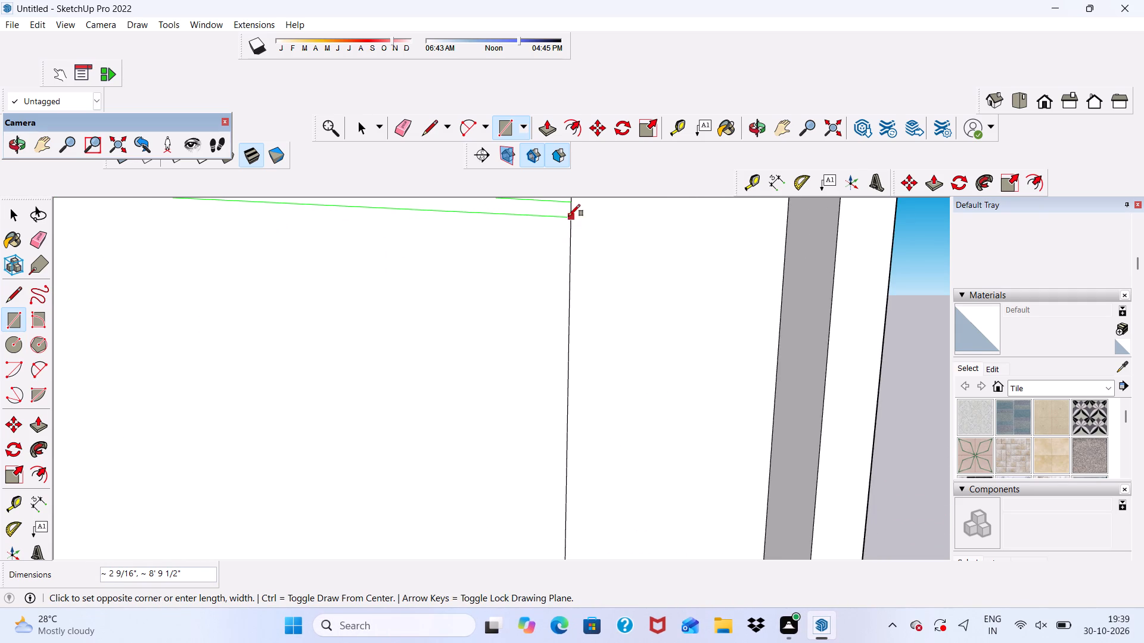
left_click(568, 216)
scroll(568, 218, "down", 12)
middle_click_drag(568, 280, 536, 273)
key("space")
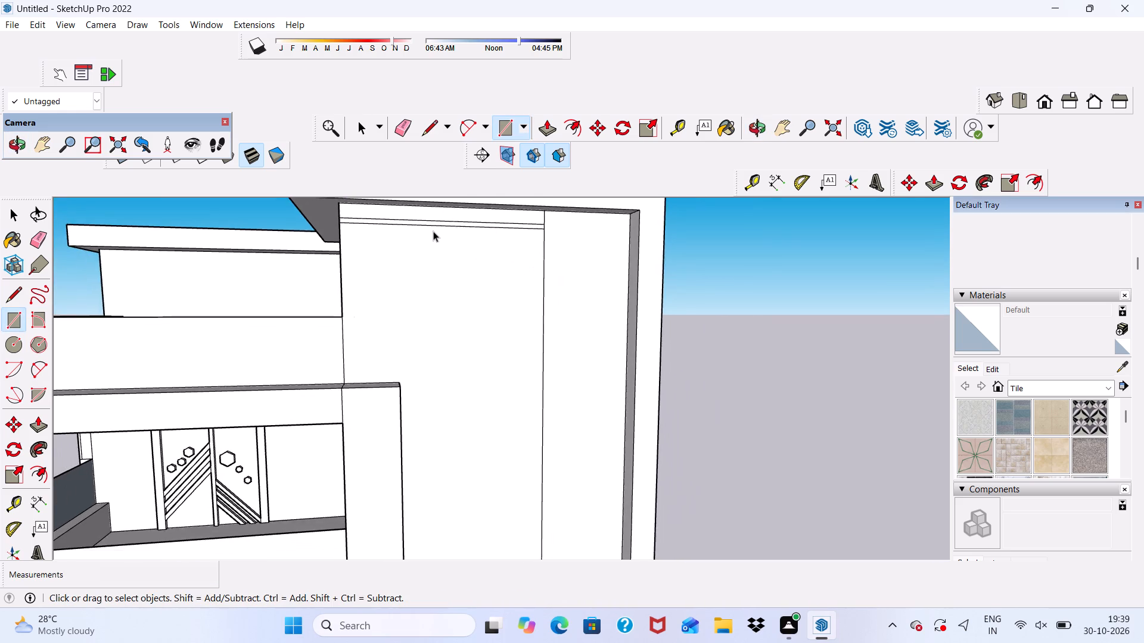
Copy the thin strip about 3' 1" straight down the tower's front panel and array it 15 times at that spacing.
scroll(433, 231, "up", 4)
double_click(432, 219)
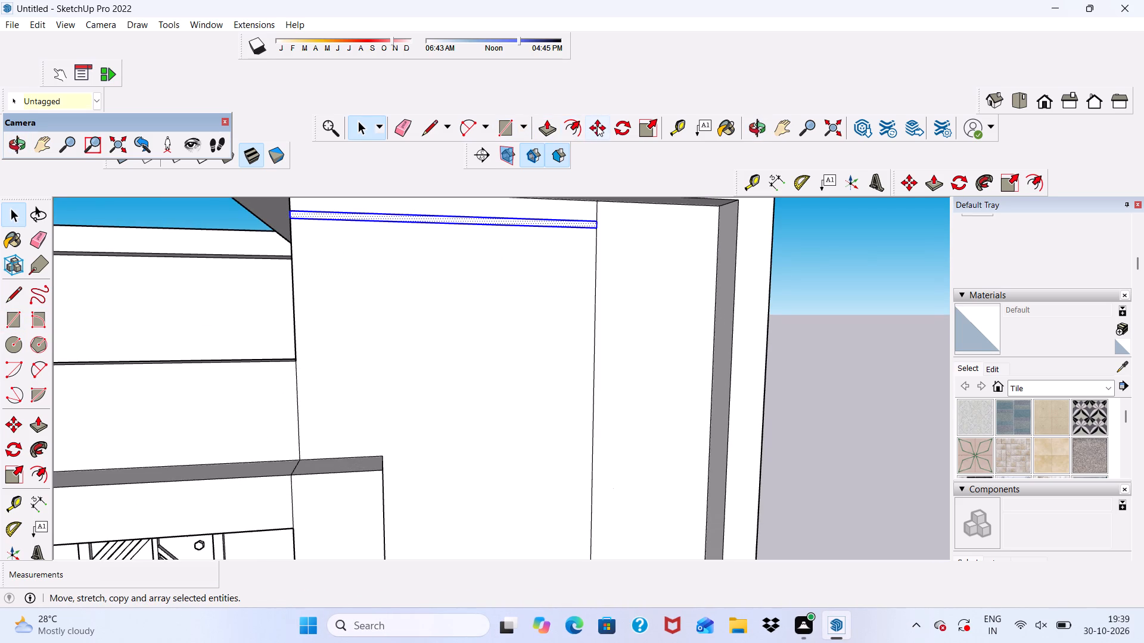
left_click(597, 126)
left_click(497, 224)
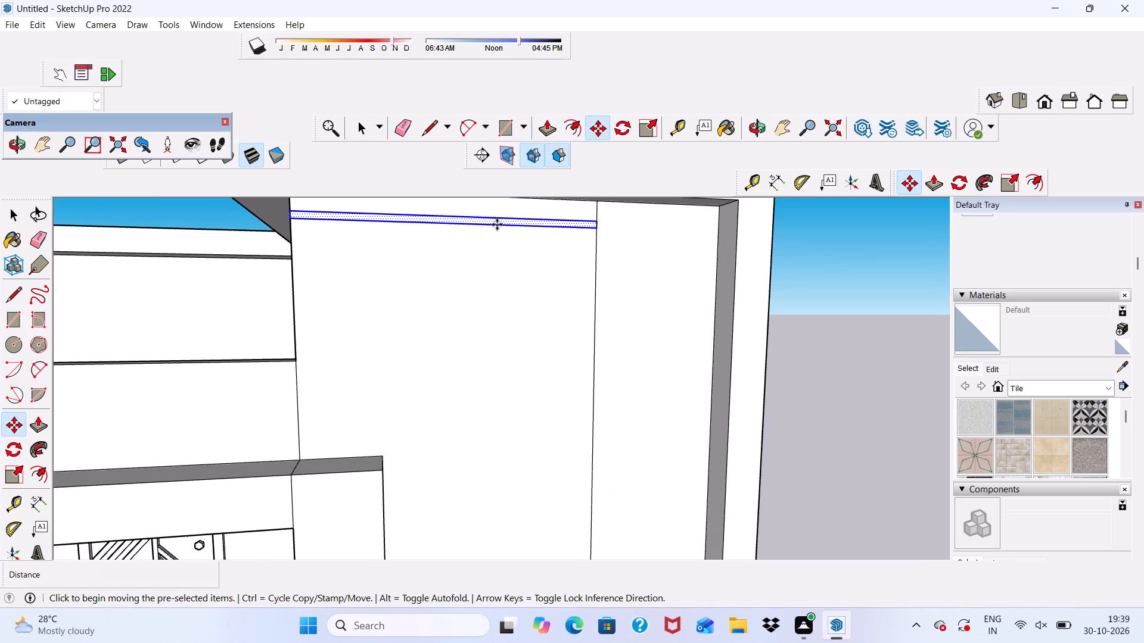
scroll(495, 273, "down", 5)
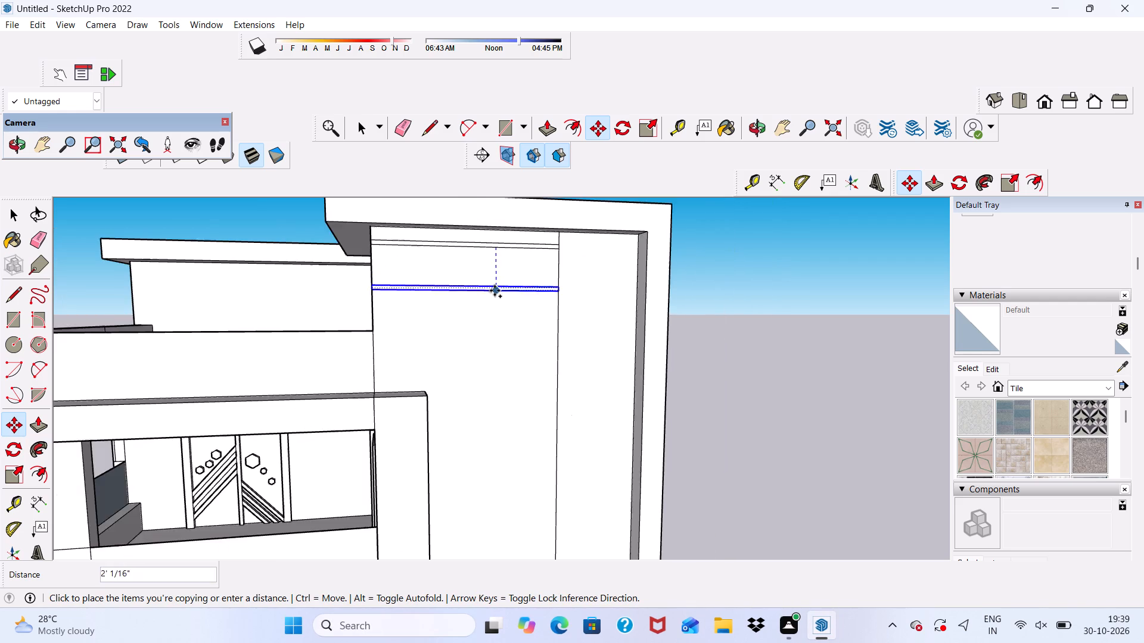
scroll(491, 269, "down", 2)
left_click(487, 308)
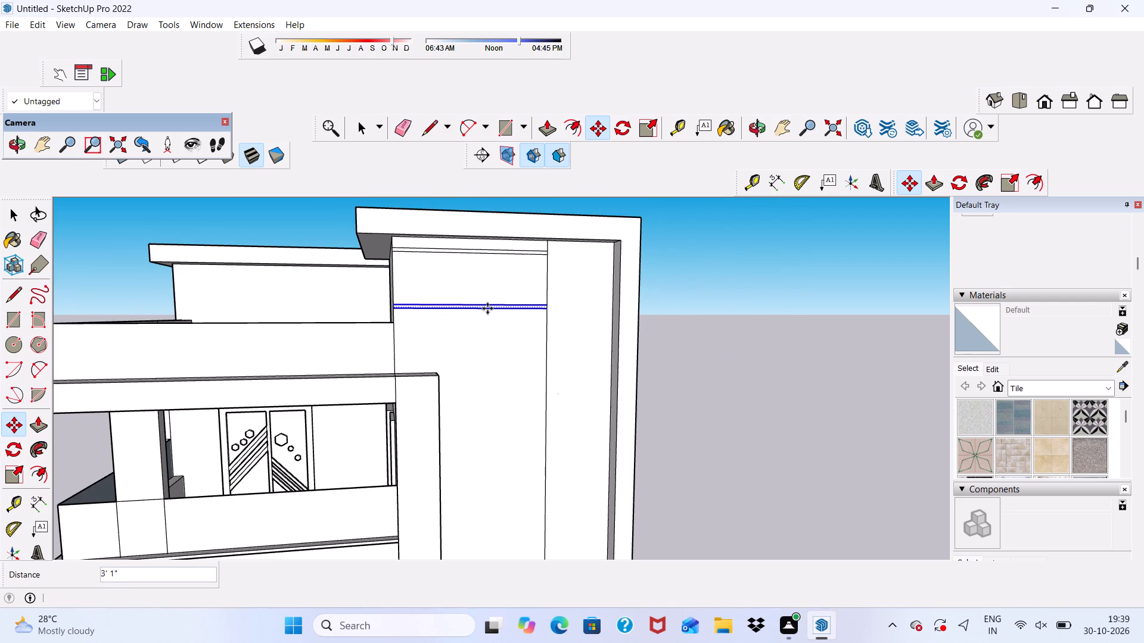
key("shift+asterisk")
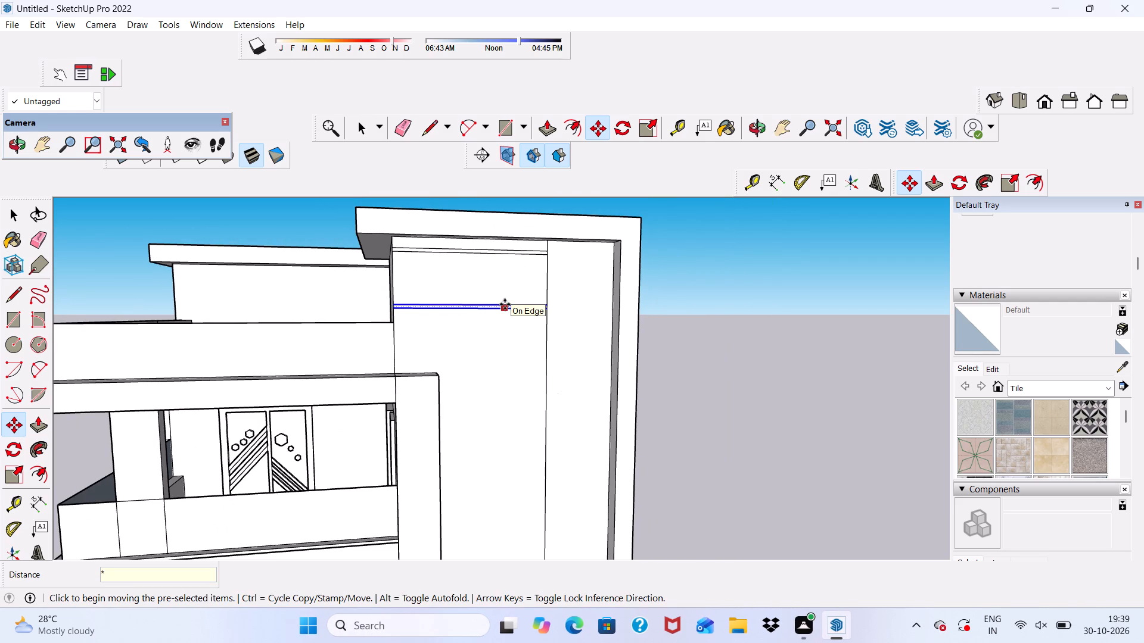
type("15")
key("Return")
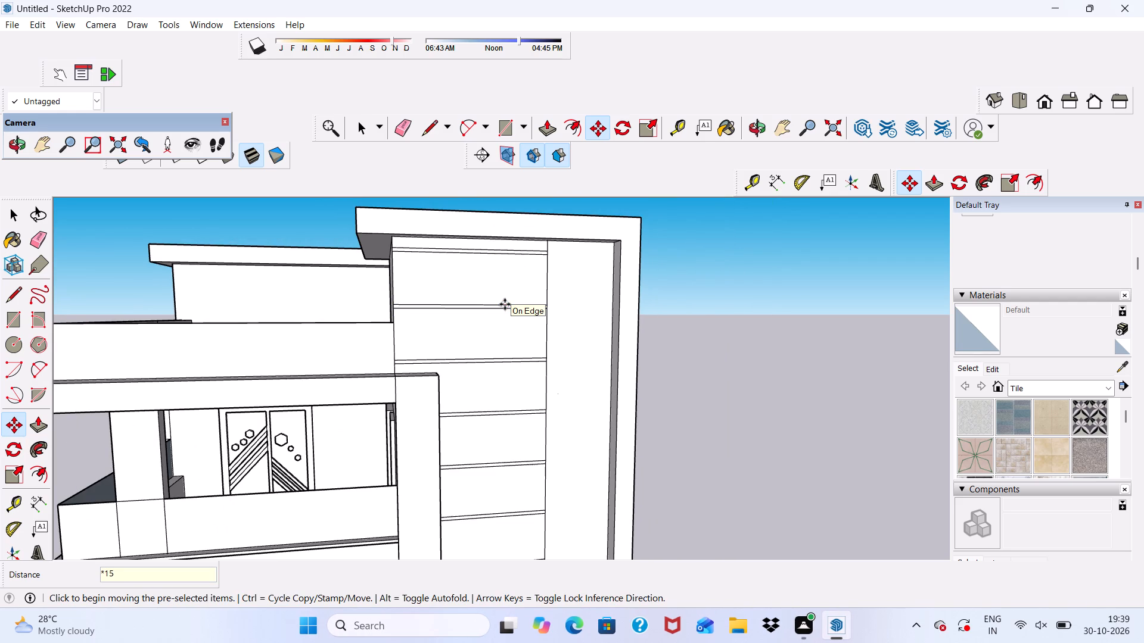
Erase the long edges of the surplus strip copies that hang below the house's ground slab.
scroll(486, 138, "down", 10)
scroll(520, 263, "down", 7)
scroll(555, 414, "up", 6)
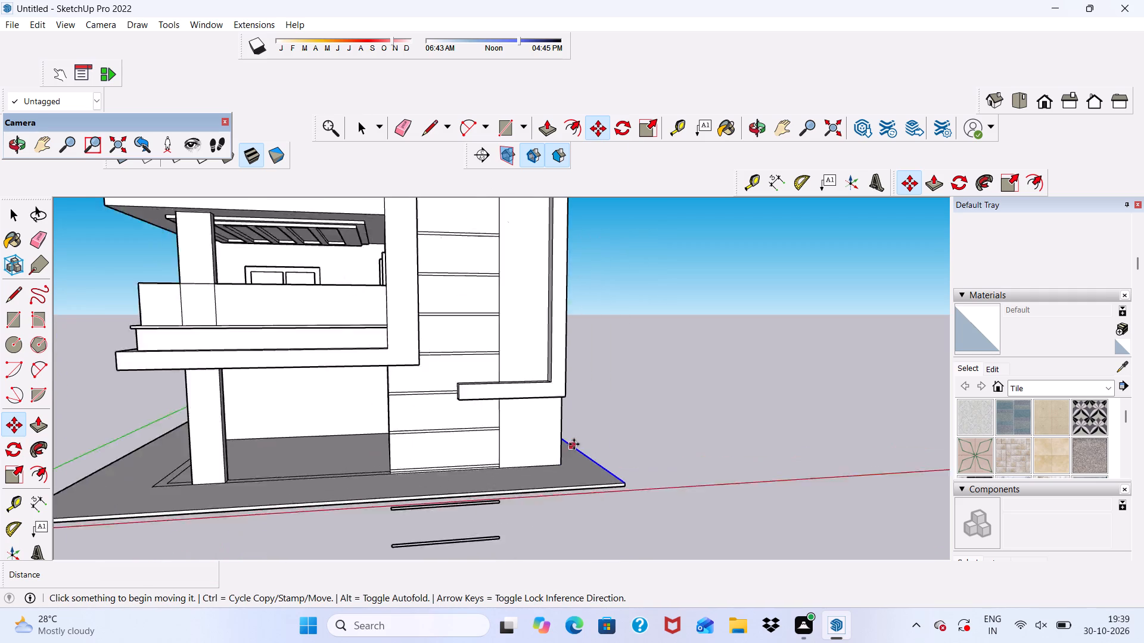
scroll(574, 444, "up", 1)
scroll(411, 360, "down", 3)
middle_click_drag(425, 447, 386, 283)
scroll(386, 283, "up", 1)
scroll(391, 282, "down", 7)
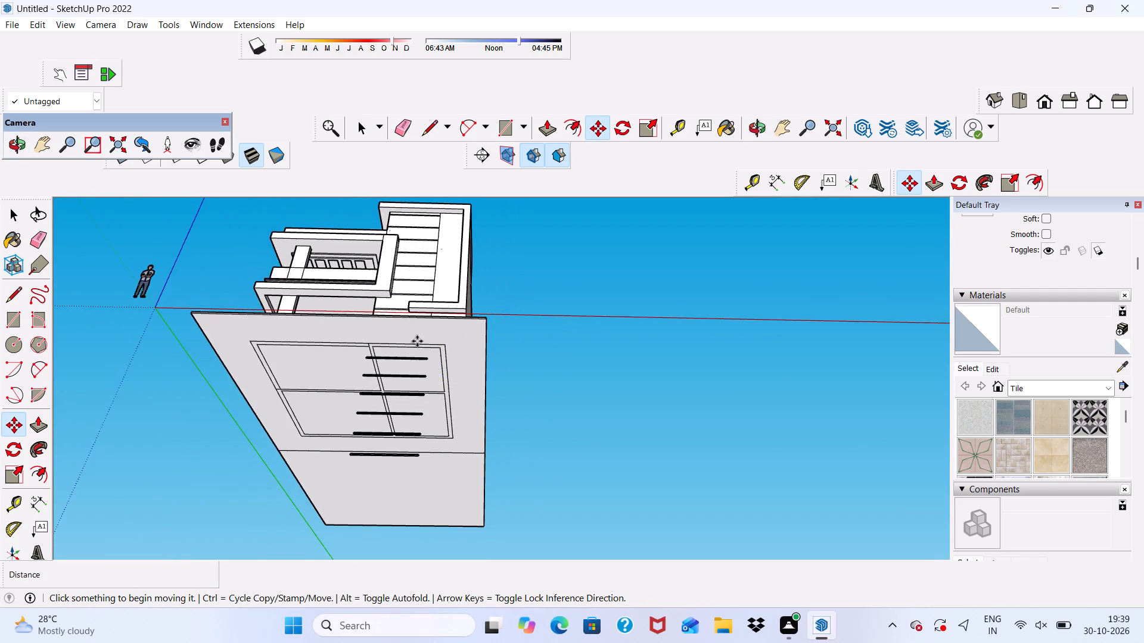
scroll(417, 341, "down", 3)
middle_click_drag(418, 366, 400, 478)
scroll(393, 478, "up", 7)
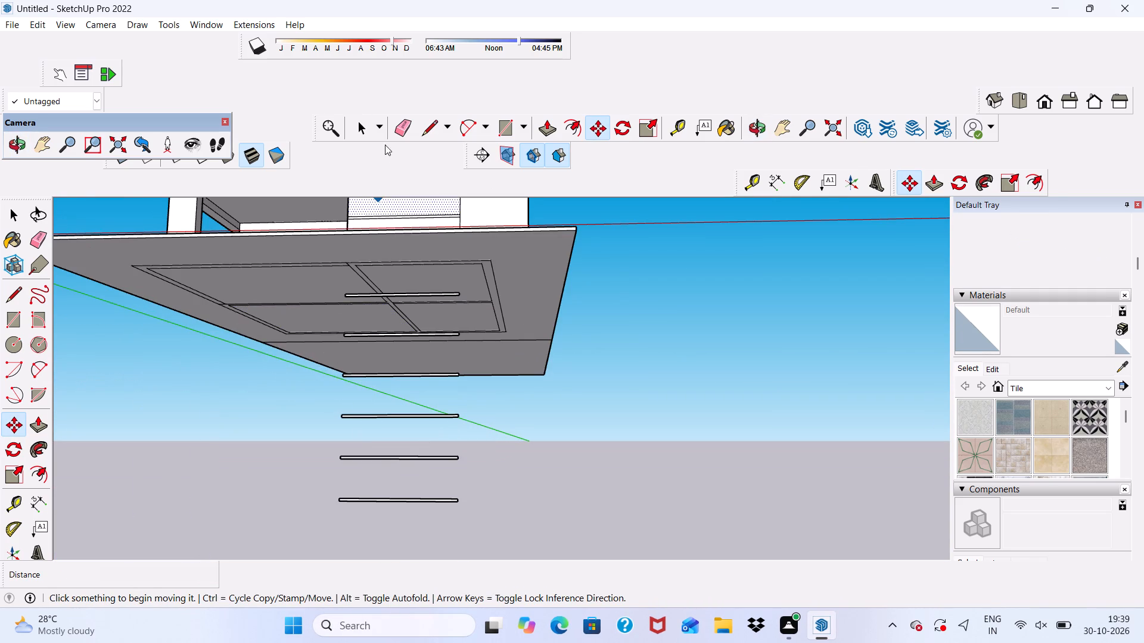
left_click_drag(401, 120, 406, 124)
scroll(445, 276, "up", 4)
left_click(443, 302)
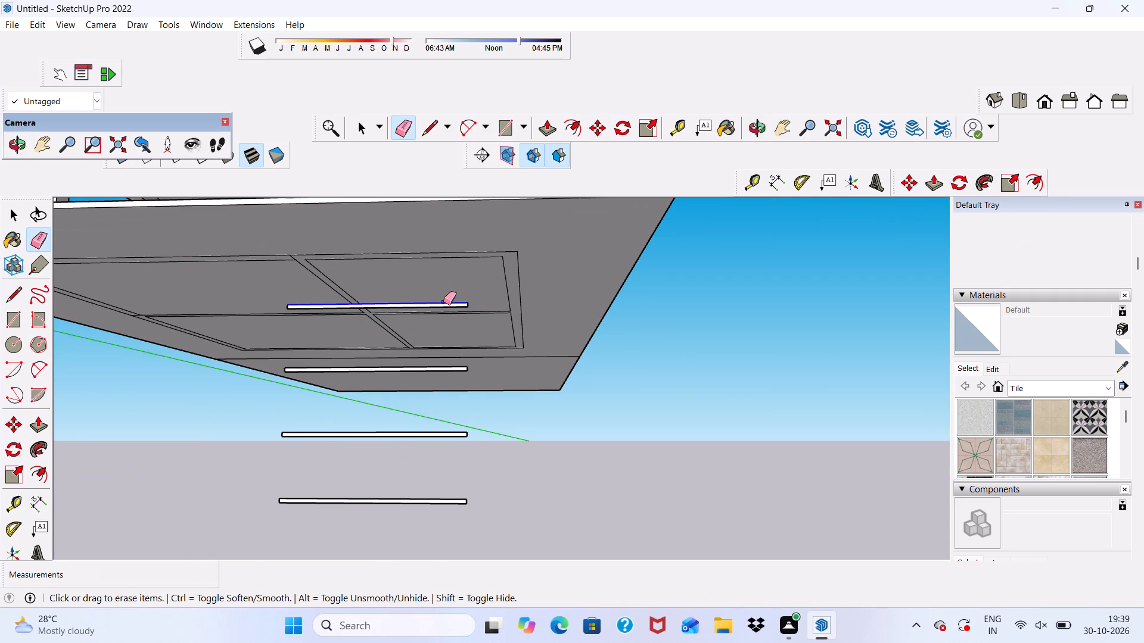
left_click(430, 308)
scroll(416, 369, "up", 4)
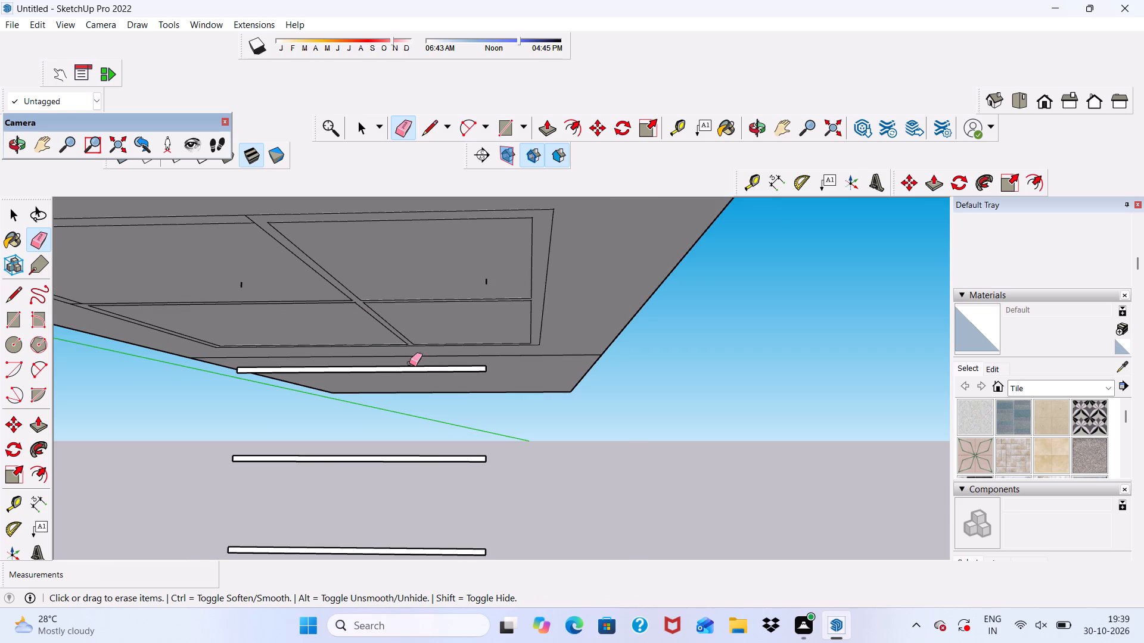
left_click_drag(409, 368, 416, 381)
left_click(411, 367)
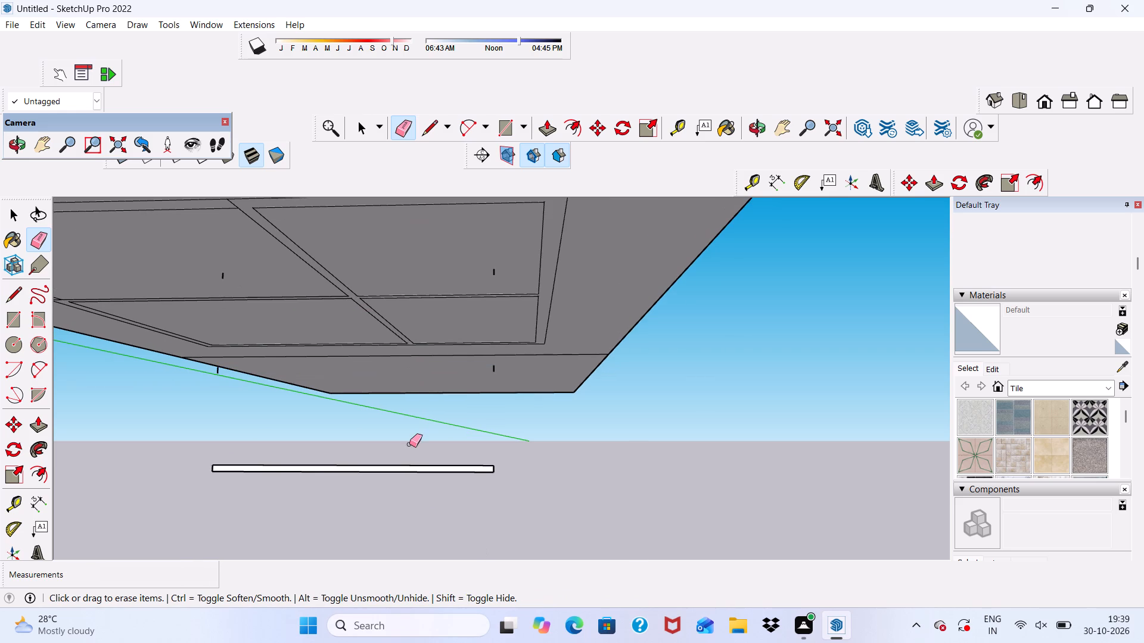
left_click_drag(412, 458, 420, 472)
scroll(402, 357, "down", 7)
left_click_drag(391, 404, 402, 429)
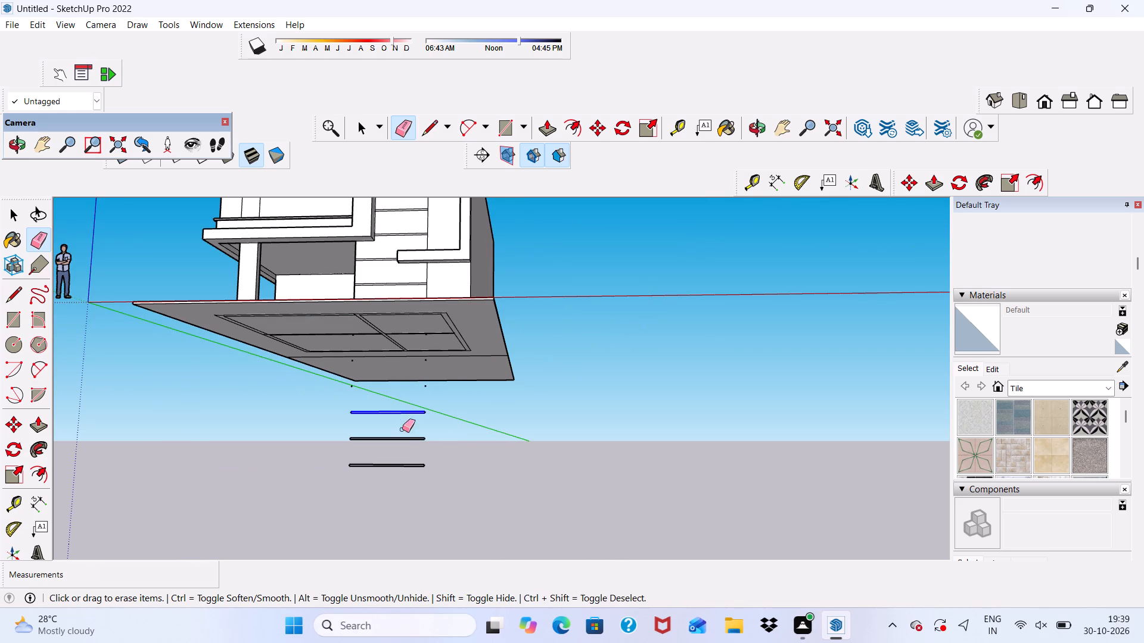
left_click_drag(402, 429, 398, 470)
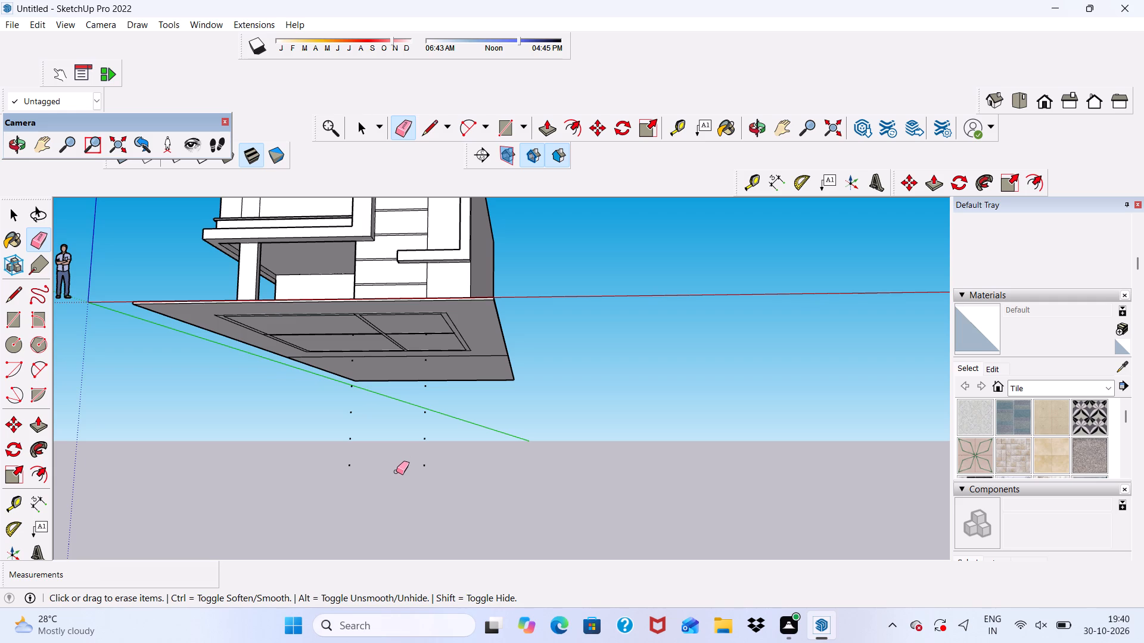
Erase the leftover short end edges of the surplus strips below the slab, on the side nearest the tower's outer corner.
scroll(393, 379, "up", 5)
scroll(440, 312, "down", 6)
scroll(509, 292, "up", 7)
left_click_drag(446, 274, 451, 271)
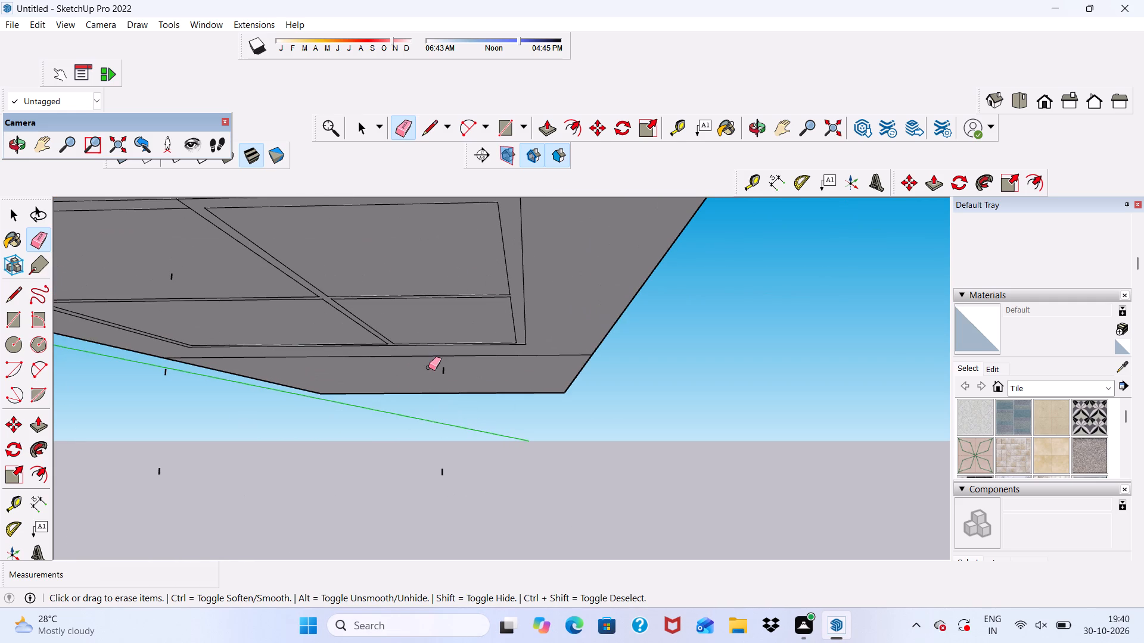
left_click_drag(435, 370, 440, 370)
scroll(444, 323, "down", 5)
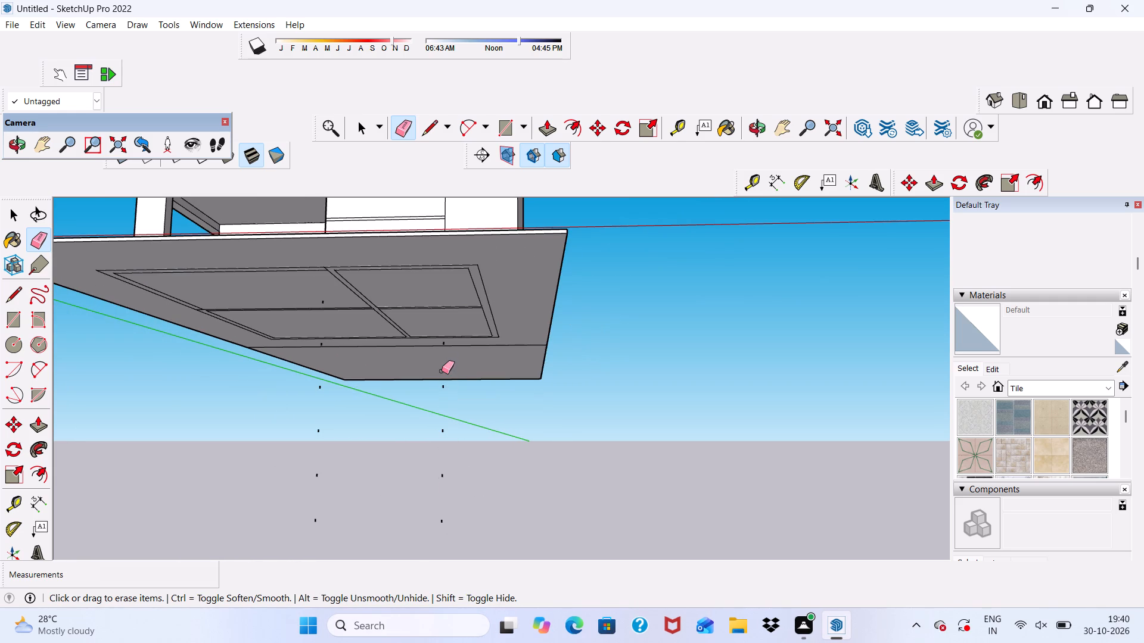
scroll(445, 351, "up", 3)
left_click_drag(443, 338, 430, 338)
scroll(424, 358, "down", 4)
scroll(446, 426, "up", 1)
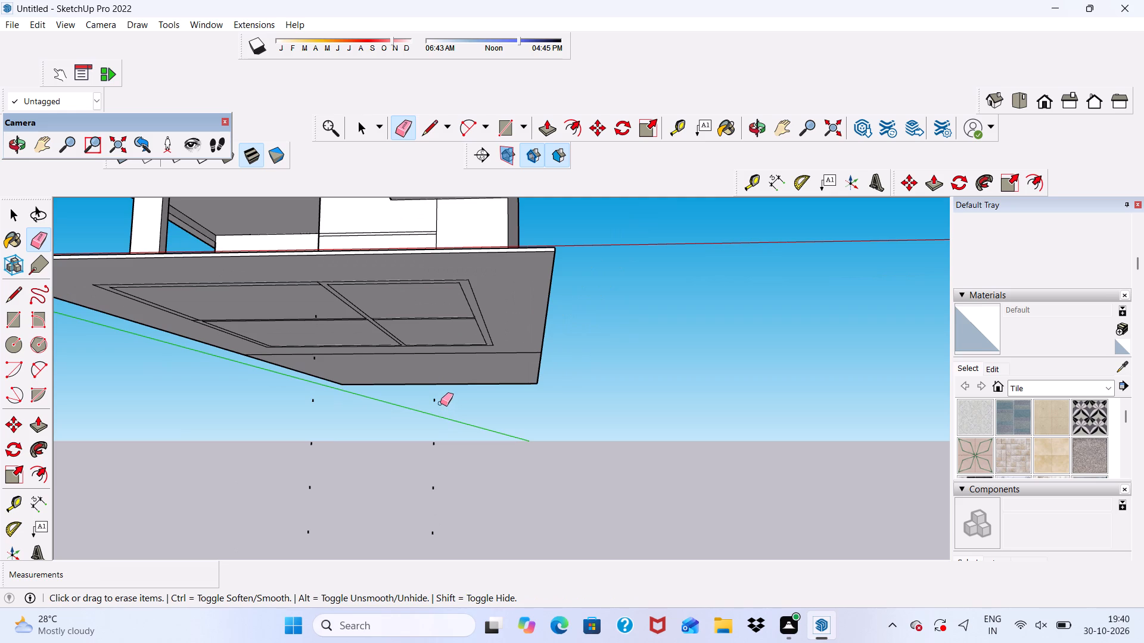
left_click_drag(431, 401, 438, 396)
scroll(433, 399, "down", 7)
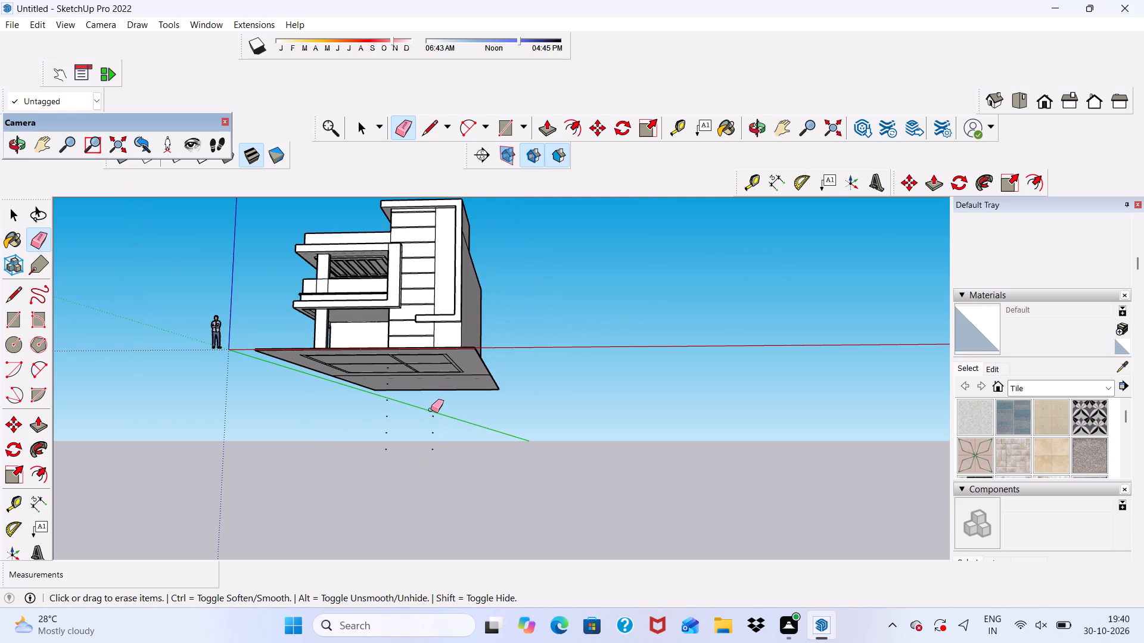
left_click_drag(432, 410, 430, 458)
left_click_drag(428, 434, 440, 452)
left_click_drag(431, 443, 434, 459)
left_click_drag(432, 415, 440, 432)
Erase the remaining short end edges of the surplus strips below the ground slab, on the side nearest the balconies.
scroll(386, 372, "up", 6)
left_click(388, 360)
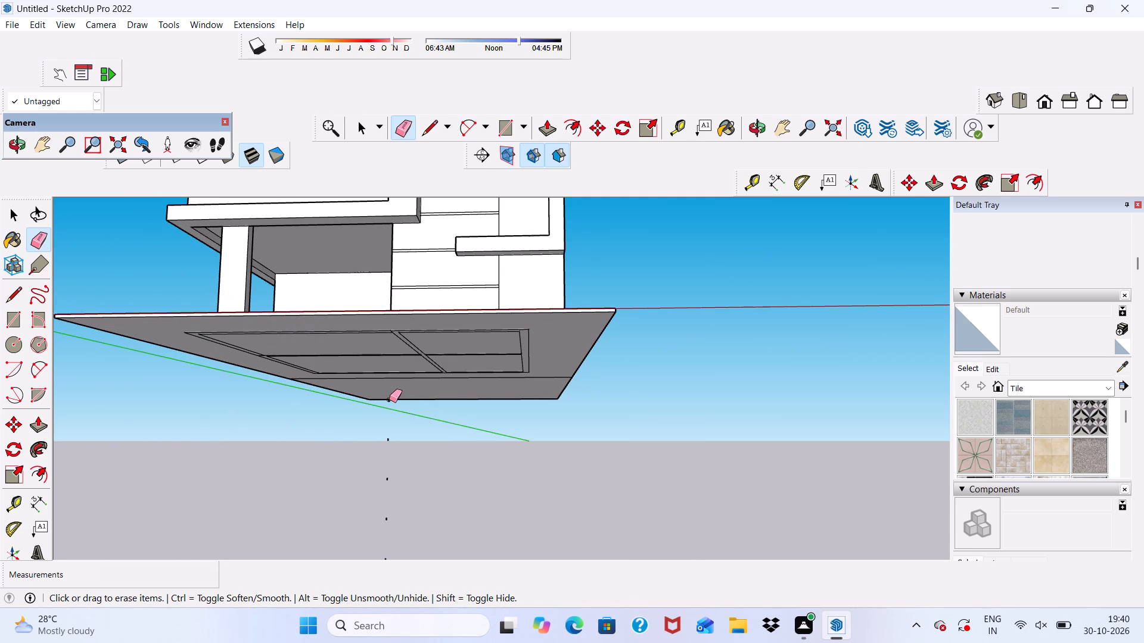
left_click(389, 399)
key("ctrl+z")
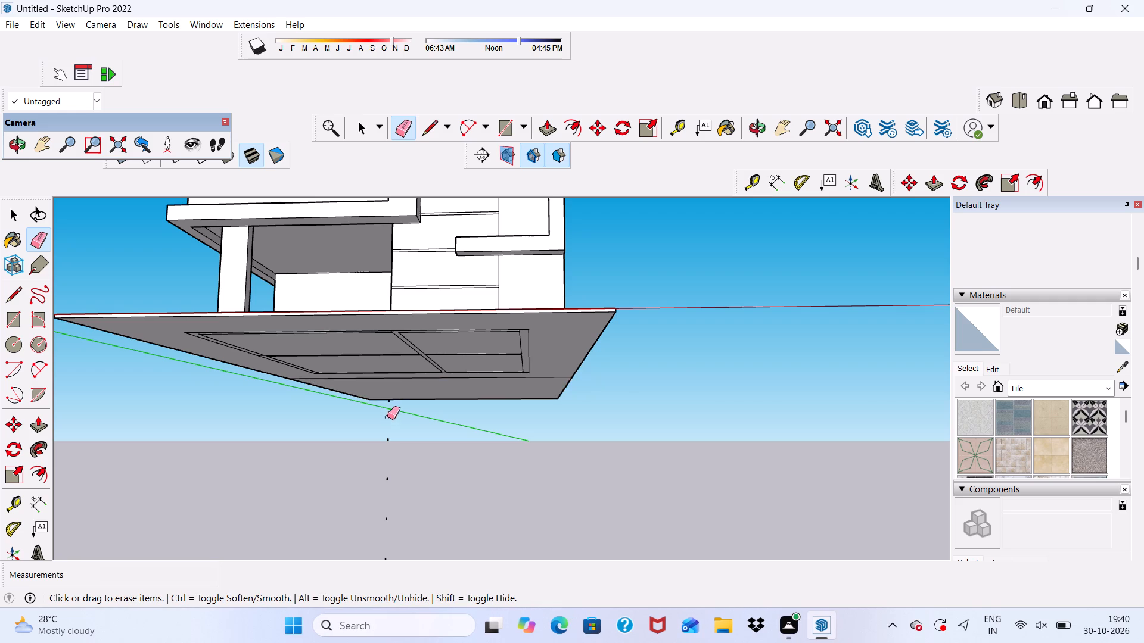
scroll(391, 406, "up", 9)
scroll(375, 385, "down", 6)
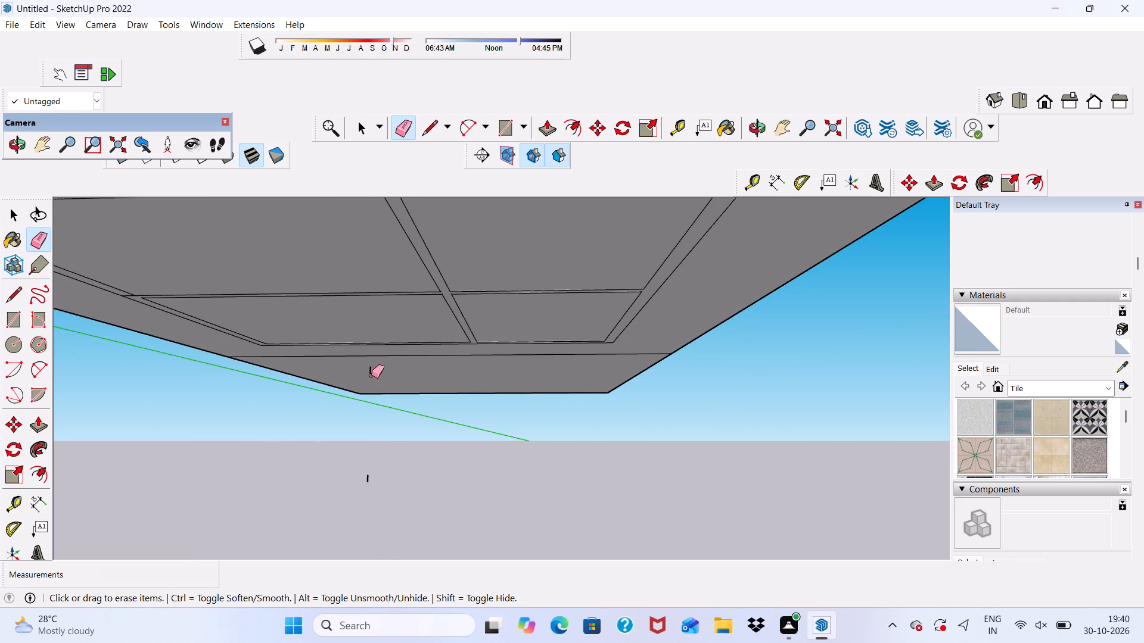
left_click(371, 375)
scroll(375, 384, "down", 5)
left_click_drag(372, 414, 377, 481)
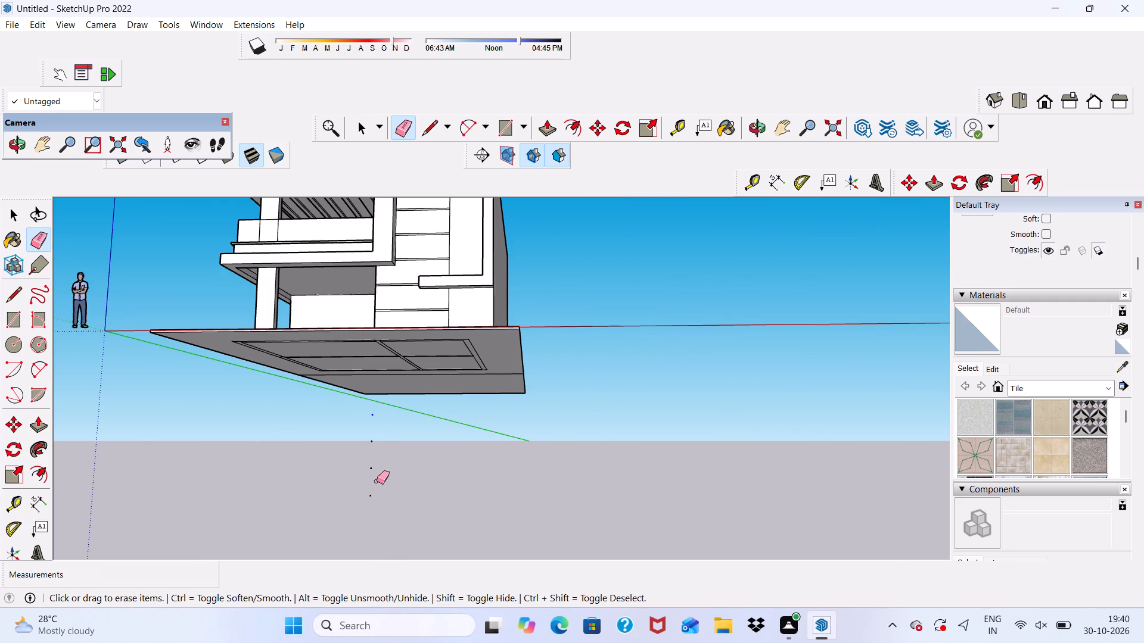
left_click_drag(377, 481, 374, 499)
left_click_drag(373, 499, 371, 435)
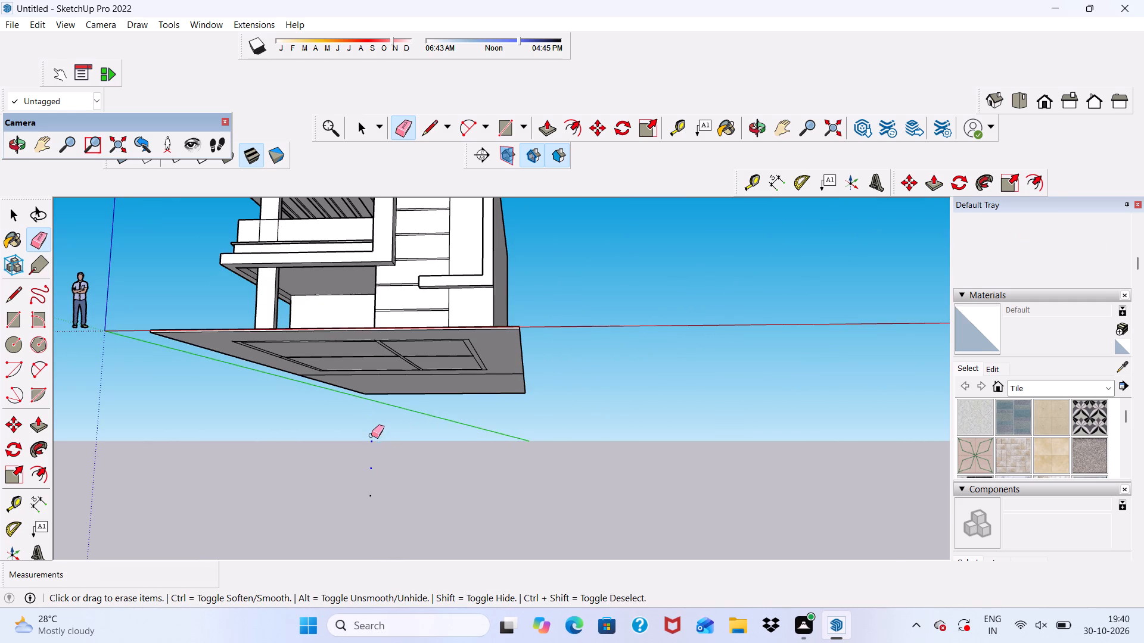
left_click_drag(371, 435, 371, 426)
left_click_drag(372, 491, 378, 505)
left_click_drag(369, 485, 384, 517)
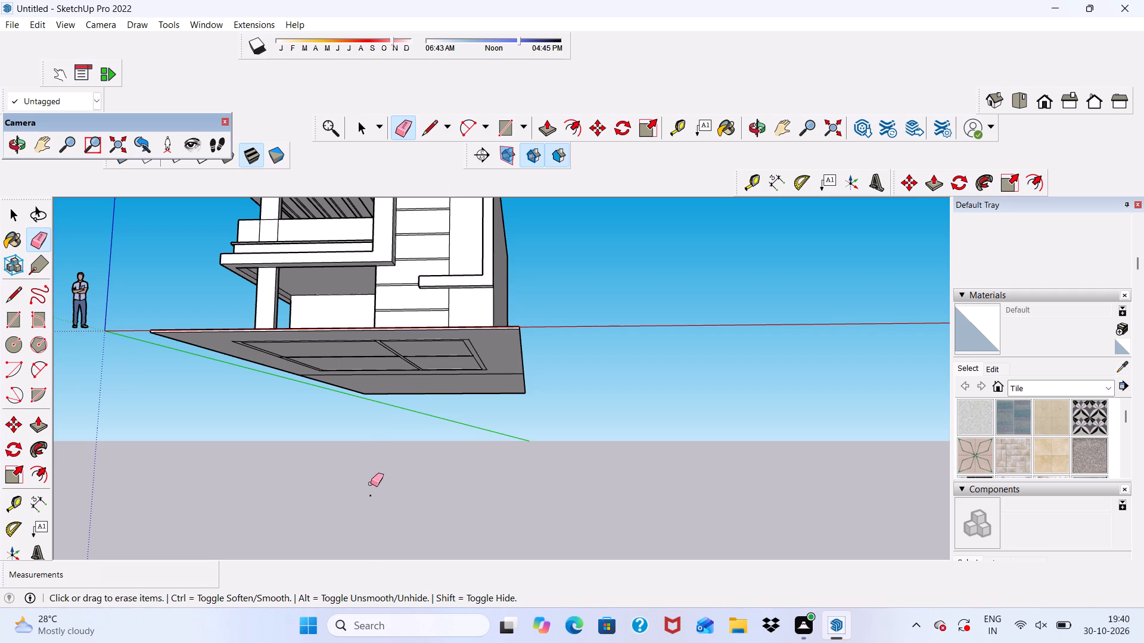
left_click_drag(371, 483, 372, 499)
Examine the tower's grooved front face and the whole house from above, below and straight on.
scroll(371, 496, "down", 8)
middle_click_drag(365, 442, 403, 527)
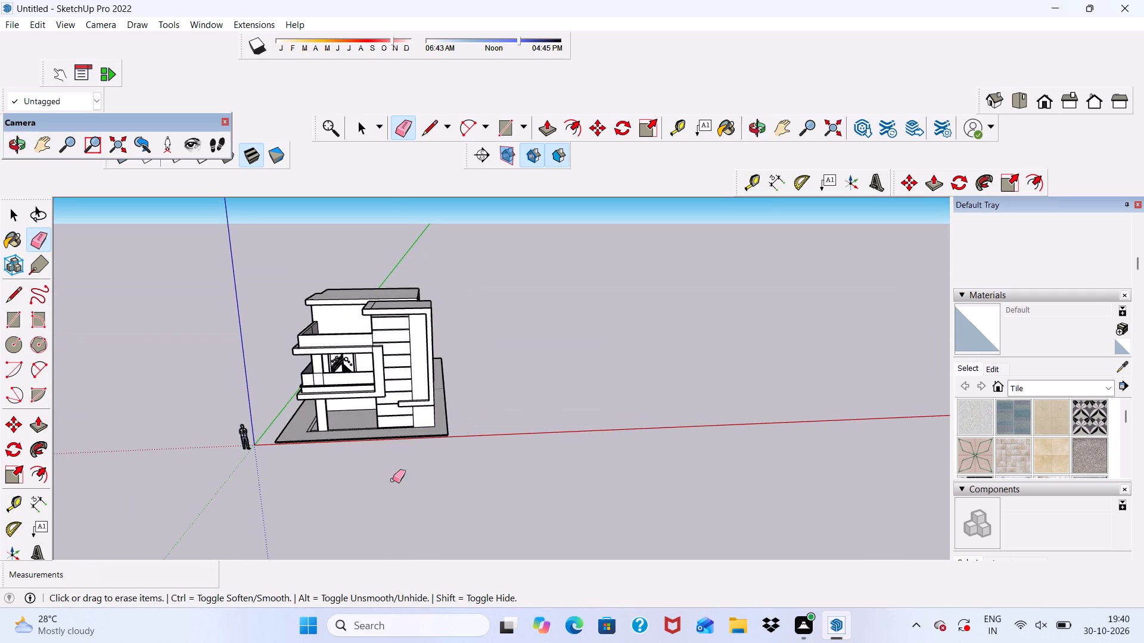
scroll(340, 311, "up", 7)
scroll(391, 348, "up", 5)
middle_click_drag(478, 314, 469, 227)
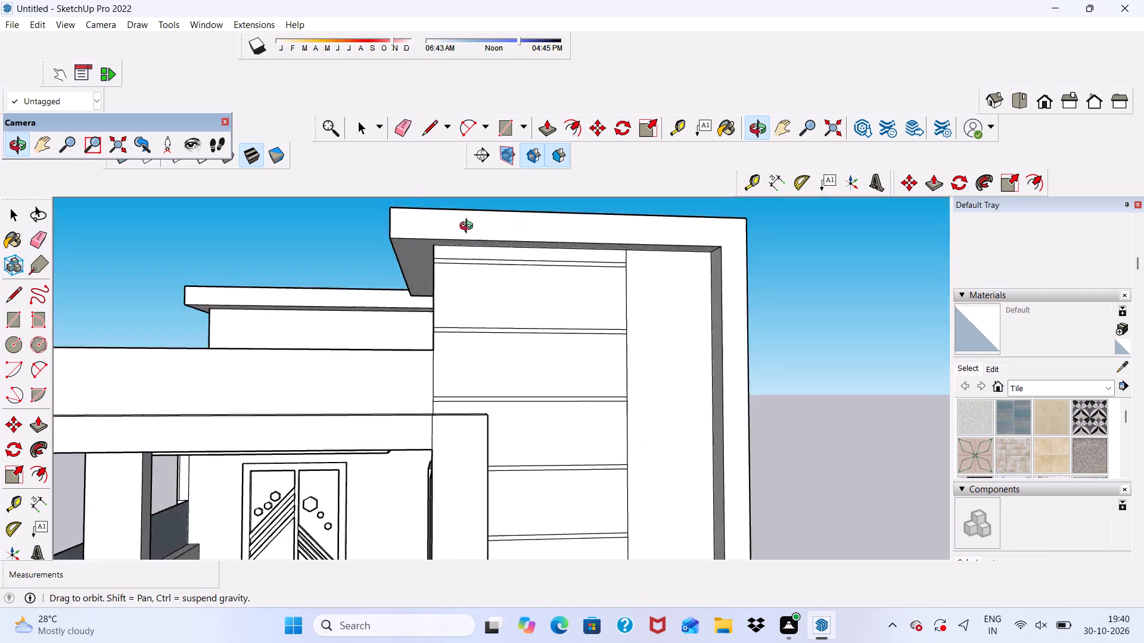
middle_click_drag(469, 227, 490, 236)
scroll(490, 236, "up", 1)
scroll(447, 260, "down", 9)
middle_click_drag(440, 299, 439, 427)
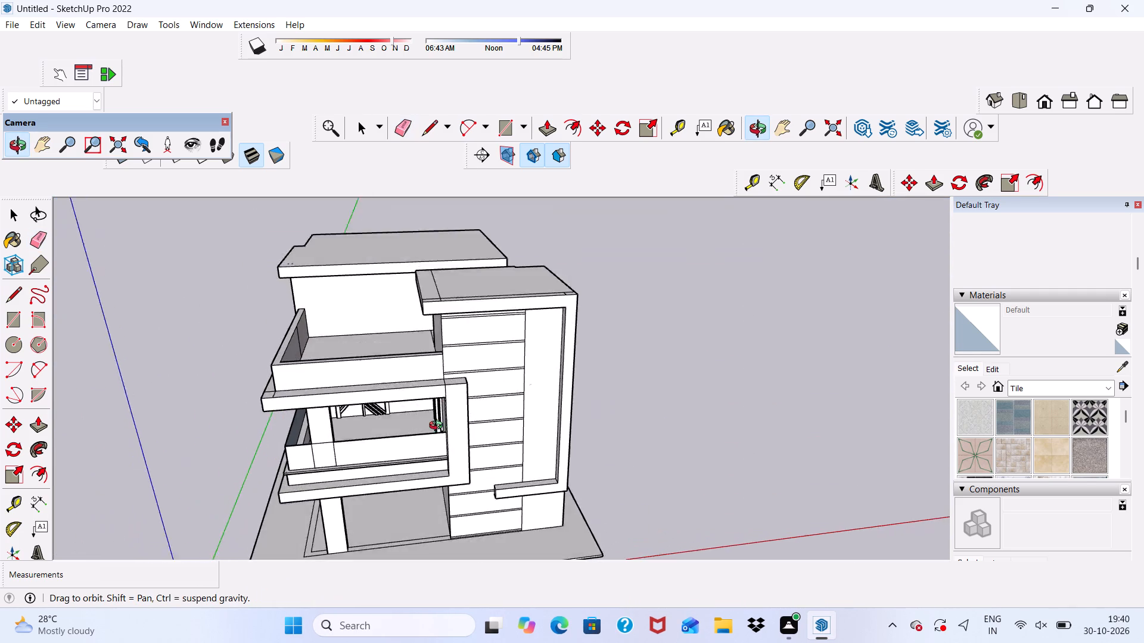
middle_click_drag(439, 427, 371, 460)
middle_click_drag(428, 367, 428, 323)
middle_click_drag(428, 323, 430, 299)
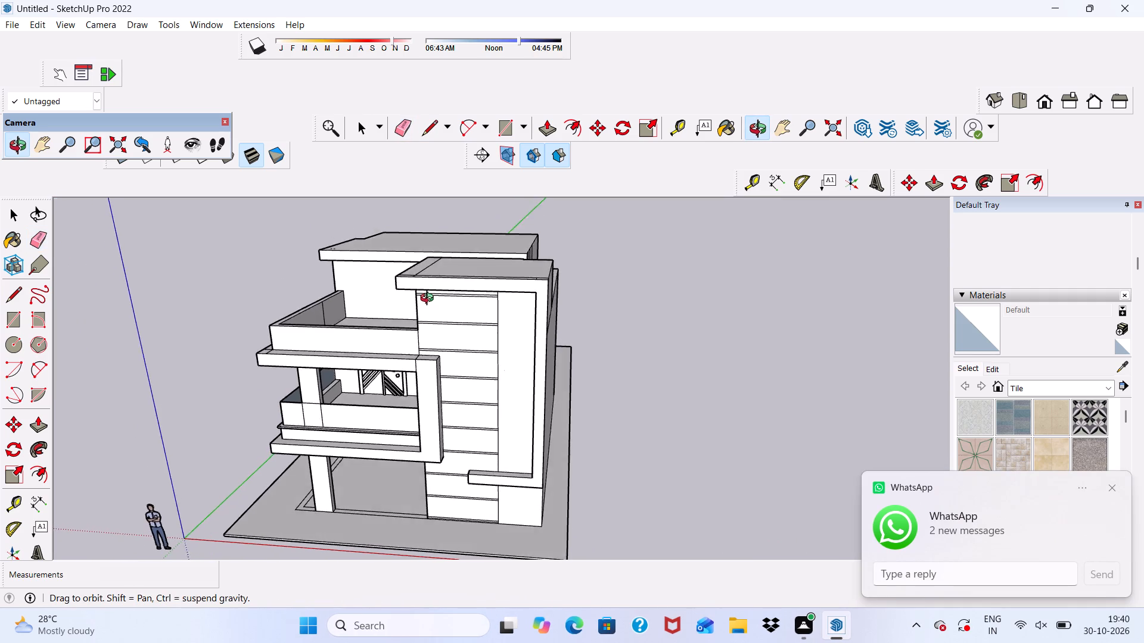
middle_click_drag(430, 299, 430, 293)
scroll(430, 293, "up", 2)
scroll(430, 293, "down", 3)
middle_click_drag(430, 294, 461, 238)
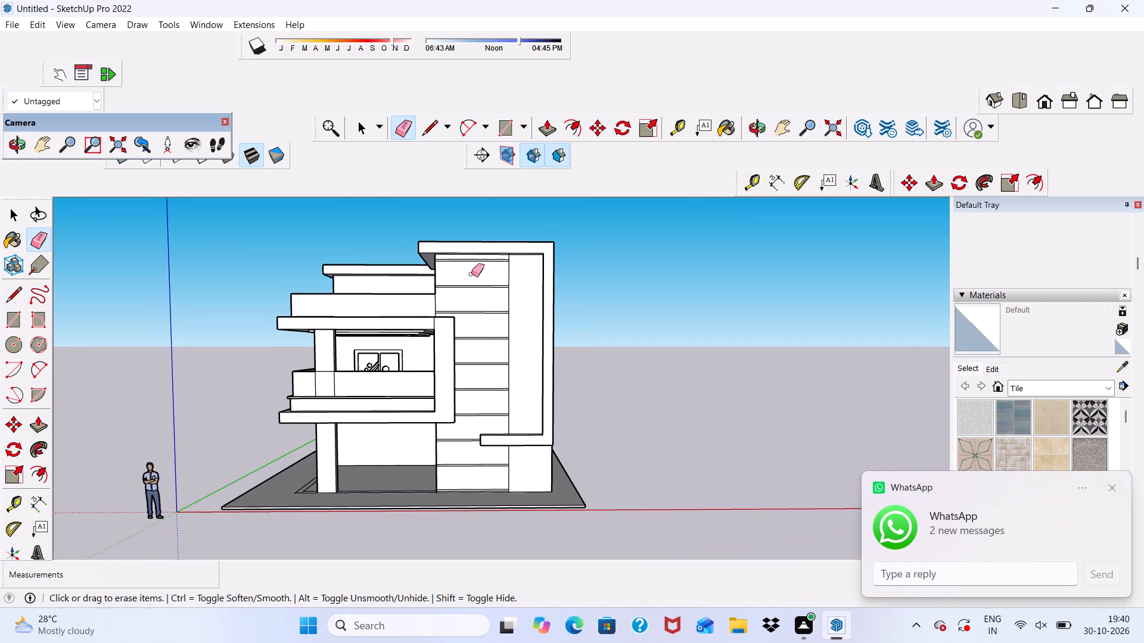
Draw a tall rectangle about 20' high and 2' 11" wide on the tower's grooved panel, ending at the projecting frame's lower arm.
key("space")
left_click(502, 126)
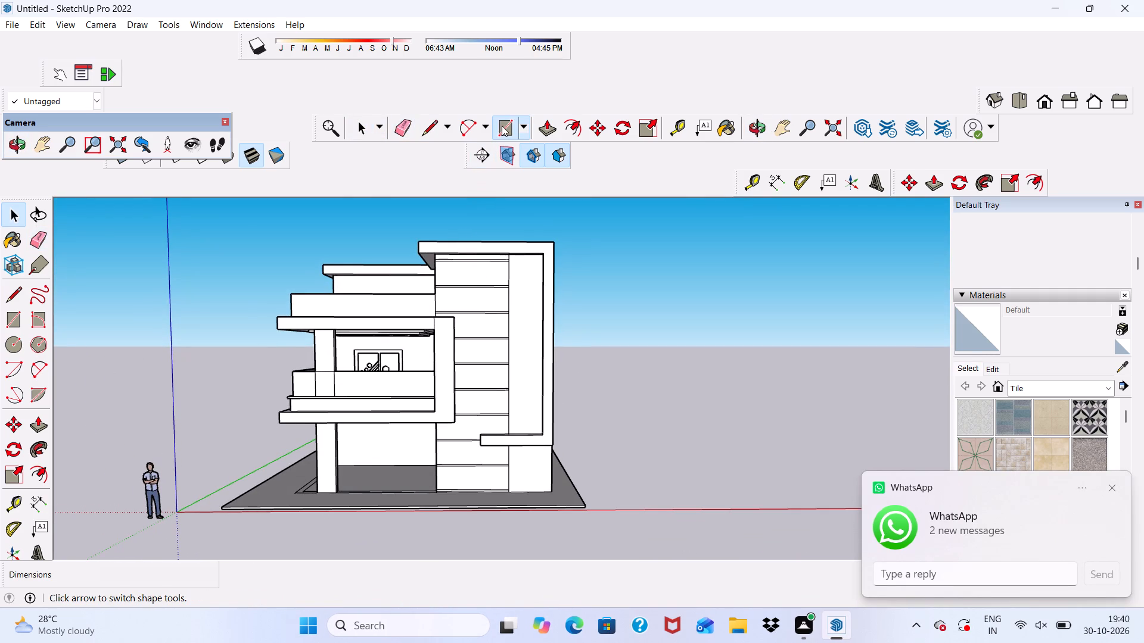
scroll(508, 141, "down", 5)
scroll(474, 253, "up", 7)
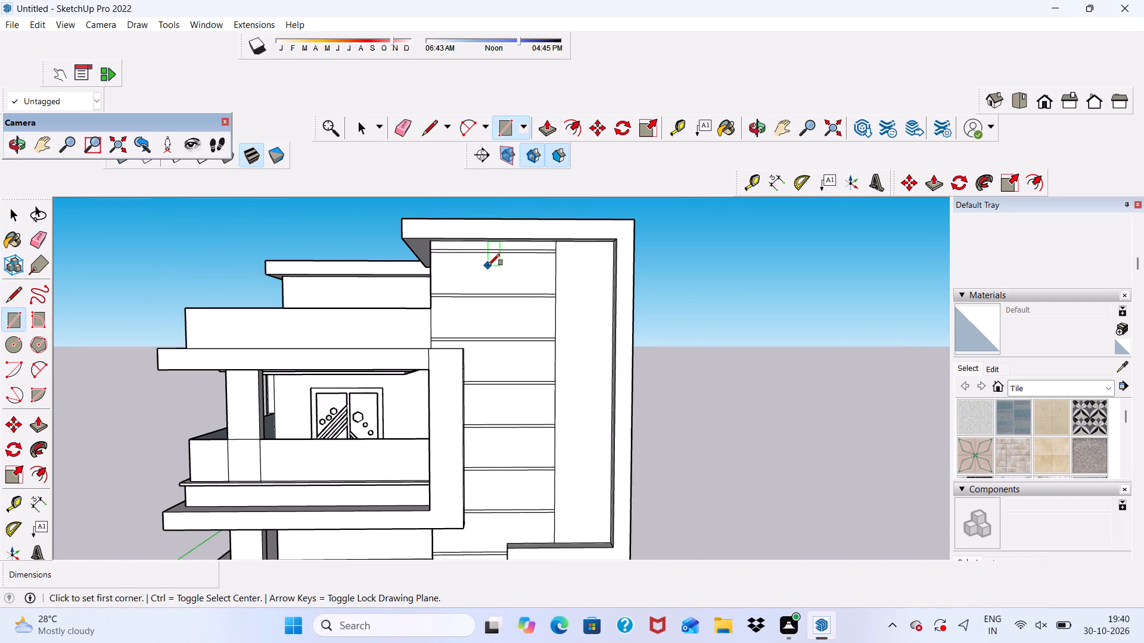
left_click(483, 263)
scroll(497, 296, "down", 1)
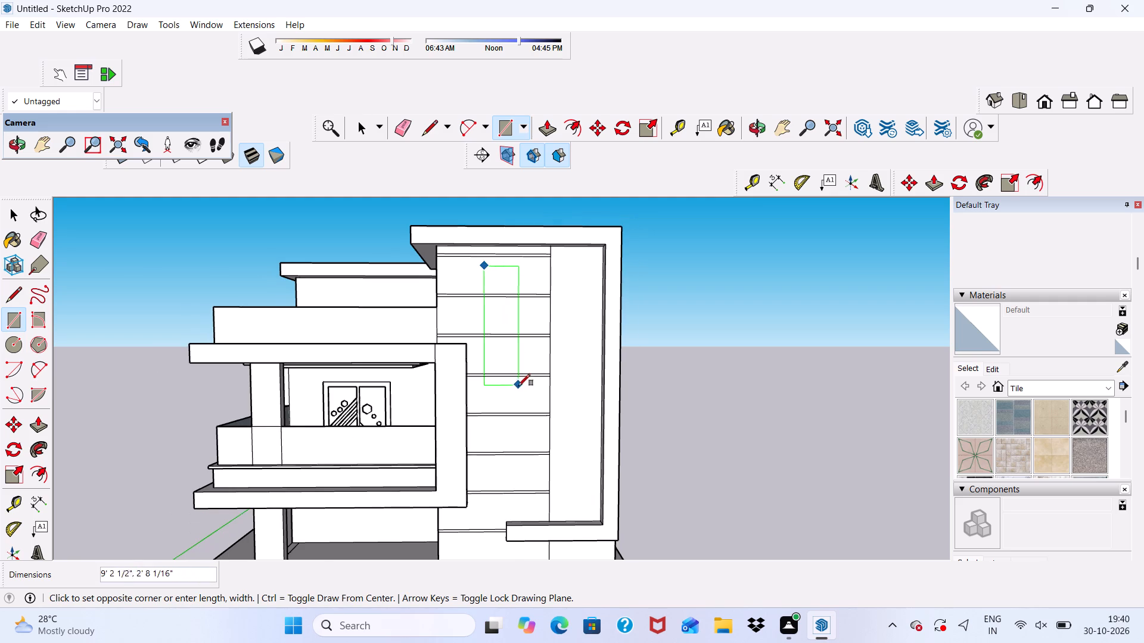
scroll(518, 396, "down", 2)
scroll(527, 477, "up", 6)
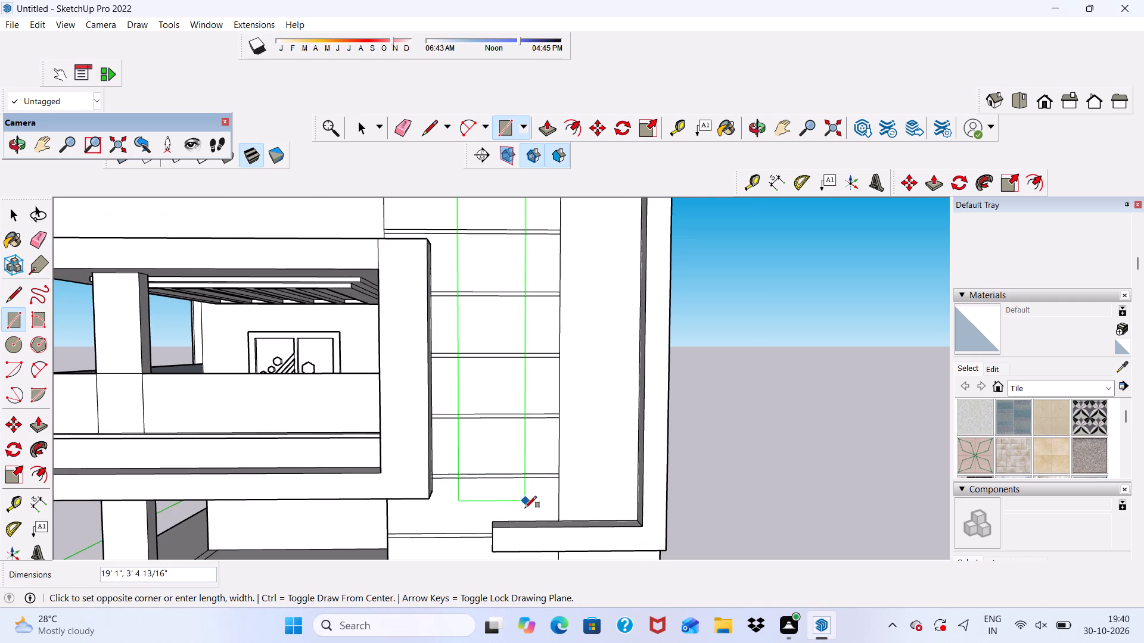
scroll(526, 514, "up", 5)
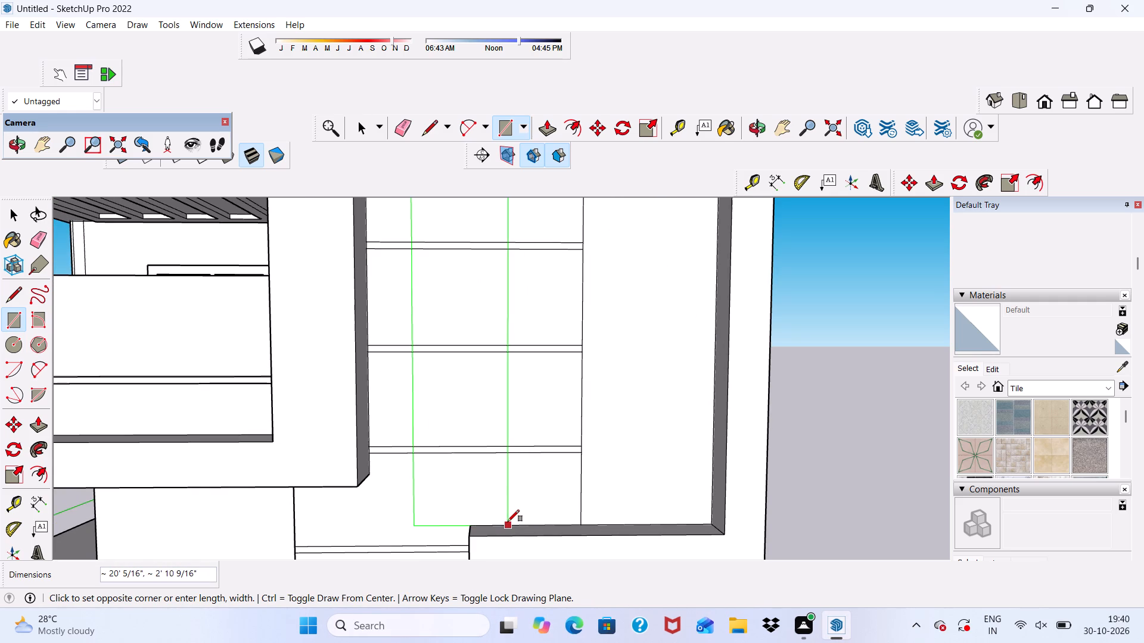
left_click(511, 522)
scroll(501, 431, "down", 2)
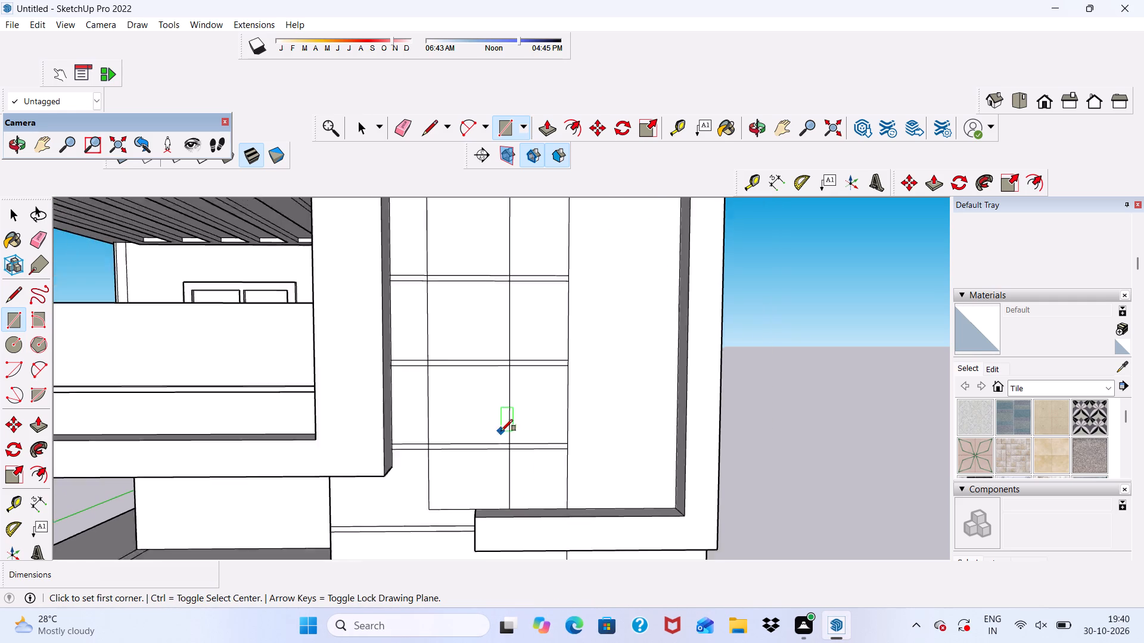
Push/Pull the end face of the projecting frame's lower arm outward about 1' 9", flush with the tall rectangle's far edge.
scroll(501, 431, "down", 5)
middle_click_drag(536, 450, 576, 439)
key("space")
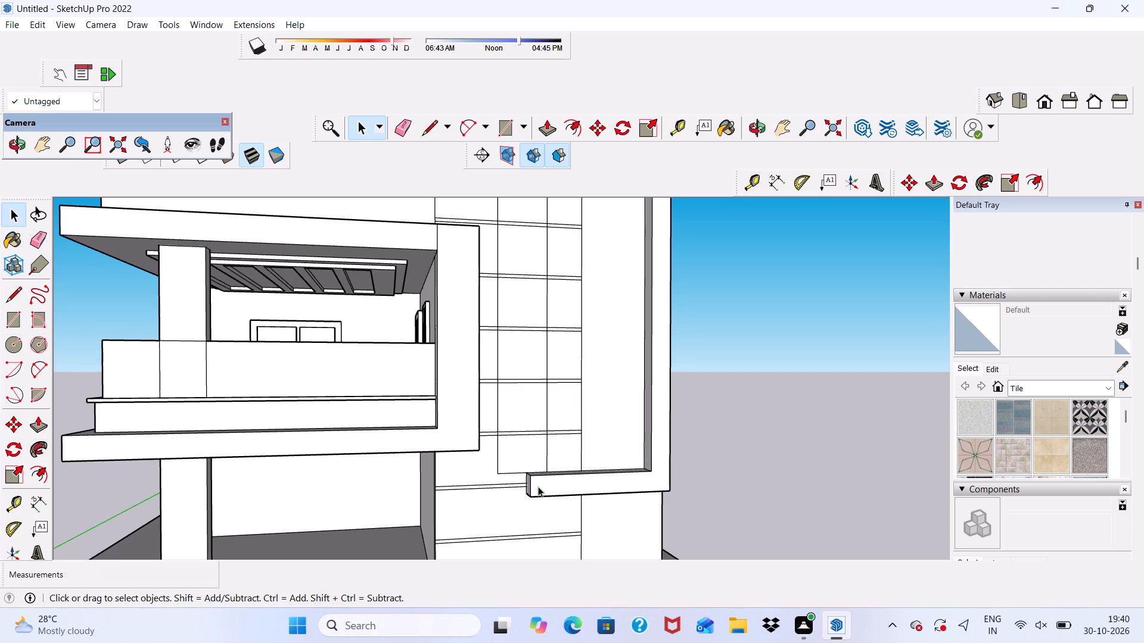
middle_click_drag(520, 492, 583, 491)
scroll(583, 491, "up", 6)
left_click(567, 478)
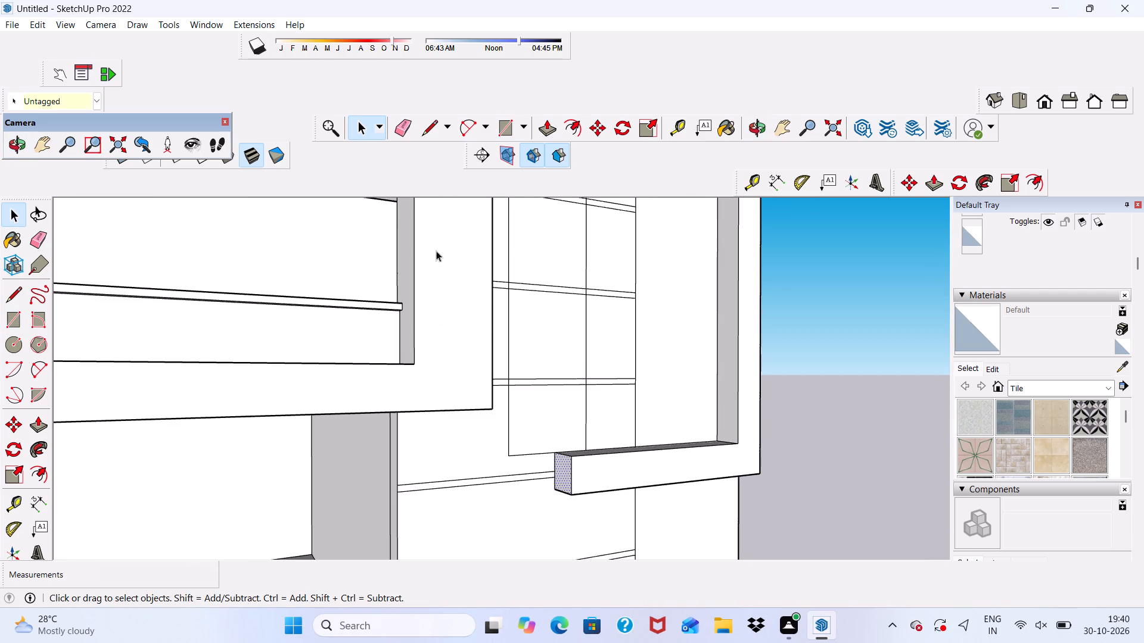
left_click(545, 133)
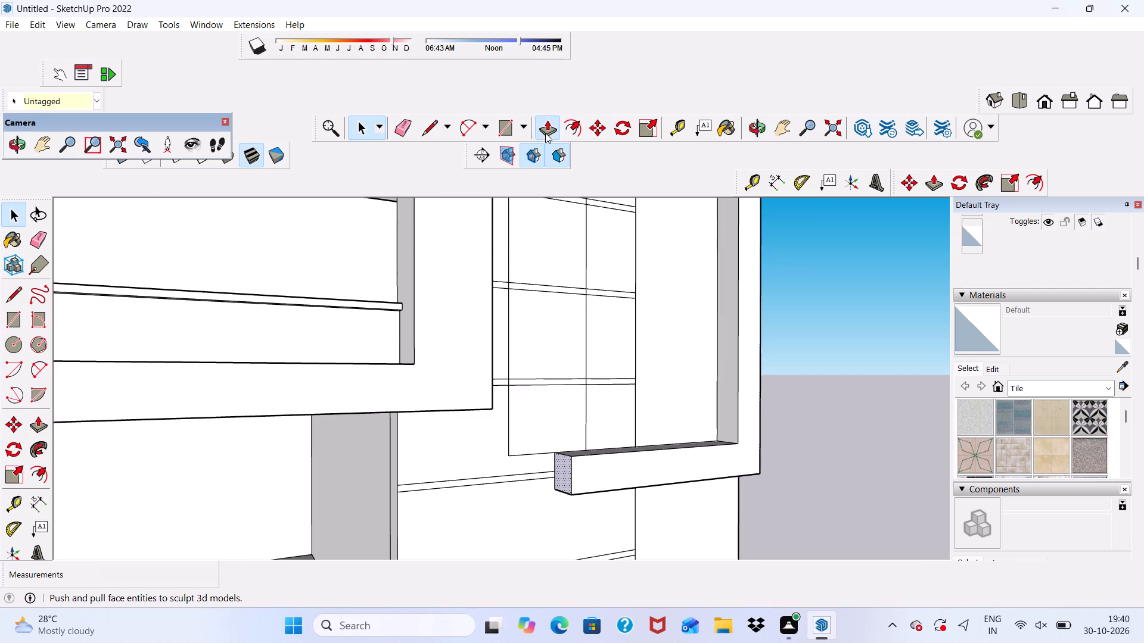
scroll(578, 424, "up", 3)
left_click(554, 485)
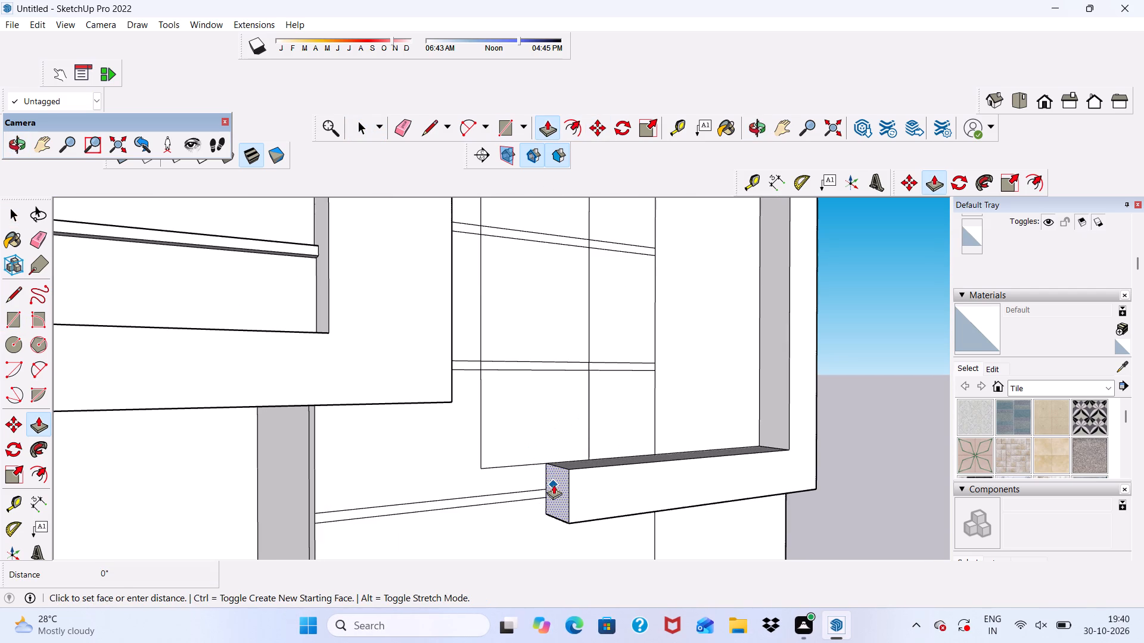
left_click(478, 454)
scroll(467, 473, "down", 5)
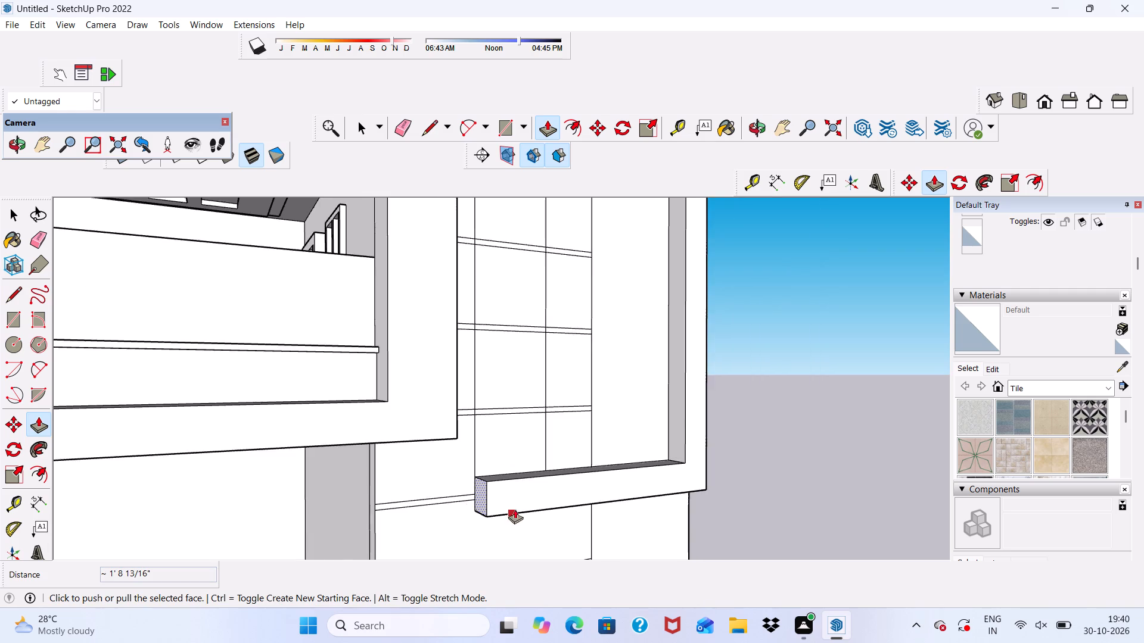
middle_click_drag(515, 509, 498, 536)
key("space")
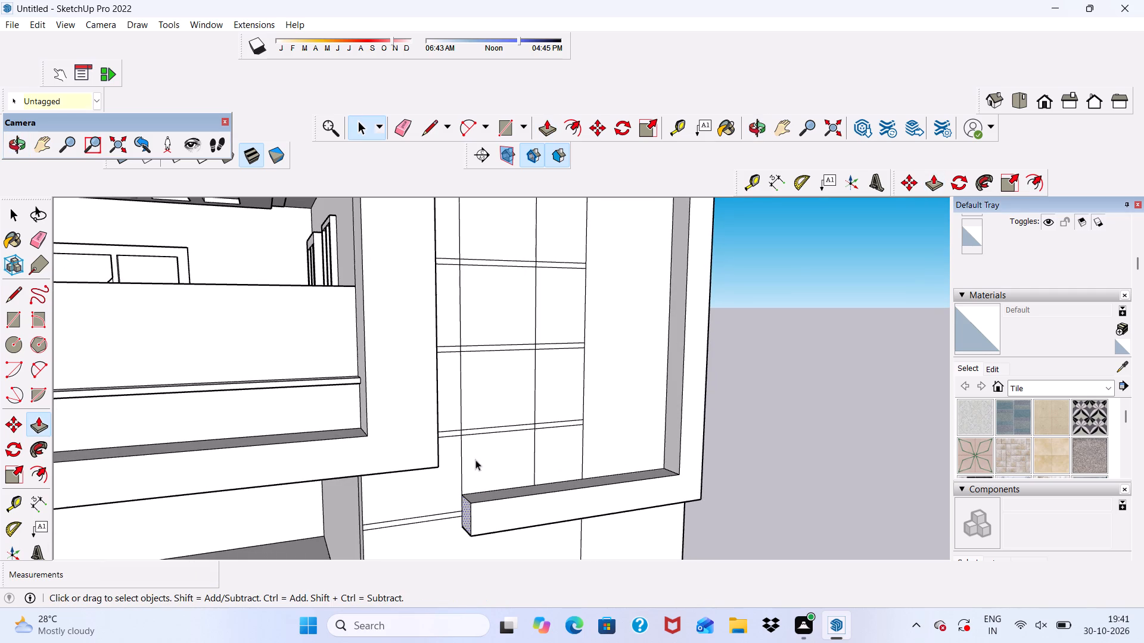
Erase the groove strip lines that cross the inside of the tall rectangle on the tower front.
left_click(399, 116)
left_click_drag(489, 244, 499, 301)
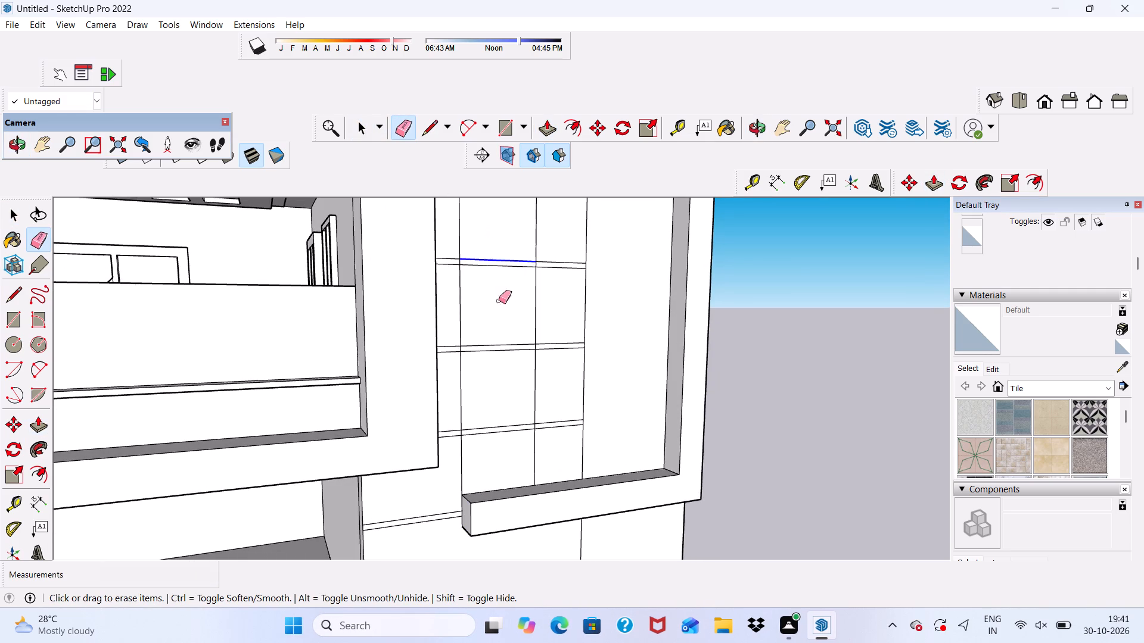
left_click_drag(499, 301, 504, 441)
scroll(509, 376, "down", 13)
scroll(505, 304, "up", 7)
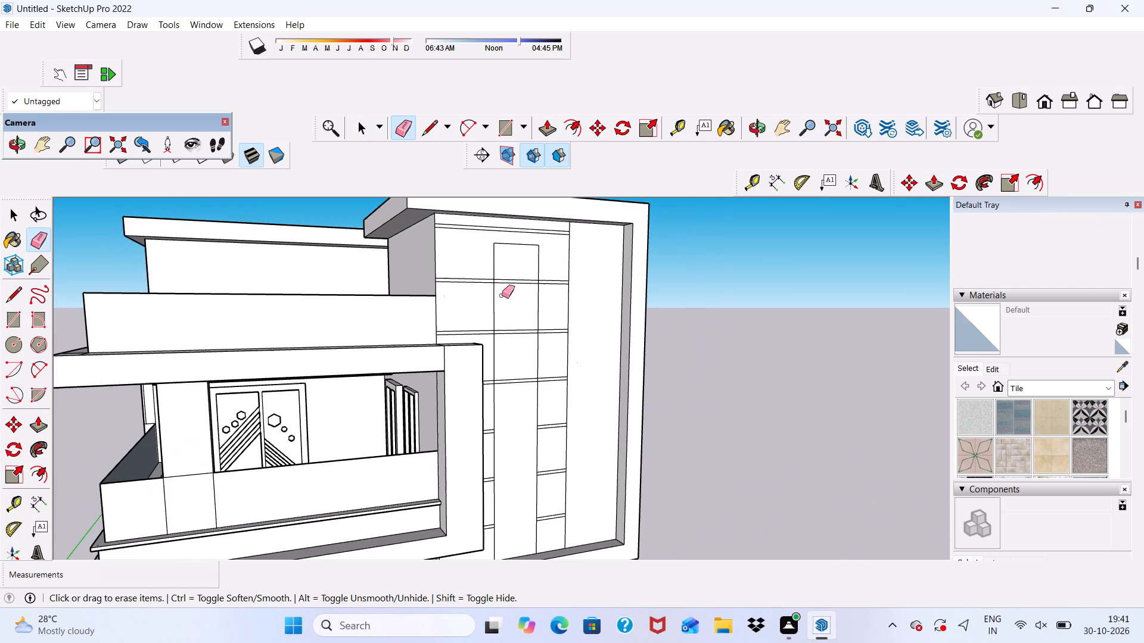
left_click_drag(505, 275, 515, 385)
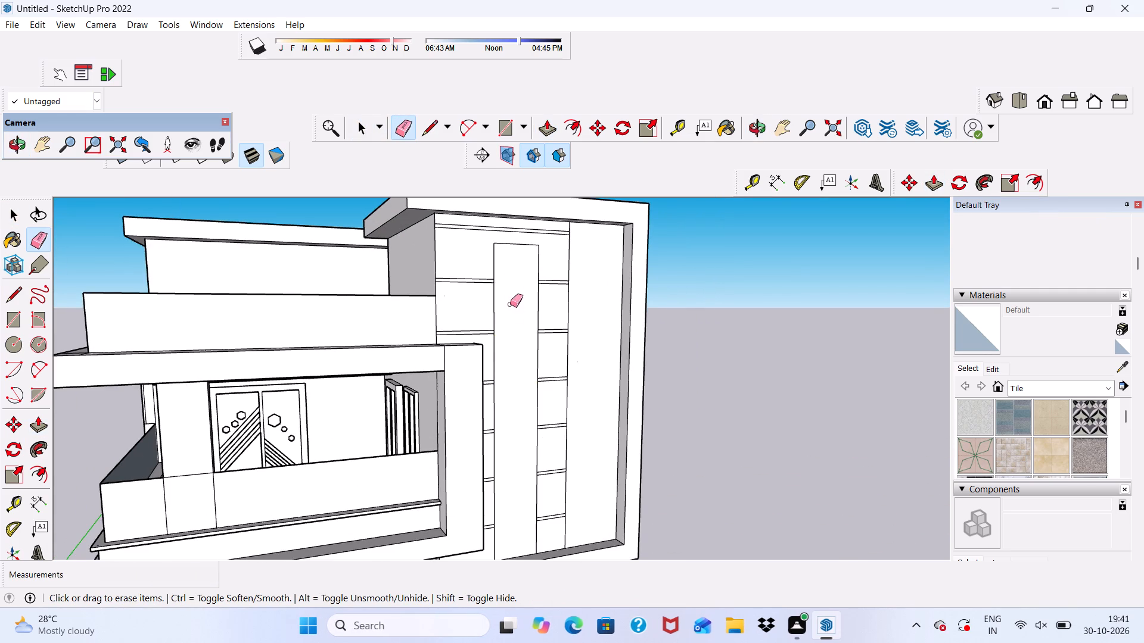
scroll(511, 295, "down", 4)
key("space")
Offset the tall rectangle's outline inward about 5" to form a window frame border.
middle_click_drag(529, 320, 444, 308)
scroll(465, 302, "up", 3)
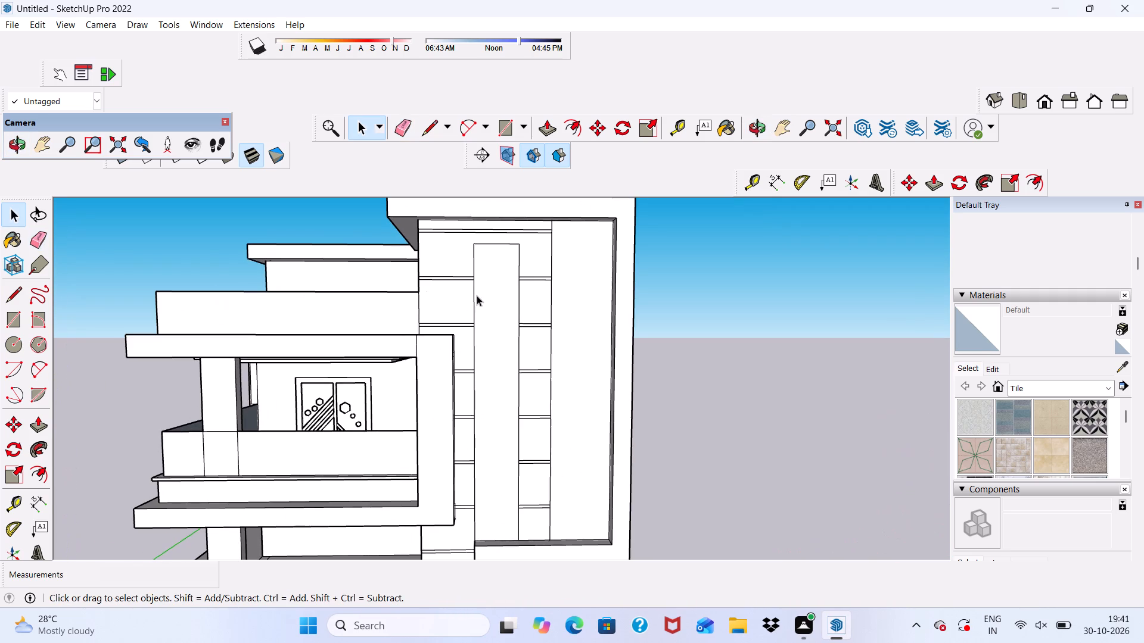
left_click(477, 295)
left_click(580, 132)
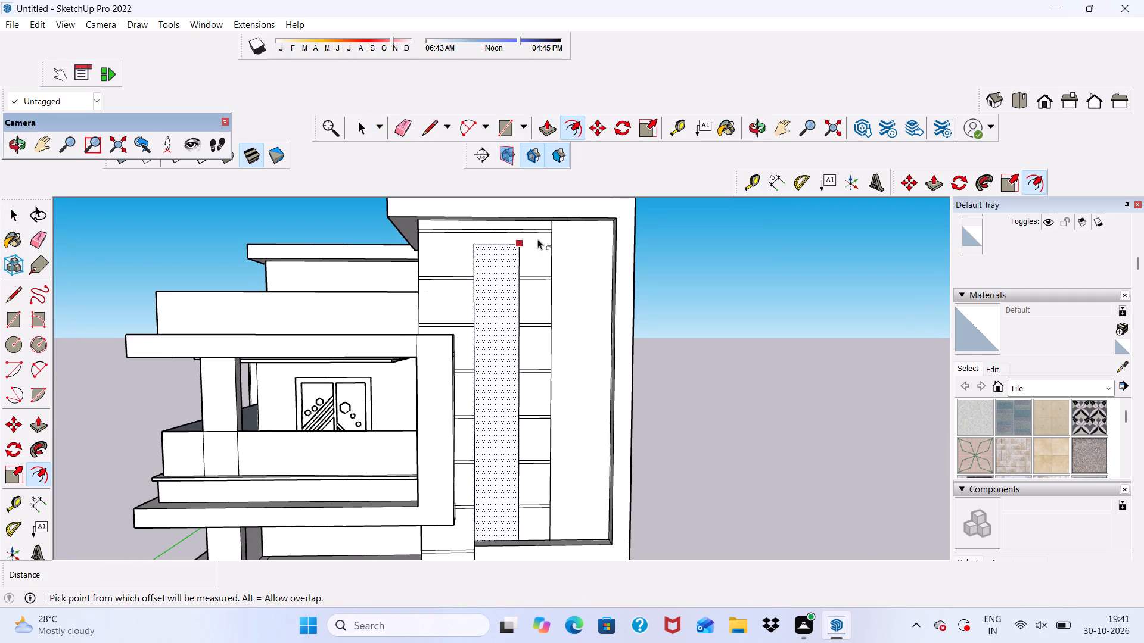
left_click(476, 308)
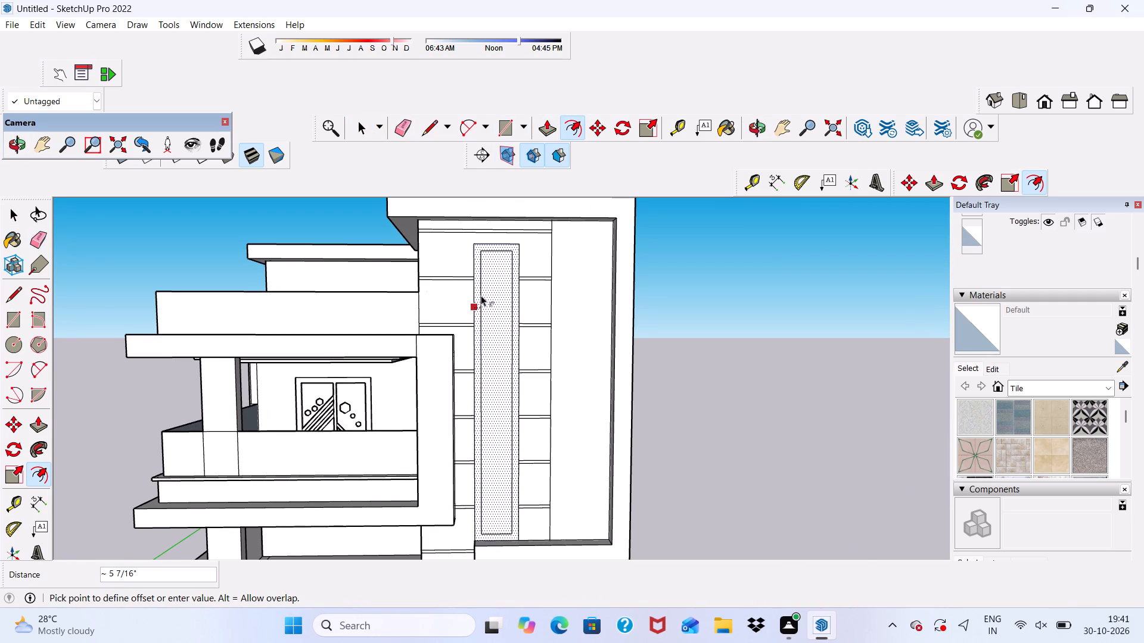
left_click(480, 294)
scroll(497, 240, "down", 5)
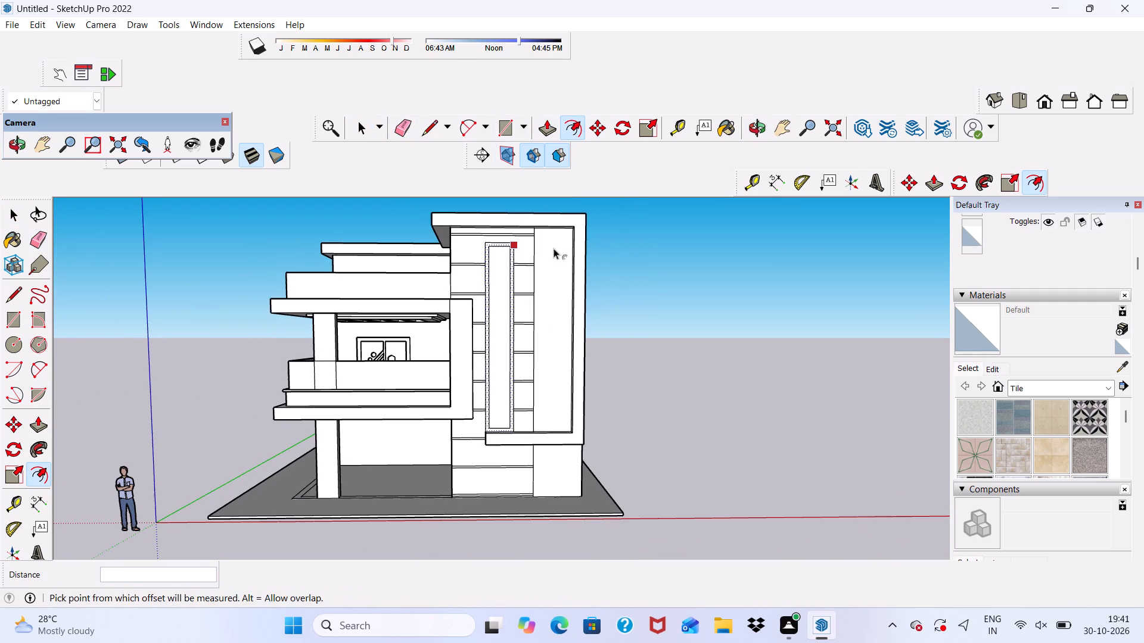
key("space")
left_click(658, 263)
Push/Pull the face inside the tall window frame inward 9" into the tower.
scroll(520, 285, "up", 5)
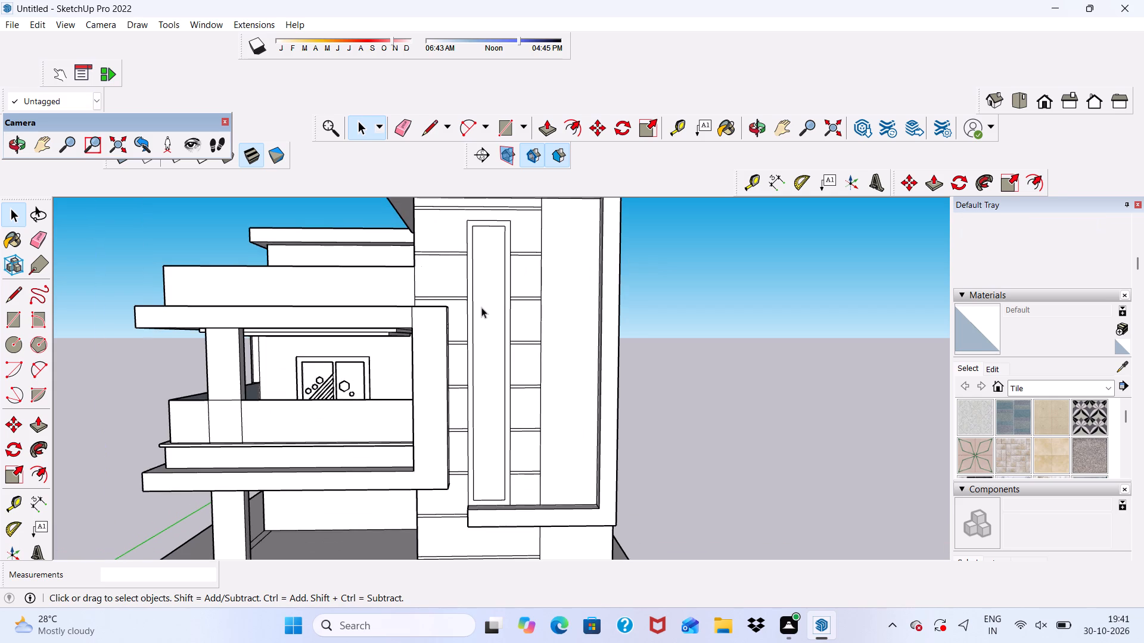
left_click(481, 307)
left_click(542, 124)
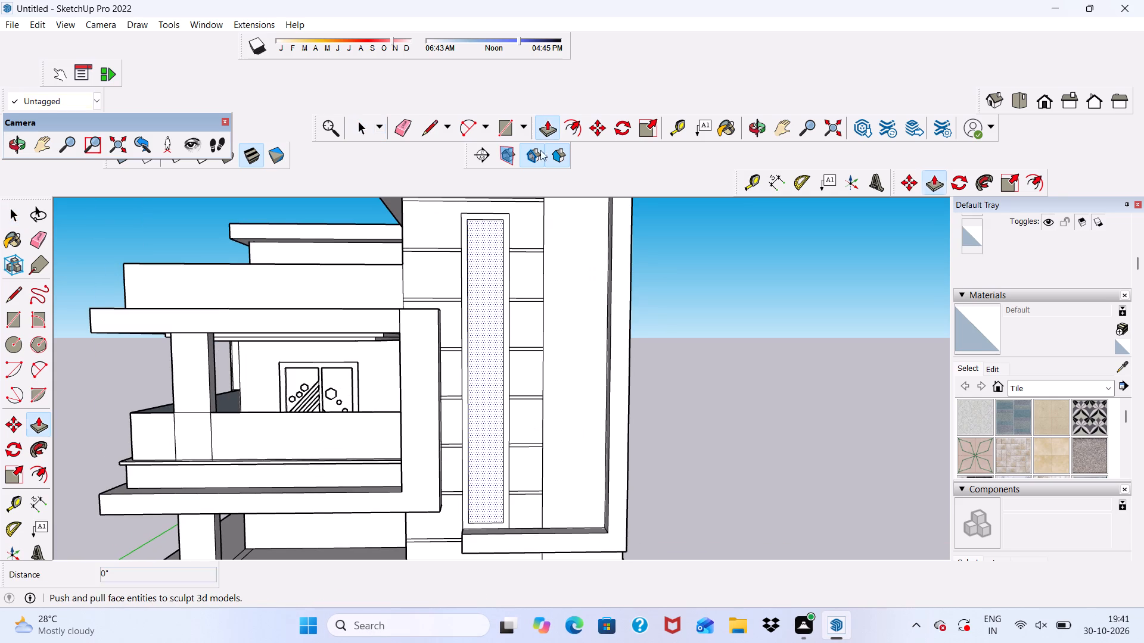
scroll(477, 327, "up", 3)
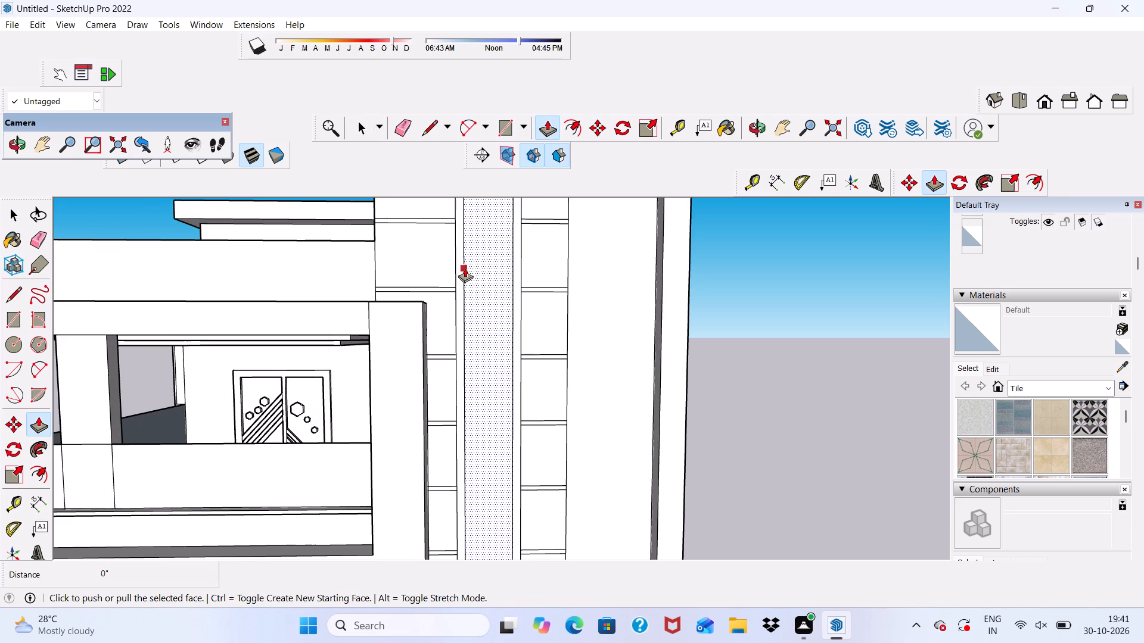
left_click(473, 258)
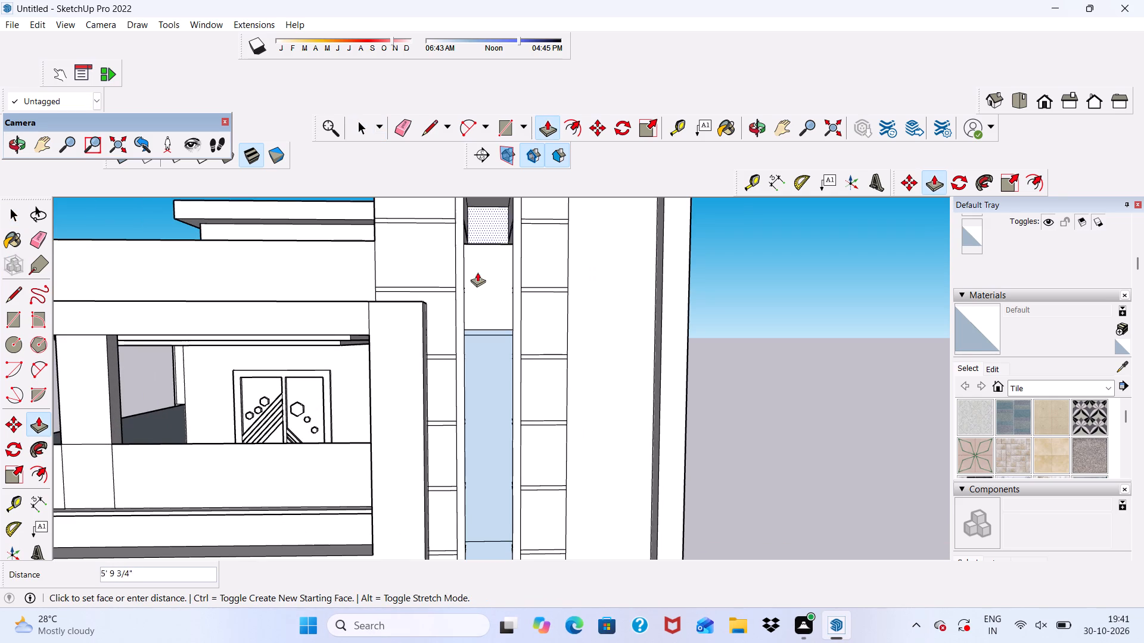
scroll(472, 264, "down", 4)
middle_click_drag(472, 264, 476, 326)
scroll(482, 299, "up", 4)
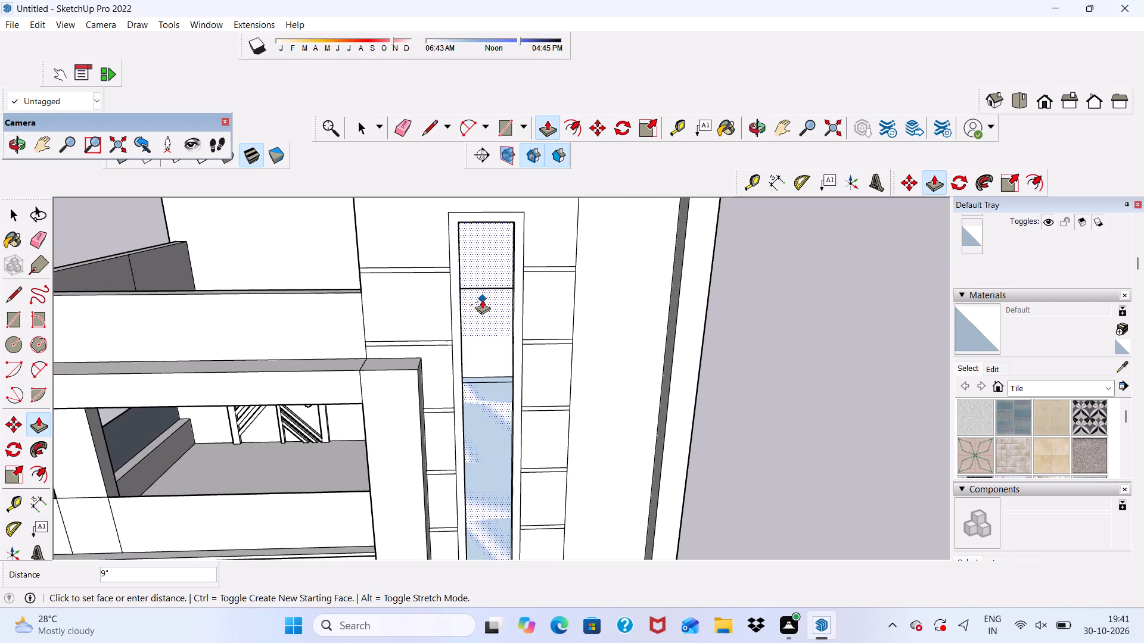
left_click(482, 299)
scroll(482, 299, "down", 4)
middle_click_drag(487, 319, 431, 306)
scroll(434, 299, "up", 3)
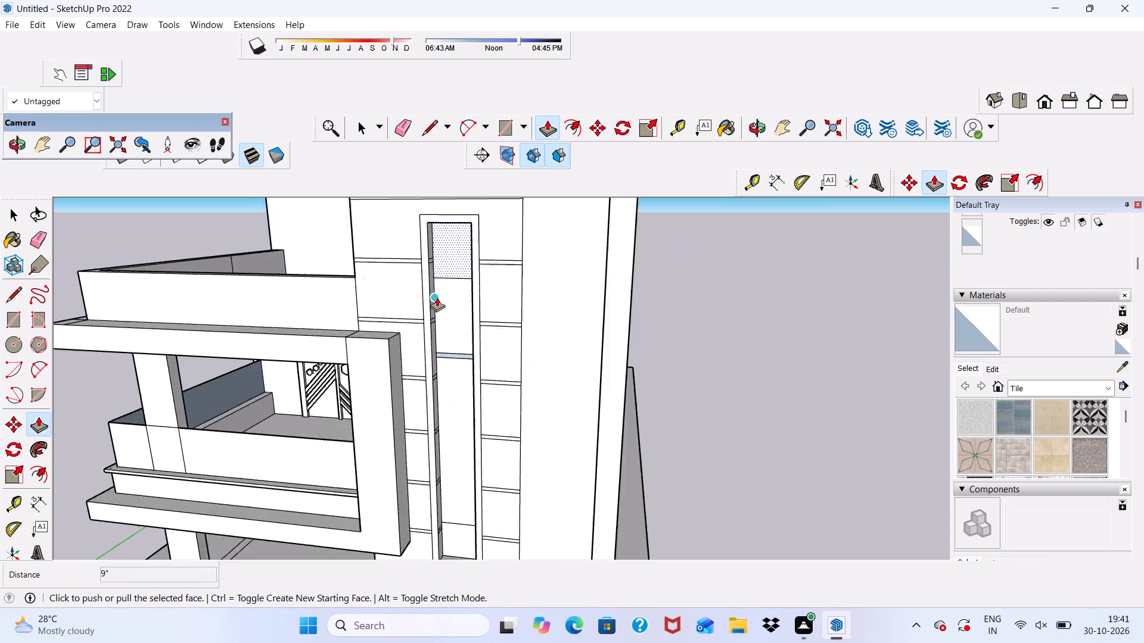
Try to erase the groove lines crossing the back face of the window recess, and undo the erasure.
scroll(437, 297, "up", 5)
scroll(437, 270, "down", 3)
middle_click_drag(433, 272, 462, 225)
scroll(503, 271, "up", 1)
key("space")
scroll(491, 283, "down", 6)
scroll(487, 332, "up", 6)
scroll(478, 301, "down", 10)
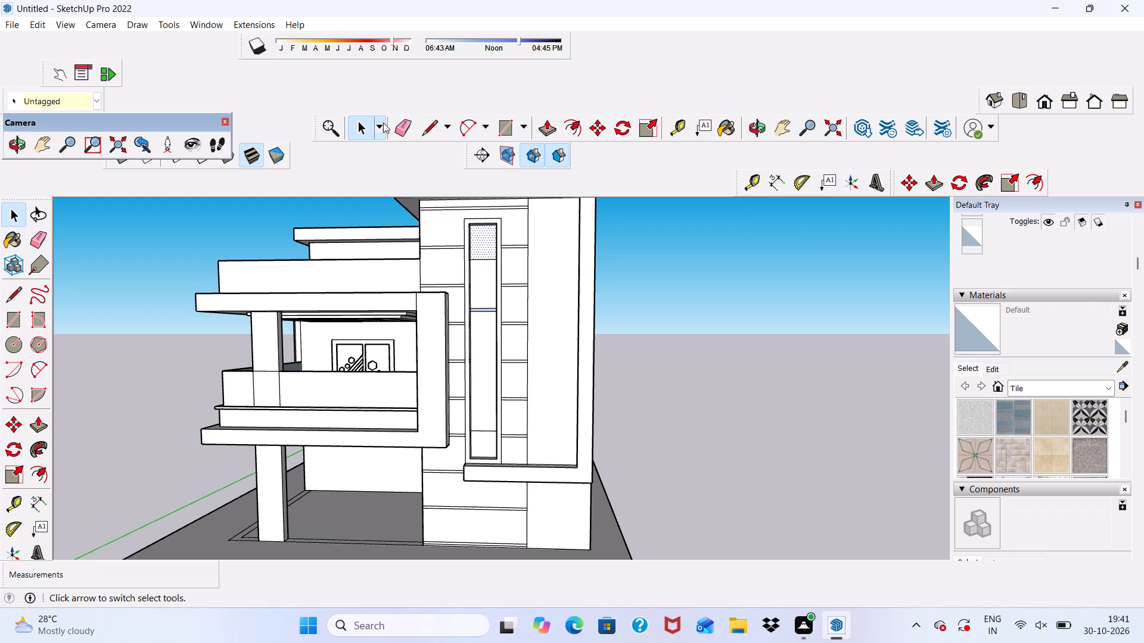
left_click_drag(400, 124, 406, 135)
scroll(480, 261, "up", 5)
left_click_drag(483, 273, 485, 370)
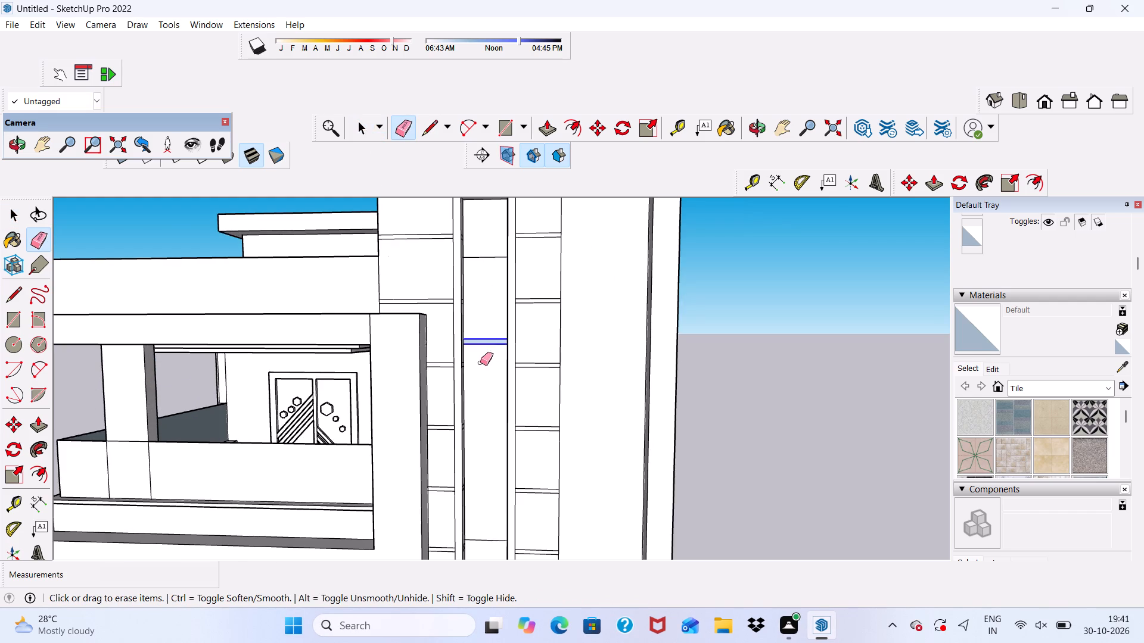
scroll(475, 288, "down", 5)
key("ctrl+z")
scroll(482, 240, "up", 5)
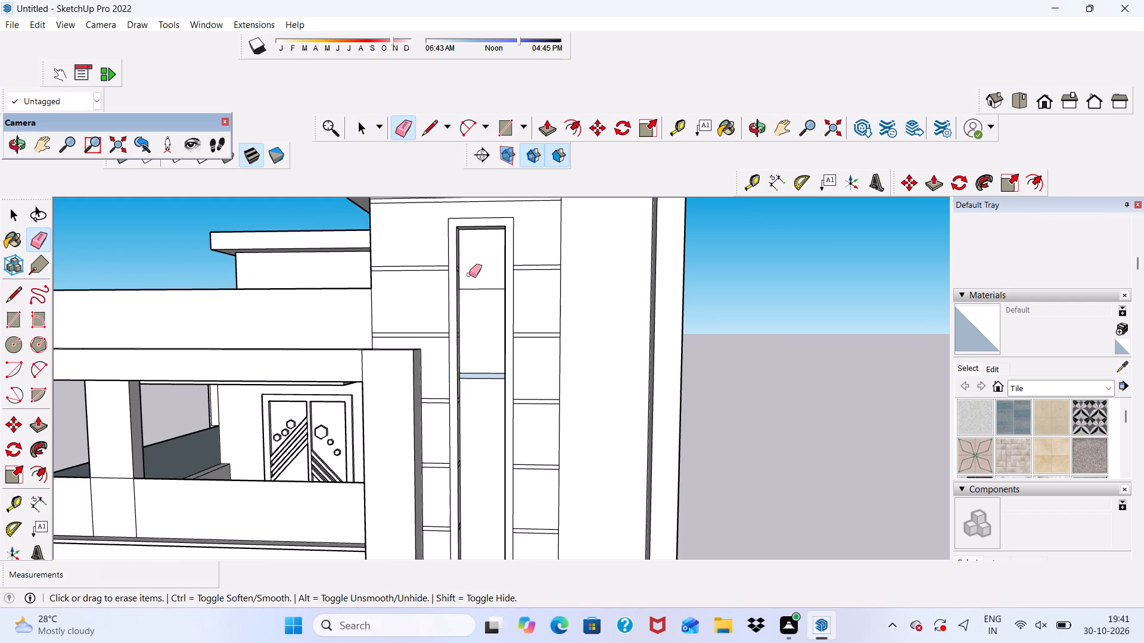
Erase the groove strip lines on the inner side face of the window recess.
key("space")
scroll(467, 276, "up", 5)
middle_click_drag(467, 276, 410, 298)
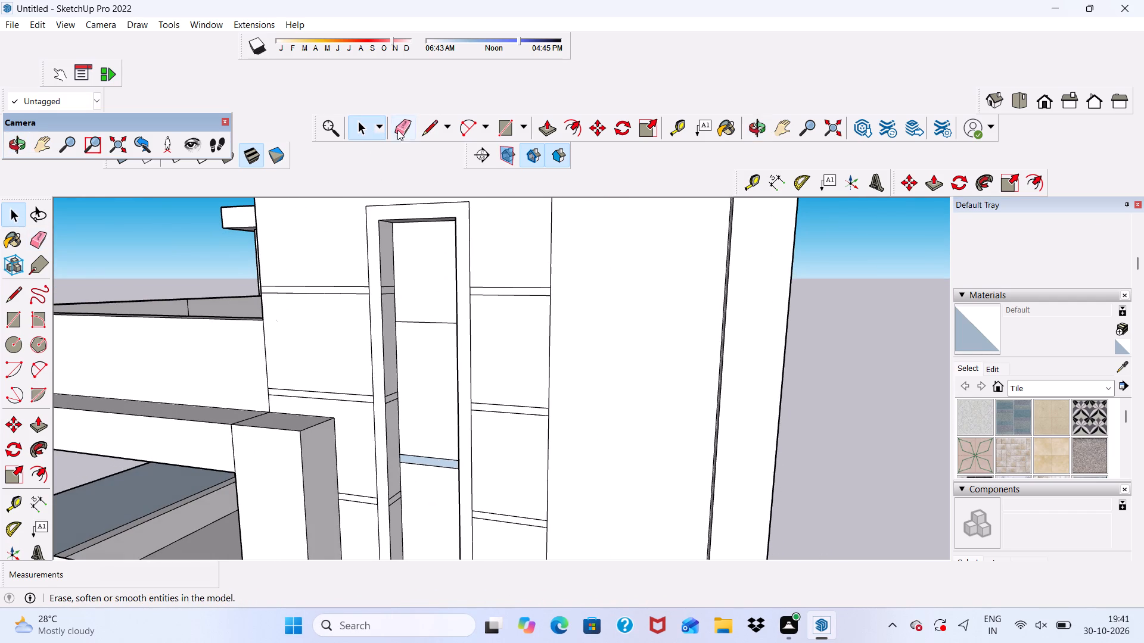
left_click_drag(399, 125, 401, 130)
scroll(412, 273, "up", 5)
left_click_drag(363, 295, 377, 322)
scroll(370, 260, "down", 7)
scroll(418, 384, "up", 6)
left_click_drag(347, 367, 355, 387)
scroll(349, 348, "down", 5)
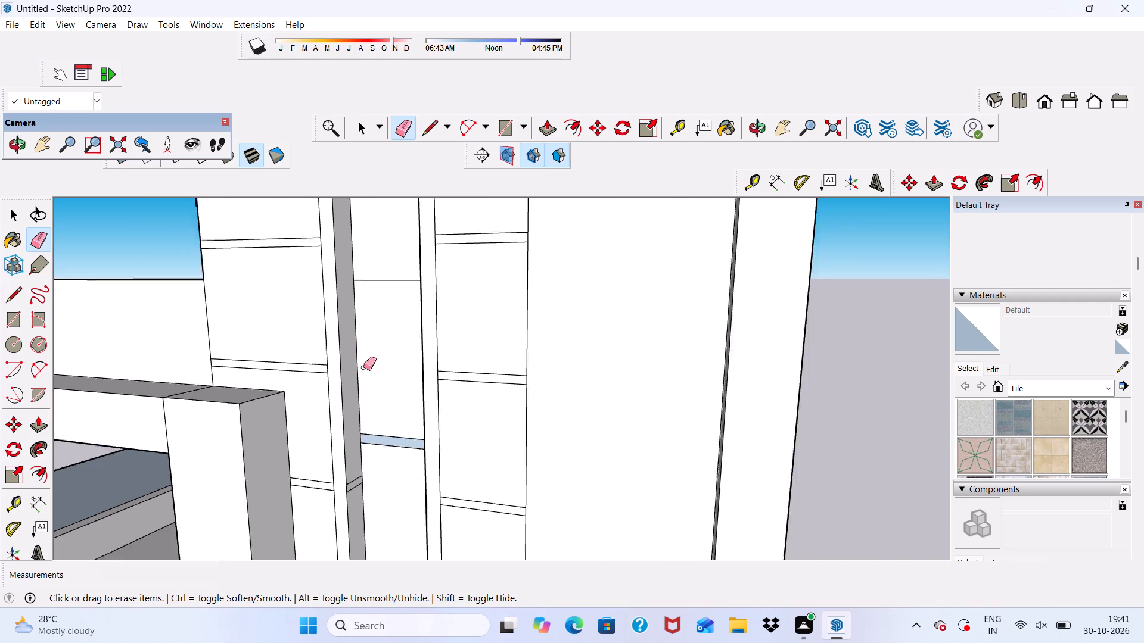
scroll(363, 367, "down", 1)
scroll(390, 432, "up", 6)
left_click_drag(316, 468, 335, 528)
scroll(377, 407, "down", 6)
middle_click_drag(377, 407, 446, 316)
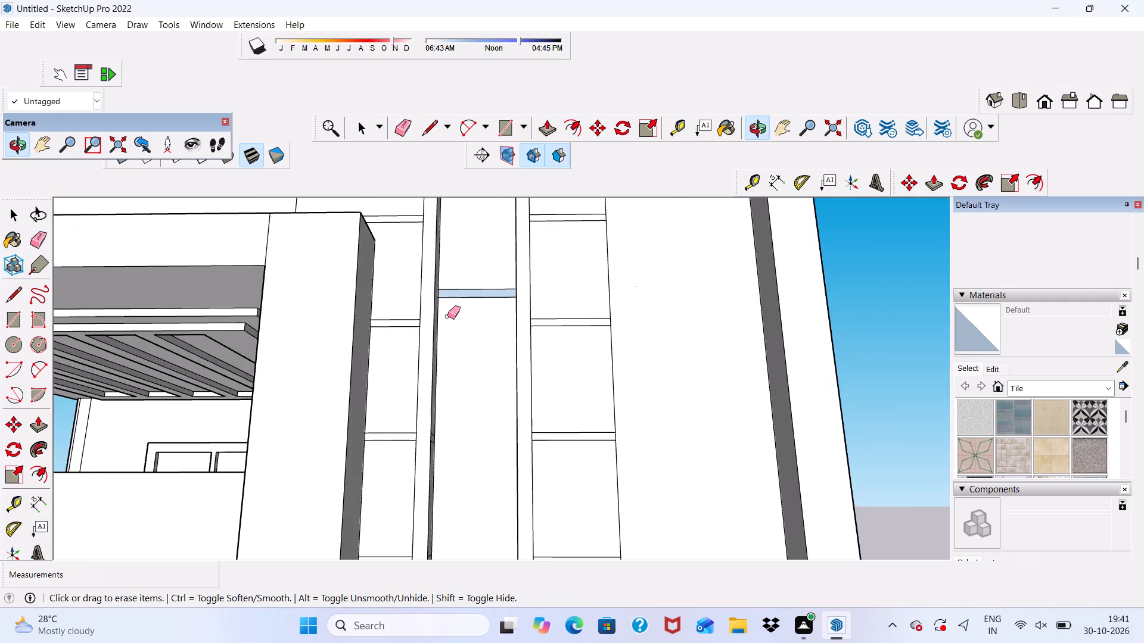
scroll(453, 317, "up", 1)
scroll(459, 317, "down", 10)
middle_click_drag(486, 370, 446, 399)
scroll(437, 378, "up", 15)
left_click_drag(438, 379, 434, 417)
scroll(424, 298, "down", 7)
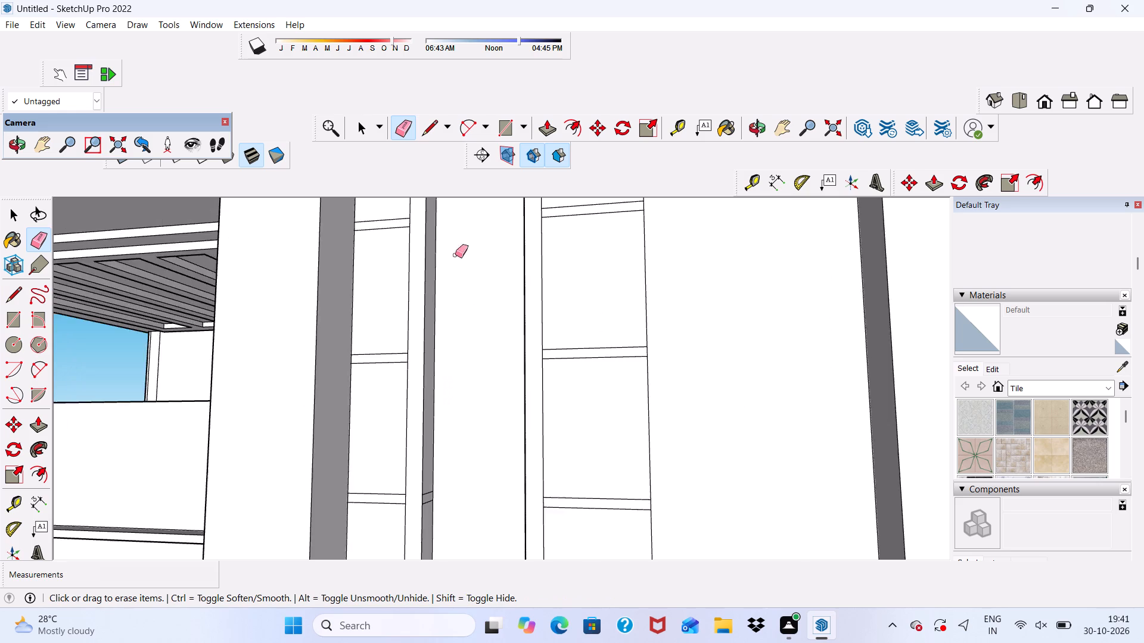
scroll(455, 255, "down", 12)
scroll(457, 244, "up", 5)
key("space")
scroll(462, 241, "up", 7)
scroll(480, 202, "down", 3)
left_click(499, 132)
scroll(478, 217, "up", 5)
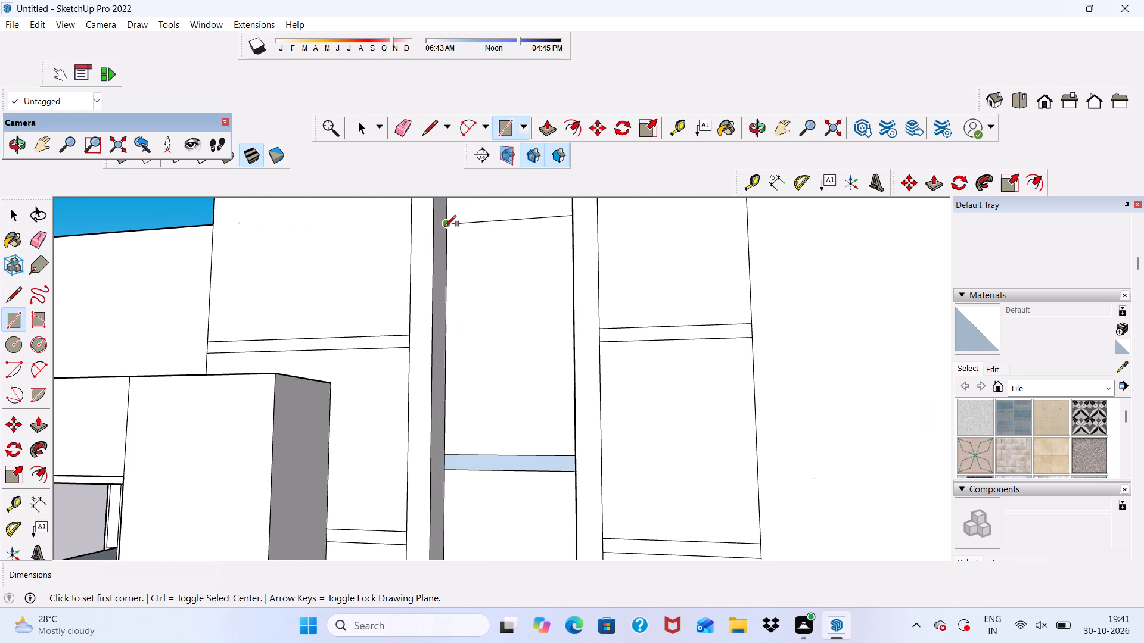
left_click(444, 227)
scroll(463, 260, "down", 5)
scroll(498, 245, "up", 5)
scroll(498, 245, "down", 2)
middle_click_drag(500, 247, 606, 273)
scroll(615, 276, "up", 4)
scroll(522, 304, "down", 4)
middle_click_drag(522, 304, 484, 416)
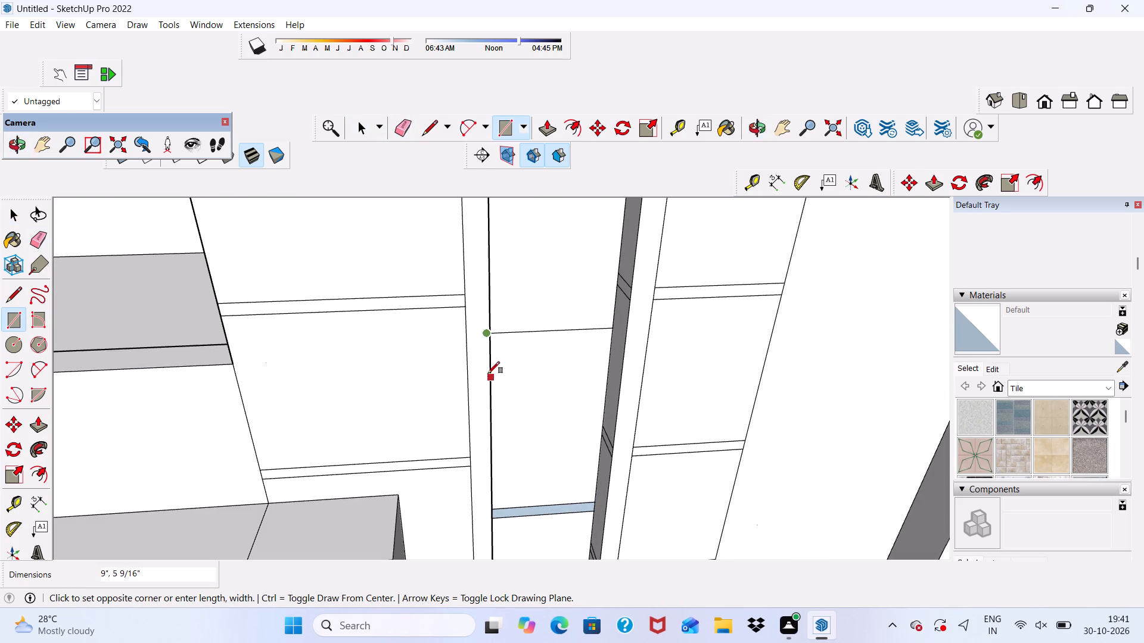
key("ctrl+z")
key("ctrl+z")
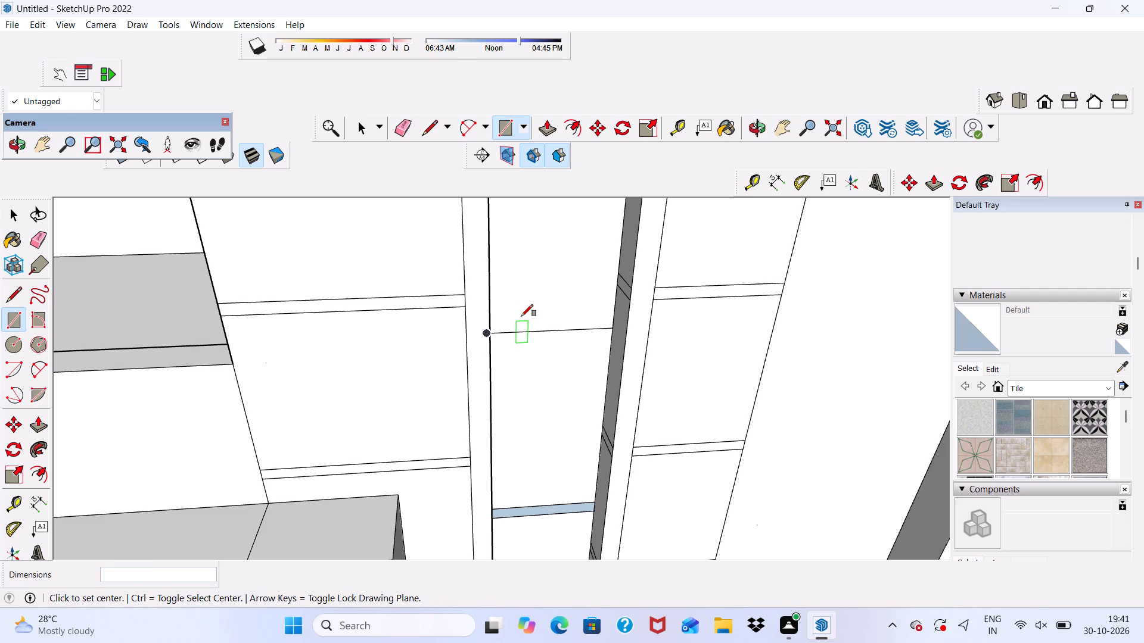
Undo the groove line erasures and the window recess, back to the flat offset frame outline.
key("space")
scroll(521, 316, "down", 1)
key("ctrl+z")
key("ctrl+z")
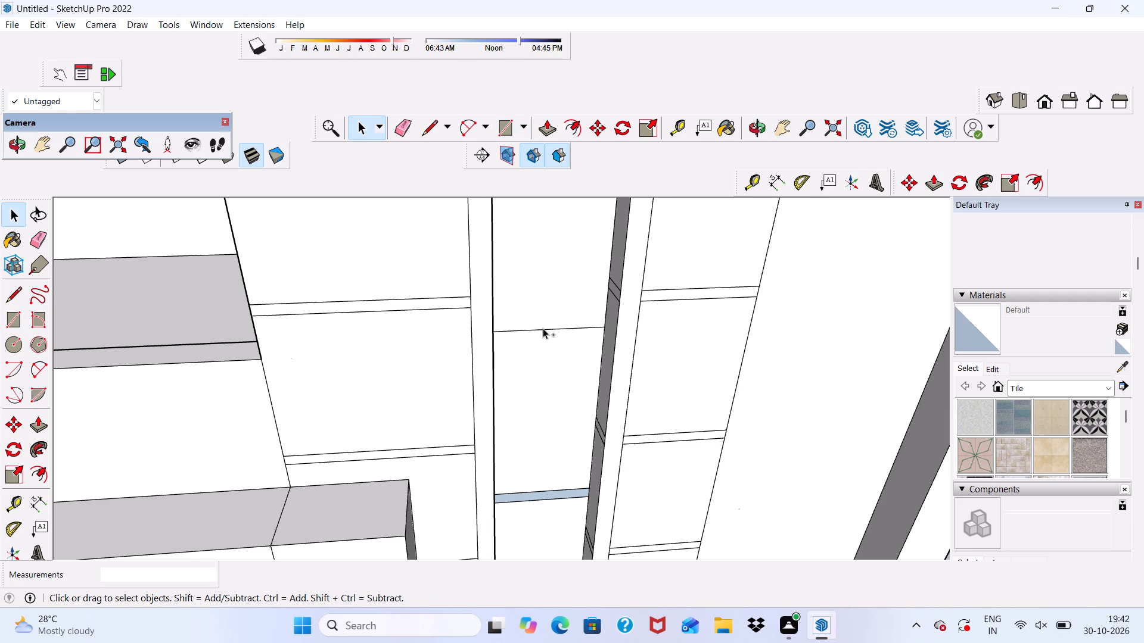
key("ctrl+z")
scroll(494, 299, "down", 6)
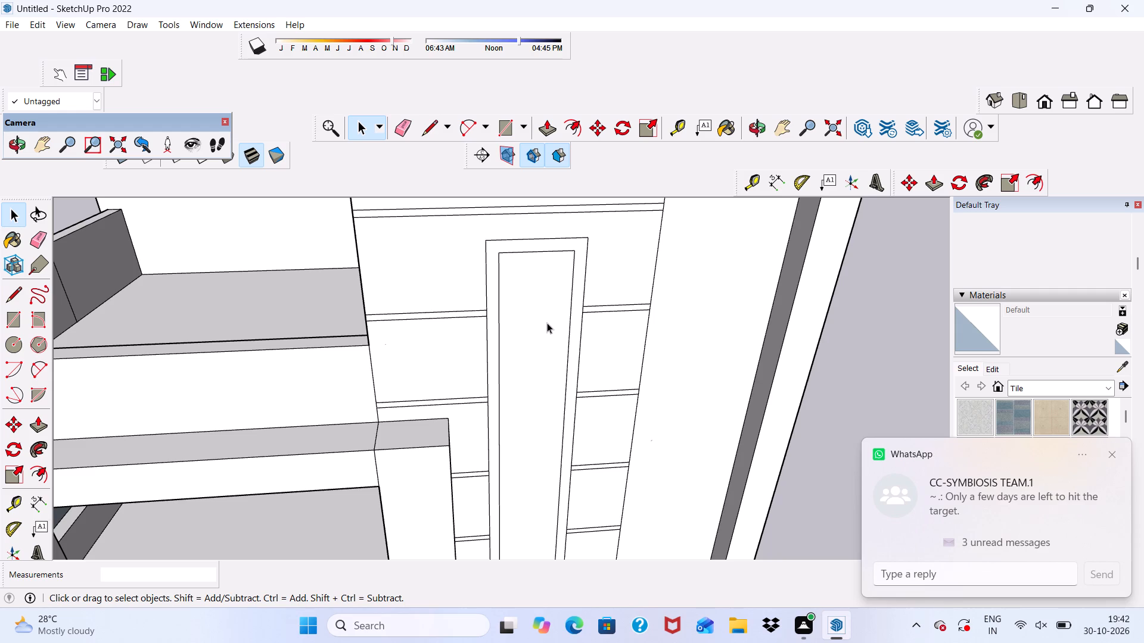
Push/Pull the tall window's frame border outward 6" from the tower front.
left_click(863, 363)
scroll(629, 246, "up", 4)
left_click(547, 248)
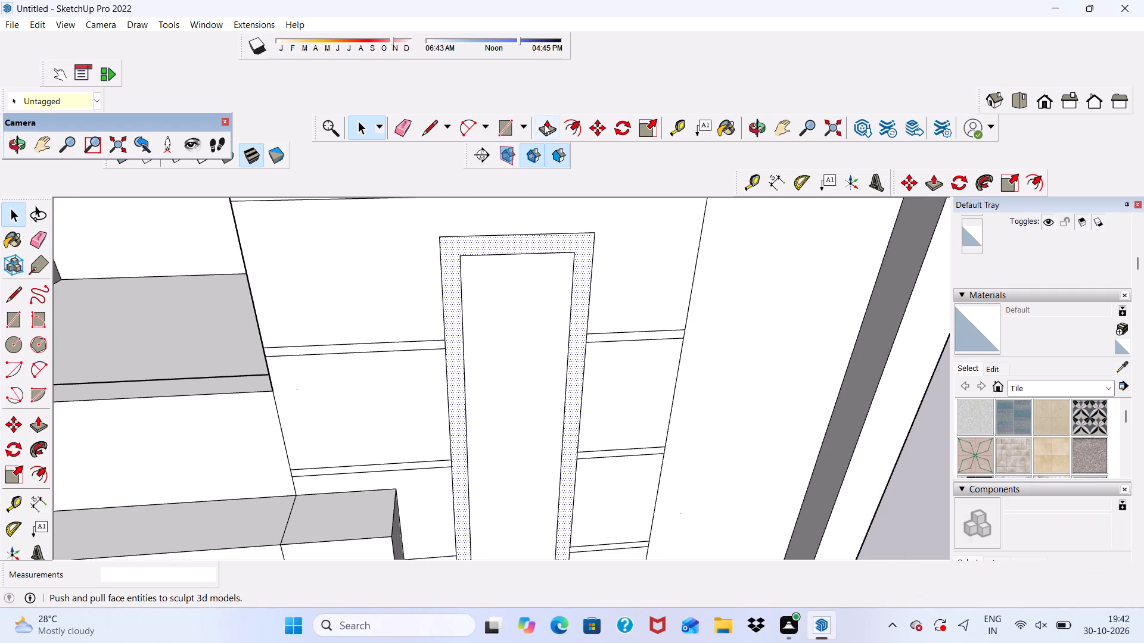
left_click(544, 124)
left_click(489, 244)
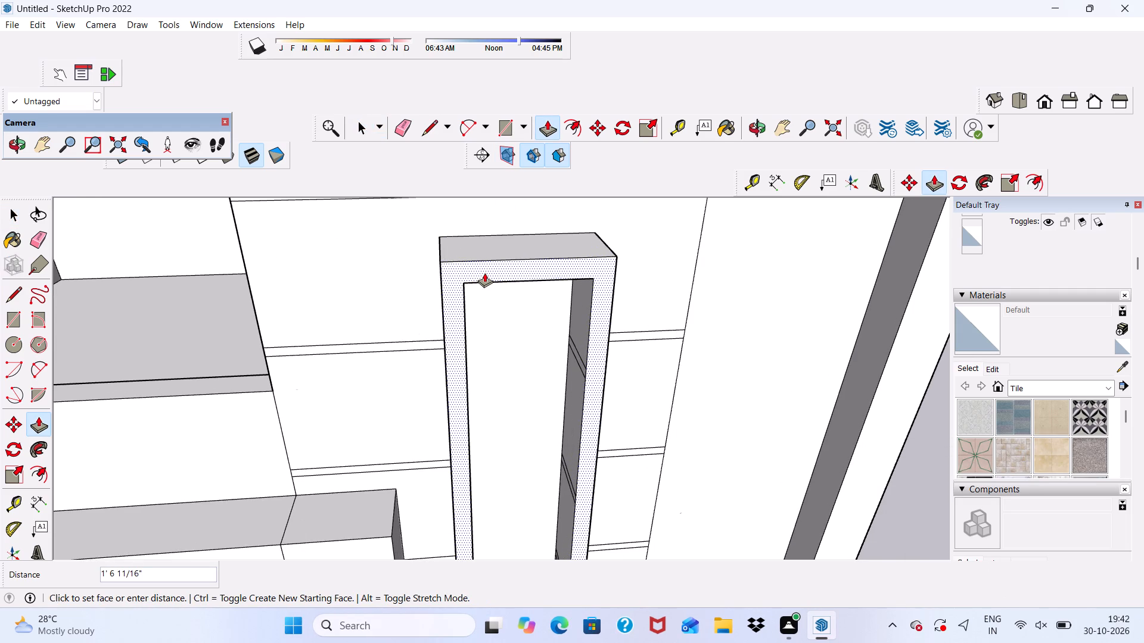
type("6\"")
key("Return")
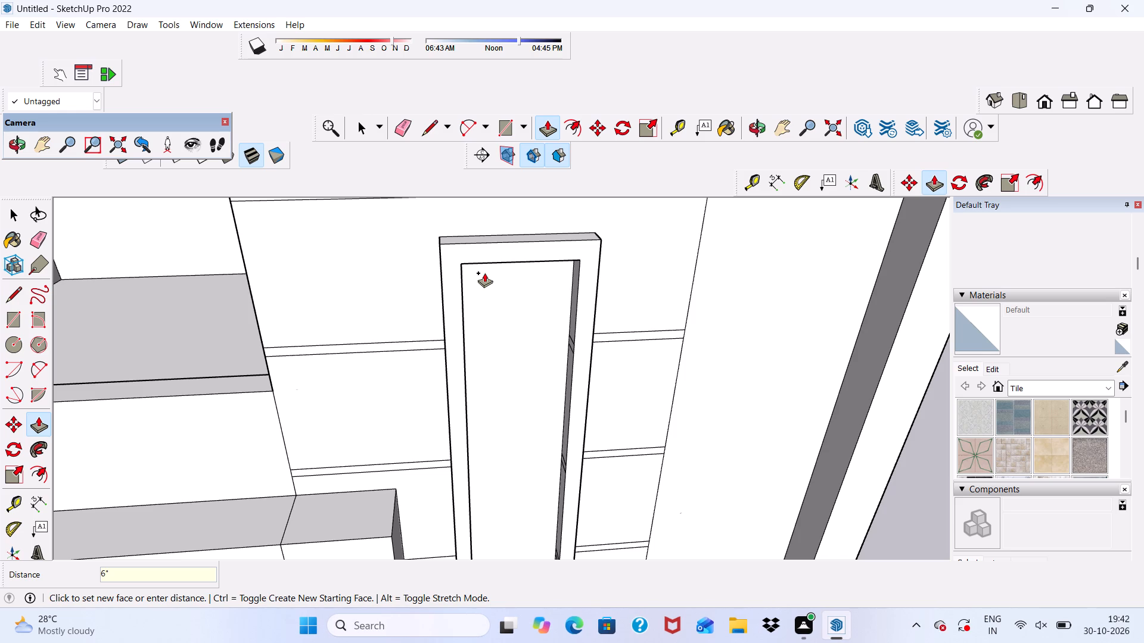
Push/Pull the topmost groove strip face on the frame's inner side across the opening, about 2' 2 7/8", to form a crossbar.
scroll(486, 313, "down", 4)
scroll(504, 317, "up", 1)
middle_click_drag(504, 317, 382, 201)
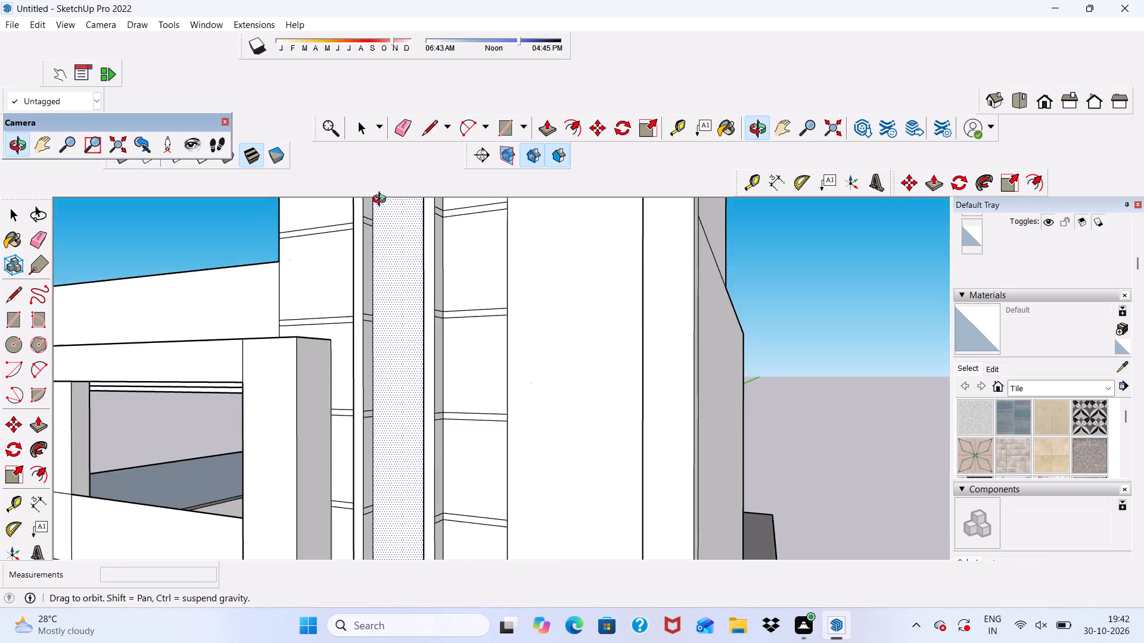
middle_click_drag(382, 201, 420, 257)
scroll(403, 250, "up", 9)
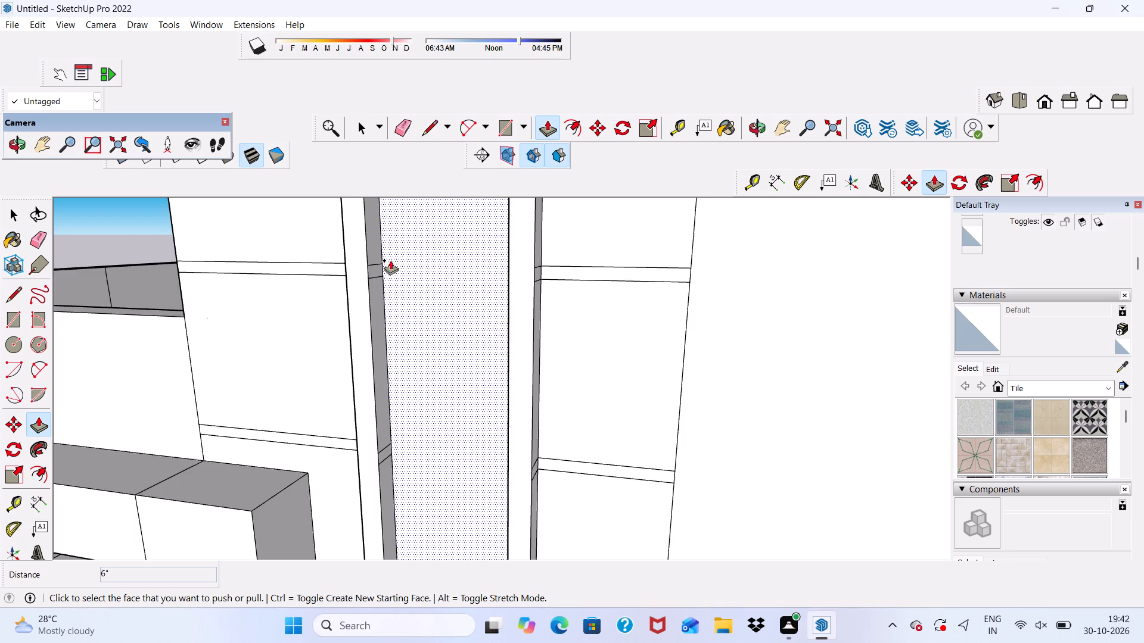
scroll(390, 260, "up", 7)
left_click(360, 281)
scroll(476, 273, "down", 3)
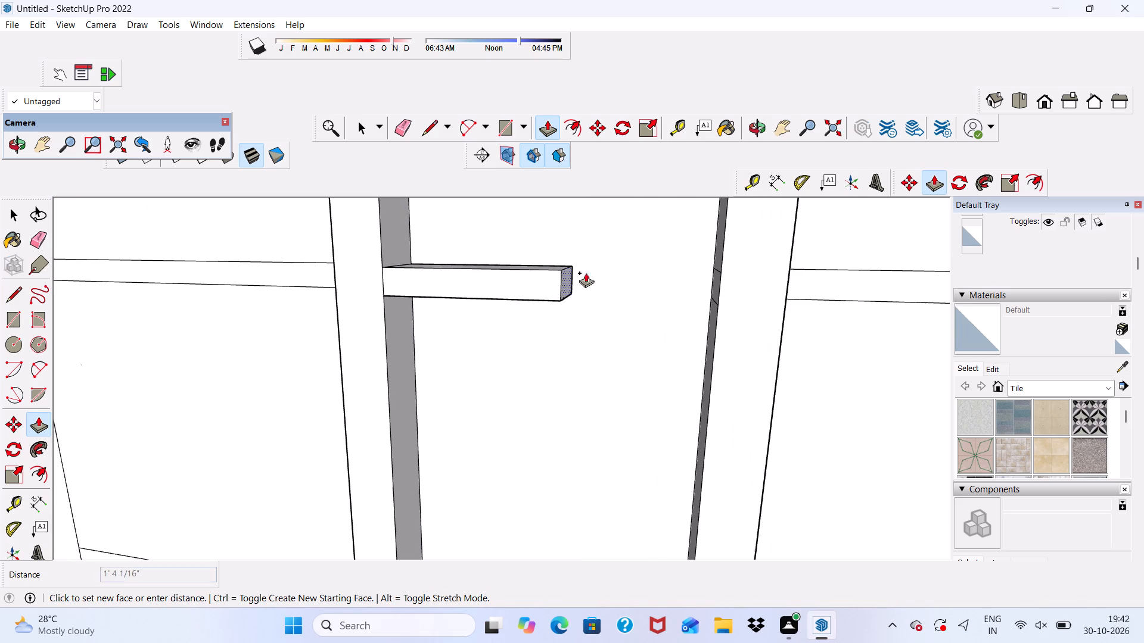
scroll(728, 264, "up", 3)
left_click(723, 258)
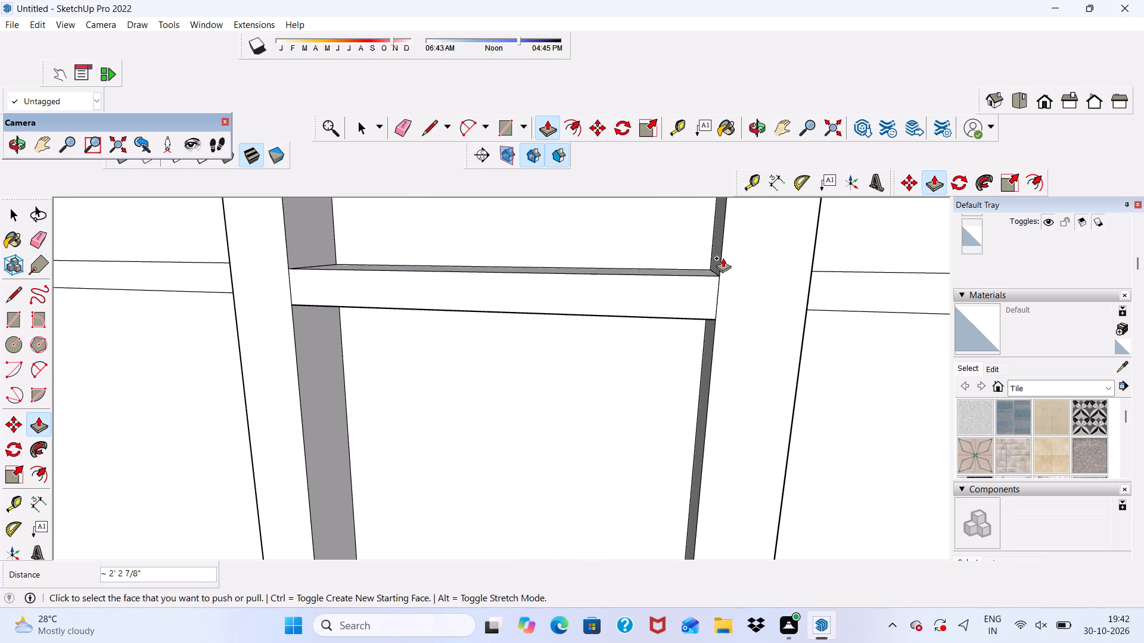
Push/Pull the second groove strip face on the frame's inner side across to the opposite side, about 2' 2 7/8", as a crossbar.
scroll(645, 233, "down", 19)
scroll(568, 351, "up", 15)
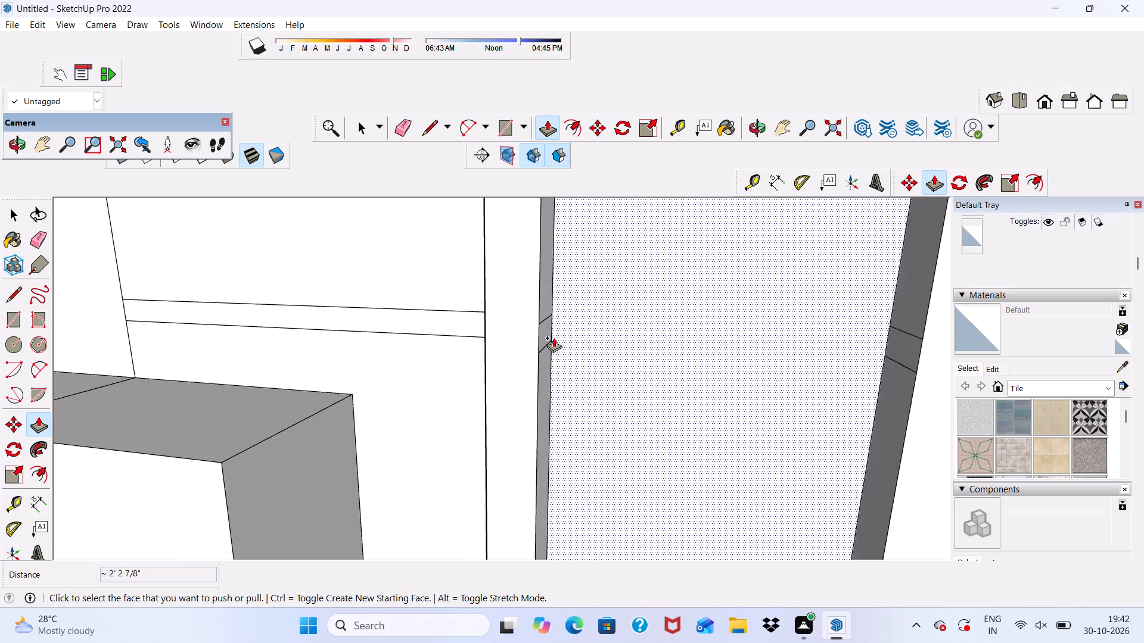
scroll(554, 338, "up", 4)
left_click(540, 329)
scroll(599, 320, "down", 5)
scroll(633, 261, "down", 6)
scroll(792, 317, "up", 2)
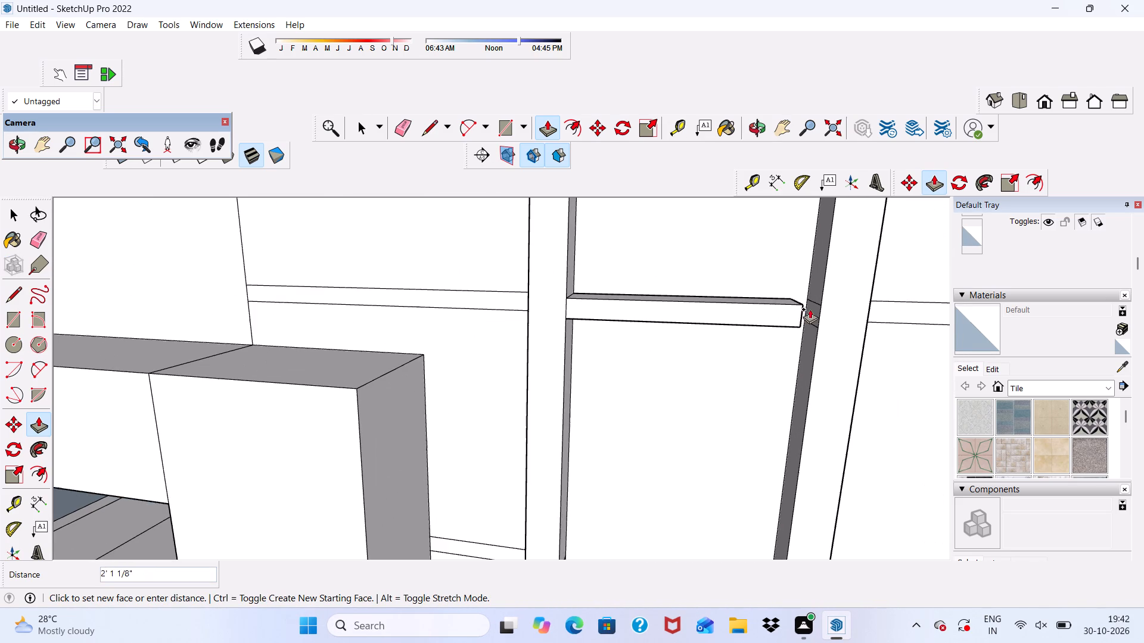
left_click(823, 300)
scroll(785, 254, "down", 6)
scroll(722, 233, "down", 7)
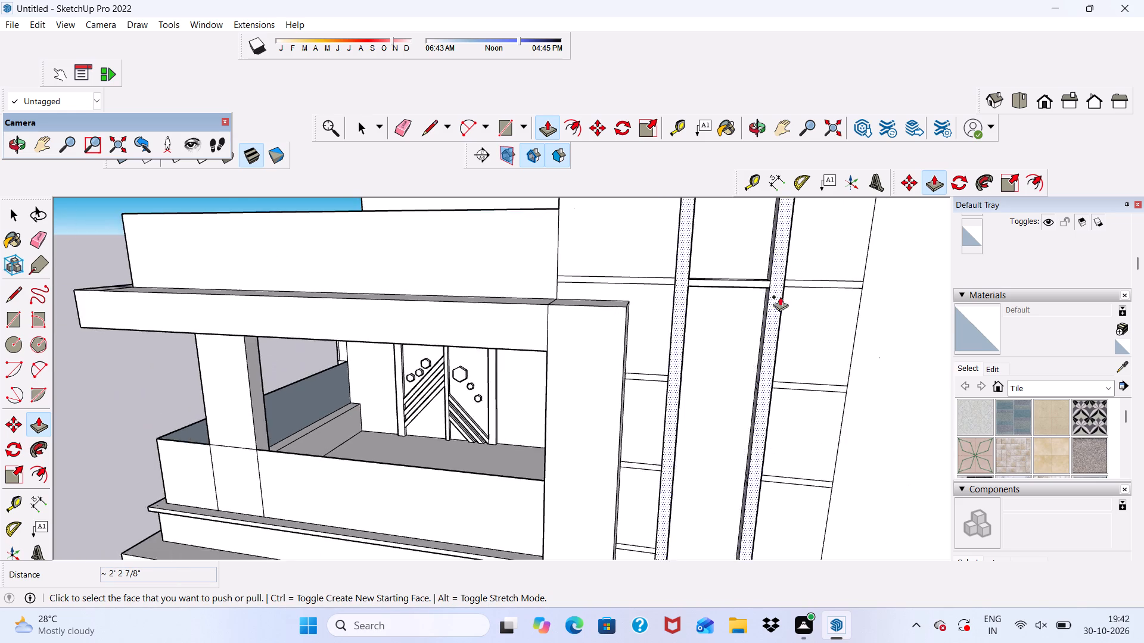
Push/Pull the third groove strip face on the frame's inner side across to the opposite side, about 2' 2 7/8", as a crossbar.
scroll(780, 296, "down", 7)
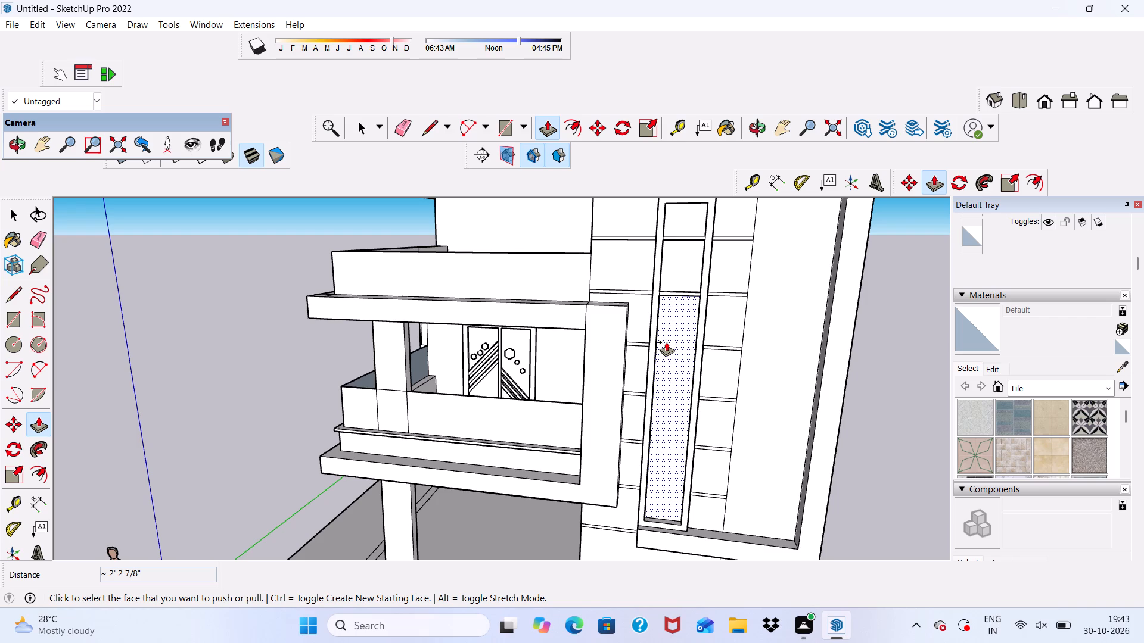
scroll(705, 303, "down", 2)
scroll(688, 335, "up", 8)
scroll(667, 351, "down", 2)
middle_click_drag(663, 364, 590, 354)
scroll(553, 335, "up", 5)
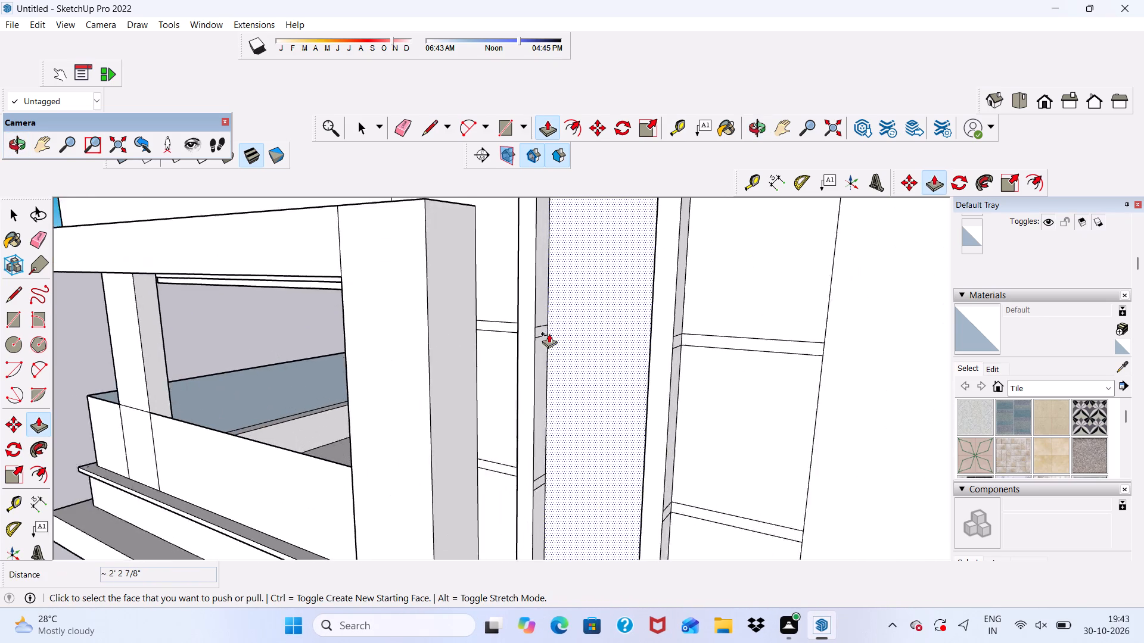
scroll(549, 333, "up", 8)
left_click(541, 328)
scroll(626, 332, "down", 5)
scroll(784, 344, "up", 6)
left_click(745, 325)
scroll(644, 306, "down", 11)
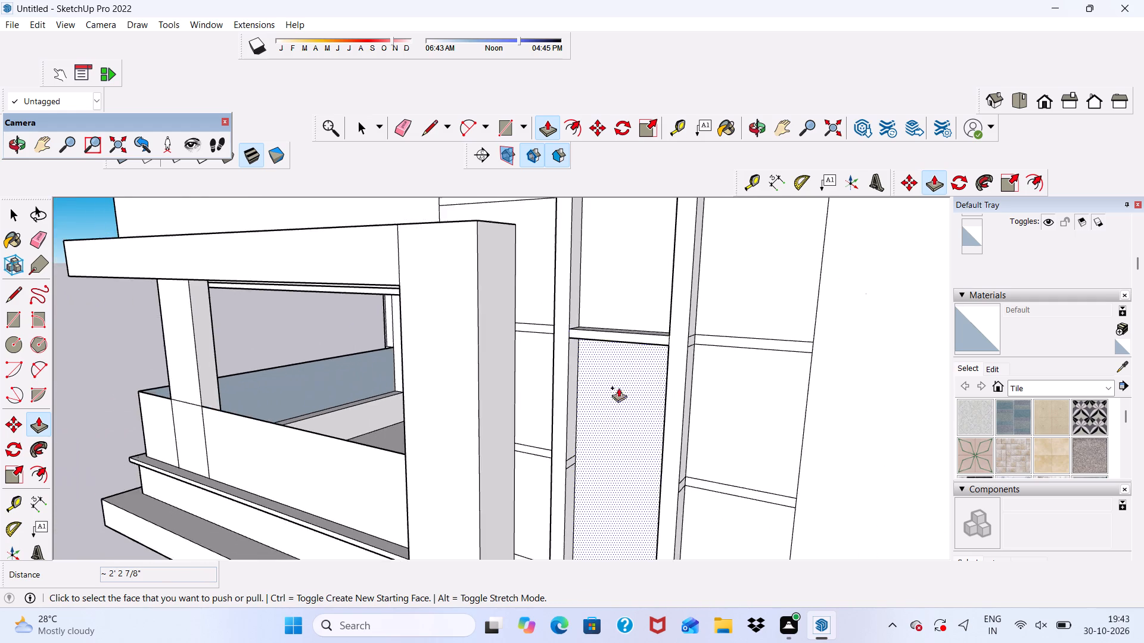
Push/Pull the fourth groove strip face on the frame's inner side across to the opposite side, about 2' 2 7/8", as a crossbar.
scroll(611, 419, "up", 6)
scroll(567, 470, "down", 1)
scroll(561, 510, "up", 4)
left_click(539, 476)
scroll(562, 448, "down", 5)
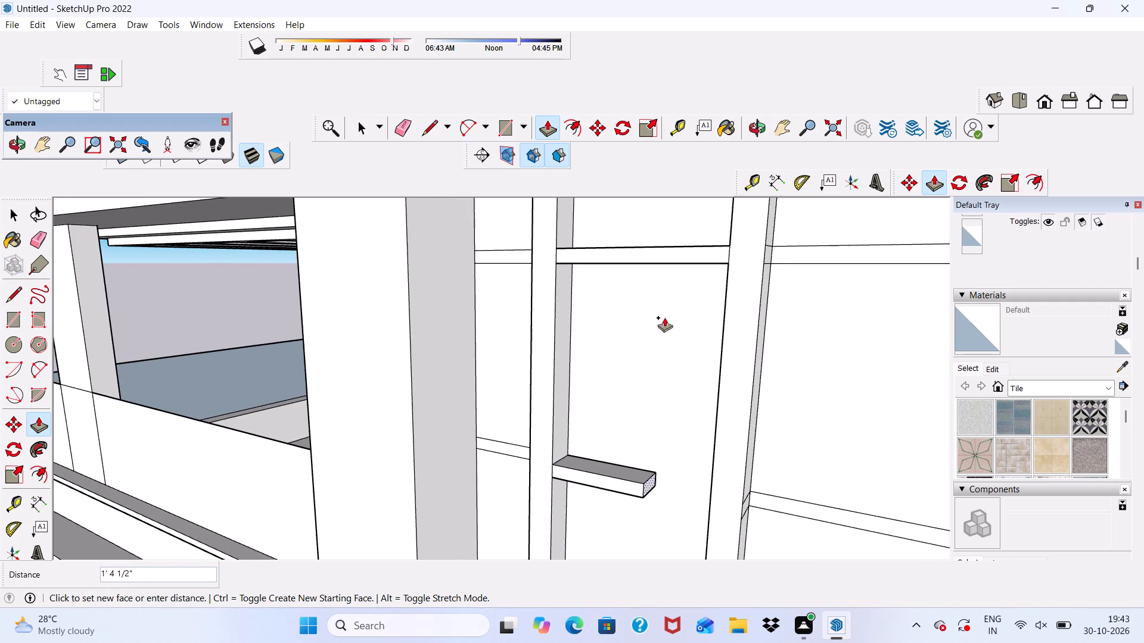
scroll(667, 333, "down", 3)
scroll(710, 422, "up", 2)
middle_click_drag(710, 427, 818, 375)
scroll(720, 443, "up", 5)
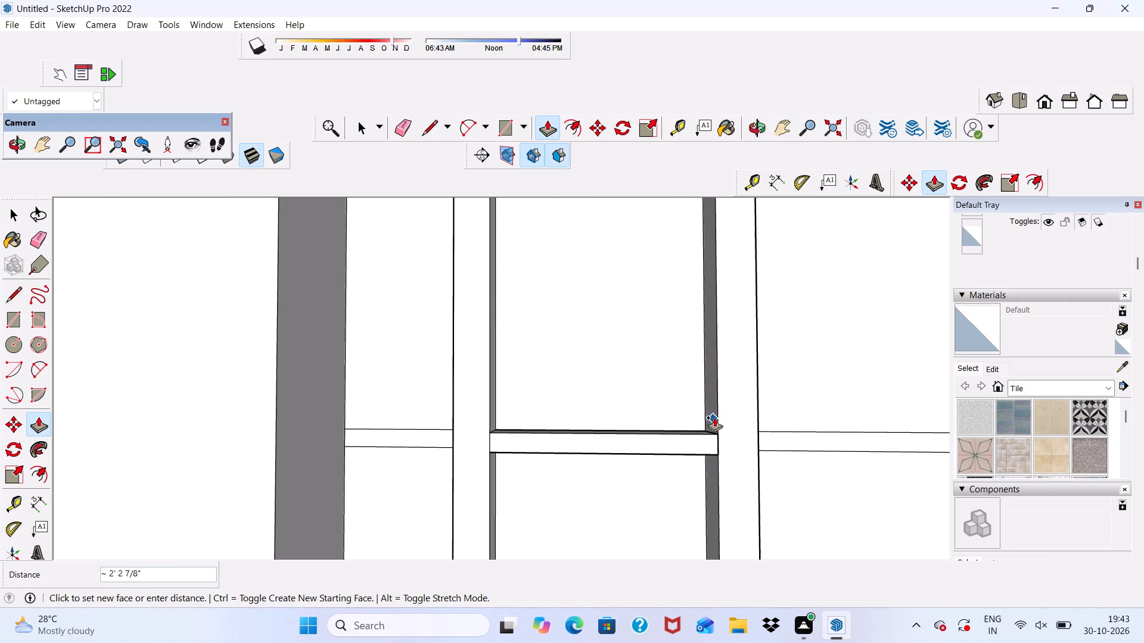
left_click(718, 417)
scroll(628, 324, "down", 14)
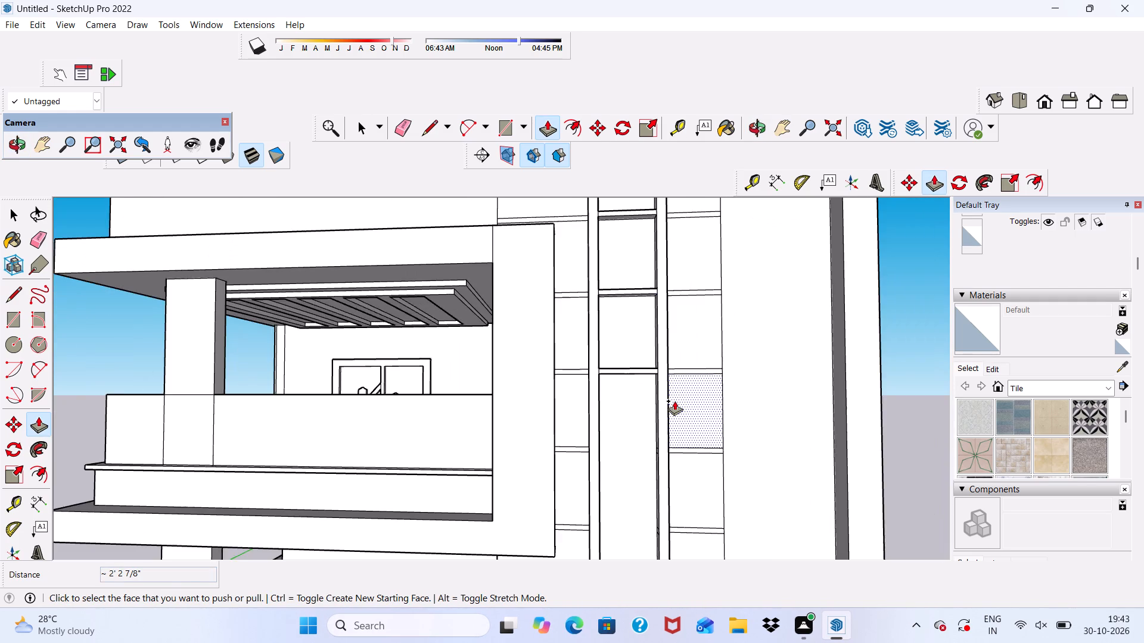
Push/Pull the fifth groove strip face on the frame's inner side across the opening, about 2' 2 7/8", as a crossbar.
middle_click_drag(675, 401, 624, 426)
scroll(623, 426, "up", 1)
scroll(595, 319, "down", 4)
scroll(565, 473, "up", 7)
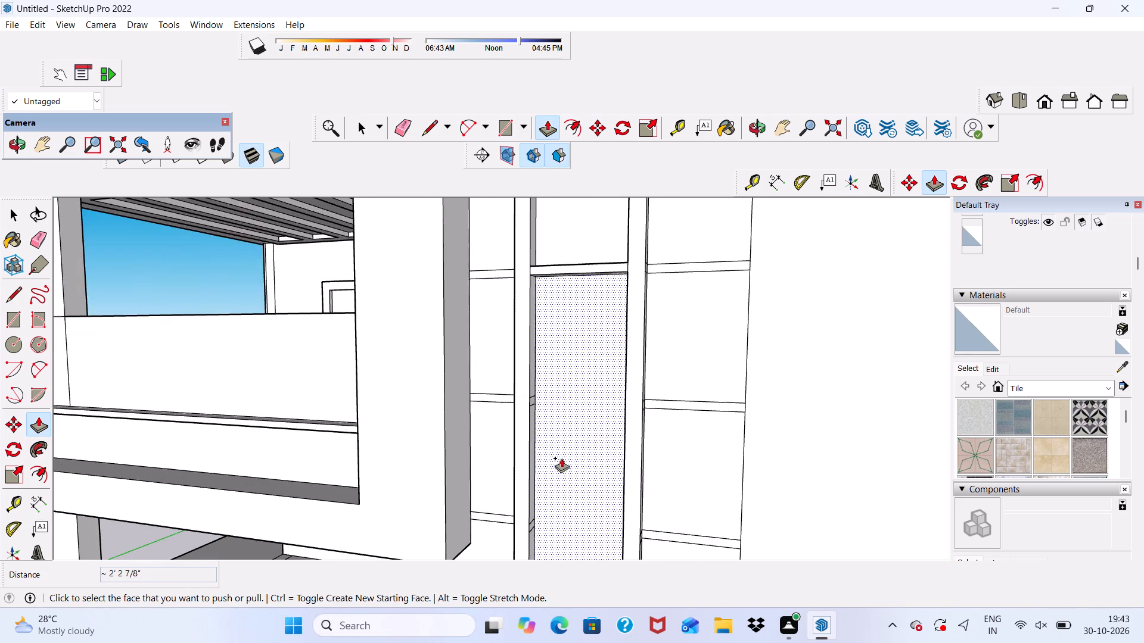
scroll(543, 386, "up", 12)
left_click(524, 407)
scroll(654, 389, "down", 5)
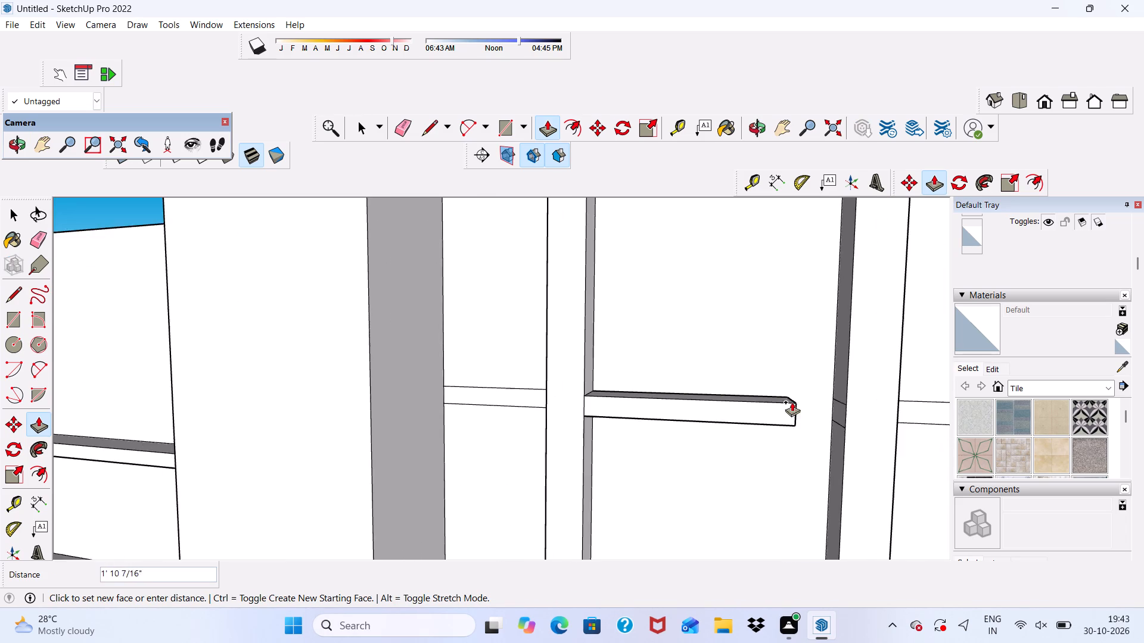
scroll(829, 412, "up", 1)
scroll(848, 398, "down", 1)
left_click(853, 387)
scroll(773, 295, "down", 5)
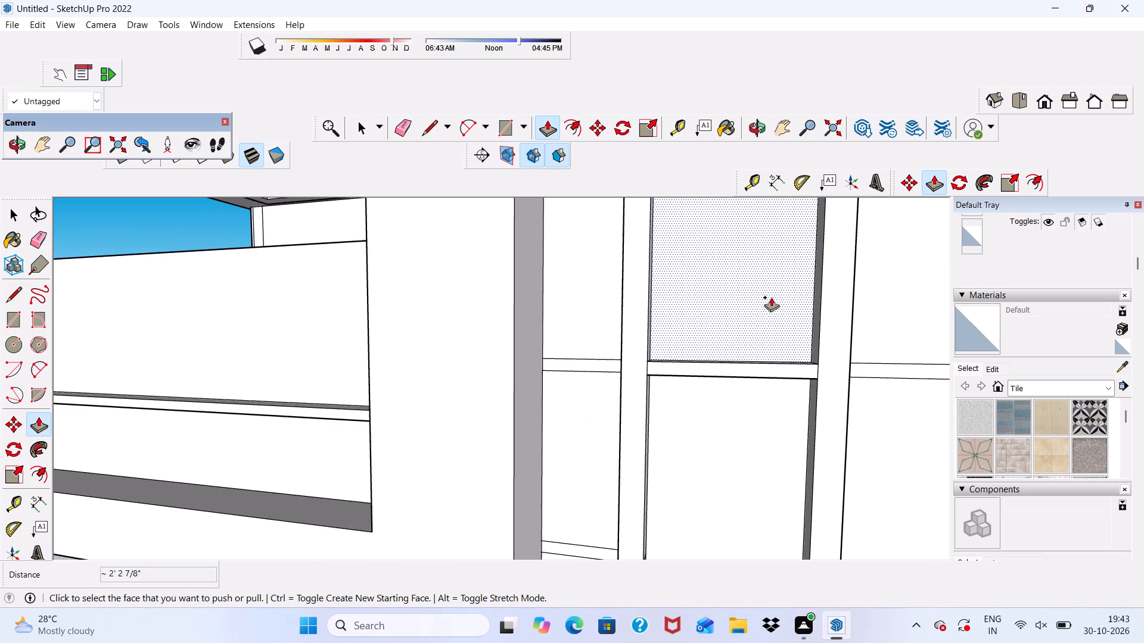
Push/Pull the lowest groove strip face on the frame's inner side across the opening, about 2' 2 7/8", as a crossbar.
scroll(770, 297, "down", 4)
scroll(745, 336, "up", 4)
scroll(723, 352, "down", 11)
middle_click_drag(731, 436, 723, 455)
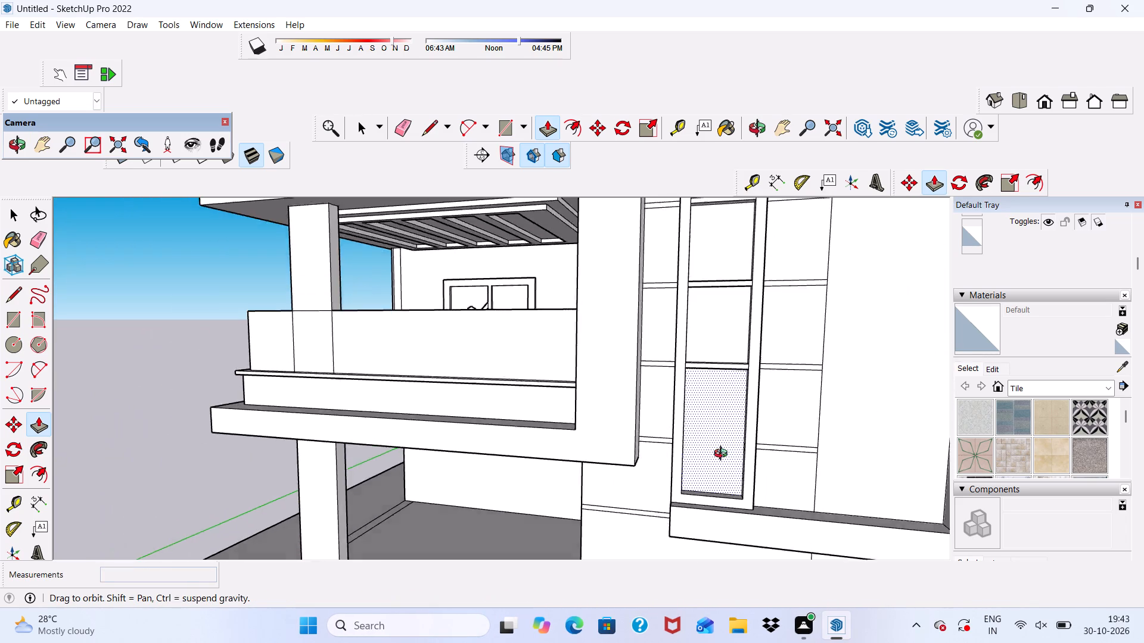
middle_click_drag(723, 455, 618, 455)
scroll(474, 533, "up", 5)
scroll(575, 447, "up", 7)
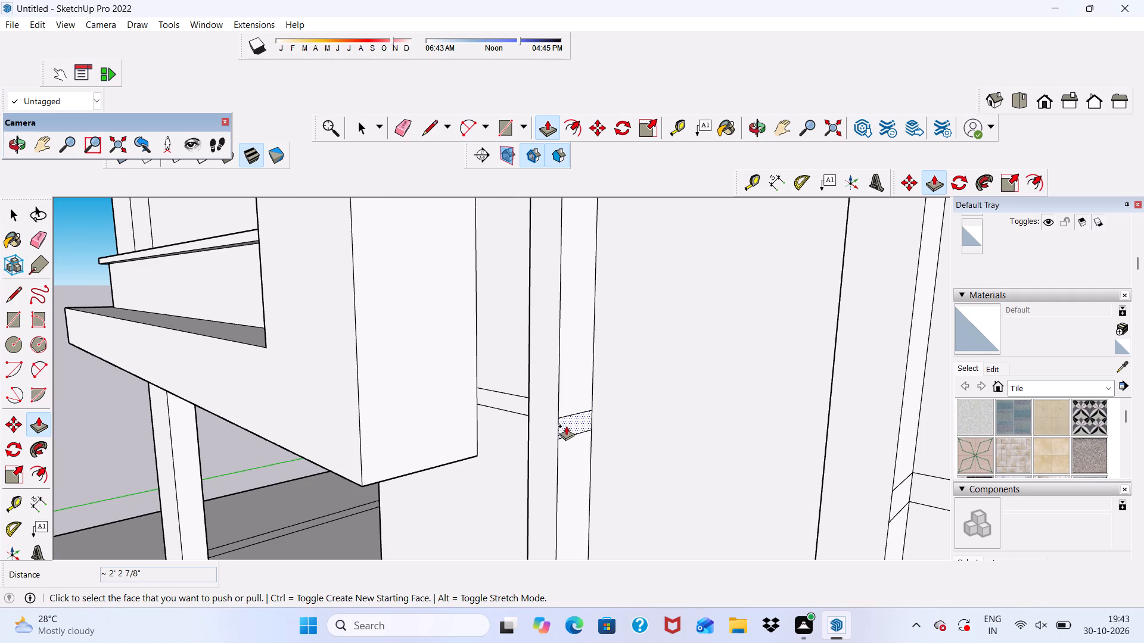
left_click(567, 427)
scroll(658, 439, "down", 5)
scroll(735, 440, "down", 4)
scroll(760, 471, "up", 2)
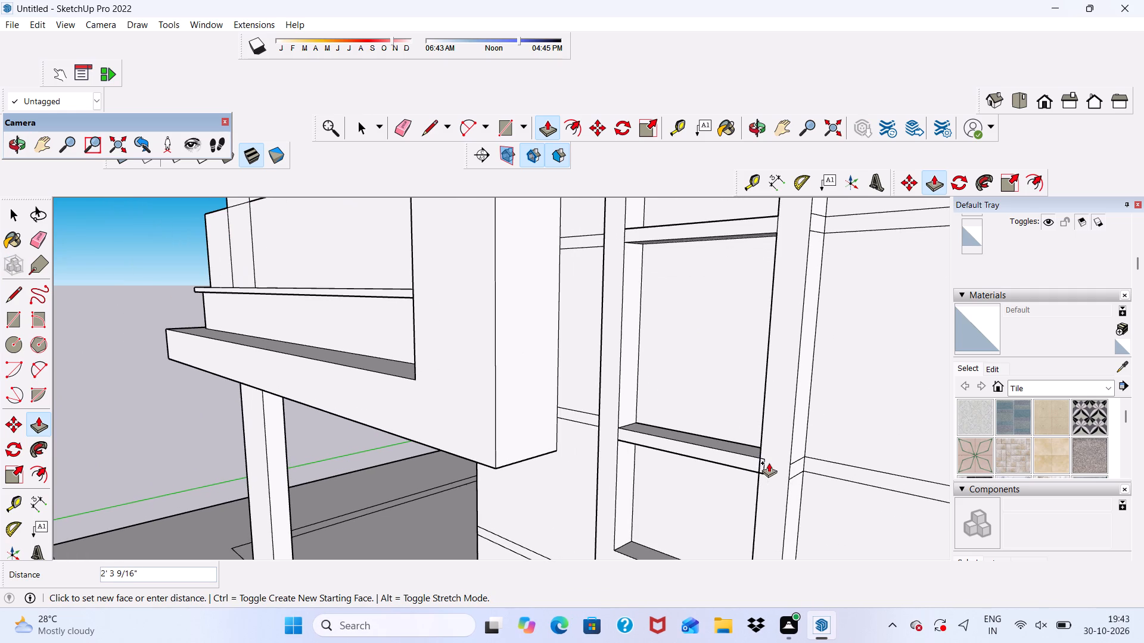
scroll(757, 453, "up", 1)
left_click(757, 449)
scroll(739, 445, "down", 3)
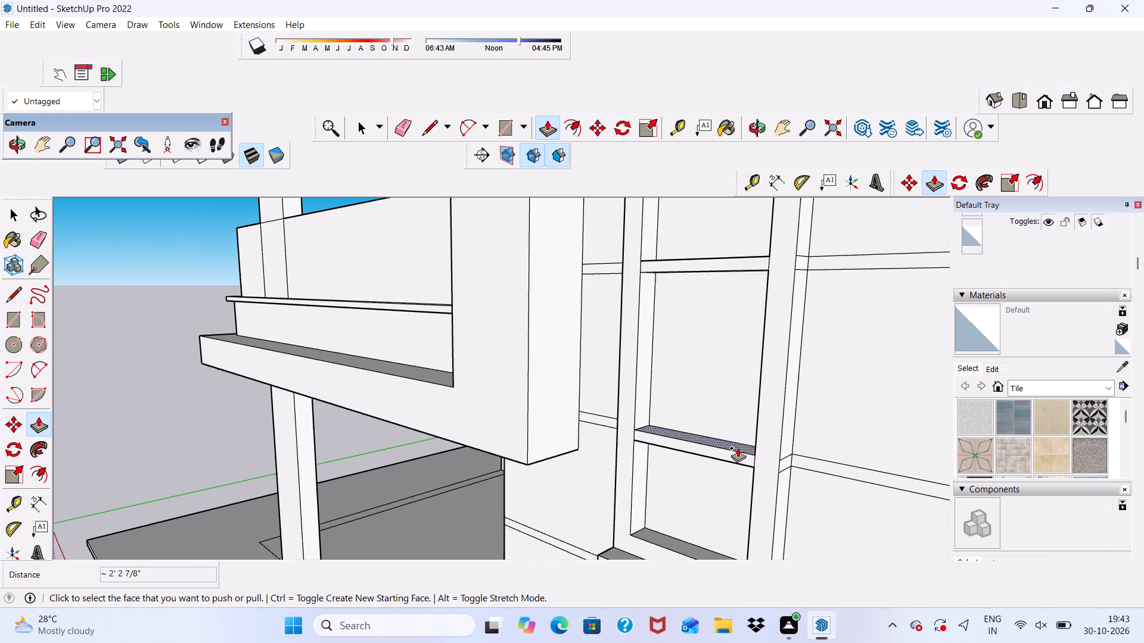
Erase the groove lines of the two lowest strips on the window frame's outer left side face.
middle_click_drag(738, 448, 819, 451)
scroll(817, 451, "up", 1)
scroll(679, 424, "down", 2)
middle_click_drag(663, 426, 812, 448)
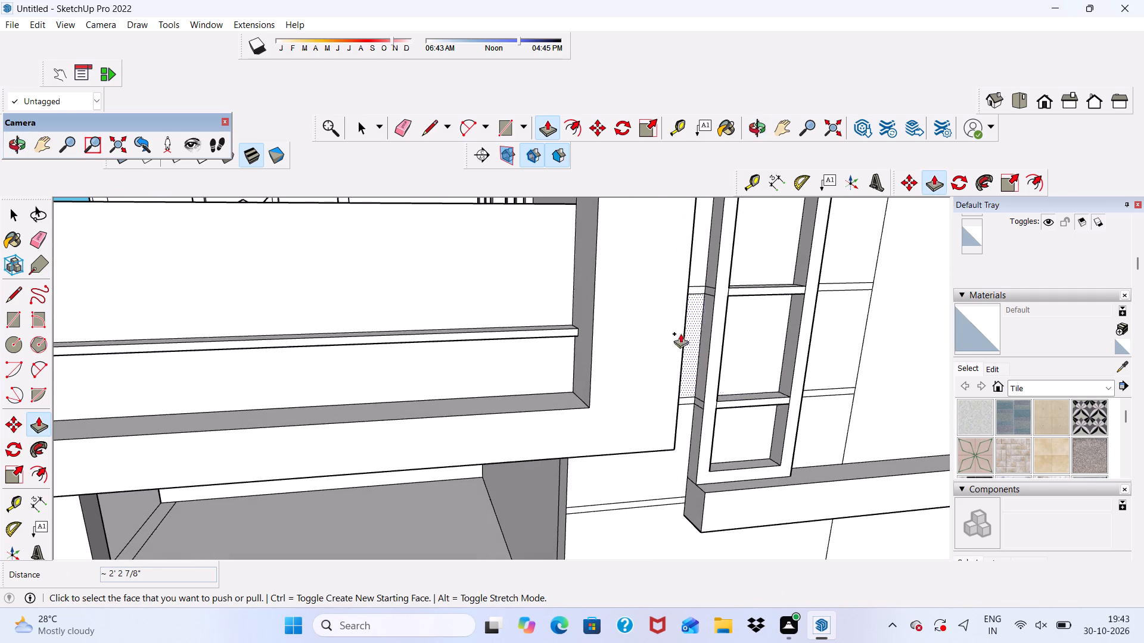
left_click(400, 126)
scroll(708, 282, "up", 2)
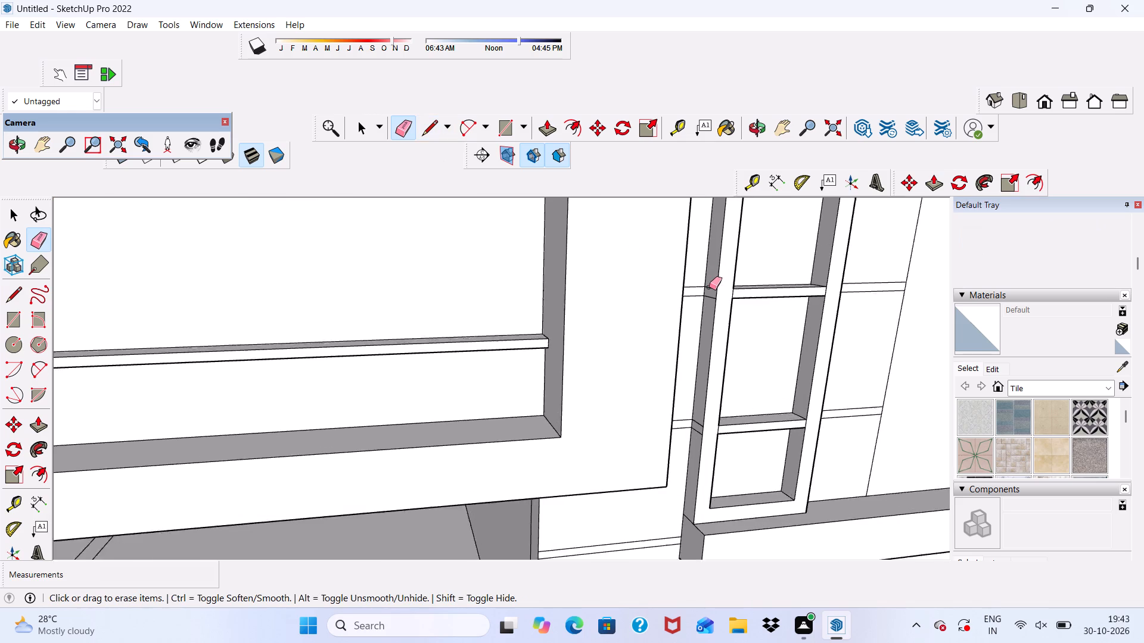
scroll(709, 287, "up", 8)
left_click_drag(716, 282, 707, 310)
scroll(706, 270, "down", 7)
scroll(720, 389, "up", 2)
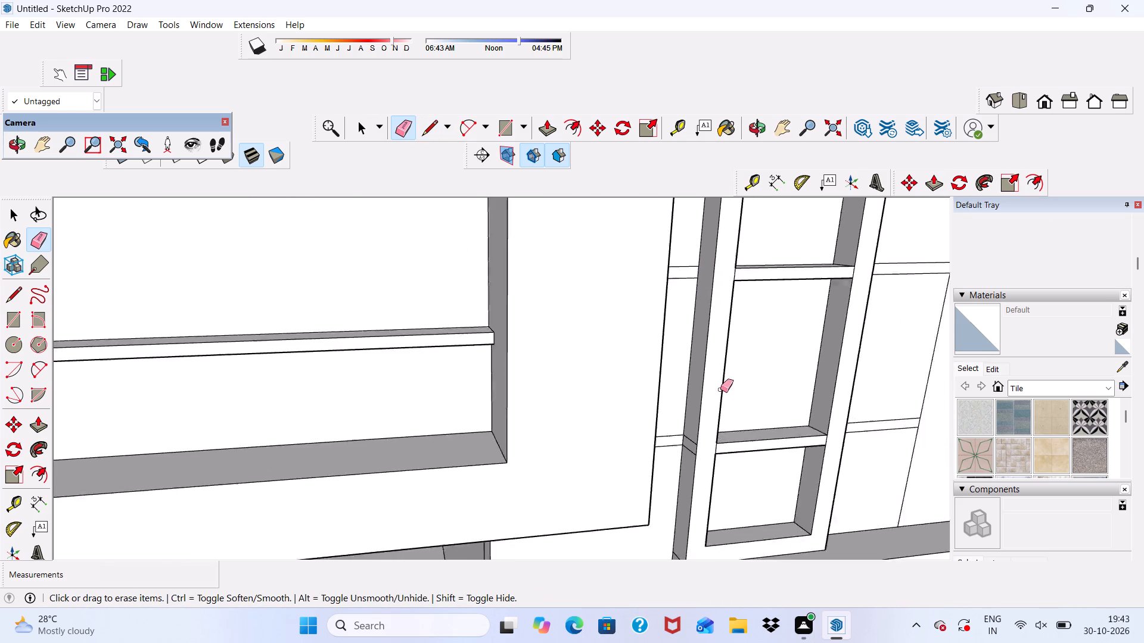
scroll(720, 389, "up", 5)
scroll(695, 473, "down", 3)
scroll(685, 483, "up", 5)
left_click_drag(669, 470, 669, 498)
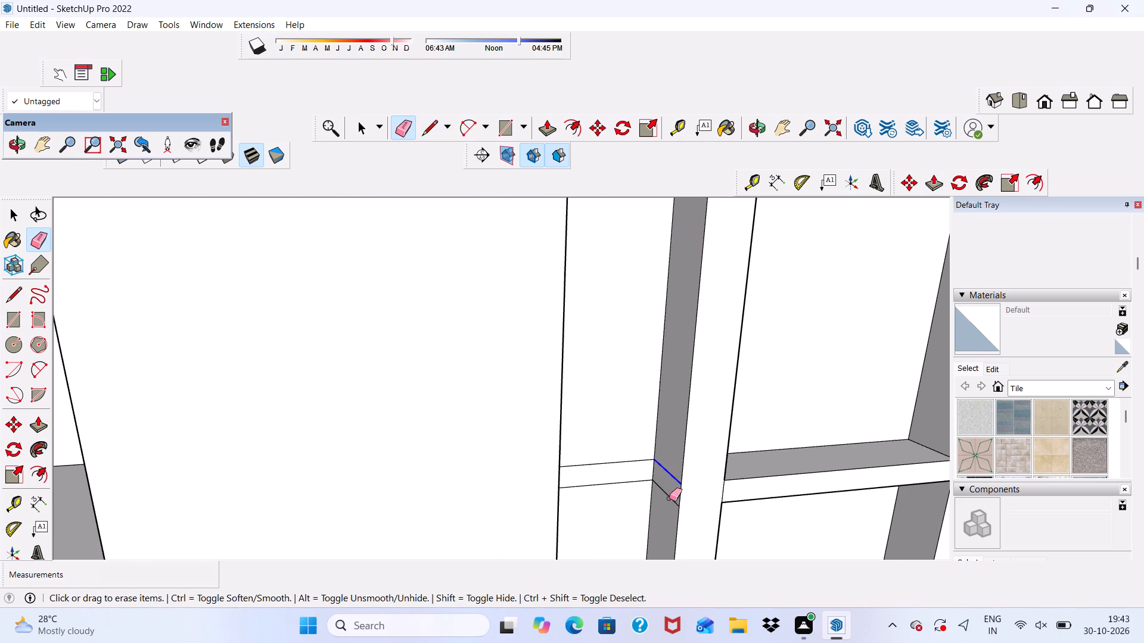
left_click_drag(669, 498, 667, 508)
Erase the groove lines of the two lowest strips on the window frame's outer right side face.
scroll(643, 387, "down", 13)
middle_click_drag(624, 418, 493, 391)
scroll(558, 394, "up", 3)
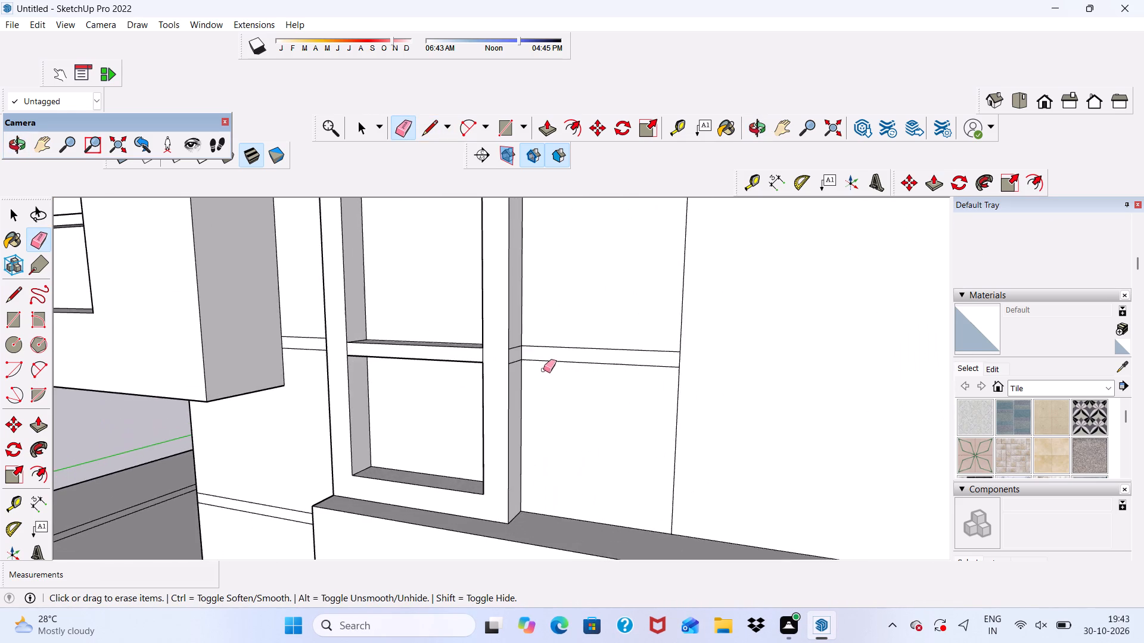
scroll(543, 370, "up", 5)
left_click_drag(510, 348, 512, 373)
scroll(512, 374, "down", 11)
scroll(549, 293, "up", 4)
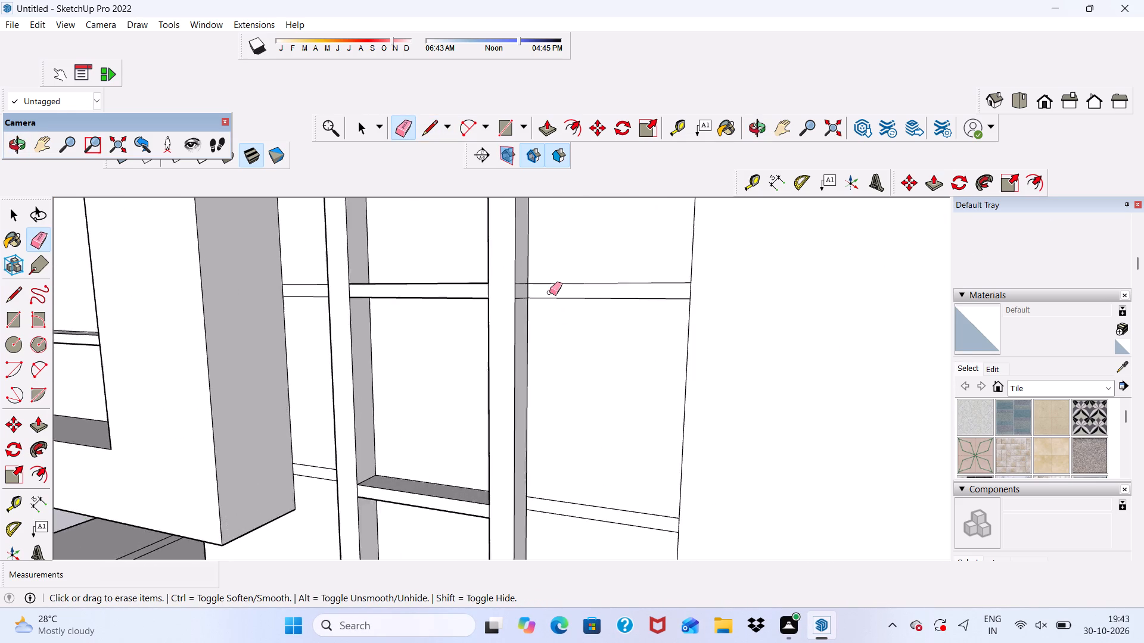
scroll(549, 292, "up", 7)
left_click_drag(518, 274, 507, 325)
scroll(507, 307, "down", 18)
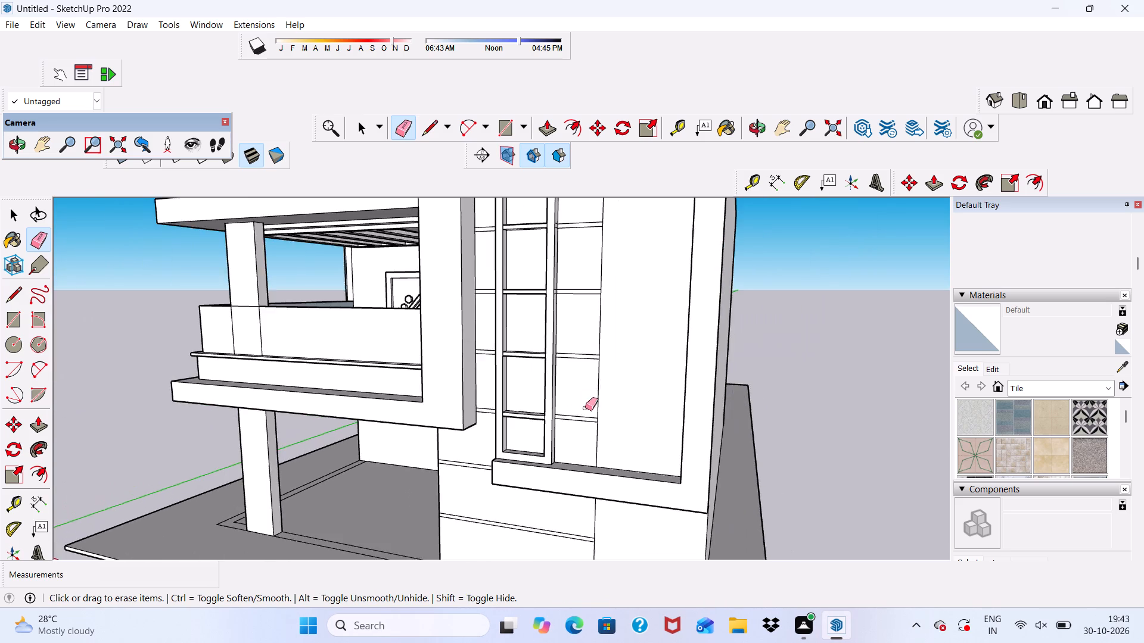
Erase the groove lines of the two middle strips on the window frame's outer right side face.
scroll(585, 408, "down", 7)
scroll(571, 277, "up", 20)
scroll(571, 277, "up", 1)
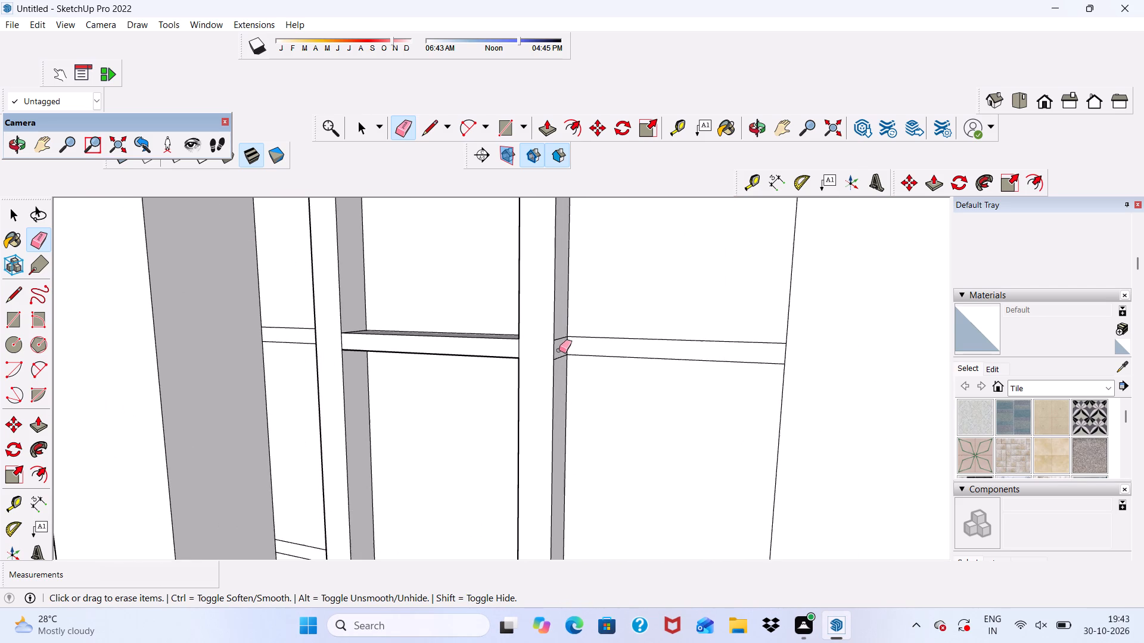
left_click_drag(559, 337, 560, 362)
scroll(575, 304, "down", 6)
scroll(590, 420, "up", 6)
scroll(533, 516, "down", 3)
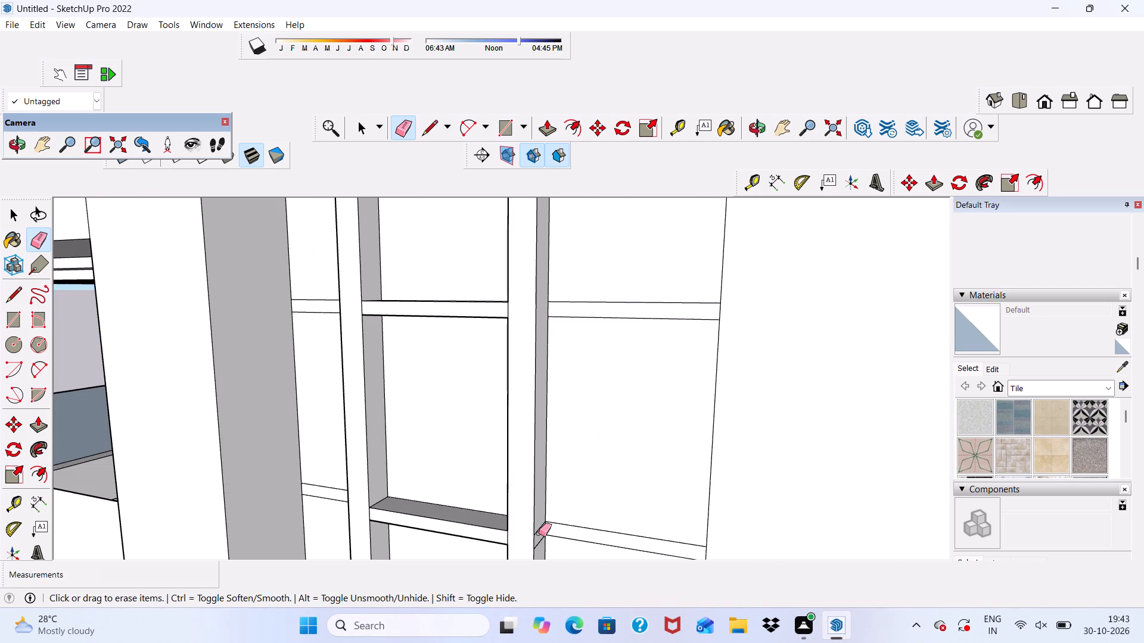
left_click_drag(538, 530, 542, 540)
scroll(546, 360, "down", 11)
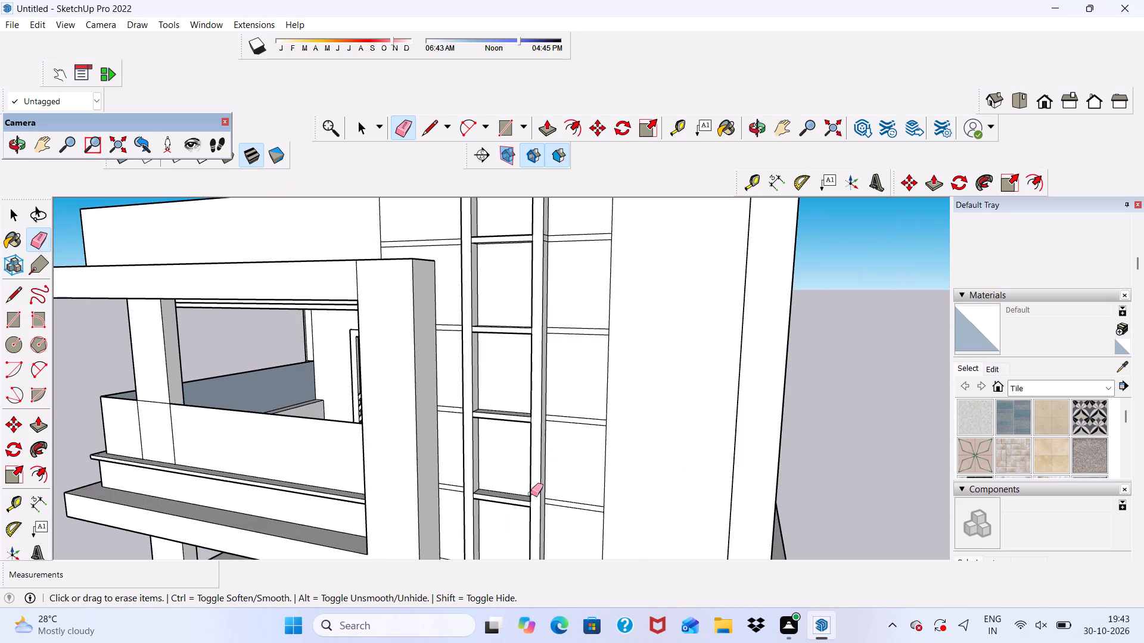
Erase the groove lines of the two uppermost strips on the window frame's outer right side face.
scroll(585, 230, "up", 10)
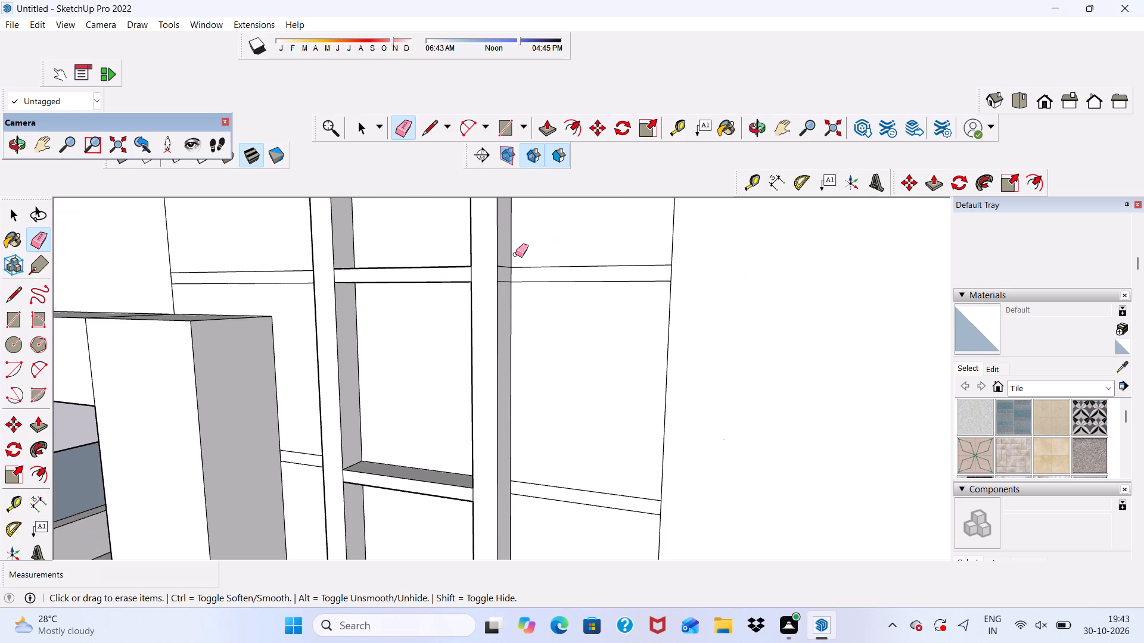
scroll(515, 255, "up", 5)
left_click_drag(496, 269, 486, 333)
scroll(490, 322, "down", 5)
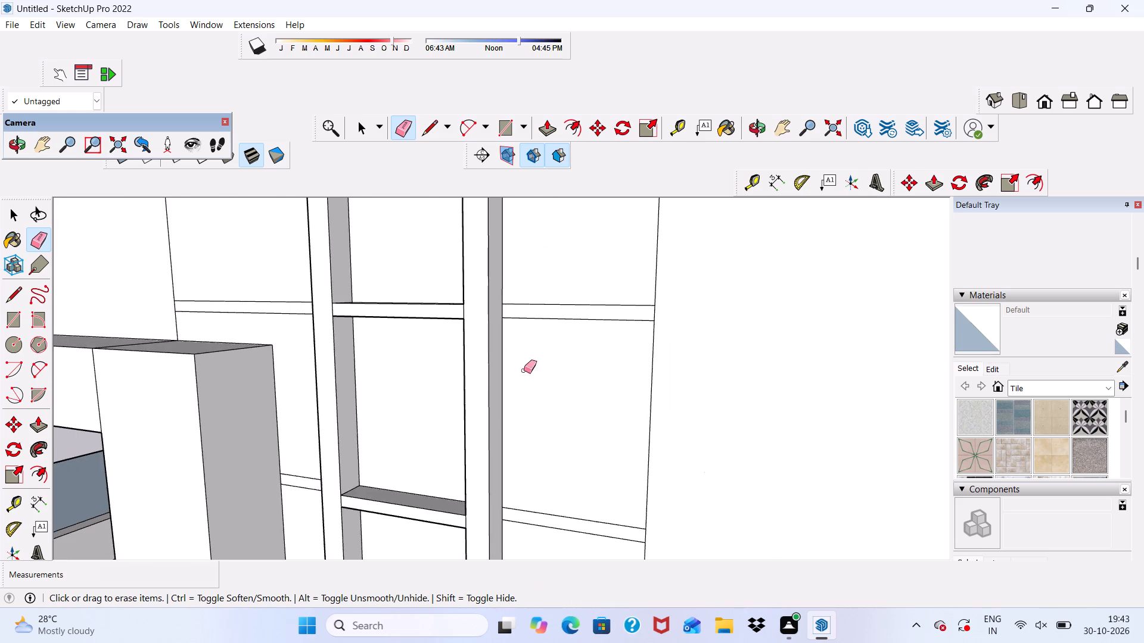
scroll(524, 370, "down", 7)
scroll(513, 251, "up", 6)
left_click_drag(514, 204, 514, 228)
scroll(512, 269, "down", 13)
scroll(570, 321, "up", 5)
scroll(497, 336, "down", 1)
Erase the groove lines of the two uppermost strips on the window frame's outer left side face.
middle_click_drag(496, 336, 654, 336)
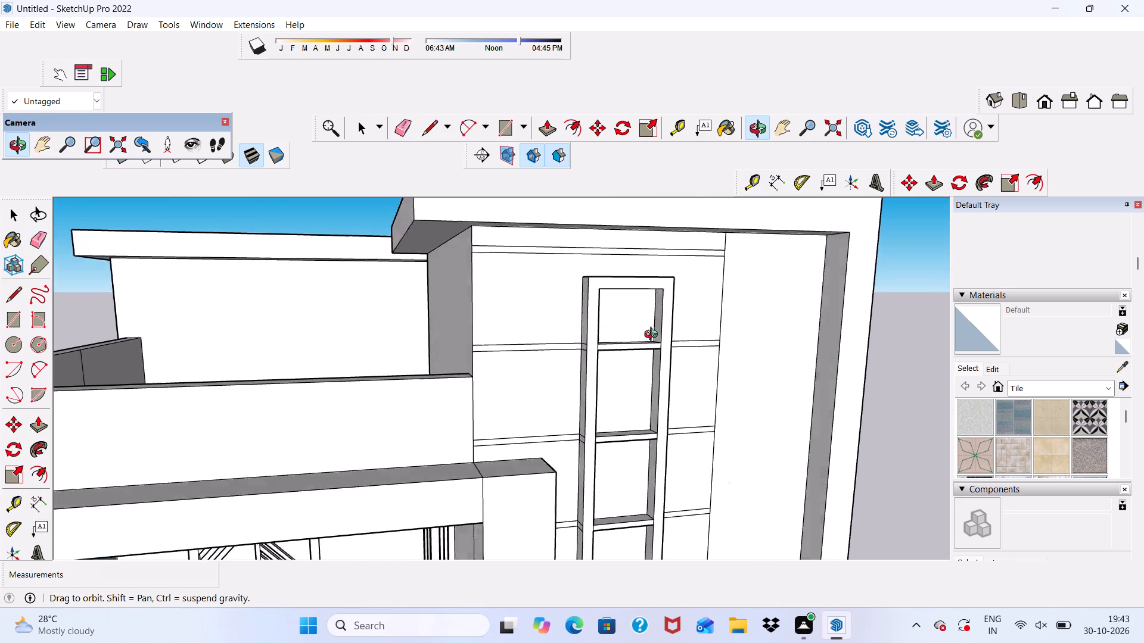
middle_click_drag(654, 336, 711, 343)
scroll(638, 379, "up", 11)
left_click_drag(646, 302, 647, 349)
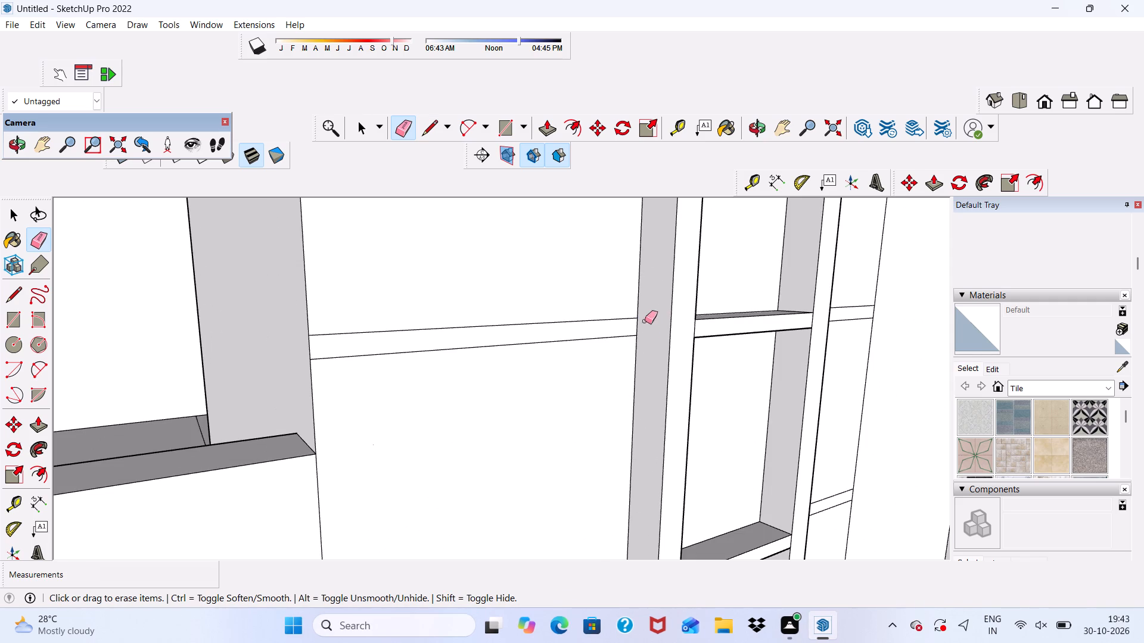
scroll(616, 242, "down", 6)
scroll(594, 487, "up", 5)
left_click_drag(649, 409, 648, 436)
scroll(612, 215, "down", 3)
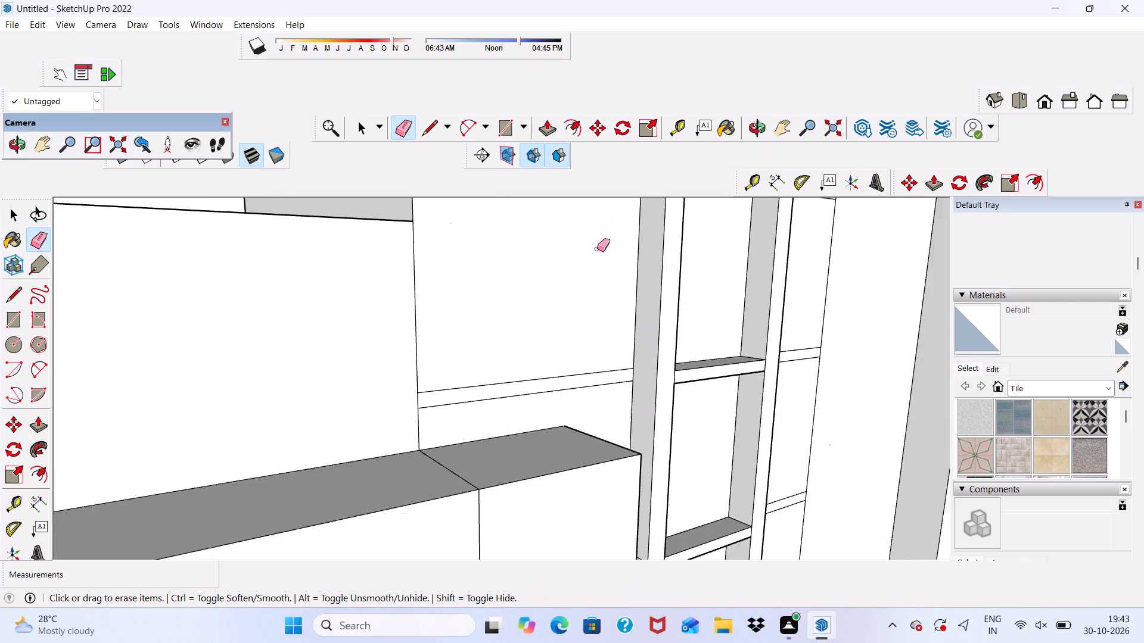
Erase the groove lines of the two middle strips on the window frame's outer left side face.
scroll(597, 249, "down", 3)
scroll(641, 381, "up", 7)
scroll(640, 388, "down", 2)
scroll(626, 460, "up", 1)
scroll(630, 75, "down", 17)
scroll(650, 405, "up", 6)
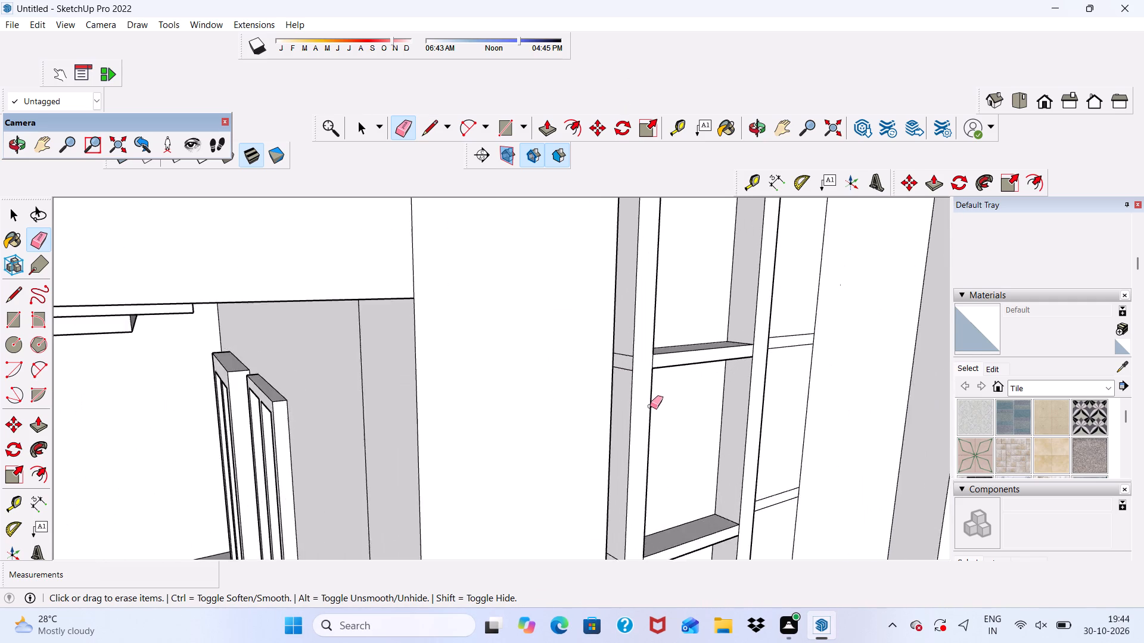
scroll(650, 406, "up", 6)
left_click_drag(617, 328, 602, 382)
scroll(626, 235, "down", 12)
scroll(602, 504, "up", 7)
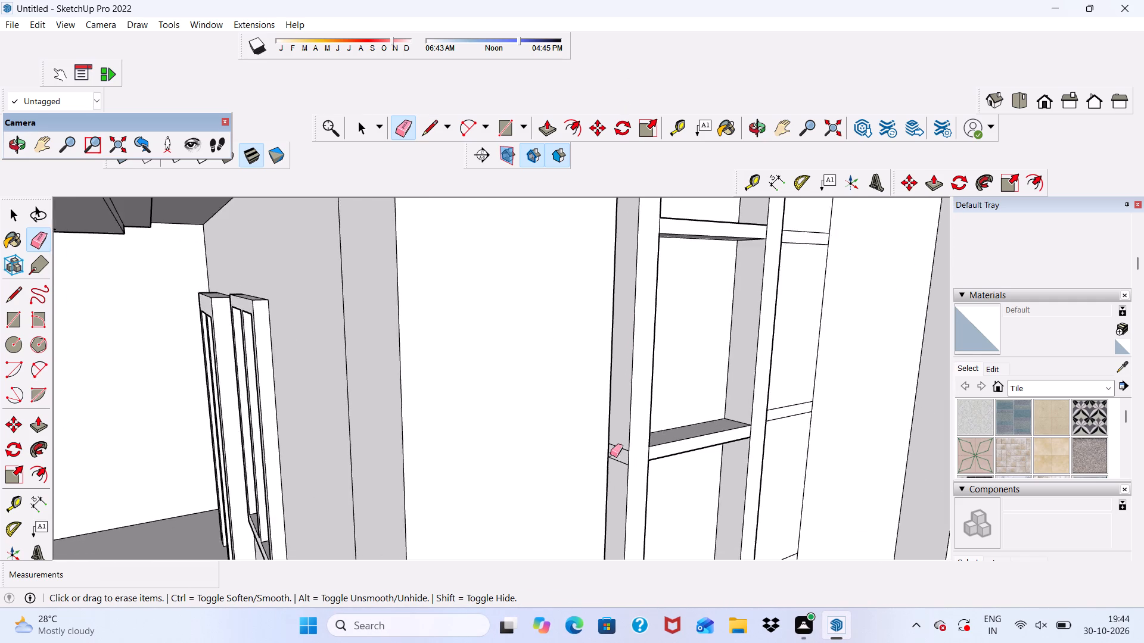
scroll(610, 454, "up", 4)
left_click_drag(620, 435, 615, 477)
scroll(592, 276, "down", 18)
scroll(568, 511, "up", 6)
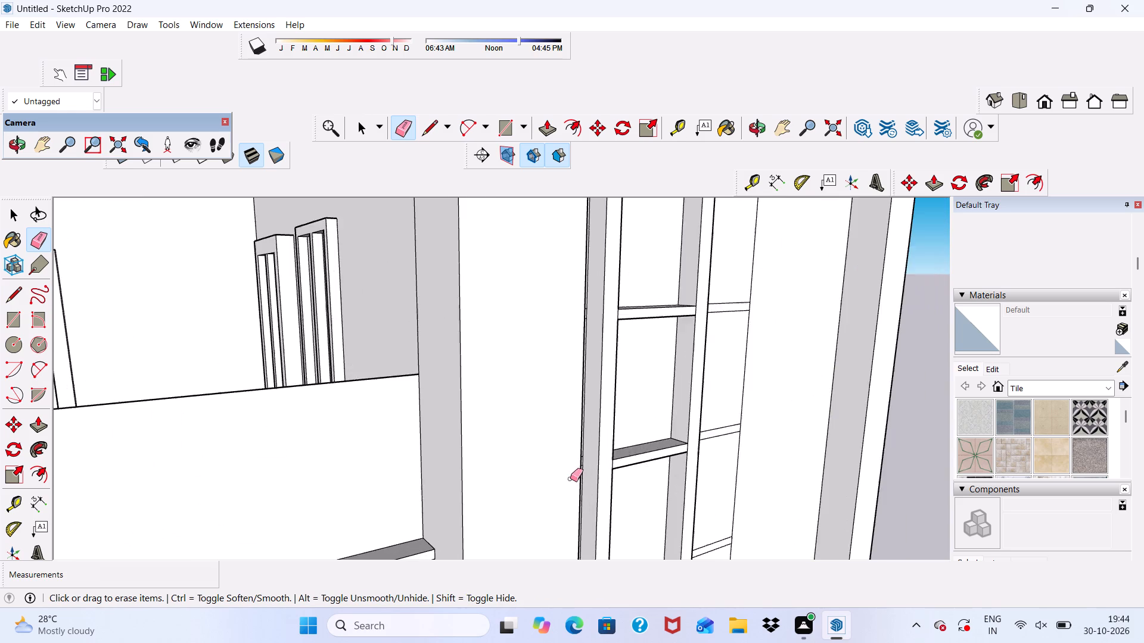
Erase the short seam line where the window frame's outer left side meets the end of the tower's bottom ledge.
scroll(586, 351, "down", 5)
scroll(616, 397, "down", 10)
middle_click_drag(624, 473, 608, 384)
scroll(609, 500, "up", 17)
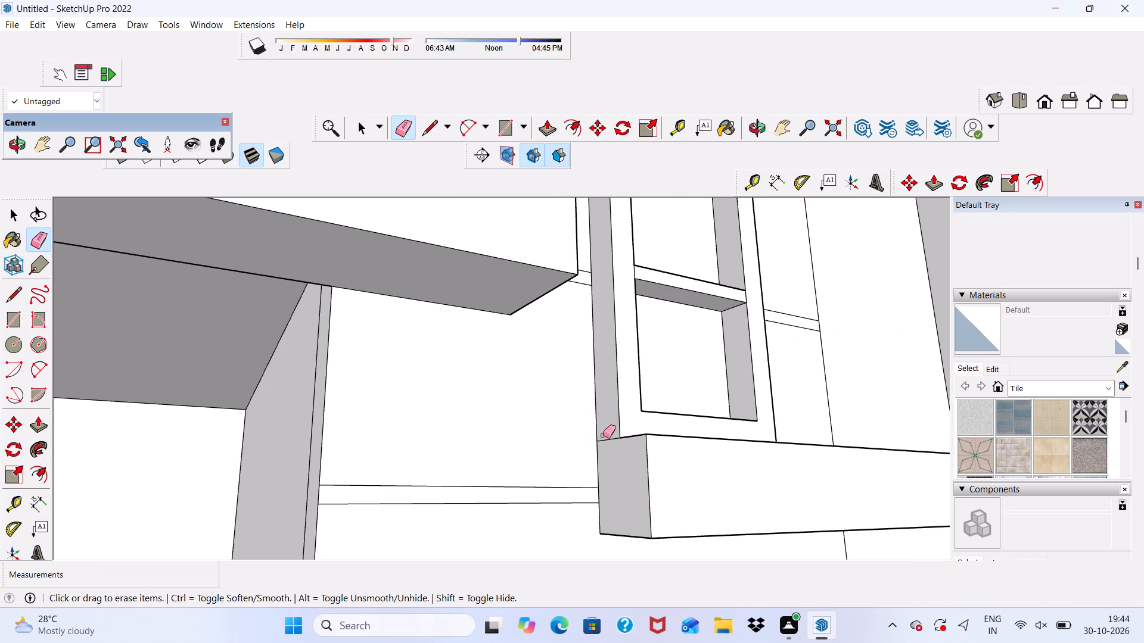
left_click_drag(609, 436, 611, 441)
Examine the corner tower's crossbarred window frame and the whole front elevation from several angles.
scroll(572, 434, "down", 6)
middle_click_drag(605, 511, 512, 565)
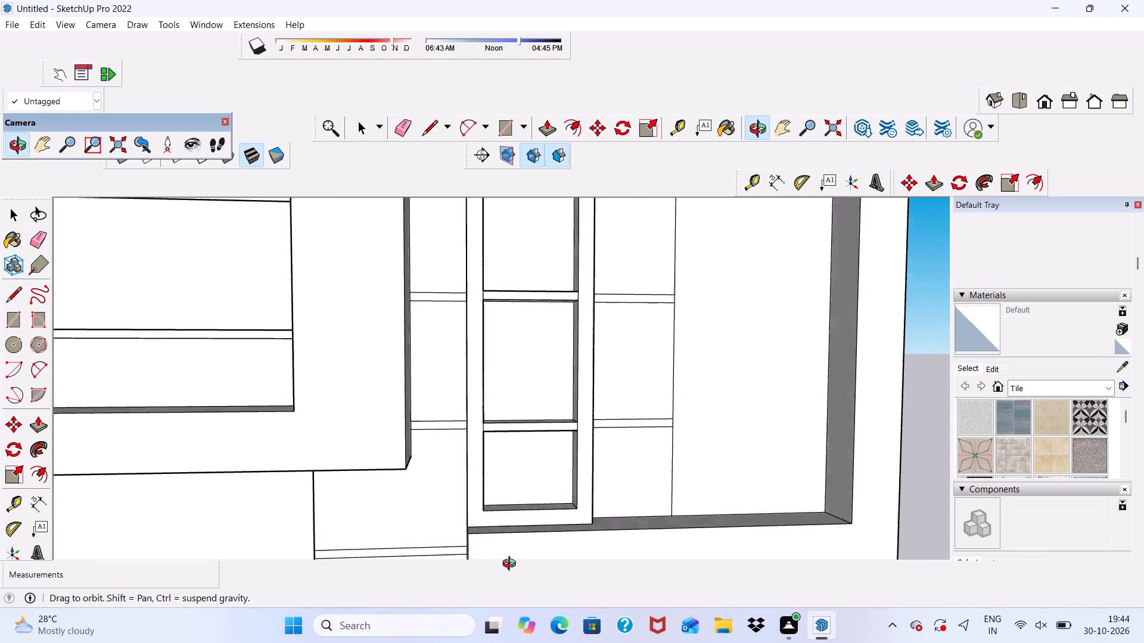
middle_click_drag(512, 565, 508, 560)
scroll(487, 411, "down", 4)
scroll(545, 421, "down", 3)
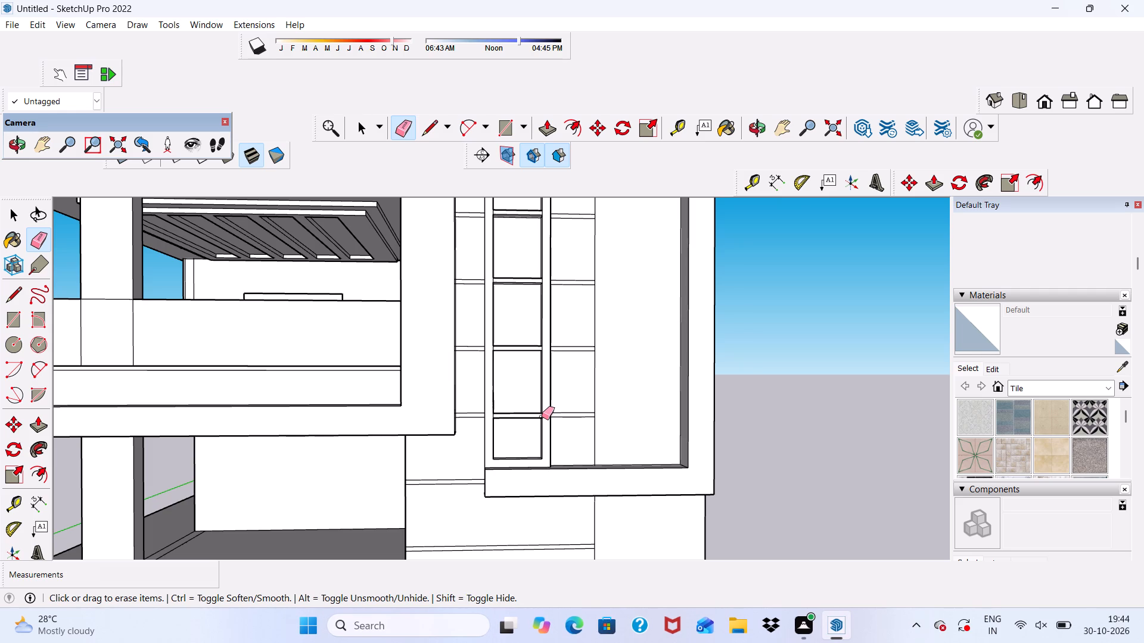
scroll(542, 417, "down", 3)
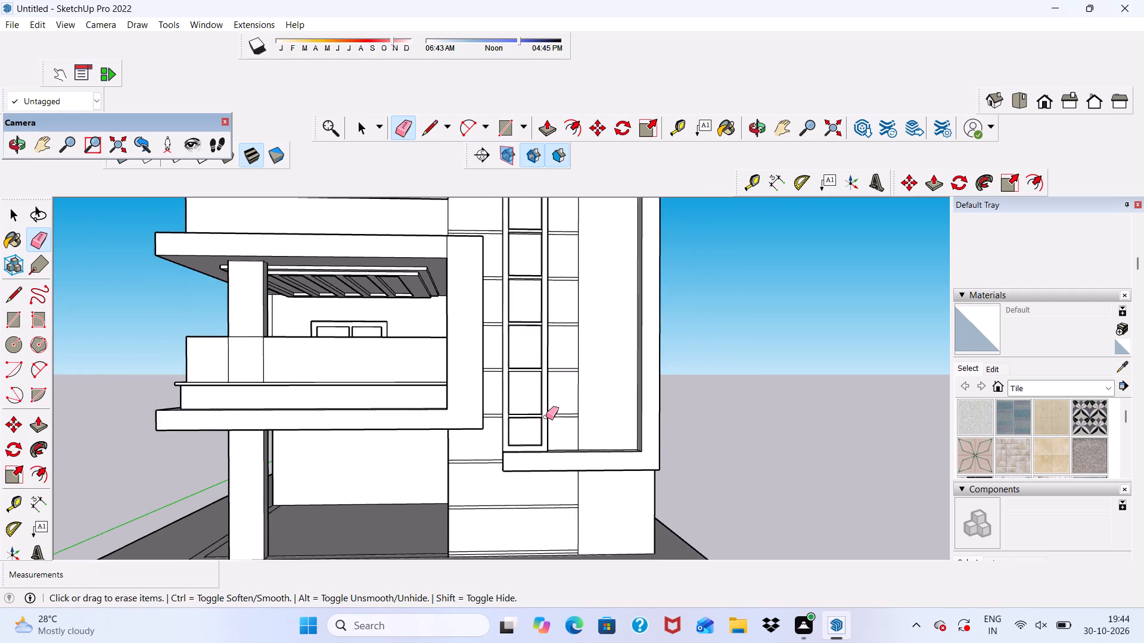
scroll(546, 417, "down", 3)
scroll(543, 402, "up", 6)
scroll(540, 392, "down", 1)
middle_click_drag(540, 393, 464, 429)
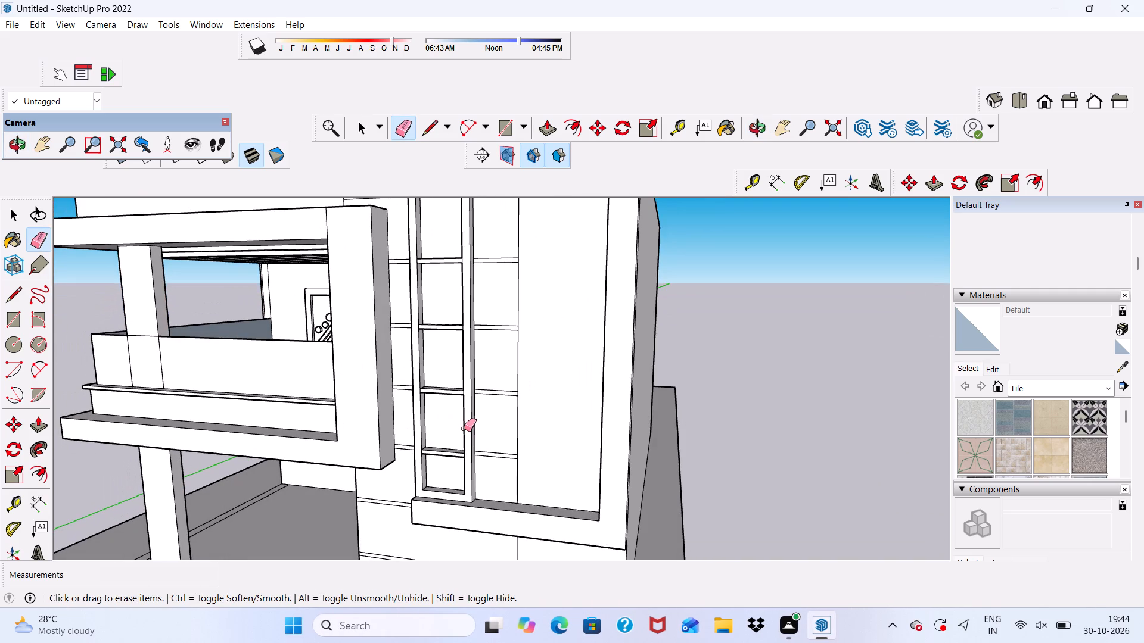
scroll(563, 367, "up", 2)
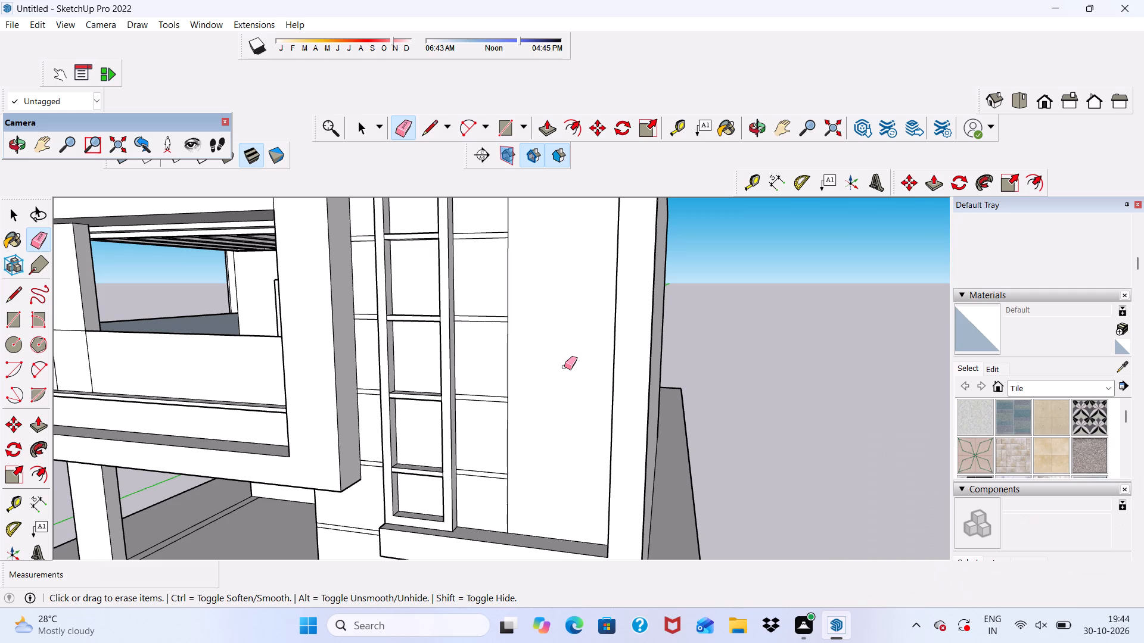
key("space")
scroll(564, 367, "up", 1)
scroll(488, 362, "down", 5)
middle_click_drag(476, 385, 534, 313)
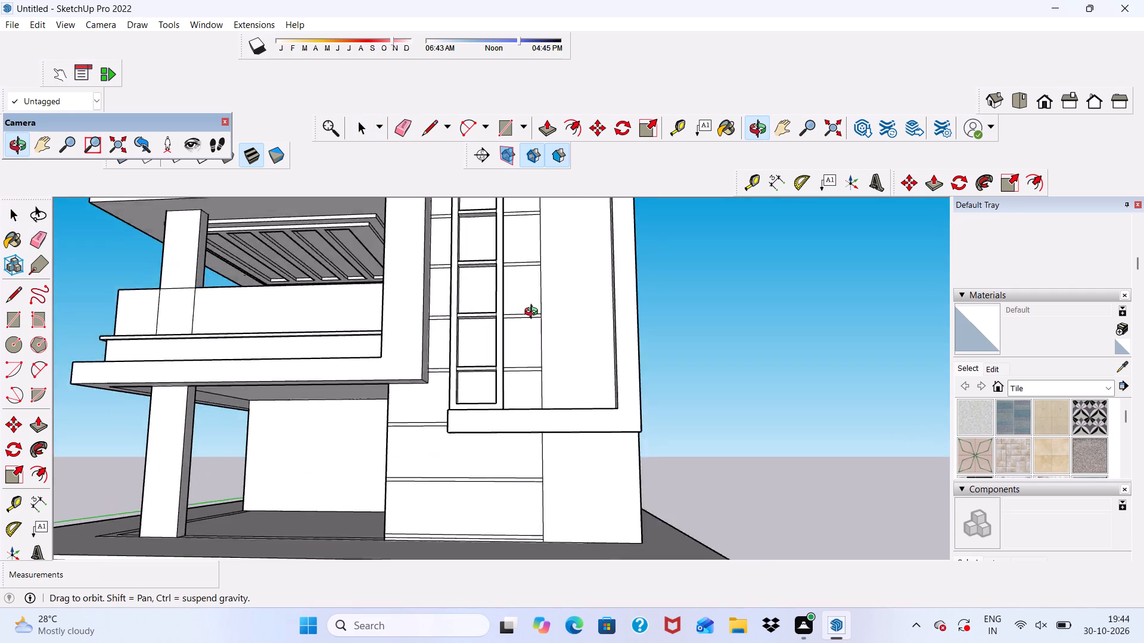
middle_click_drag(534, 313, 539, 313)
scroll(545, 332, "up", 1)
scroll(544, 332, "down", 8)
scroll(537, 333, "up", 2)
middle_click_drag(537, 333, 537, 412)
scroll(528, 377, "down", 6)
scroll(524, 348, "up", 6)
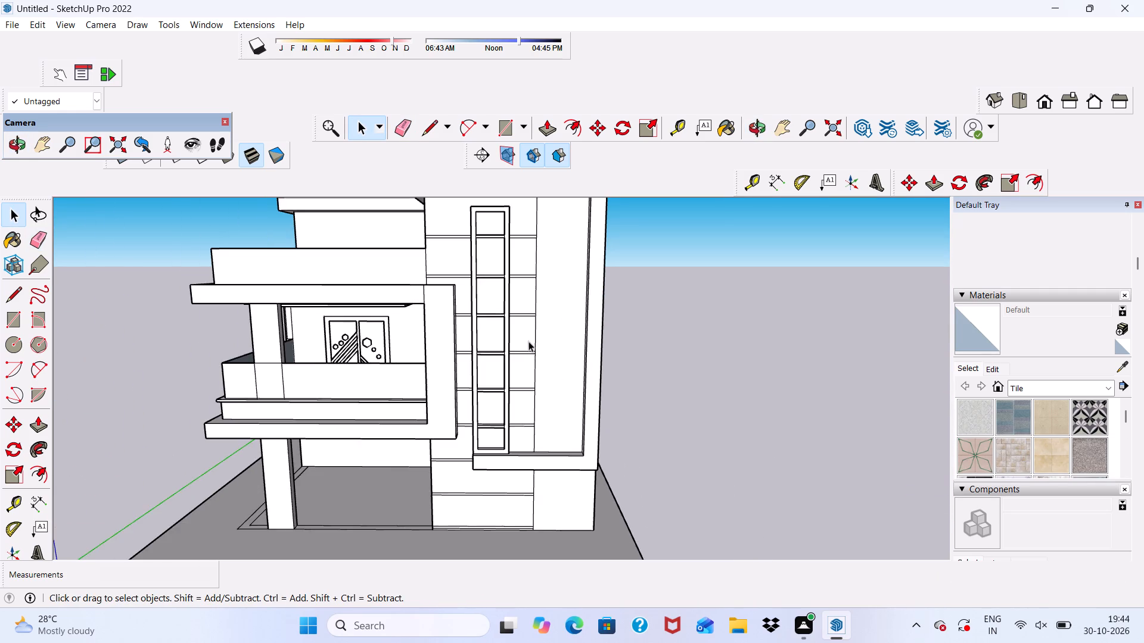
middle_click_drag(530, 336, 530, 289)
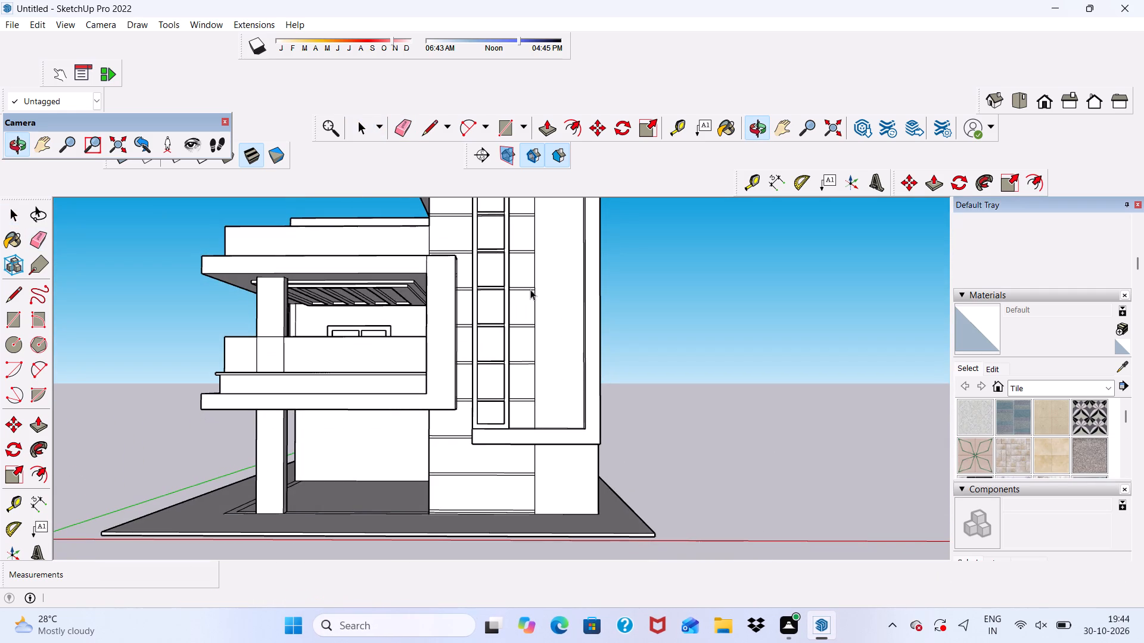
scroll(531, 234, "up", 5)
scroll(531, 238, "down", 6)
middle_click_drag(537, 229, 539, 230)
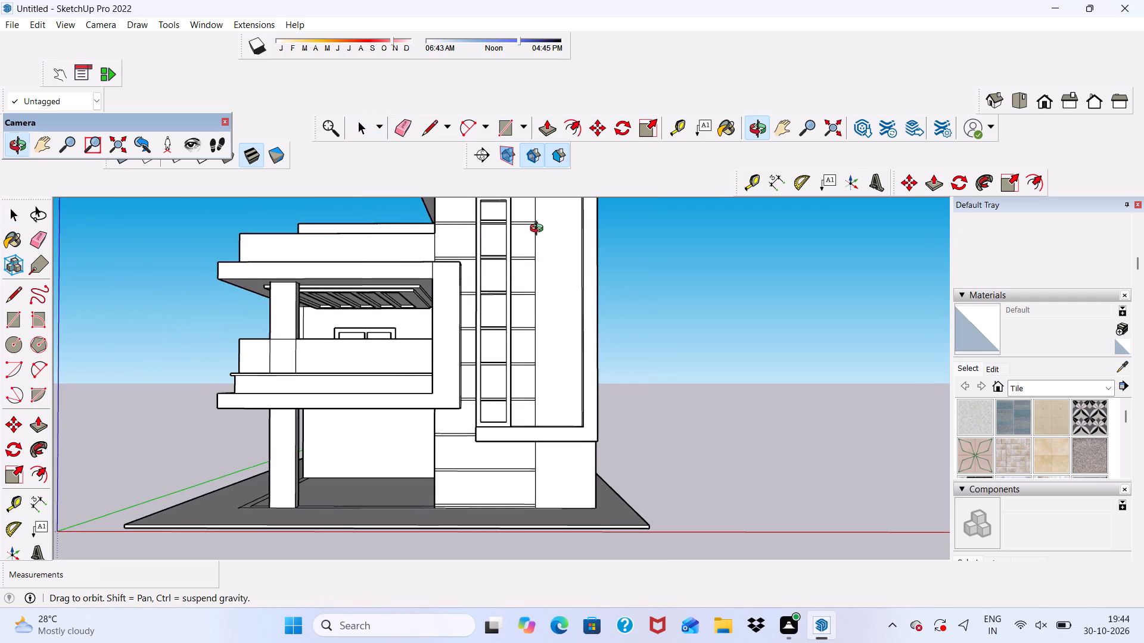
Draw a rectangular strip about 4' wide and 6 1/2" high across the plain panel right of the grooves on the tower's front.
middle_click_drag(539, 230, 531, 244)
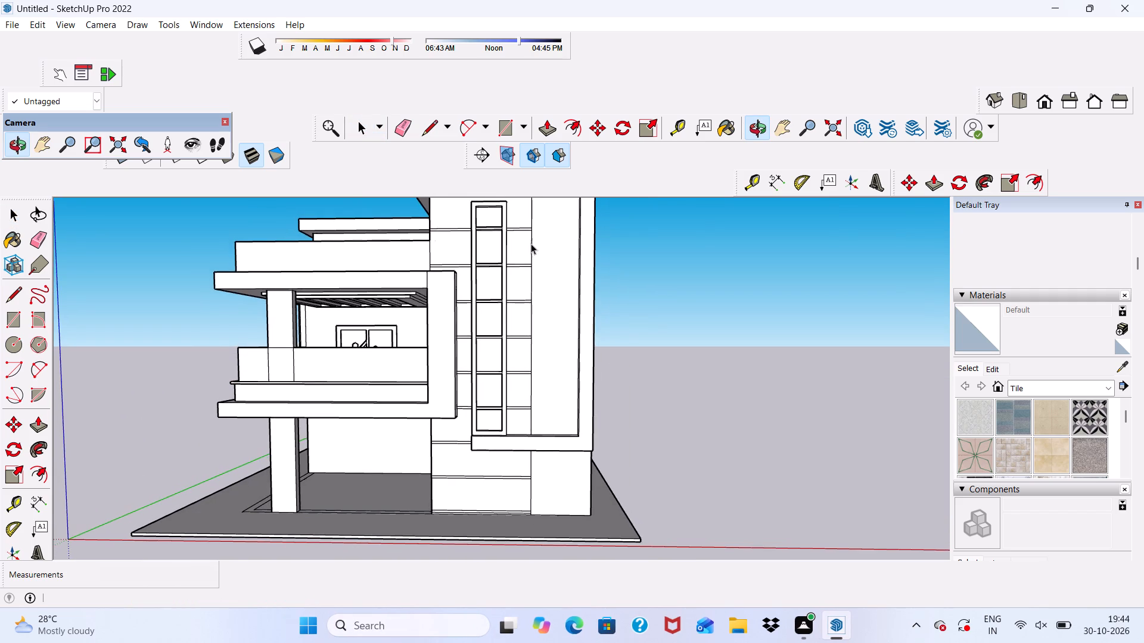
scroll(531, 244, "up", 8)
scroll(530, 244, "down", 7)
middle_click_drag(540, 271, 551, 293)
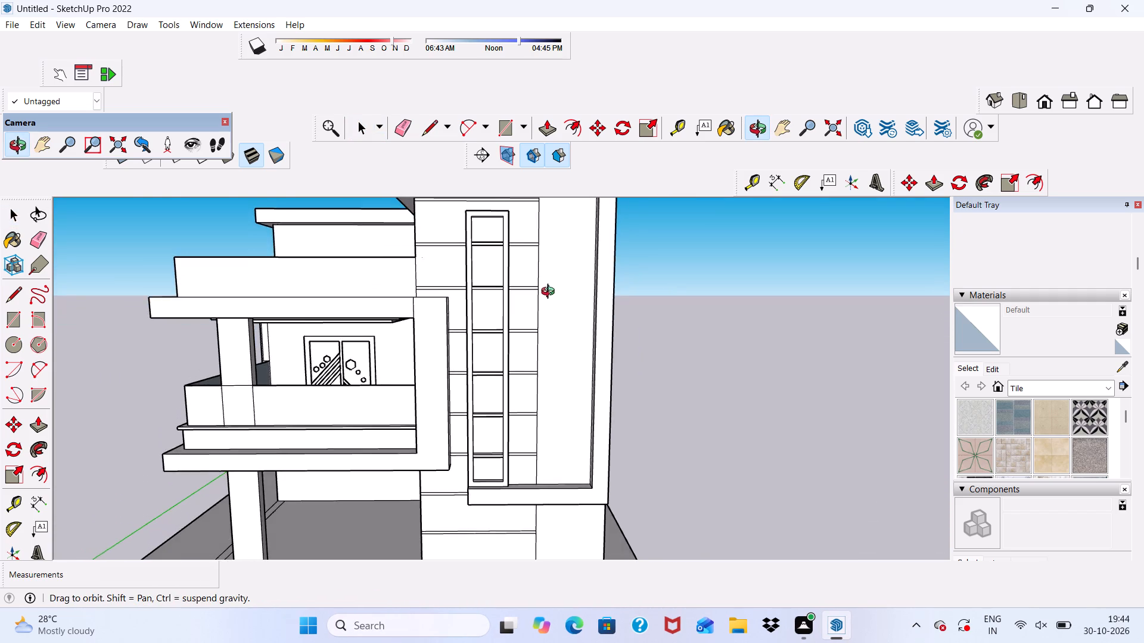
middle_click_drag(551, 293, 551, 294)
scroll(542, 280, "up", 6)
left_click(509, 130)
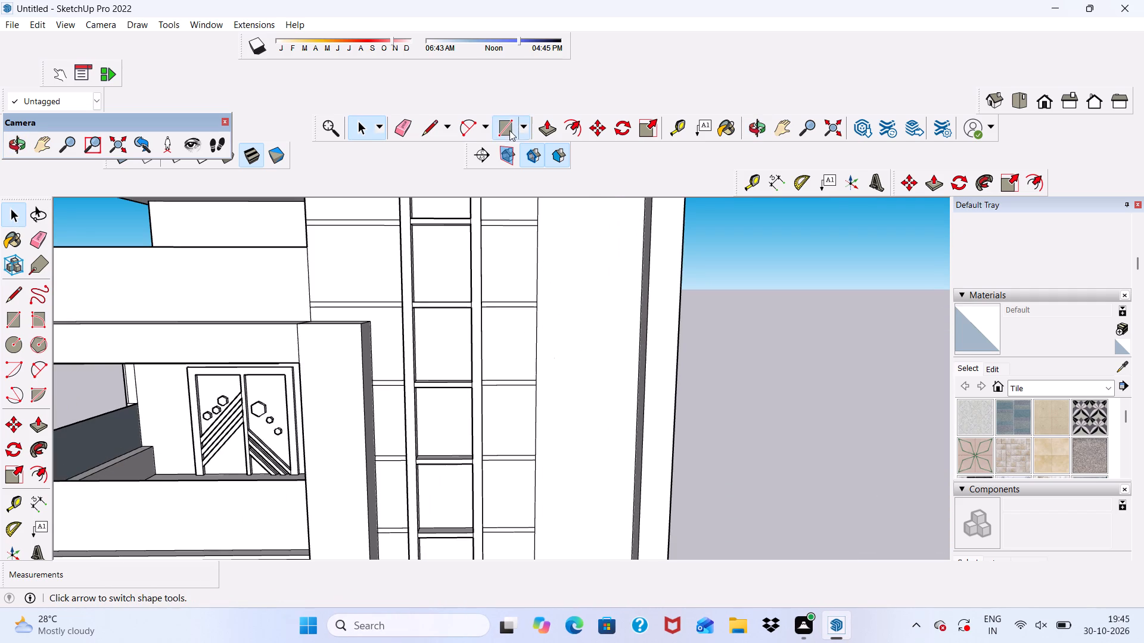
scroll(542, 255, "up", 5)
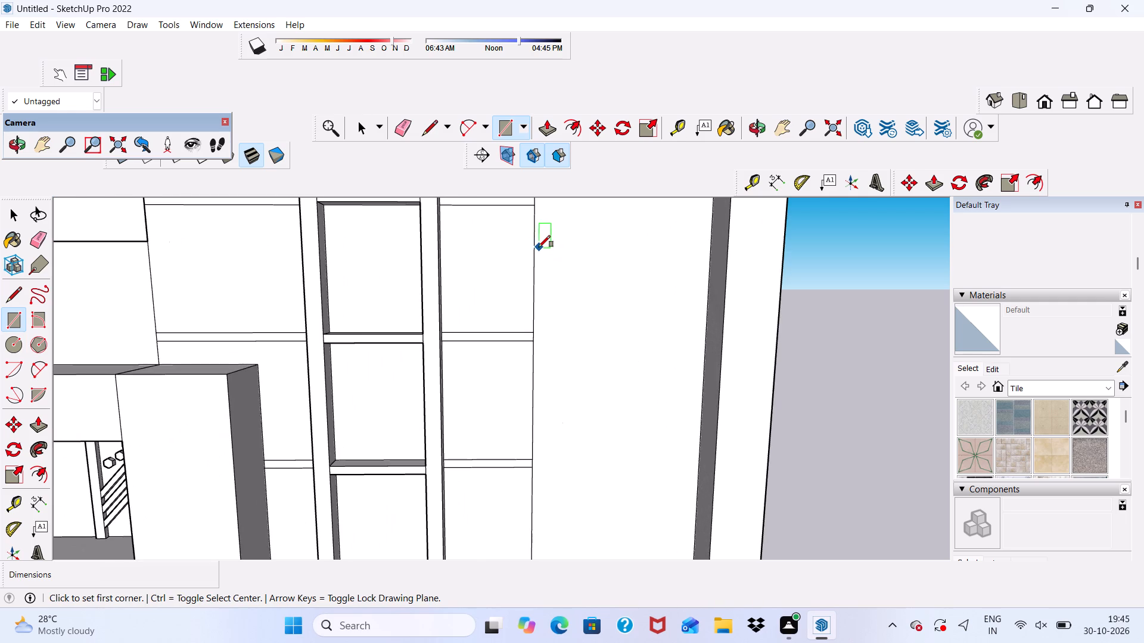
left_click(536, 244)
scroll(582, 249, "down", 2)
scroll(669, 264, "up", 4)
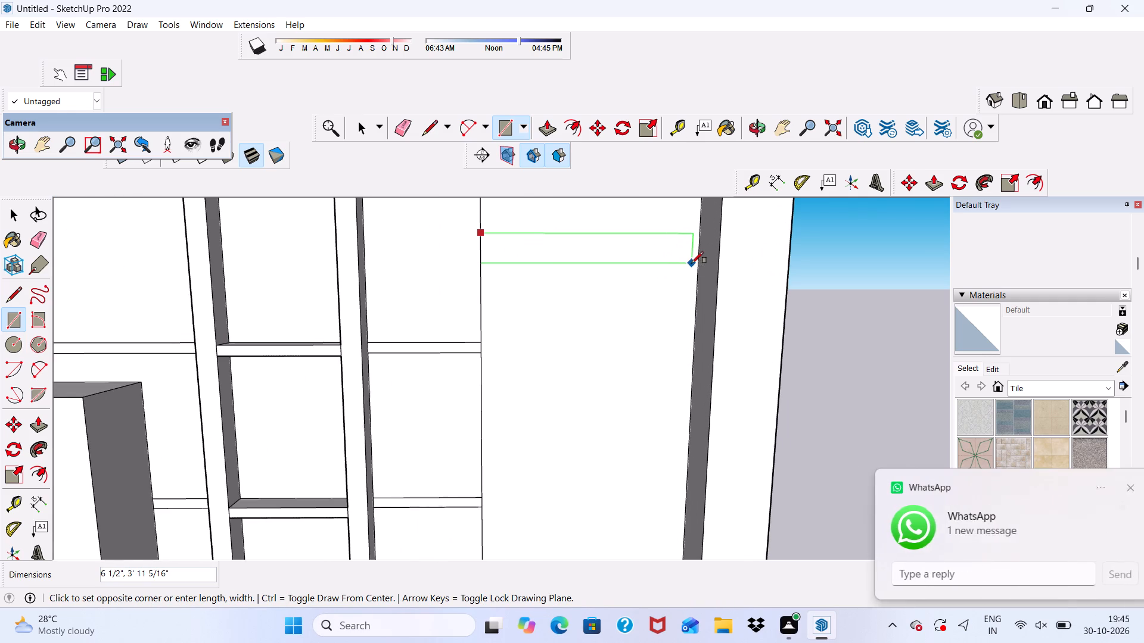
left_click(697, 265)
Copy the new strip straight down the plain panel, leaving a narrow gap beneath the original.
key("space")
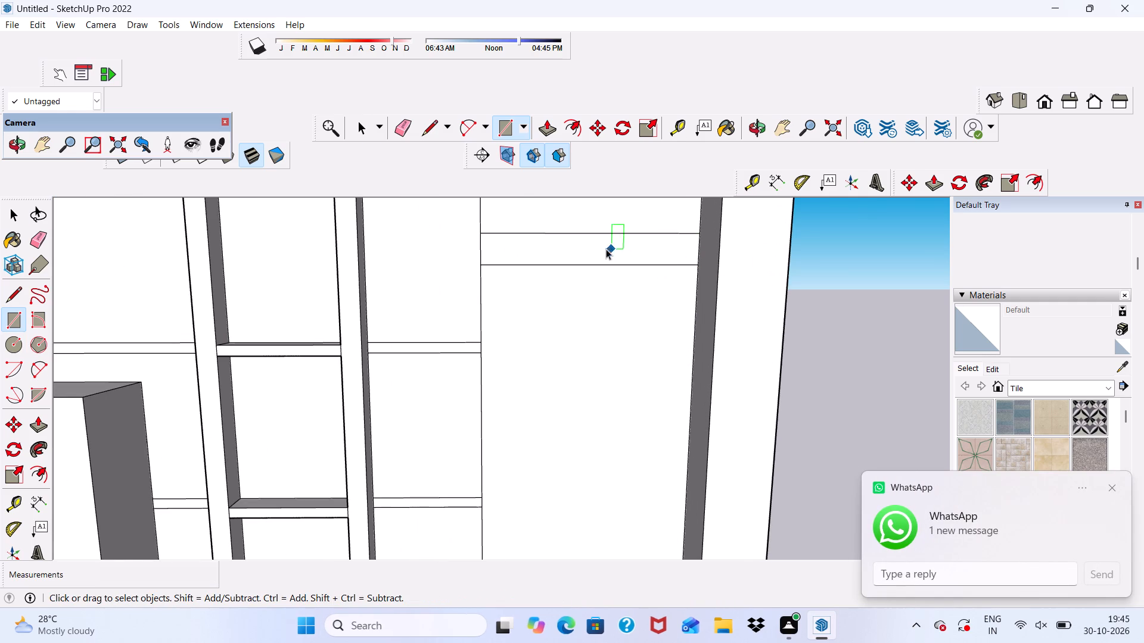
double_click(559, 259)
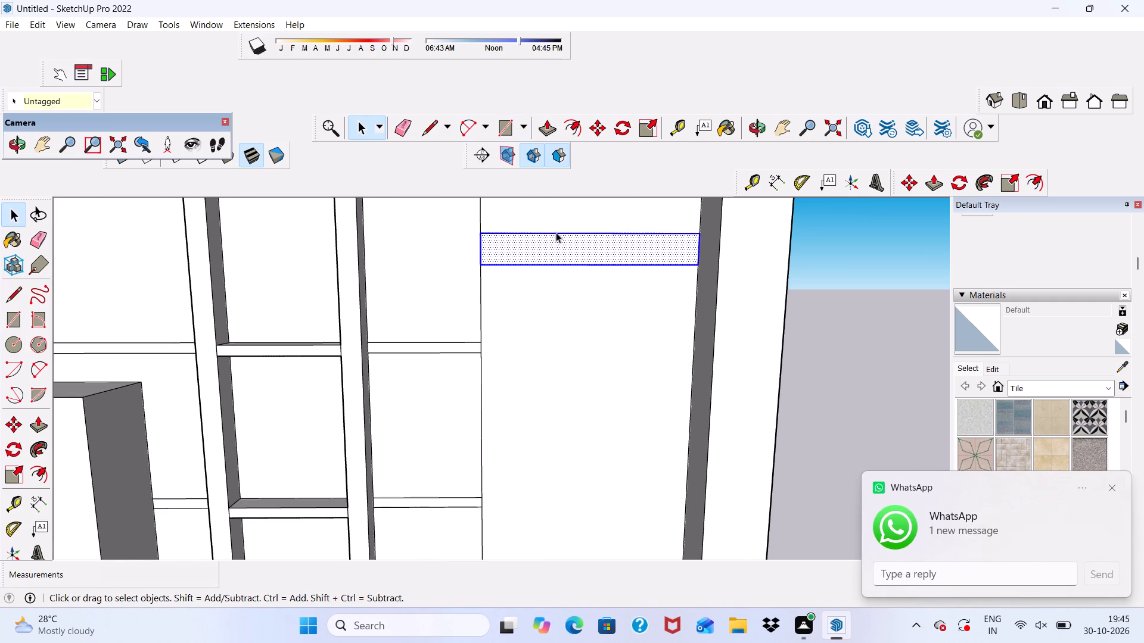
left_click(595, 125)
scroll(599, 206, "up", 2)
left_click(586, 256)
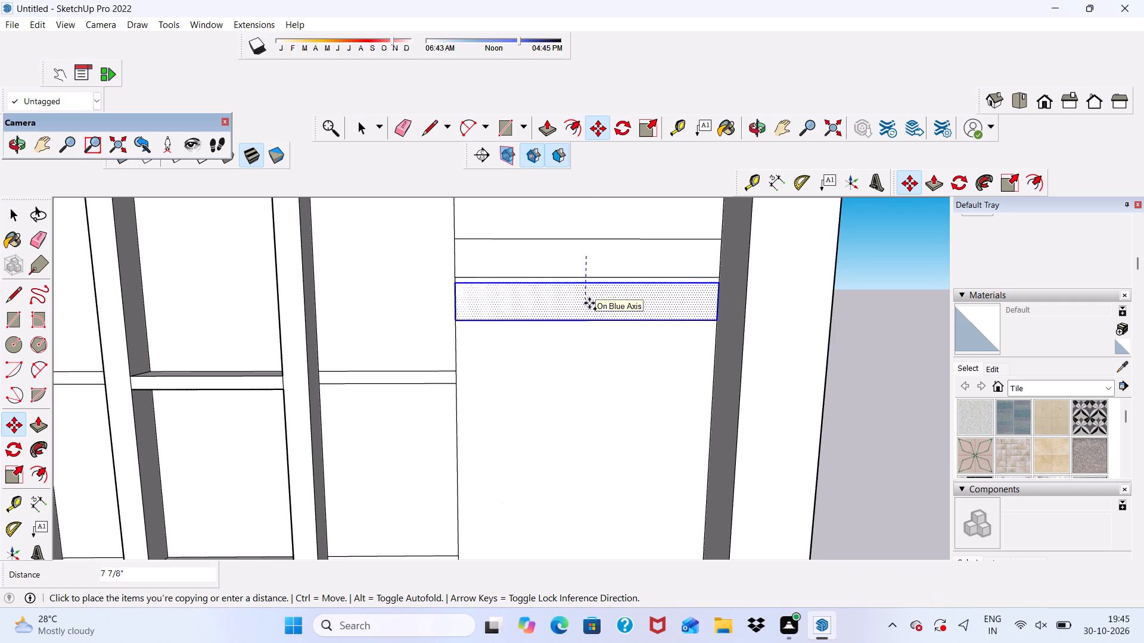
left_click(589, 323)
Copy the original strip 11 3/16" straight up the panel.
scroll(584, 310, "down", 6)
key("space")
double_click(566, 291)
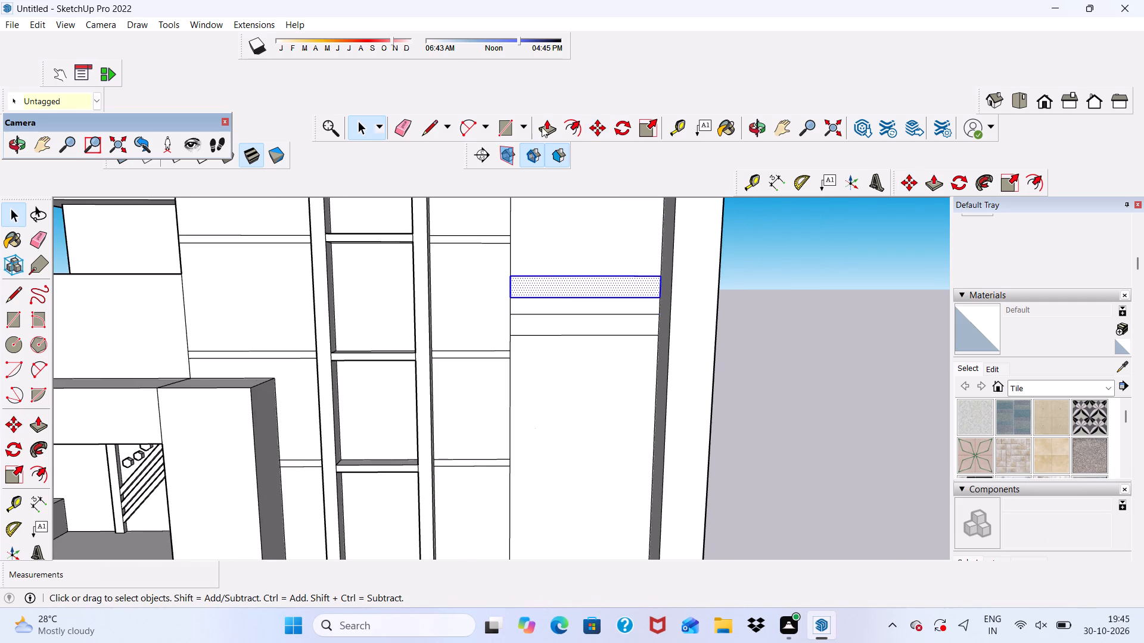
left_click(599, 129)
left_click(580, 287)
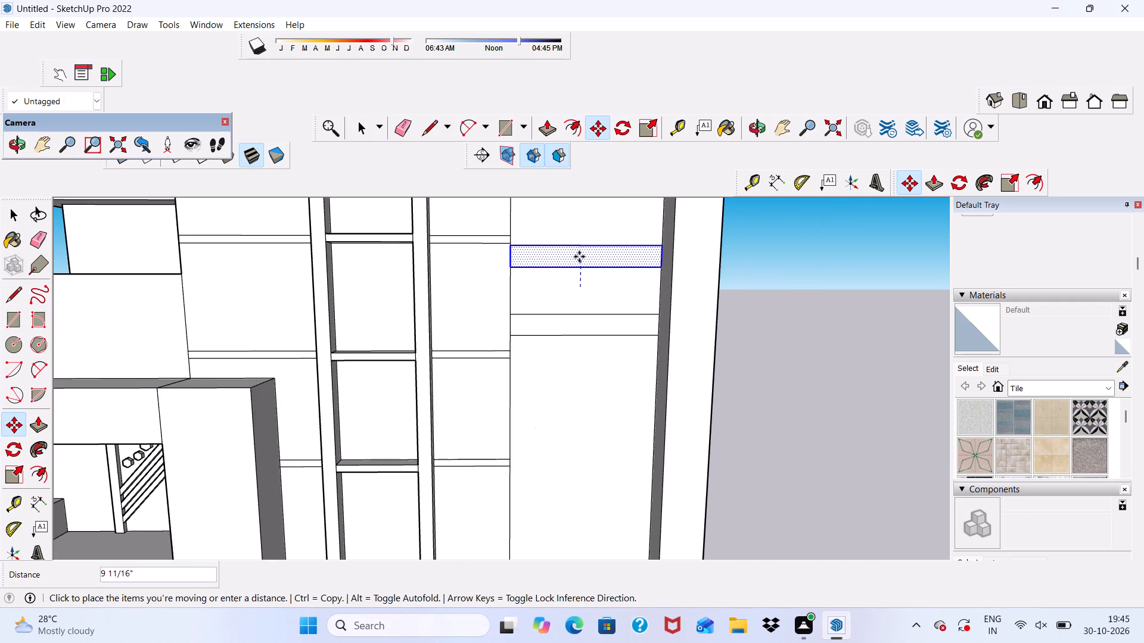
left_click(578, 252)
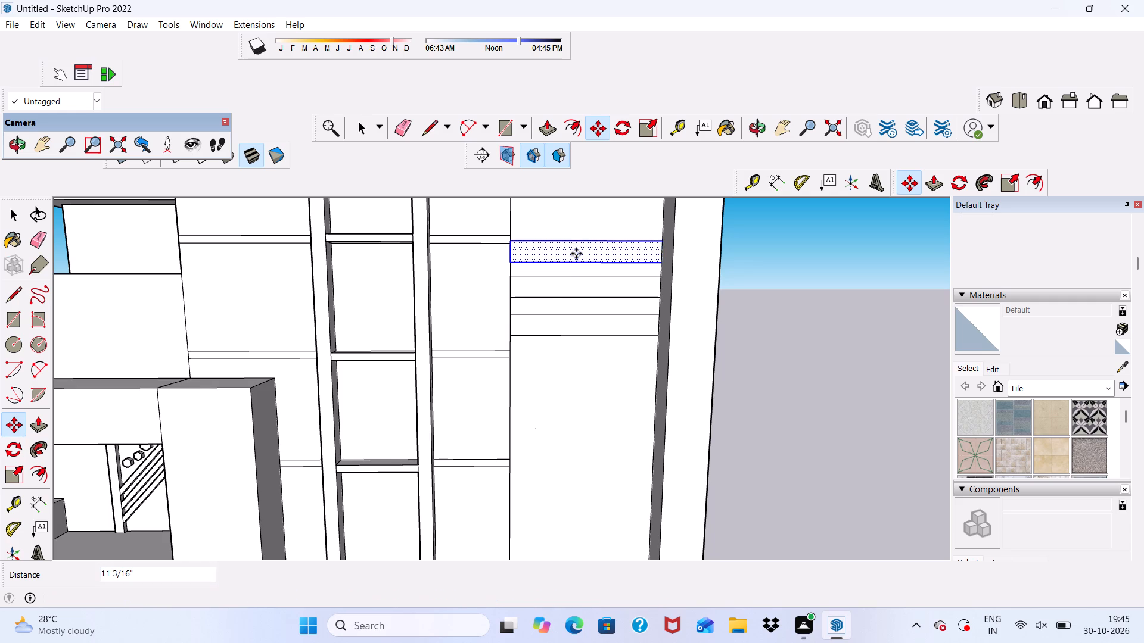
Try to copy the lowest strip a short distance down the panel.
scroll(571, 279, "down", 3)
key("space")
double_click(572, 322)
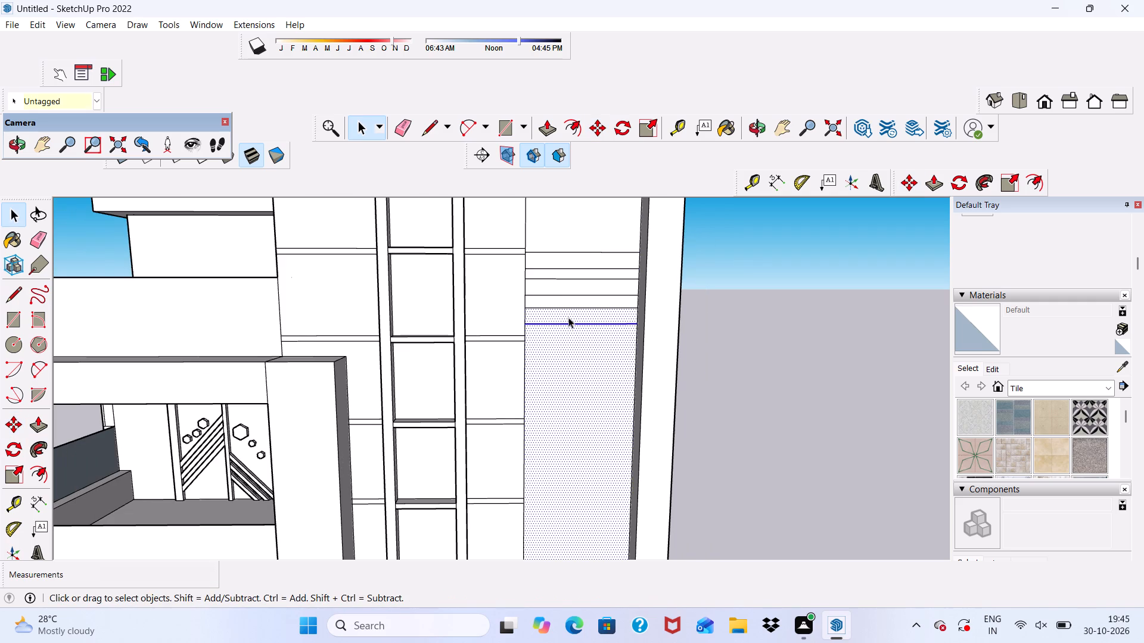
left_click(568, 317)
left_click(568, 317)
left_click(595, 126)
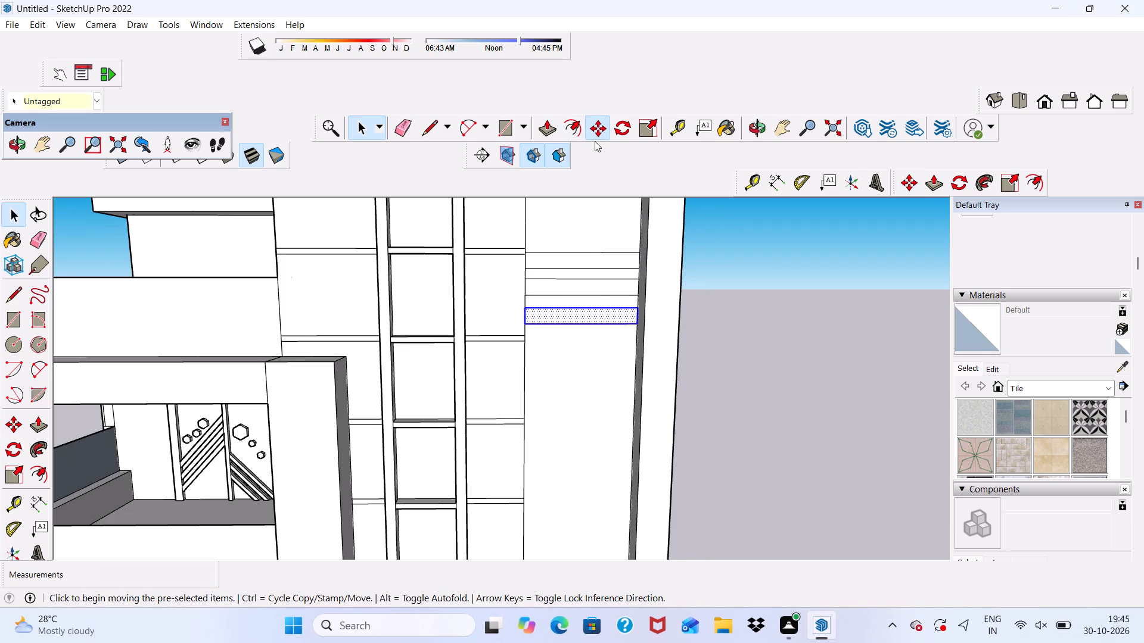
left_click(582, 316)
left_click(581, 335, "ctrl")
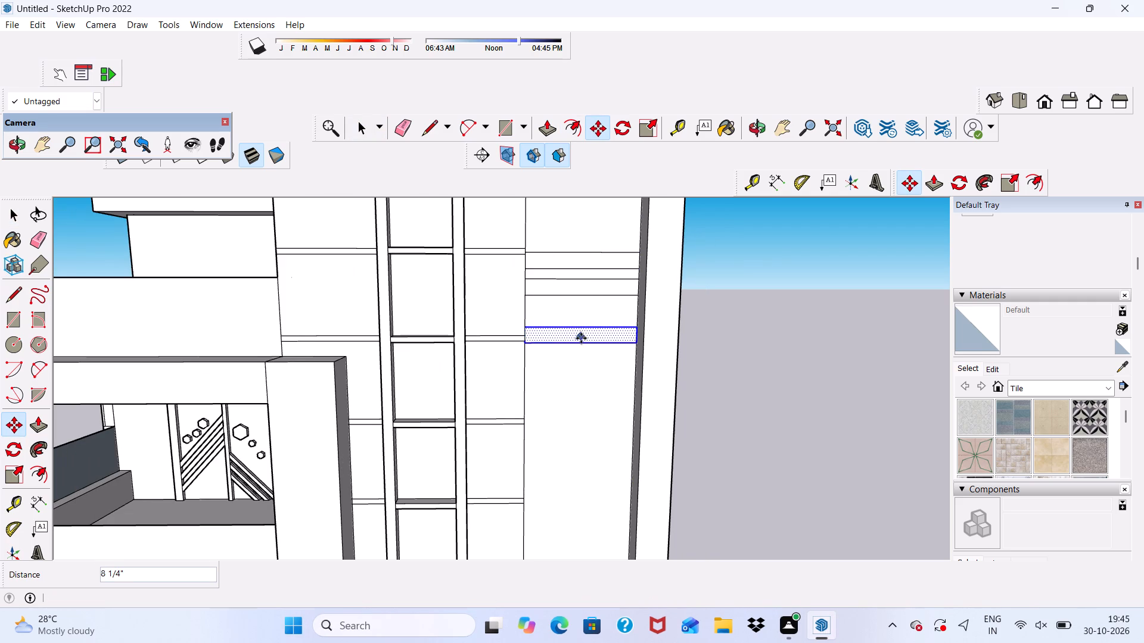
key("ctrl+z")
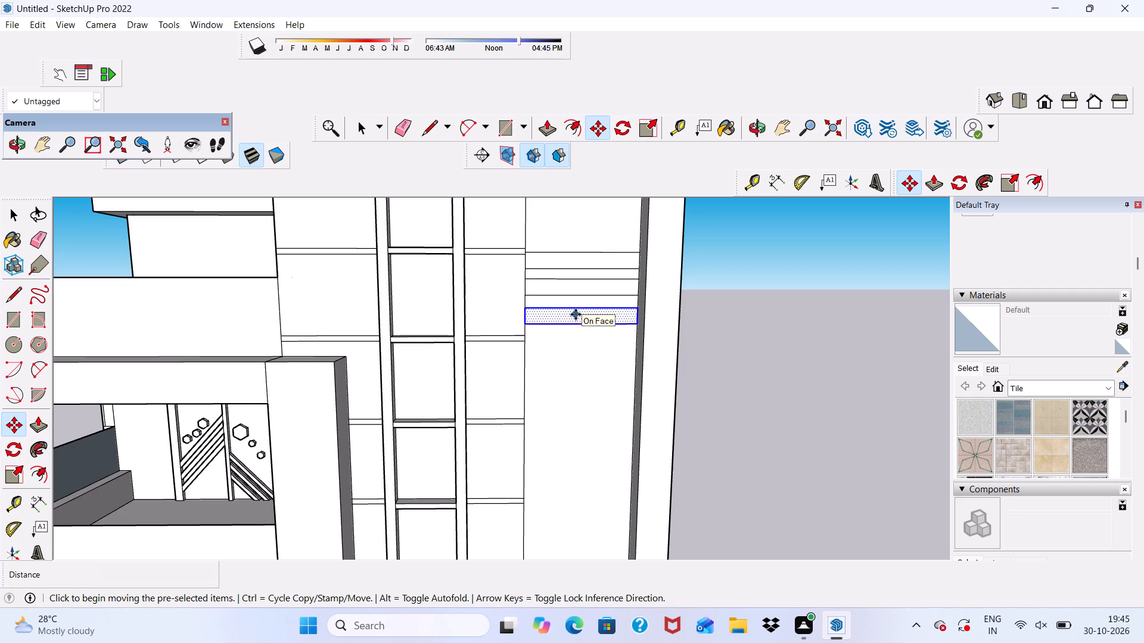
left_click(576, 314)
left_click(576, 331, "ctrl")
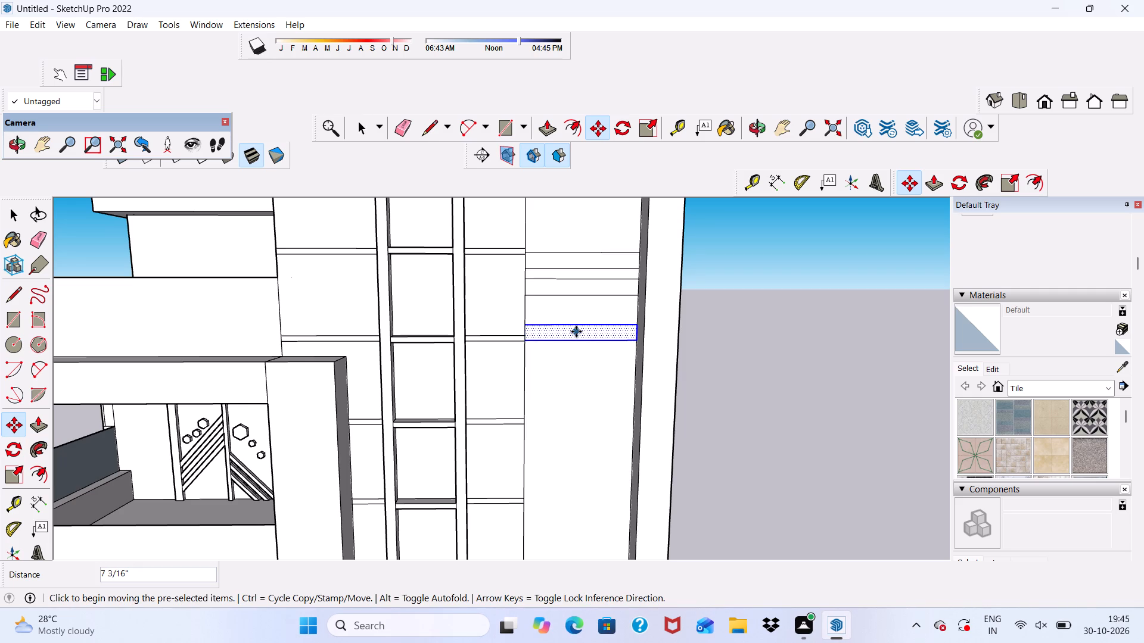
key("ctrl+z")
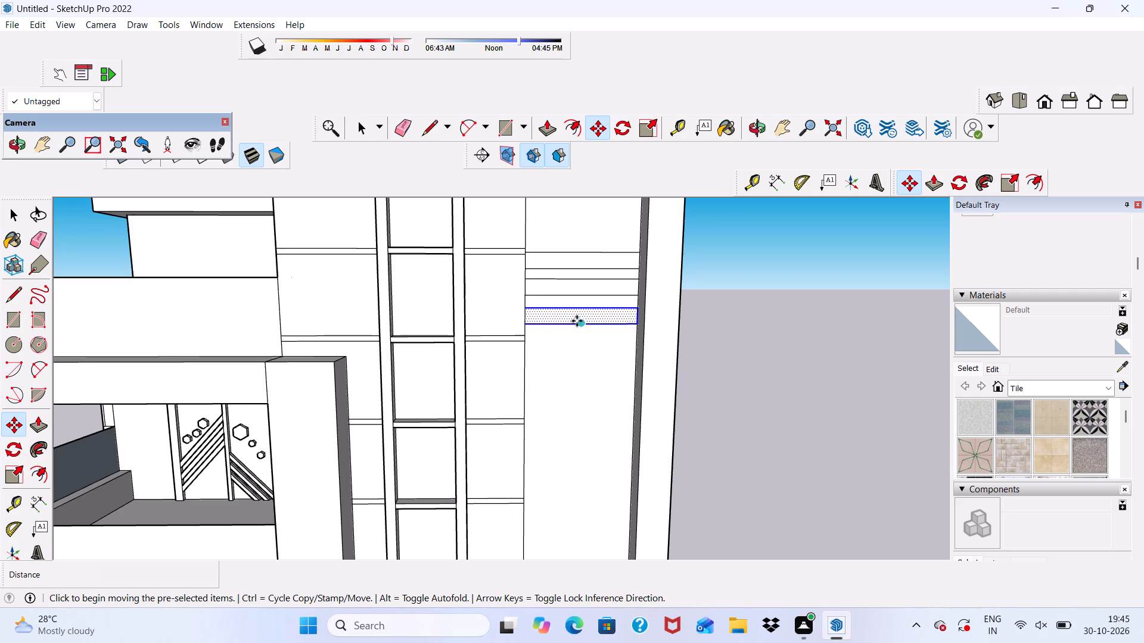
Copy the selected lowest strip downward as the fourth strip of the group.
left_click(577, 321)
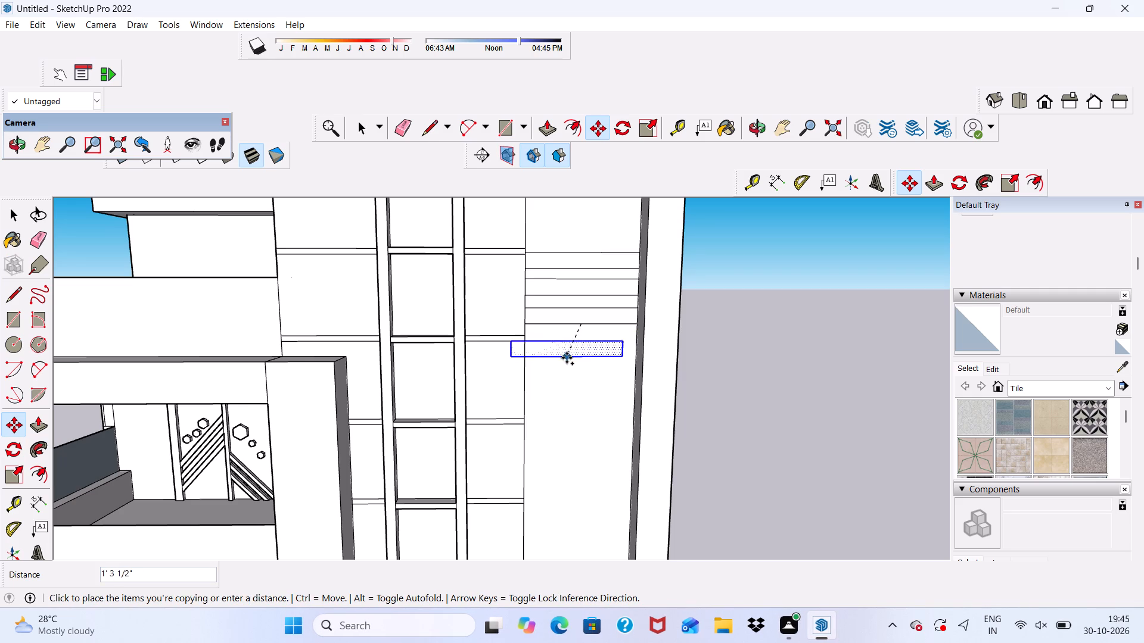
left_click(575, 351)
Copy the fourth strip about 10' straight down to start a second group near the bottom of the panel.
scroll(614, 301, "down", 6)
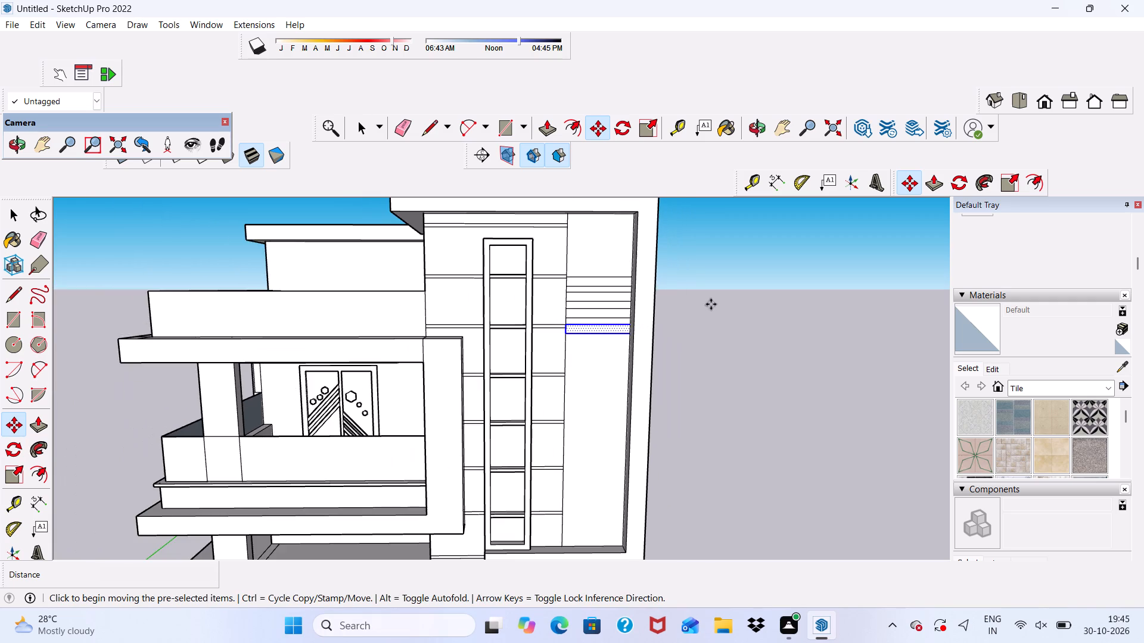
scroll(596, 338, "up", 7)
left_click(597, 328)
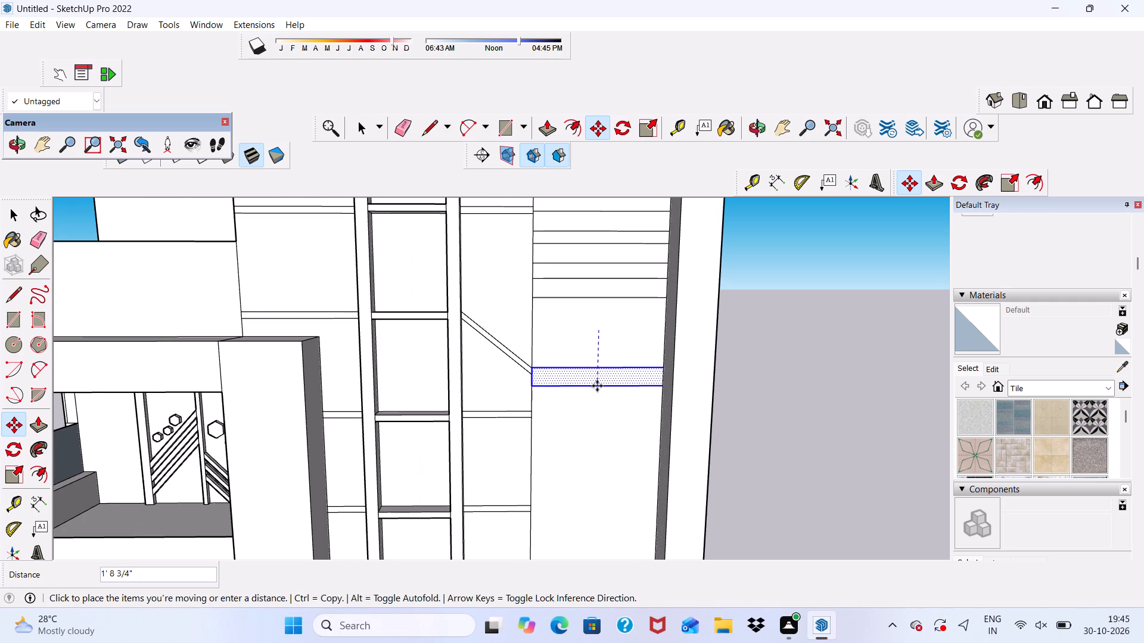
scroll(592, 397, "down", 3)
scroll(591, 377, "up", 4)
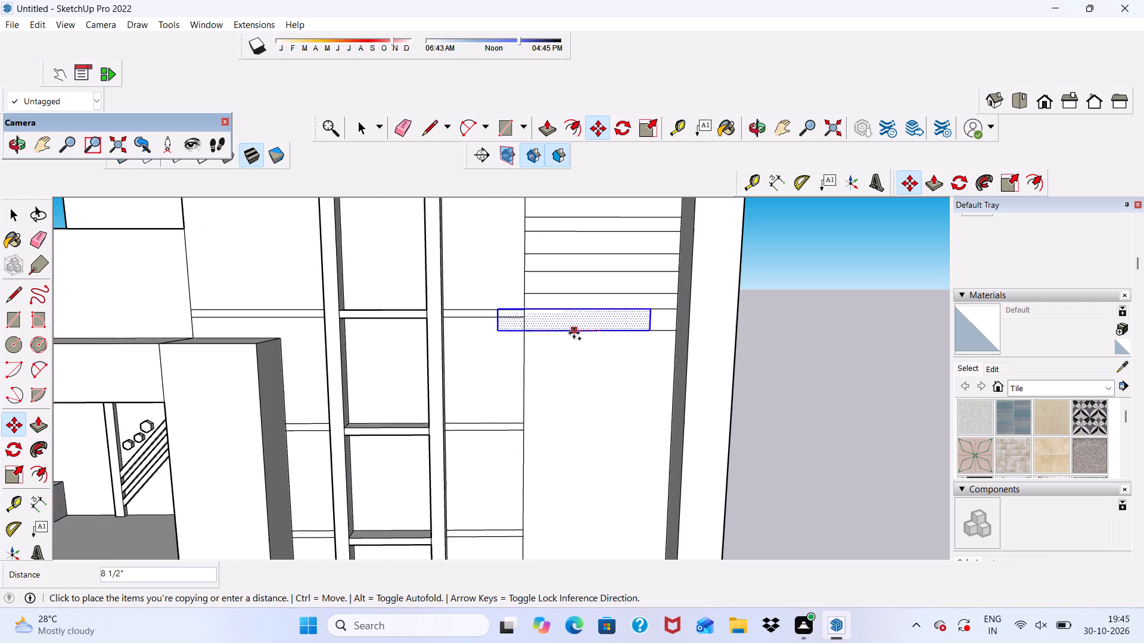
scroll(574, 333, "down", 5)
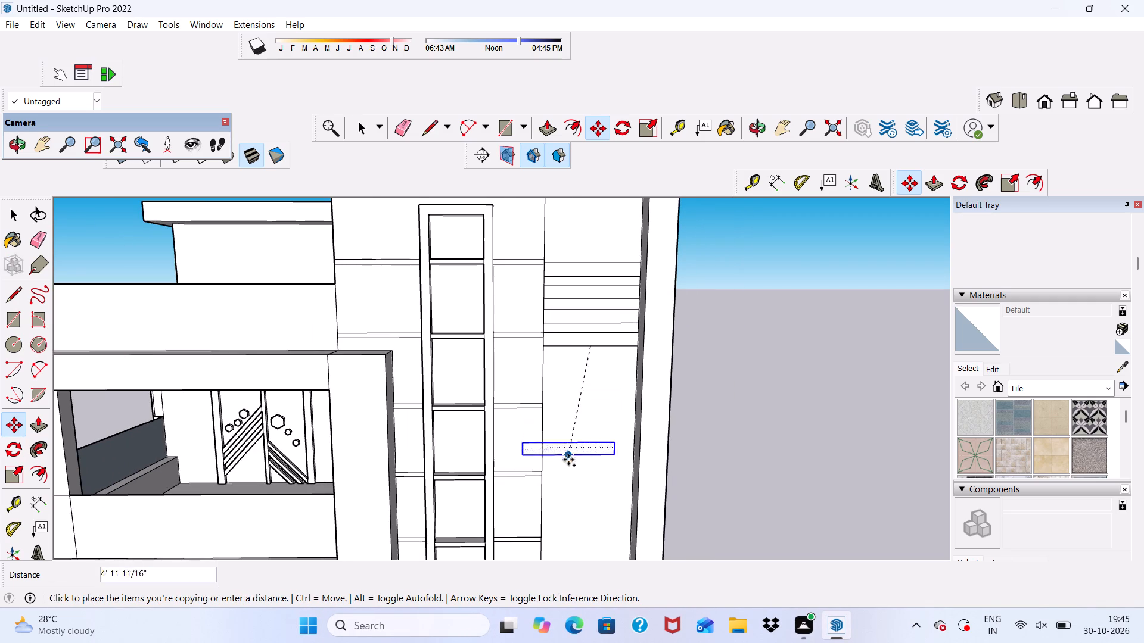
scroll(540, 369, "down", 6)
scroll(576, 493, "up", 3)
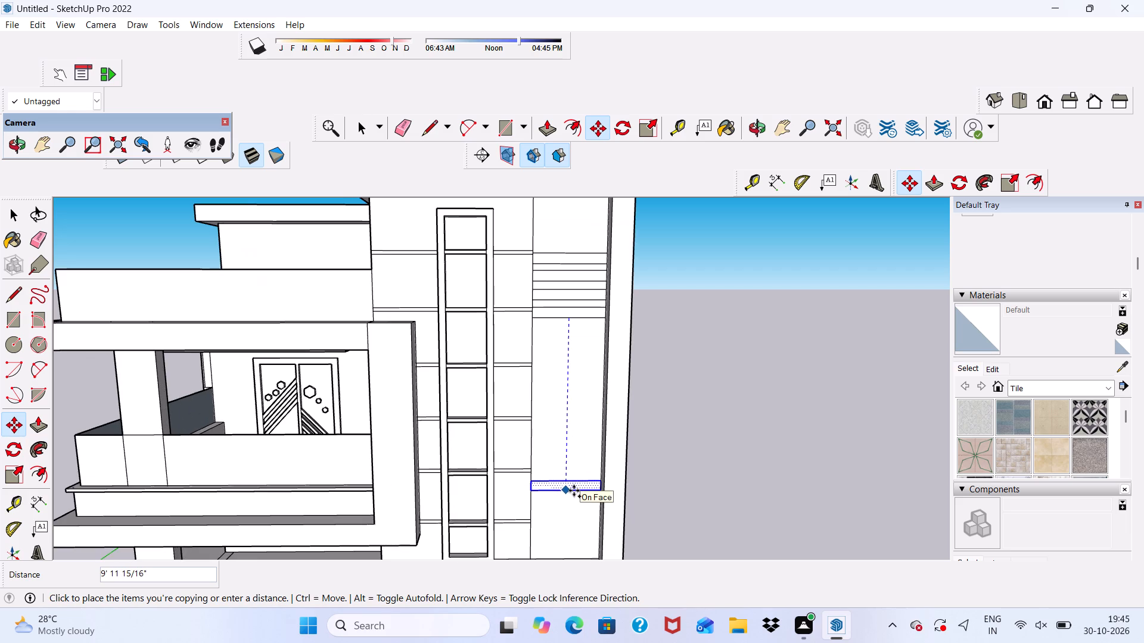
left_click(574, 491)
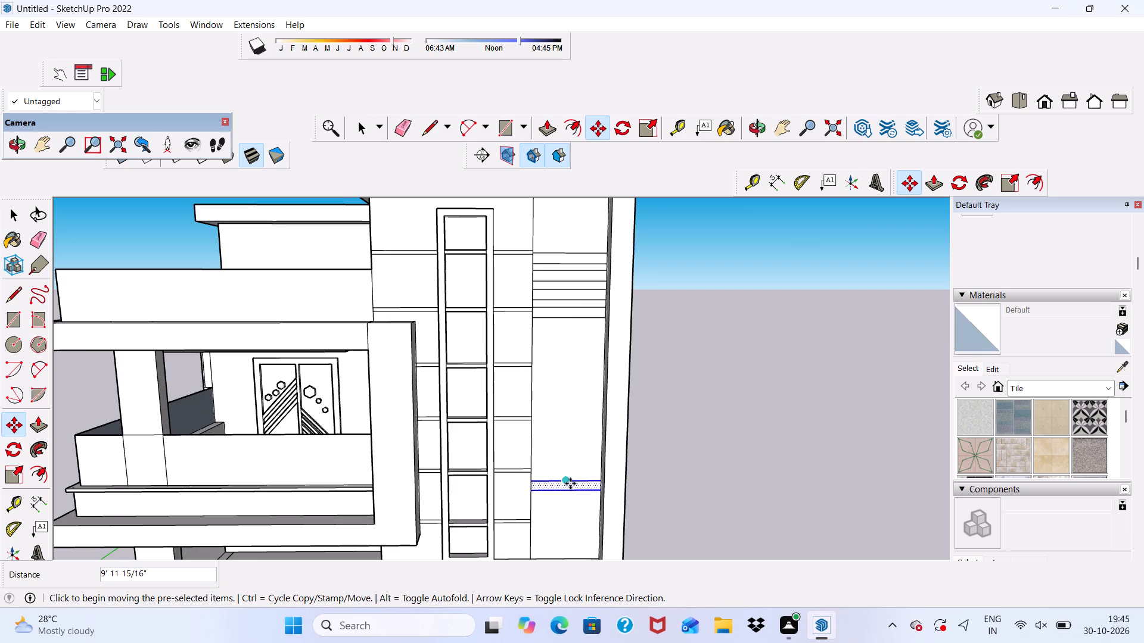
Copy the lower strip 11 1/2" upward, and copy that one about 1' 11" down to get three evenly spaced strips.
left_click(570, 483)
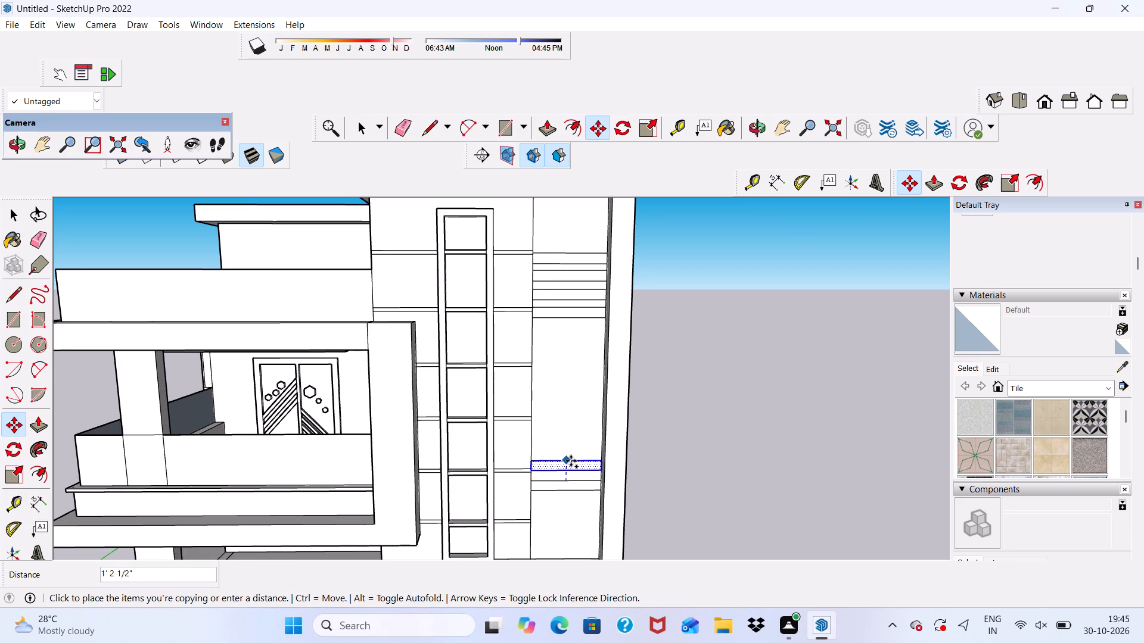
left_click(570, 465)
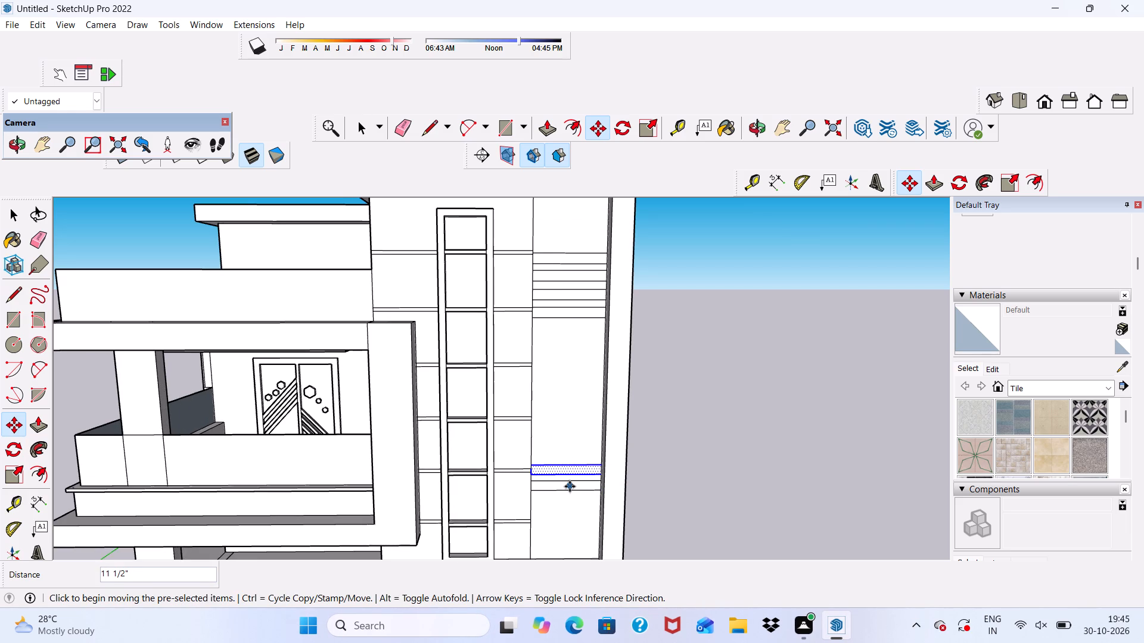
left_click(567, 472)
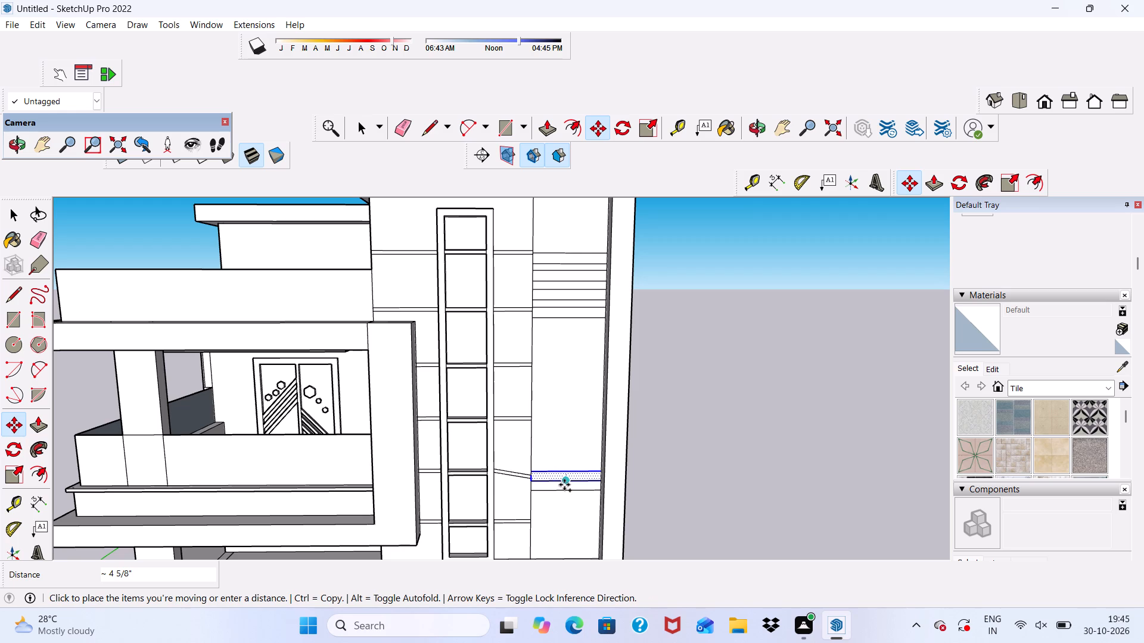
scroll(566, 505, "up", 3)
left_click(565, 506)
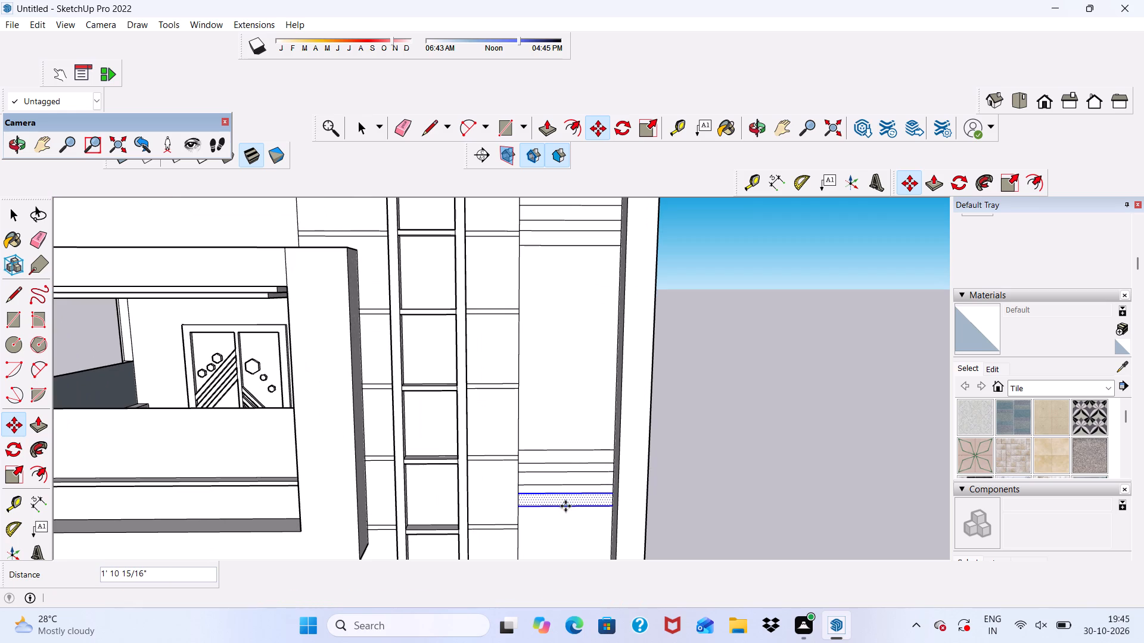
Copy the lowest strip straight down once more to complete the lower group of four, and clear the selection.
scroll(552, 458, "down", 5)
scroll(552, 489, "up", 5)
left_click(552, 491)
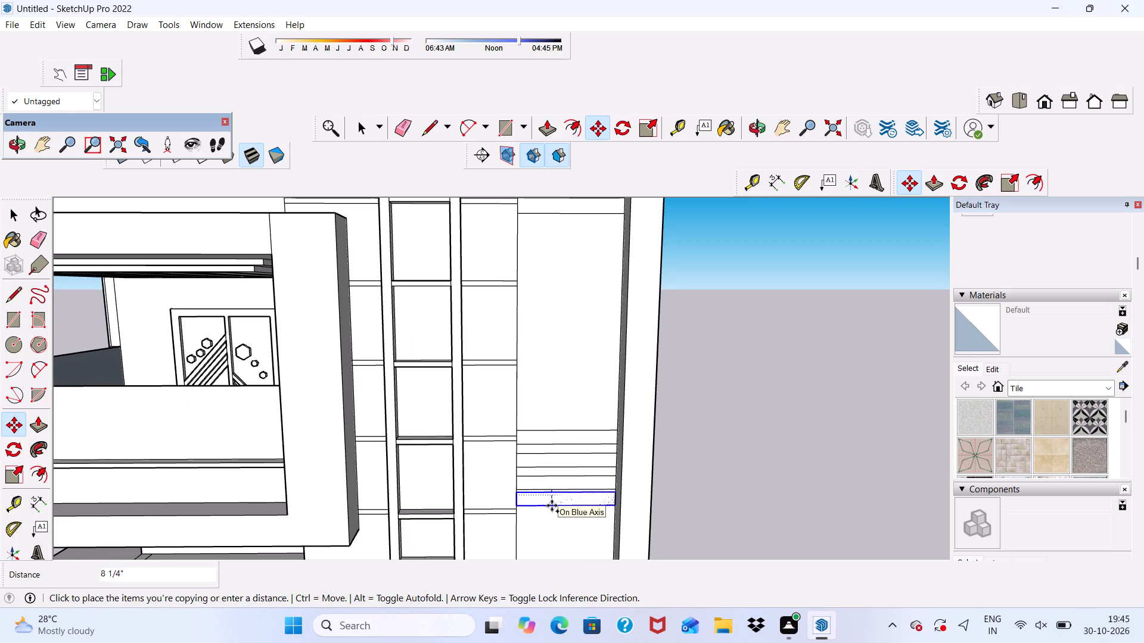
left_click(555, 511)
scroll(552, 441, "down", 5)
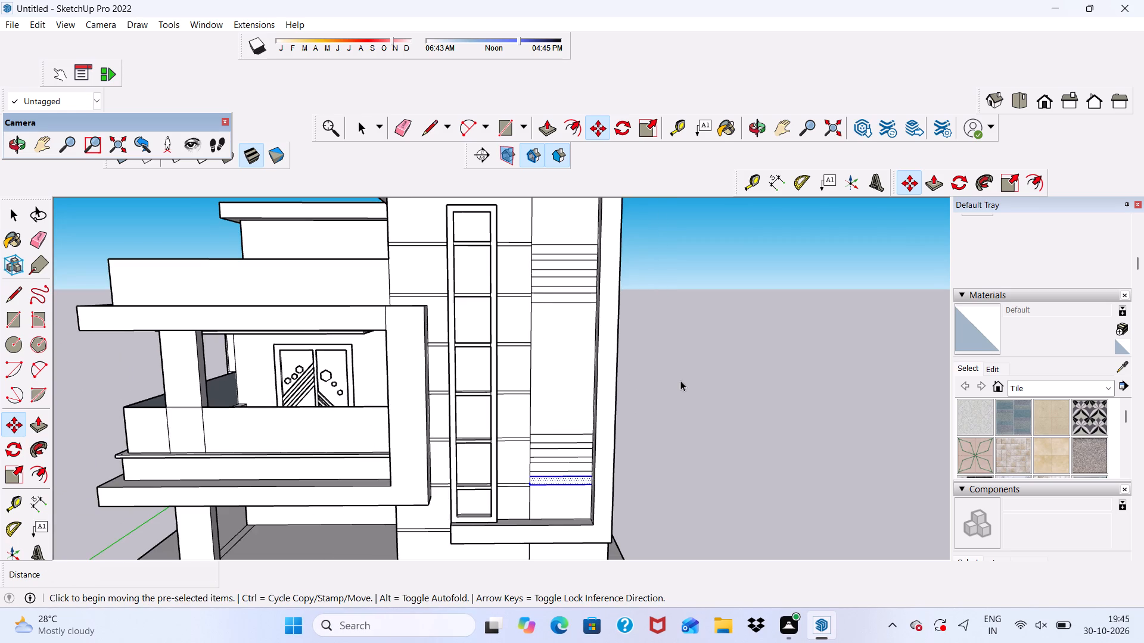
key("space")
left_click(681, 379)
Examine the two strip groups on the tower's front panel from several angles.
scroll(562, 261, "down", 5)
scroll(572, 289, "up", 6)
middle_click_drag(573, 289, 419, 296)
scroll(567, 301, "down", 1)
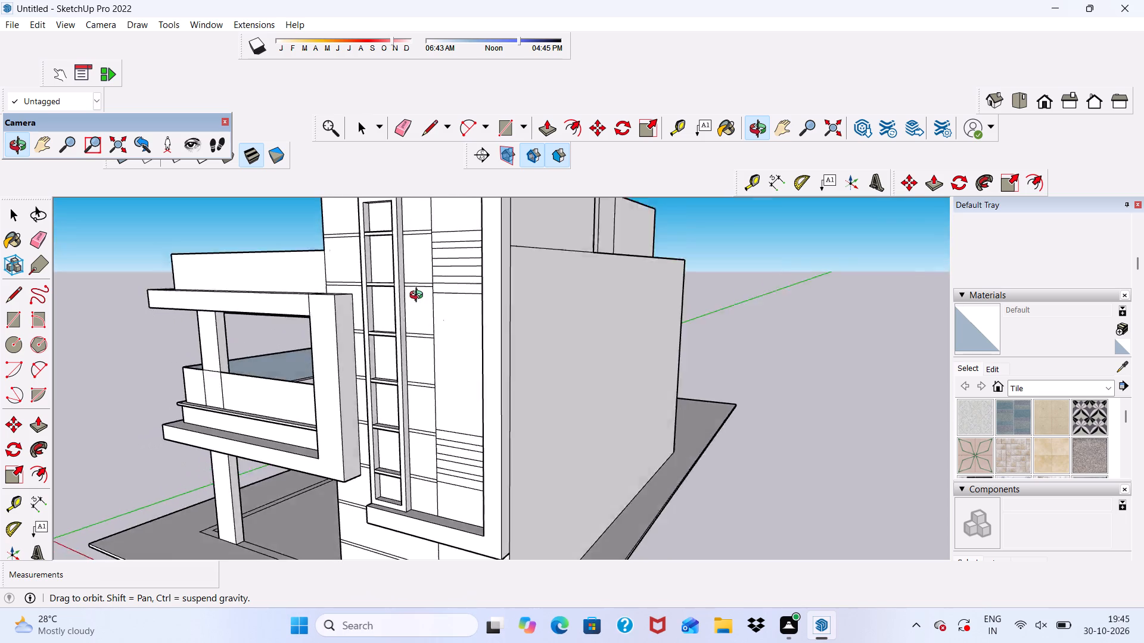
middle_click_drag(419, 296, 642, 357)
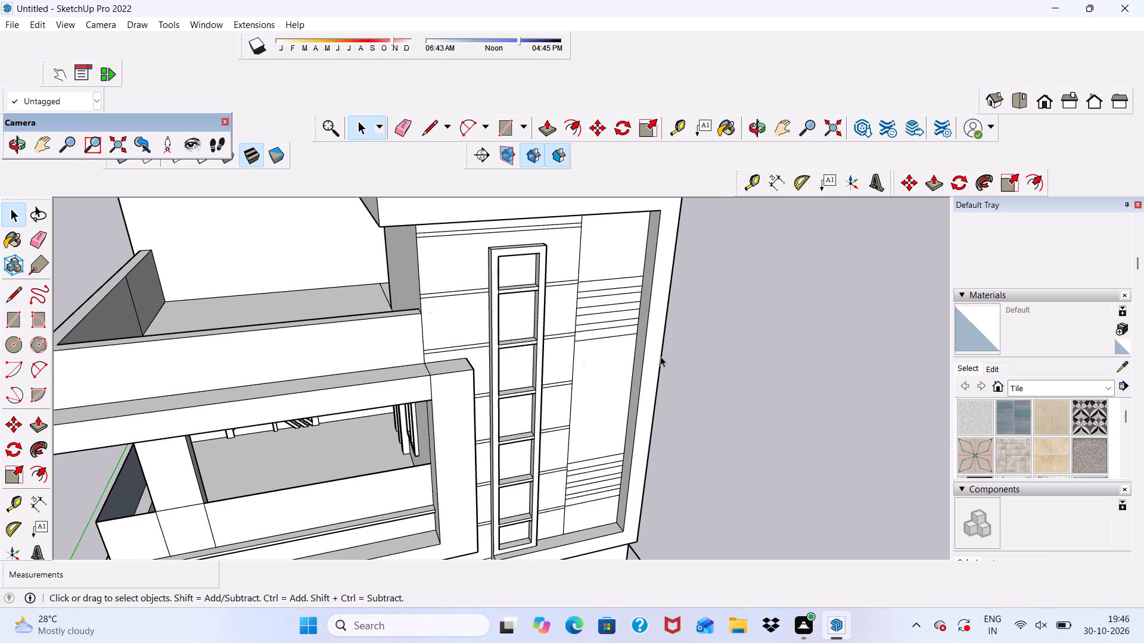
scroll(649, 352, "down", 1)
scroll(576, 342, "up", 6)
scroll(576, 342, "down", 2)
Extrude the top strip of the upper group on the tower's front panel outward by 3".
middle_click_drag(576, 342, 577, 341)
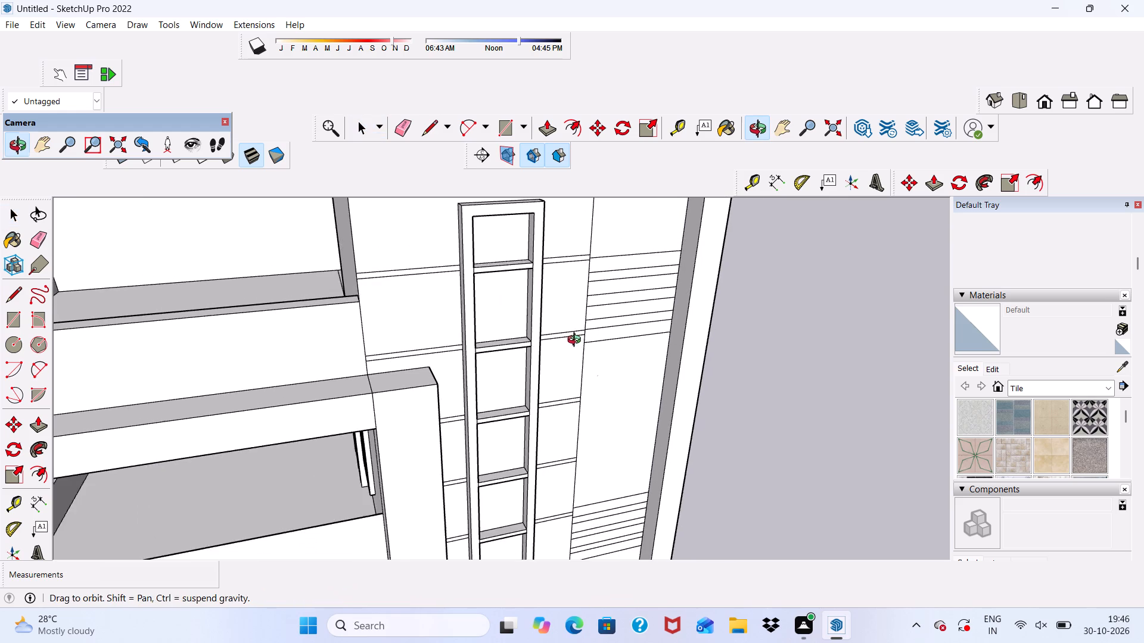
middle_click_drag(577, 341, 484, 330)
scroll(484, 330, "up", 1)
scroll(545, 252, "up", 5)
left_click(546, 245)
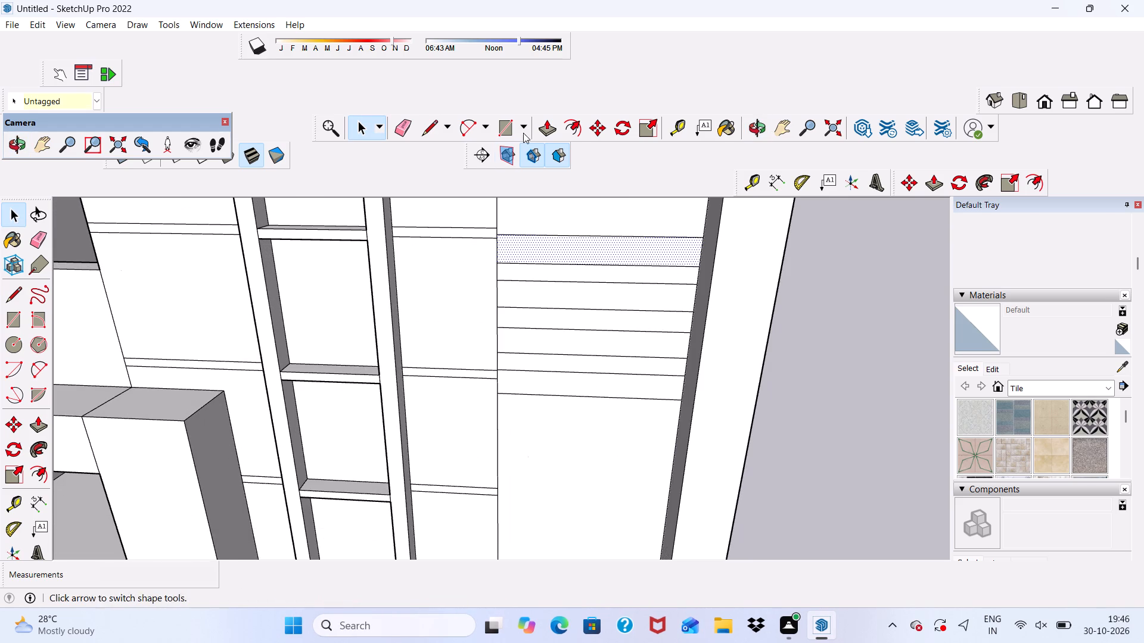
left_click(546, 122)
left_click(533, 247)
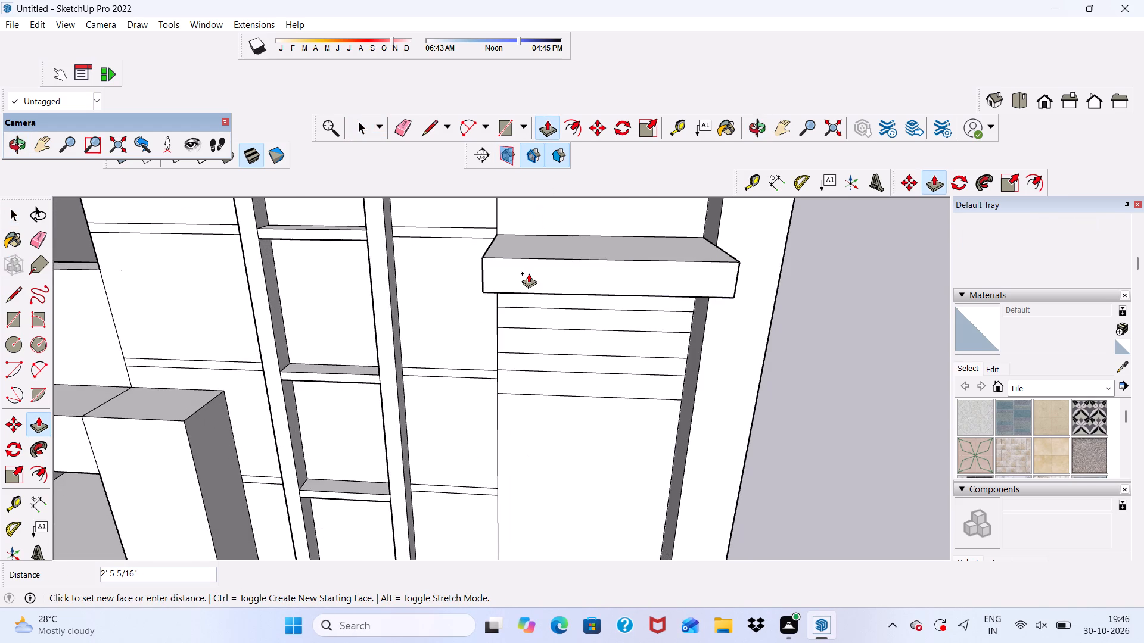
type("3\"")
key("Return")
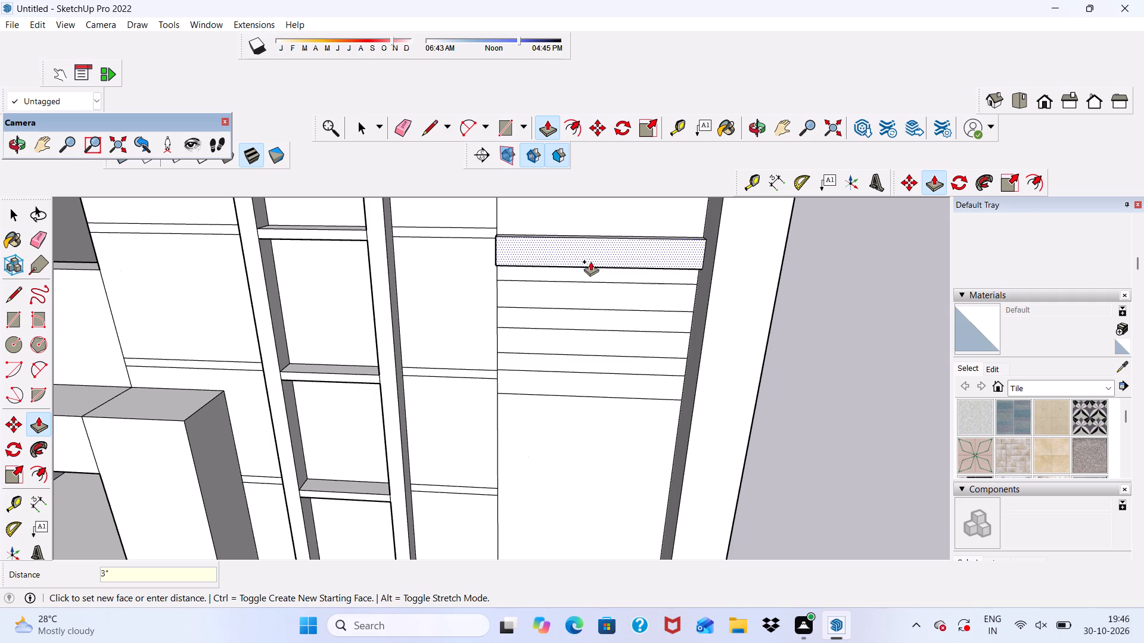
Extrude the other three strips of the upper group by 3", matching the projection of the top strip.
scroll(536, 288, "up", 4)
left_click(534, 289)
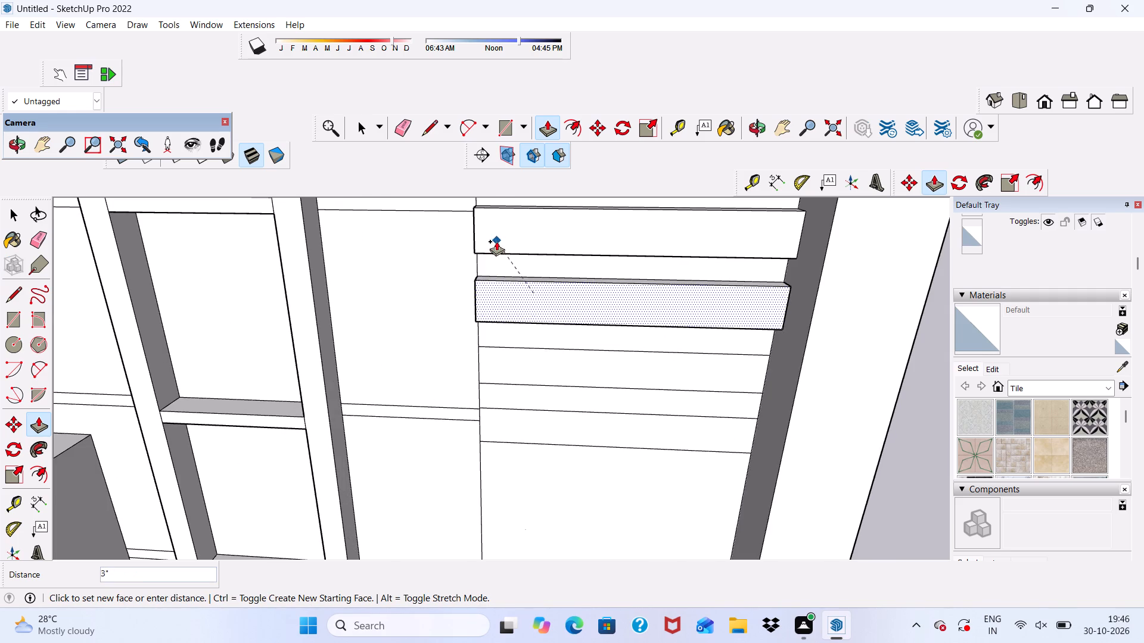
scroll(496, 244, "up", 2)
left_click(508, 254)
left_click(495, 384)
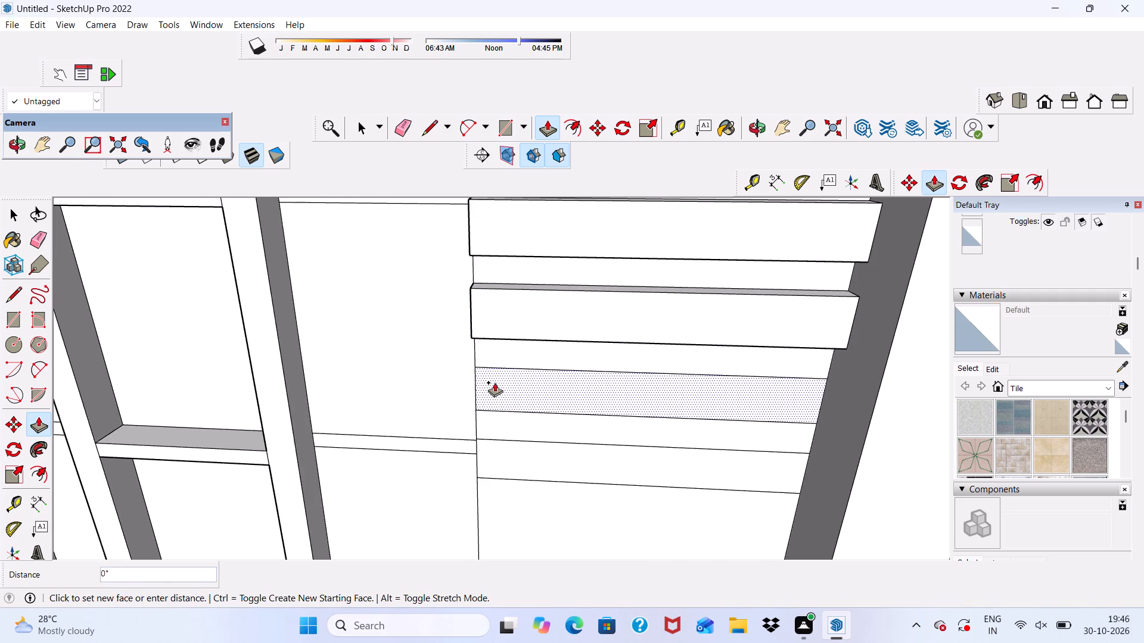
left_click(499, 335)
scroll(499, 318, "down", 5)
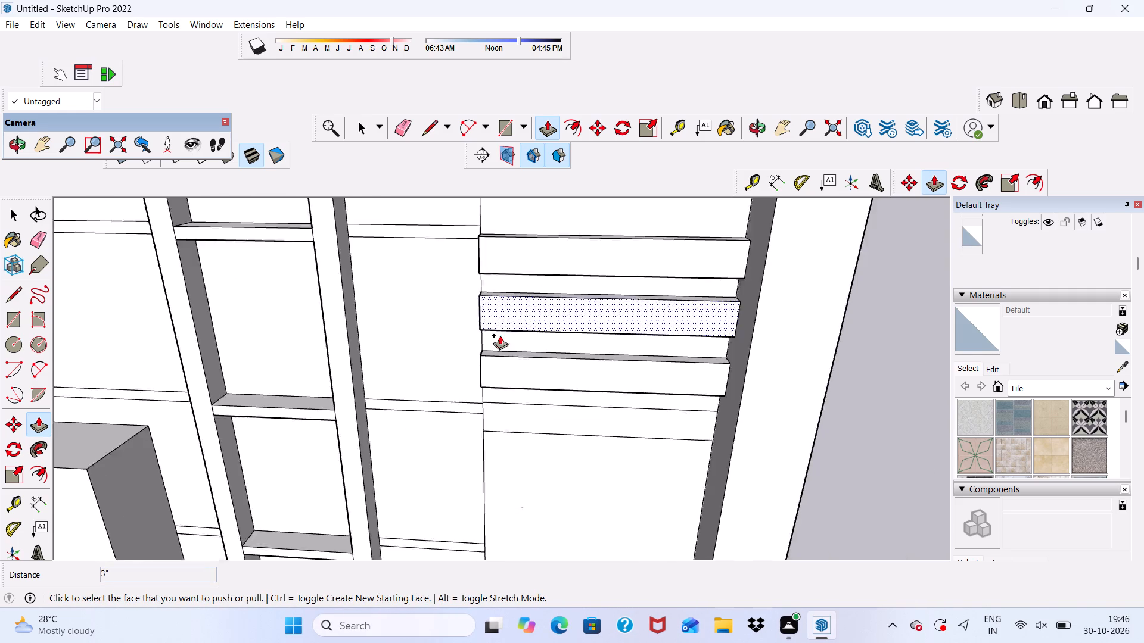
scroll(510, 417, "up", 4)
left_click(510, 416)
scroll(481, 362, "up", 1)
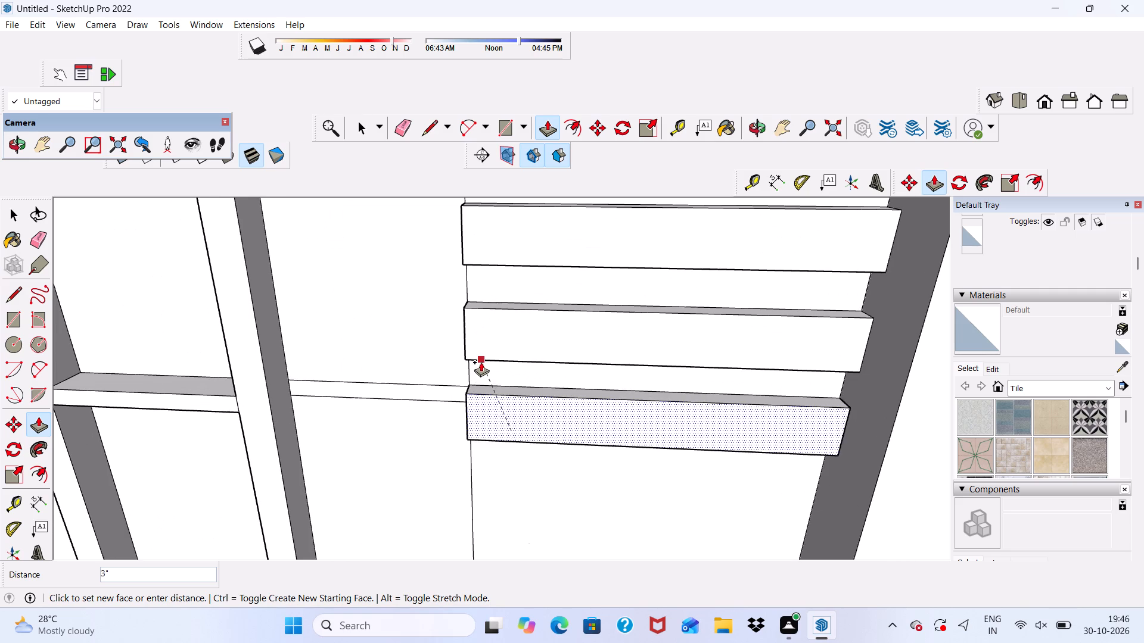
left_click(481, 362)
scroll(479, 293, "down", 16)
Extrude the top strip of the lower group on the tower's front panel outward by 3".
middle_click_drag(539, 308, 436, 296)
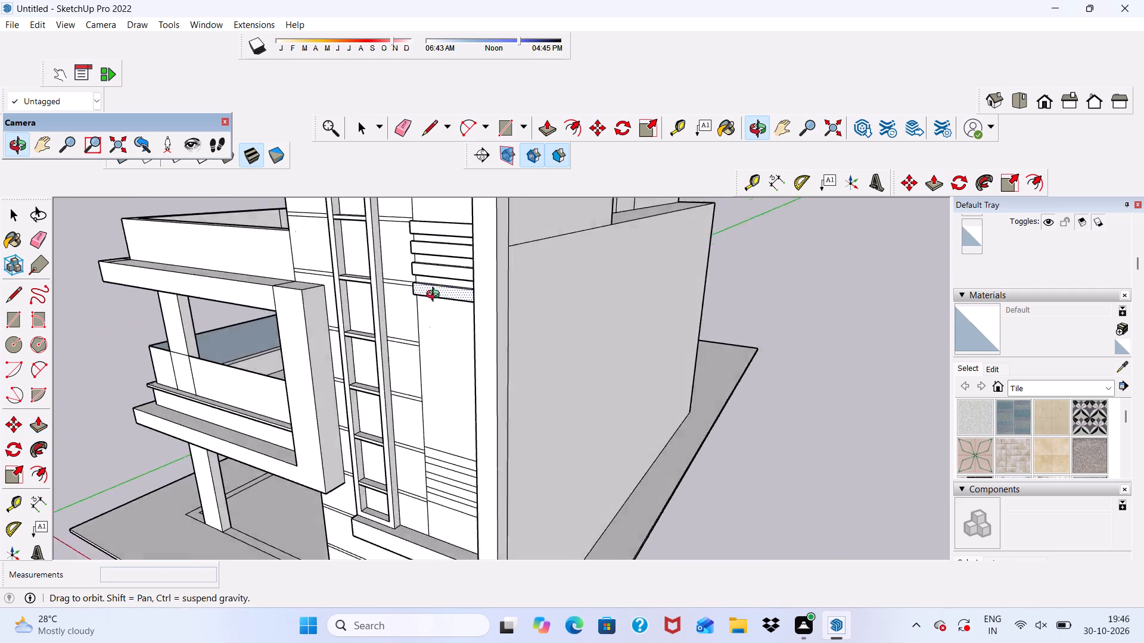
middle_click_drag(436, 296, 561, 240)
scroll(542, 447, "up", 7)
left_click(548, 376)
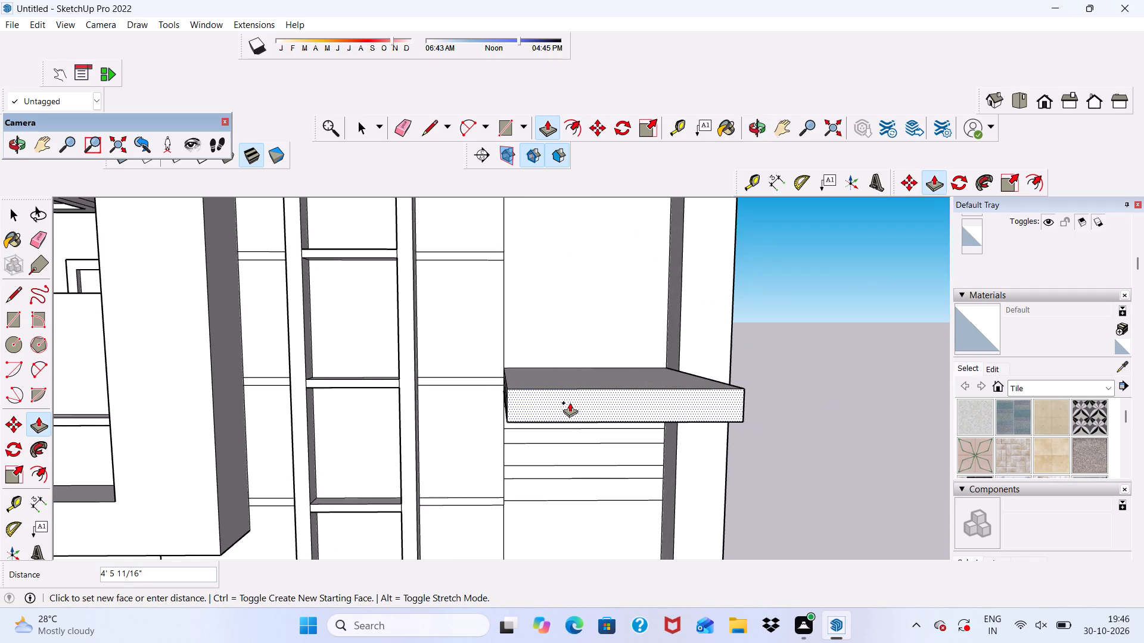
key("3")
key("shift+quotedbl")
key("Return")
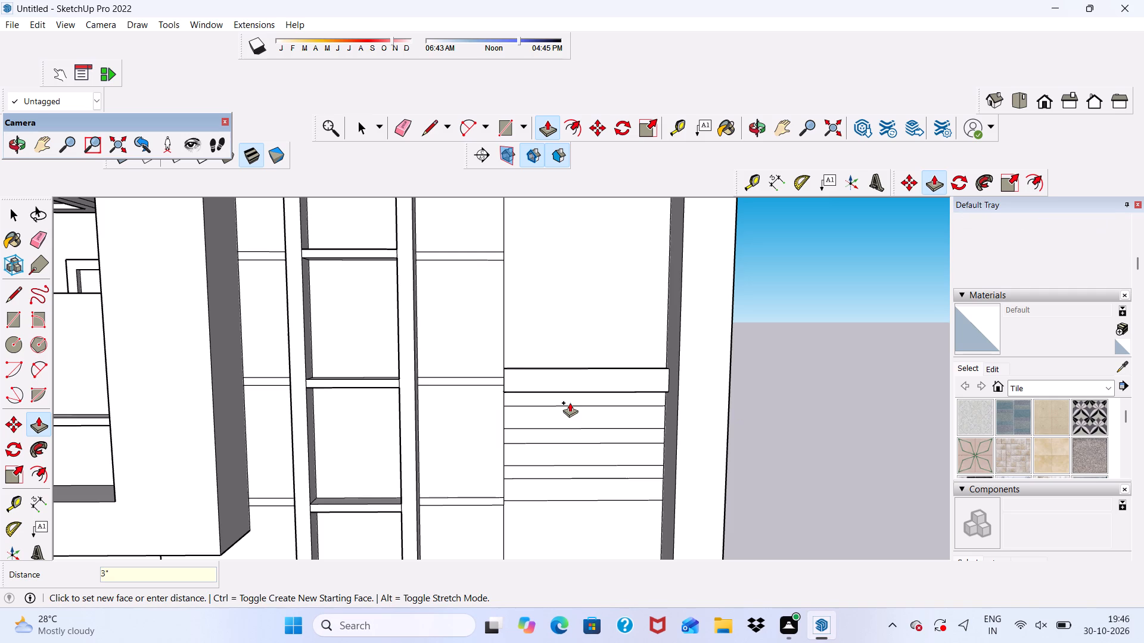
Extrude the remaining three strips of the lower group by 3", flush with the group's top strip.
middle_click_drag(558, 395, 503, 480)
scroll(478, 343, "down", 5)
scroll(485, 463, "up", 7)
left_click(485, 464)
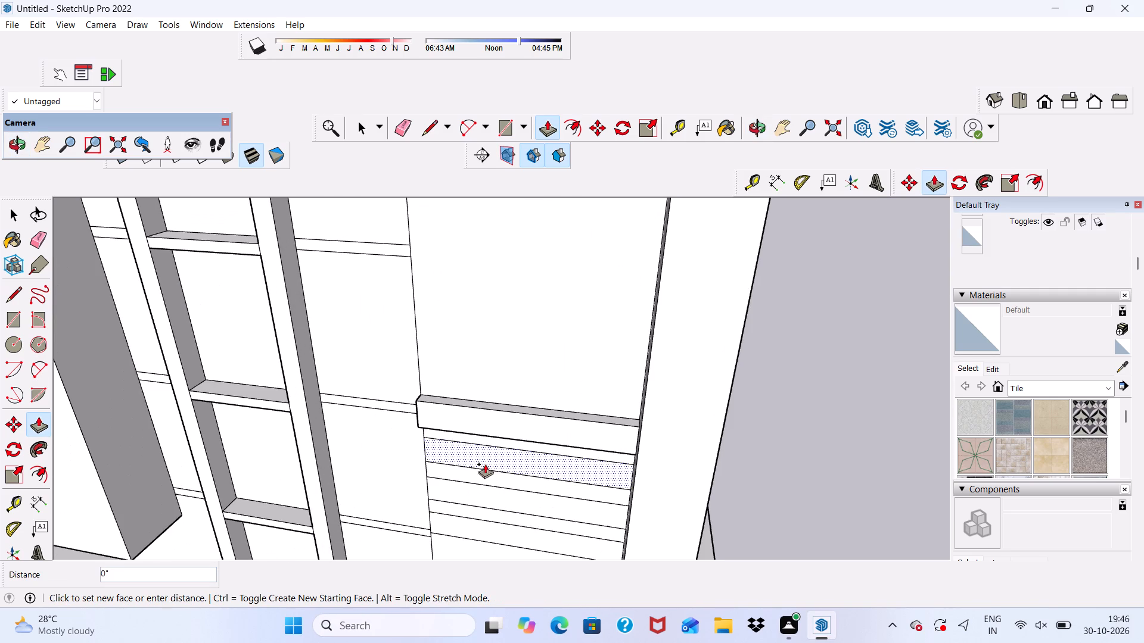
scroll(449, 432, "up", 2)
left_click(450, 432)
left_click(441, 507)
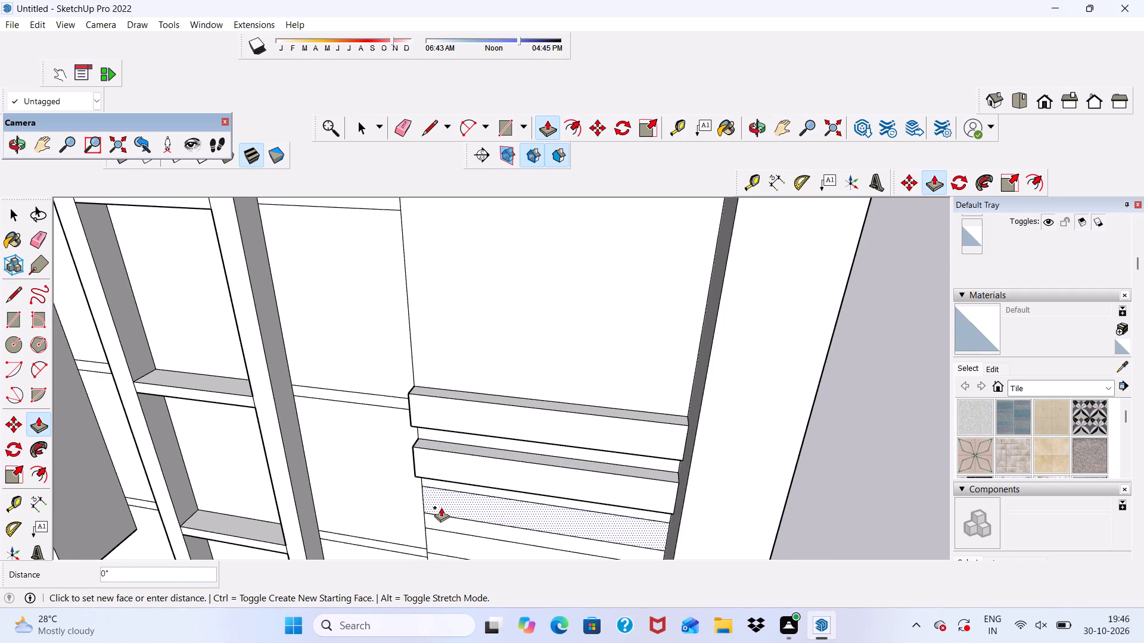
scroll(463, 464, "up", 1)
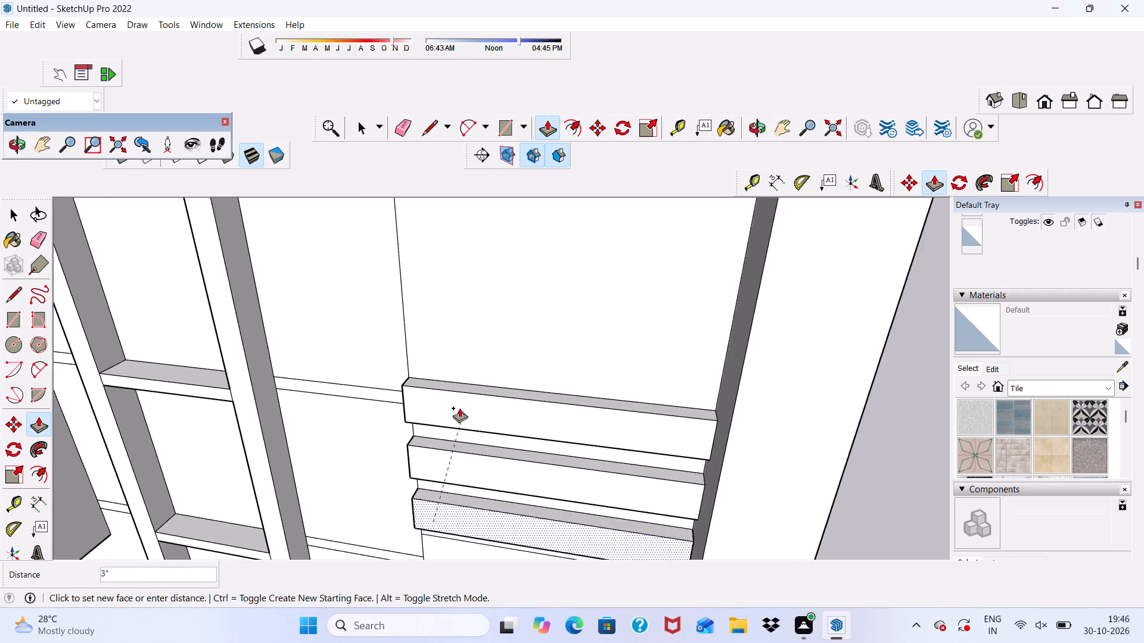
scroll(456, 391, "down", 5)
middle_click_drag(438, 469, 550, 447)
scroll(574, 427, "up", 6)
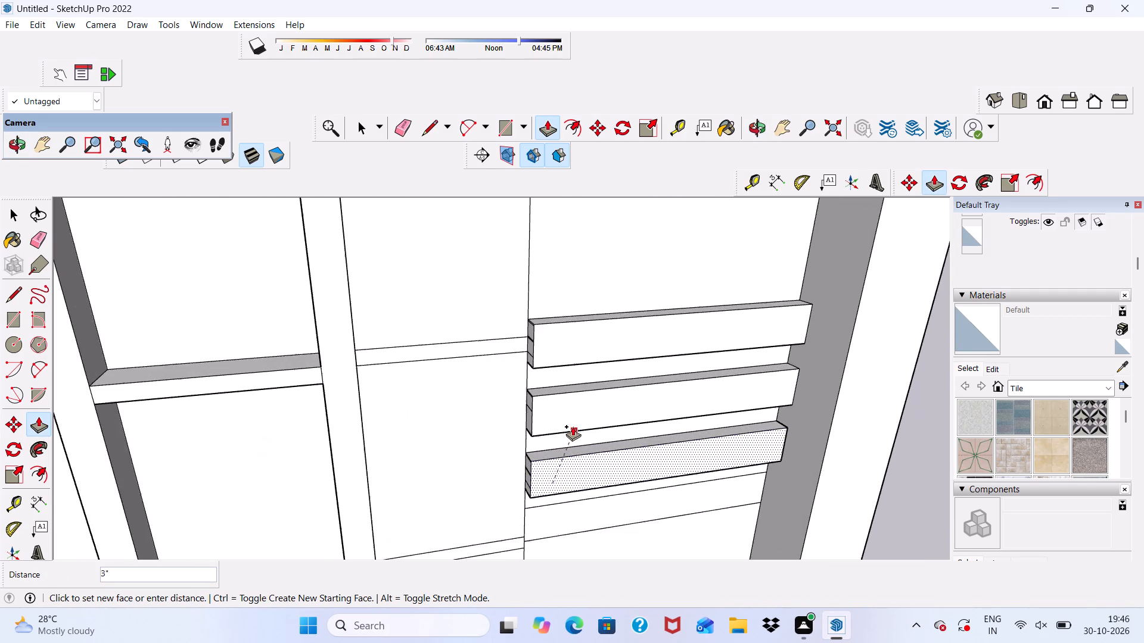
left_click(568, 429)
scroll(553, 467, "down", 1)
left_click(548, 523)
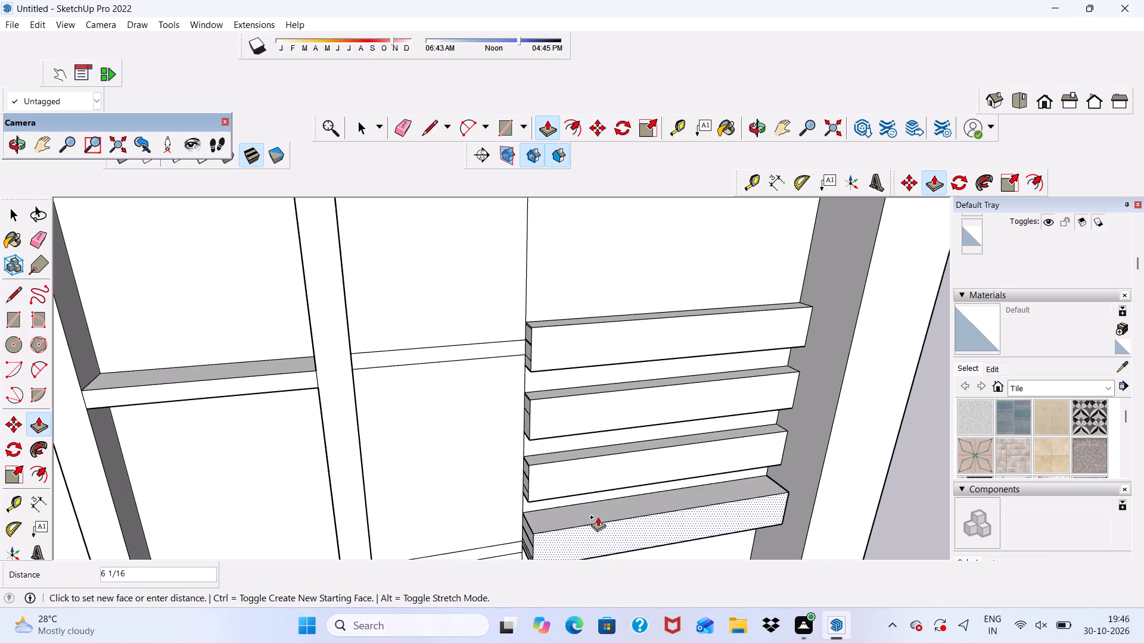
left_click(583, 491)
scroll(583, 491, "down", 2)
Erase the stray edges across the end faces of the upper two strips in the lower group.
middle_click_drag(583, 490, 660, 432)
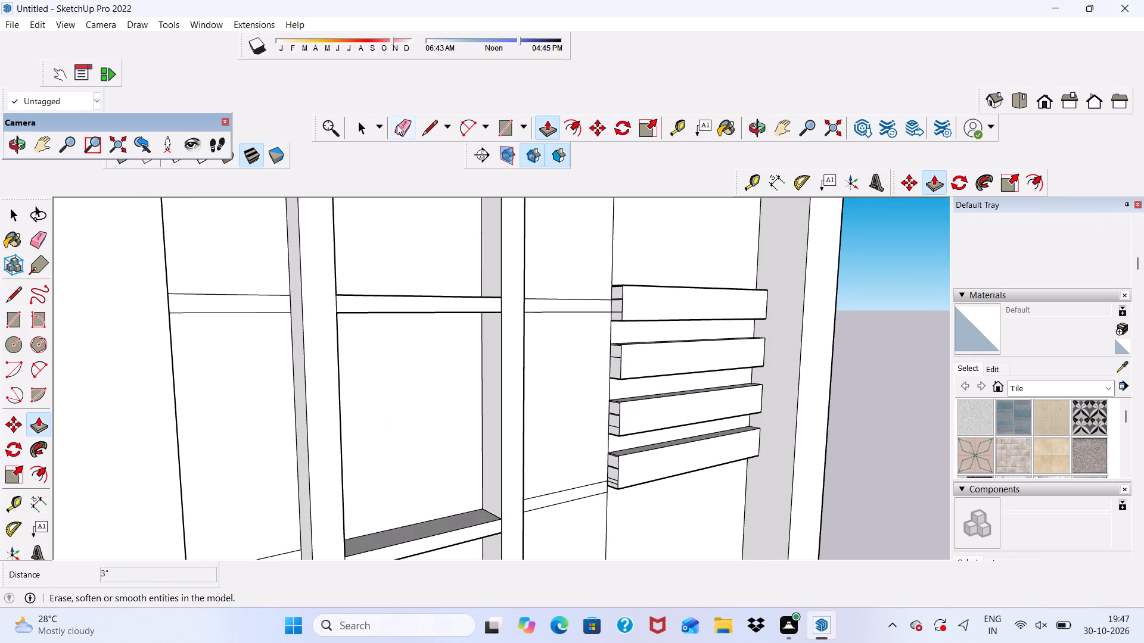
left_click(396, 125)
scroll(624, 399, "up", 10)
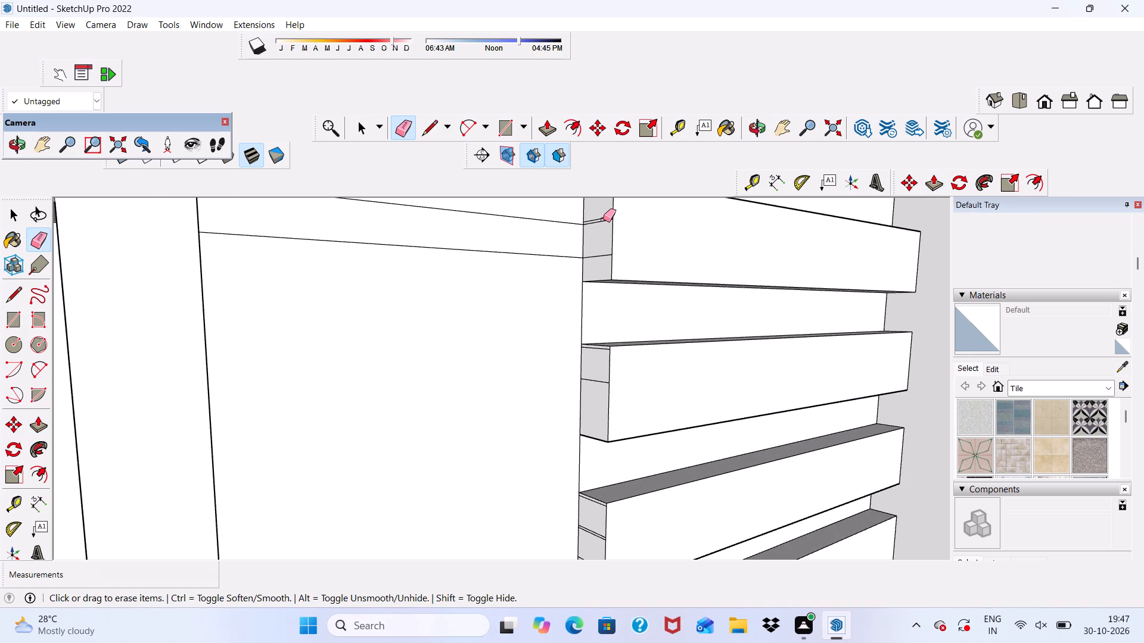
left_click_drag(603, 219, 595, 261)
scroll(592, 358, "up", 1)
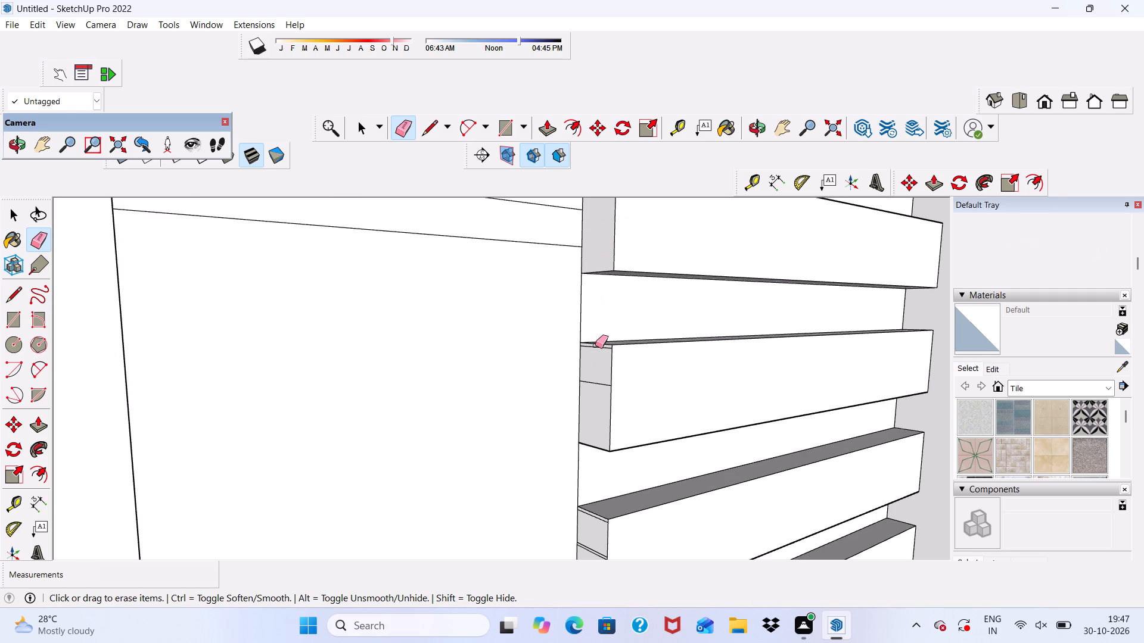
left_click(596, 348)
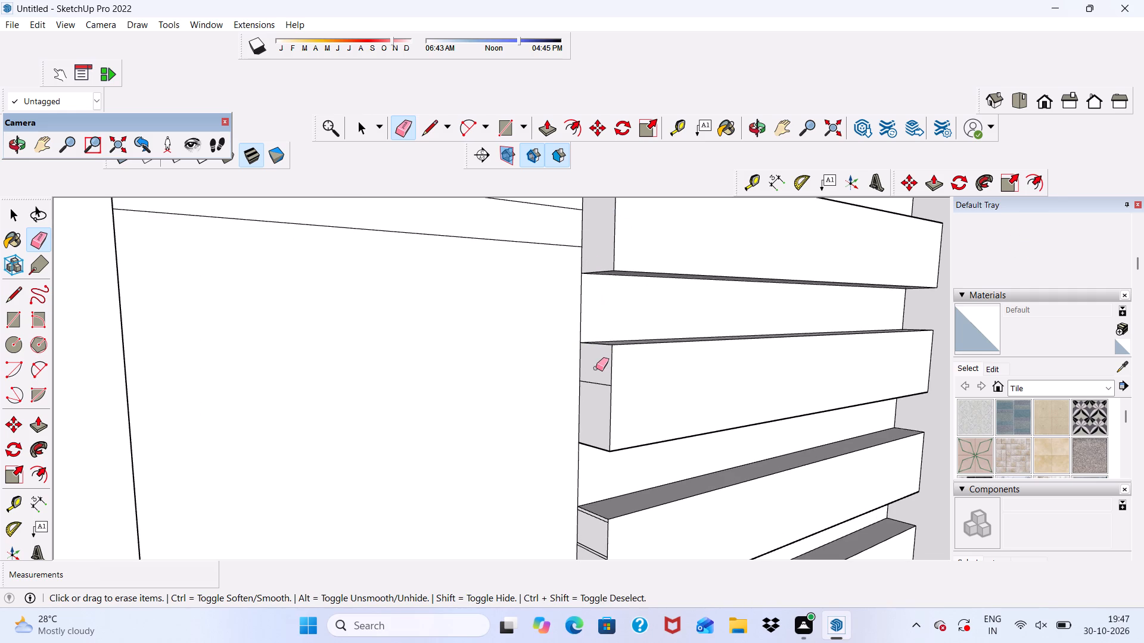
left_click_drag(596, 372, 596, 392)
Erase the stray edges across the end faces of the bottom two strips in the lower group.
scroll(607, 308, "down", 6)
scroll(613, 472, "up", 15)
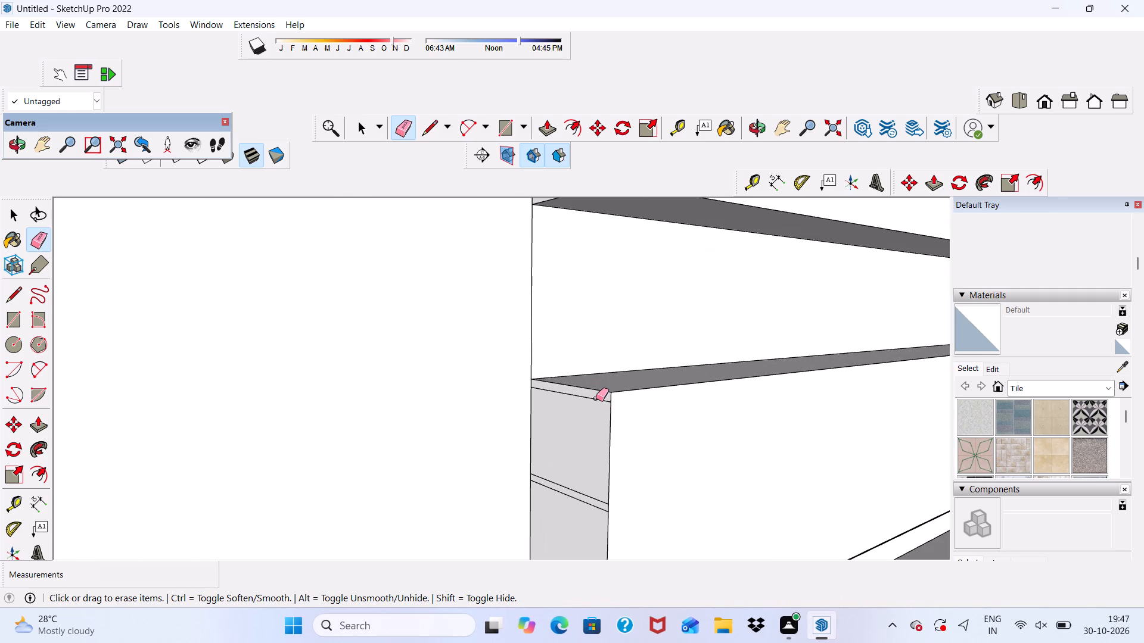
left_click_drag(596, 398, 569, 520)
scroll(572, 378, "down", 6)
scroll(587, 445, "up", 5)
left_click_drag(576, 491, 557, 525)
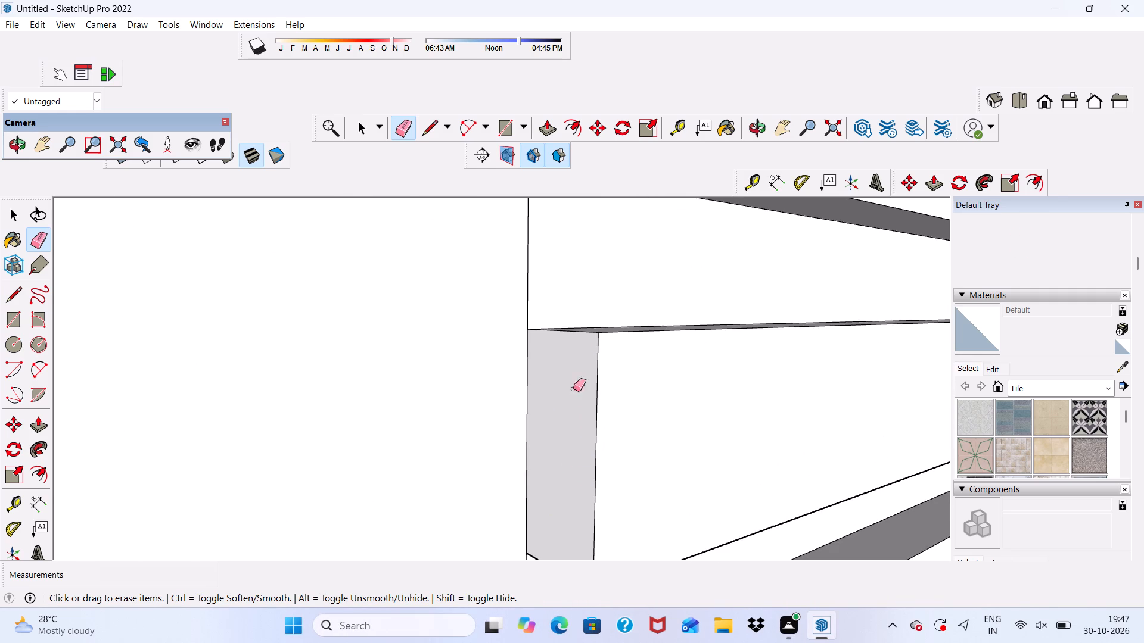
scroll(577, 278, "down", 6)
scroll(653, 250, "down", 6)
scroll(613, 419, "up", 9)
left_click_drag(600, 405, 583, 511)
left_click_drag(582, 517, 586, 531)
scroll(562, 392, "down", 6)
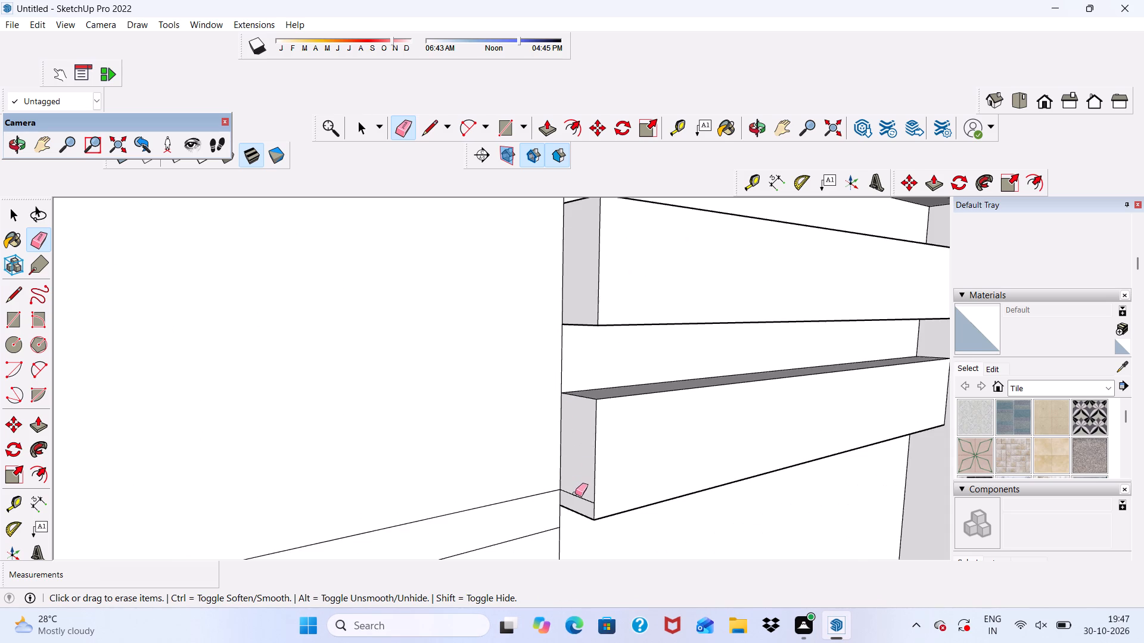
middle_click_drag(576, 492, 599, 460)
left_click(599, 460)
Examine the projecting strips and the whole house from the front, from below and from the tower side.
scroll(585, 369, "down", 3)
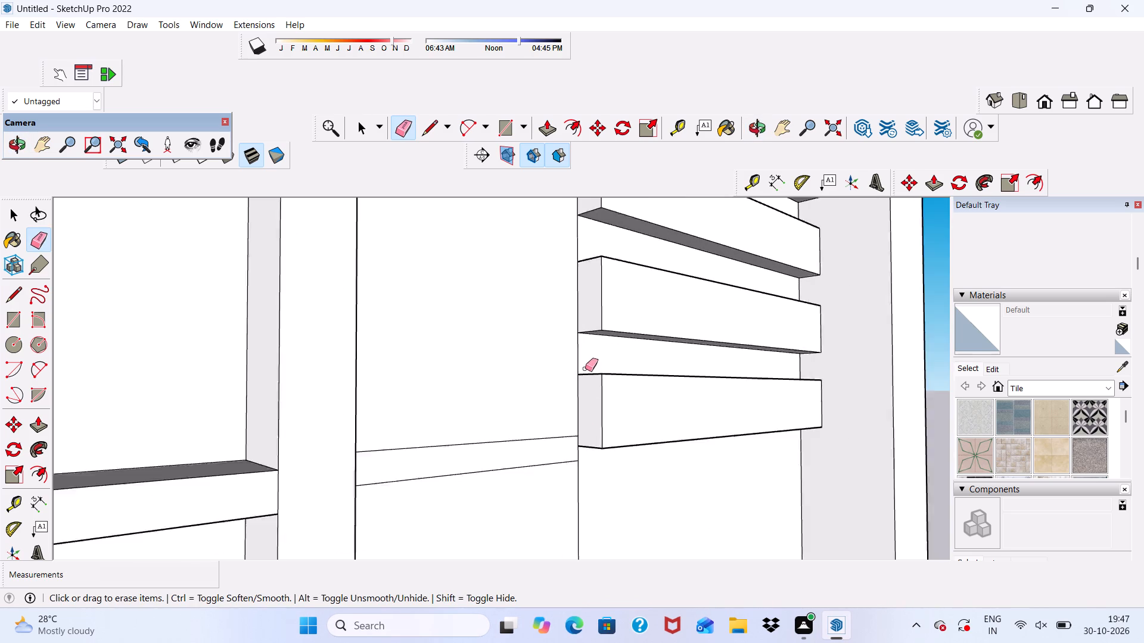
scroll(585, 369, "down", 2)
middle_click_drag(607, 435, 472, 327)
scroll(471, 327, "down", 7)
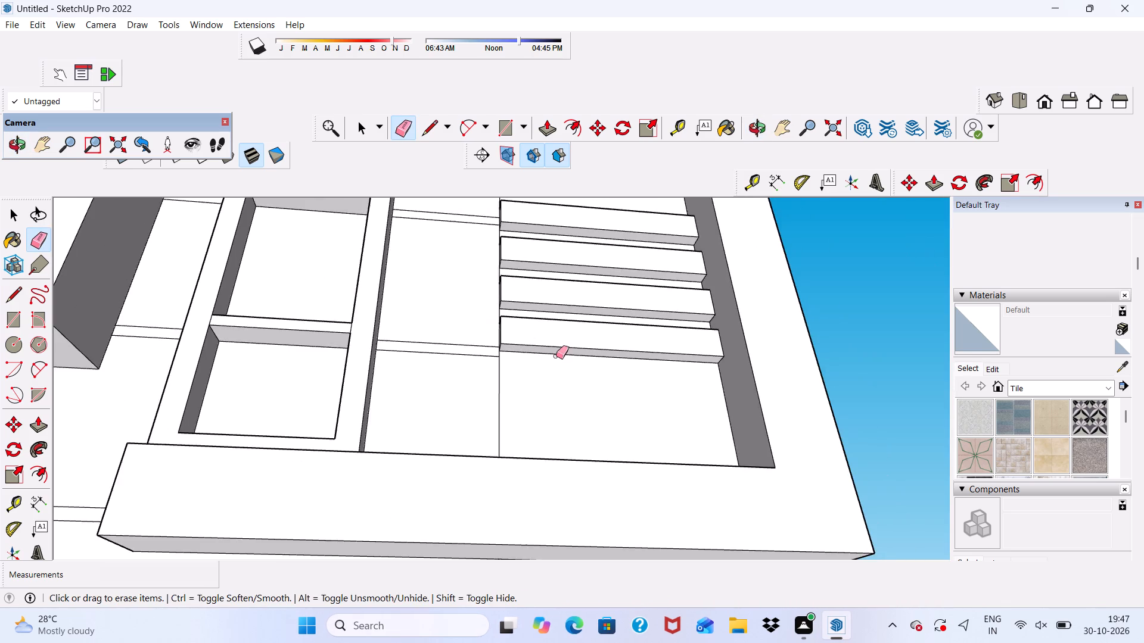
middle_click_drag(557, 356, 484, 441)
scroll(509, 330, "down", 20)
scroll(509, 330, "down", 4)
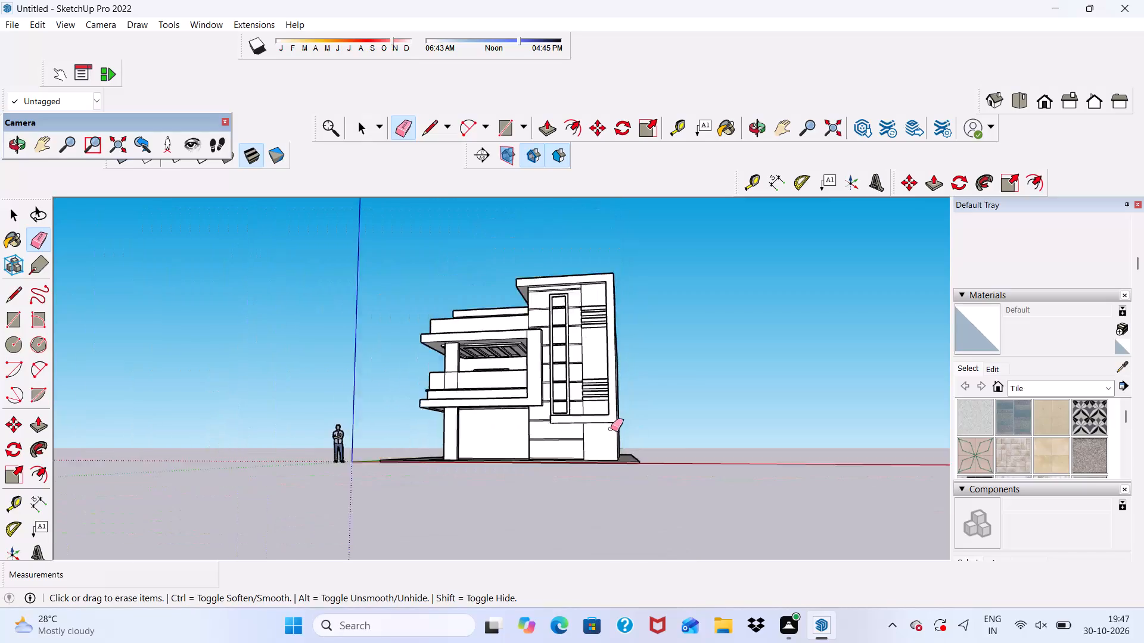
scroll(611, 429, "down", 1)
scroll(536, 295, "up", 7)
scroll(585, 371, "up", 5)
middle_click_drag(574, 316, 656, 314)
scroll(605, 247, "down", 7)
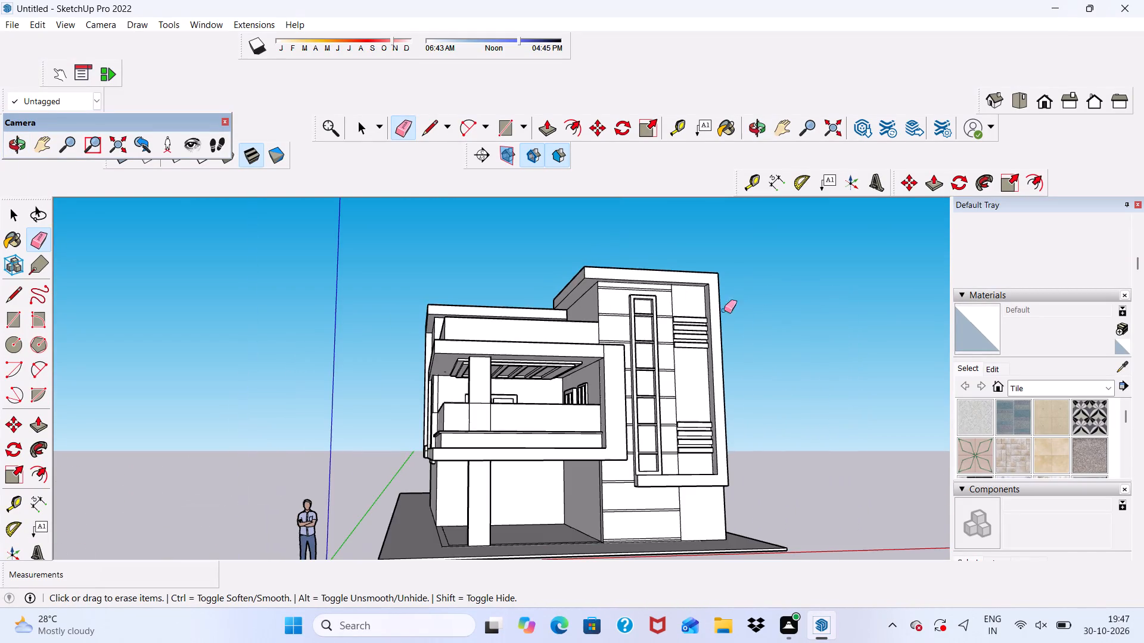
middle_click_drag(669, 332, 537, 291)
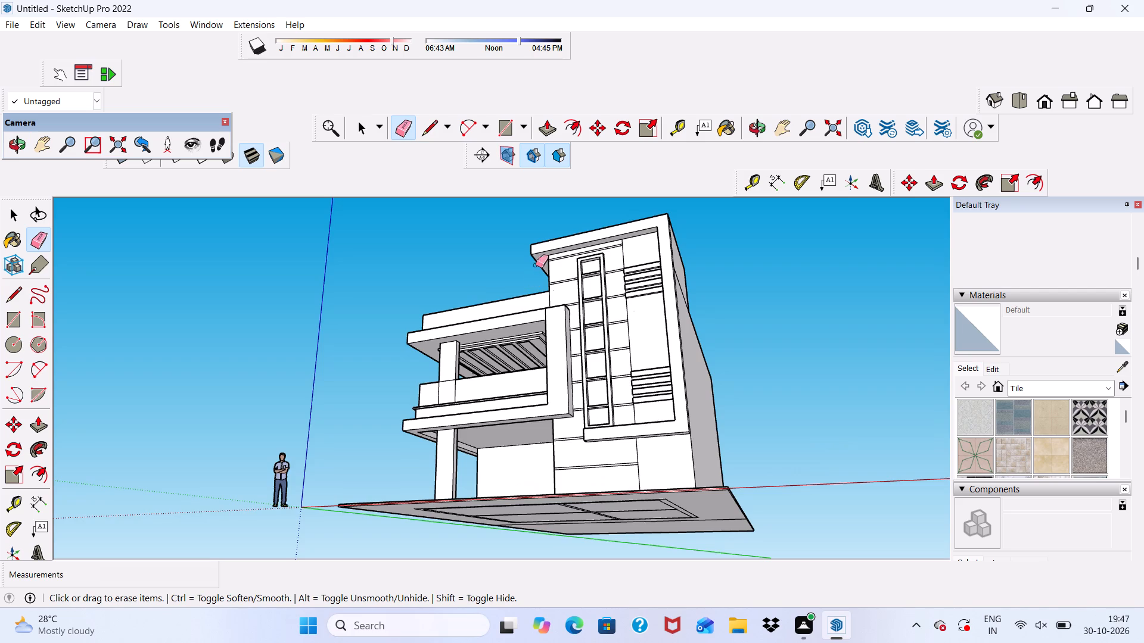
scroll(552, 236, "down", 9)
middle_click_drag(595, 289, 486, 410)
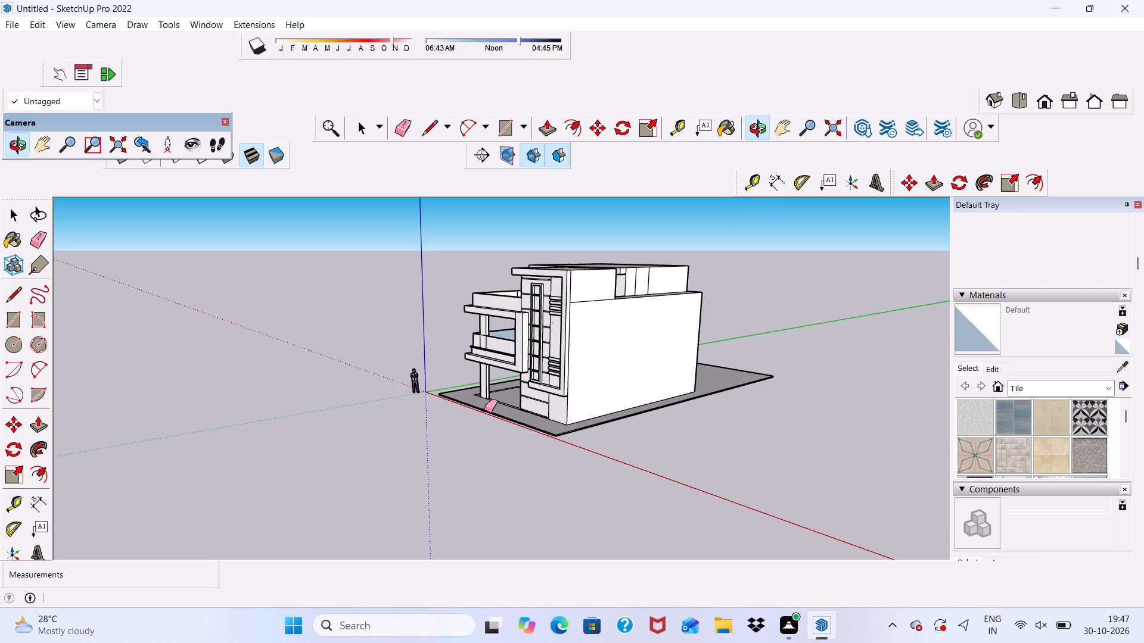
scroll(580, 345, "up", 6)
scroll(573, 395, "up", 6)
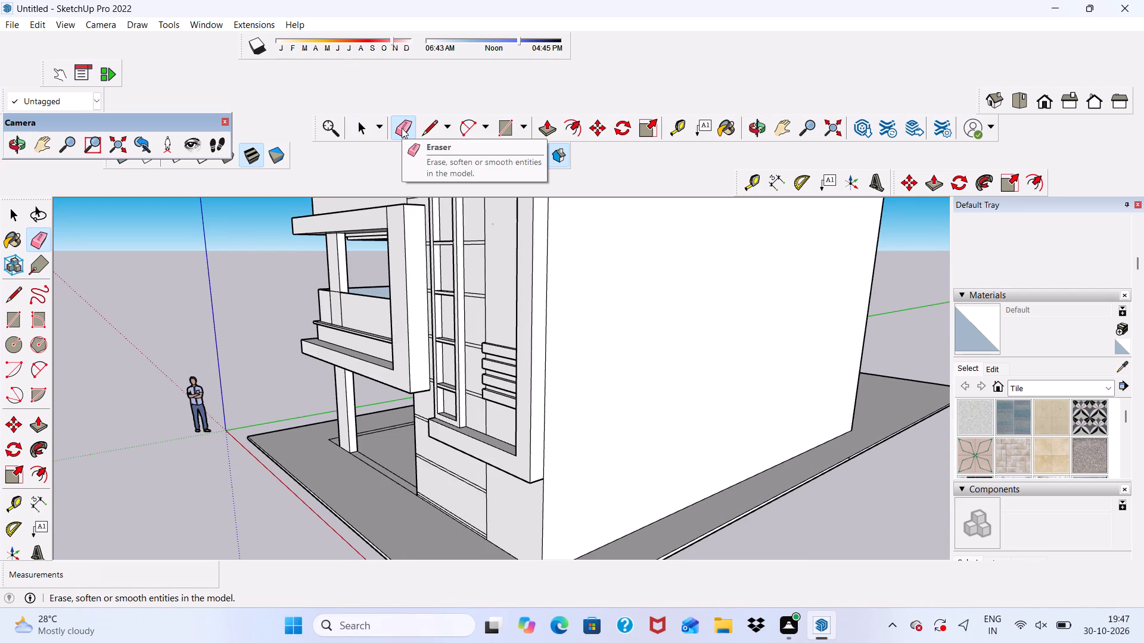
scroll(402, 128, "down", 7)
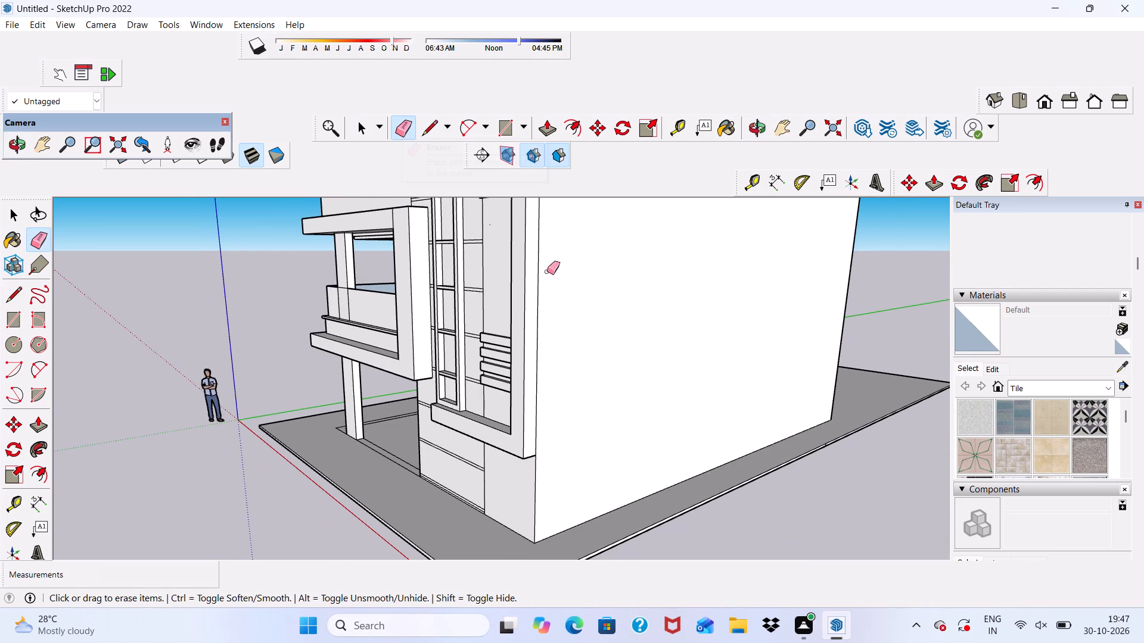
scroll(503, 207, "down", 3)
Erase the short stray edge on the base slab's outer edge along the tower-side wall.
left_click_drag(542, 127, 554, 140)
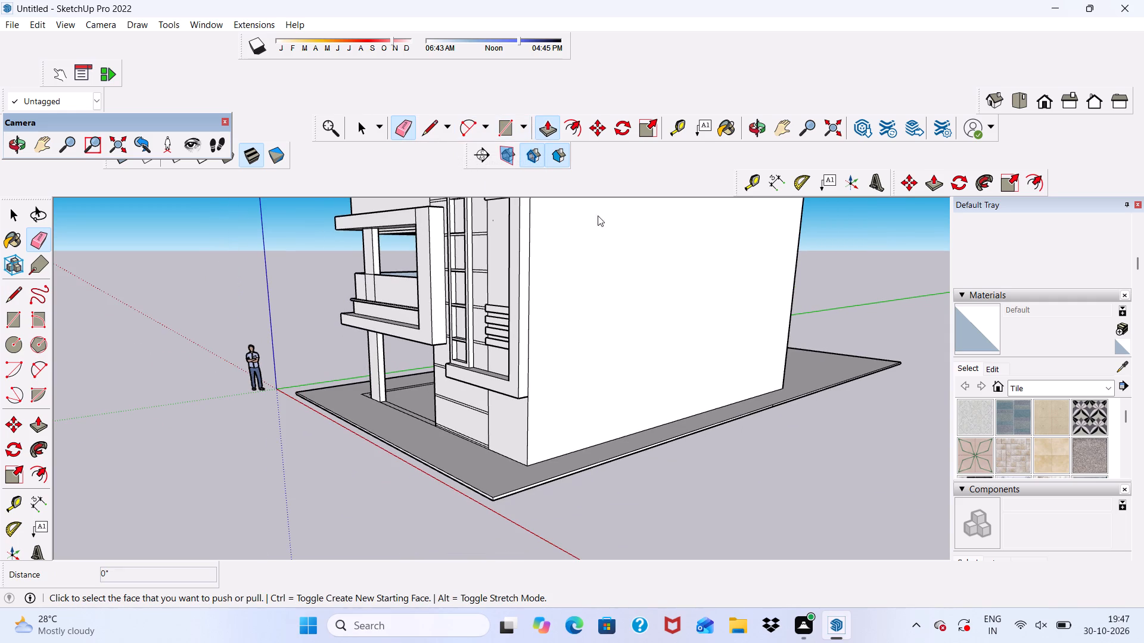
scroll(615, 345, "up", 5)
scroll(589, 436, "down", 7)
left_click(403, 130)
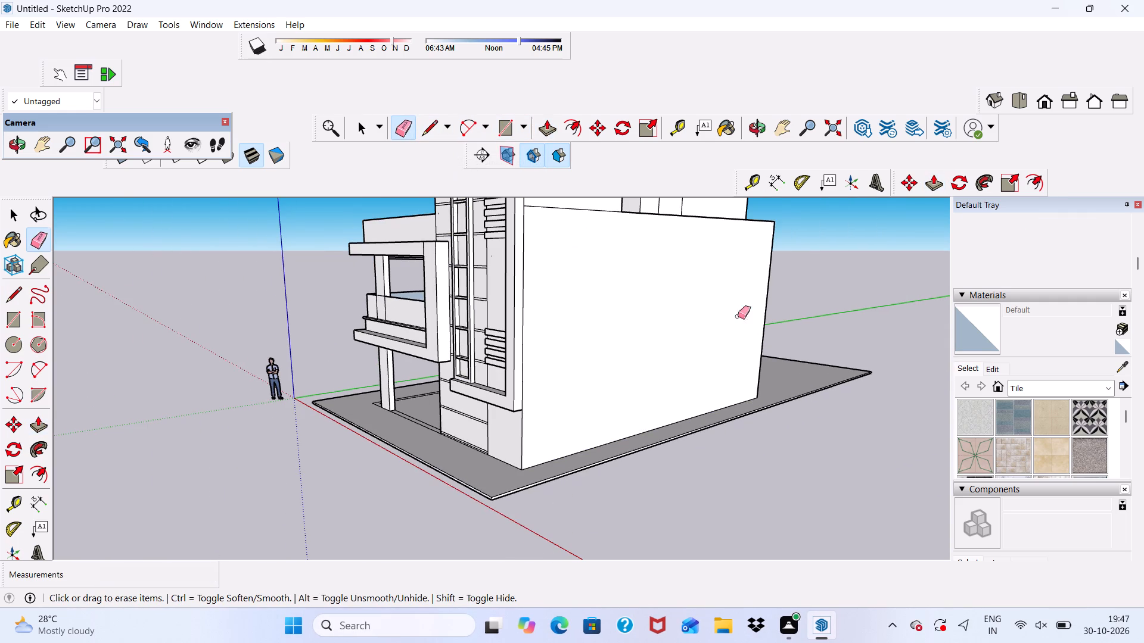
scroll(762, 334, "up", 10)
scroll(741, 482, "up", 9)
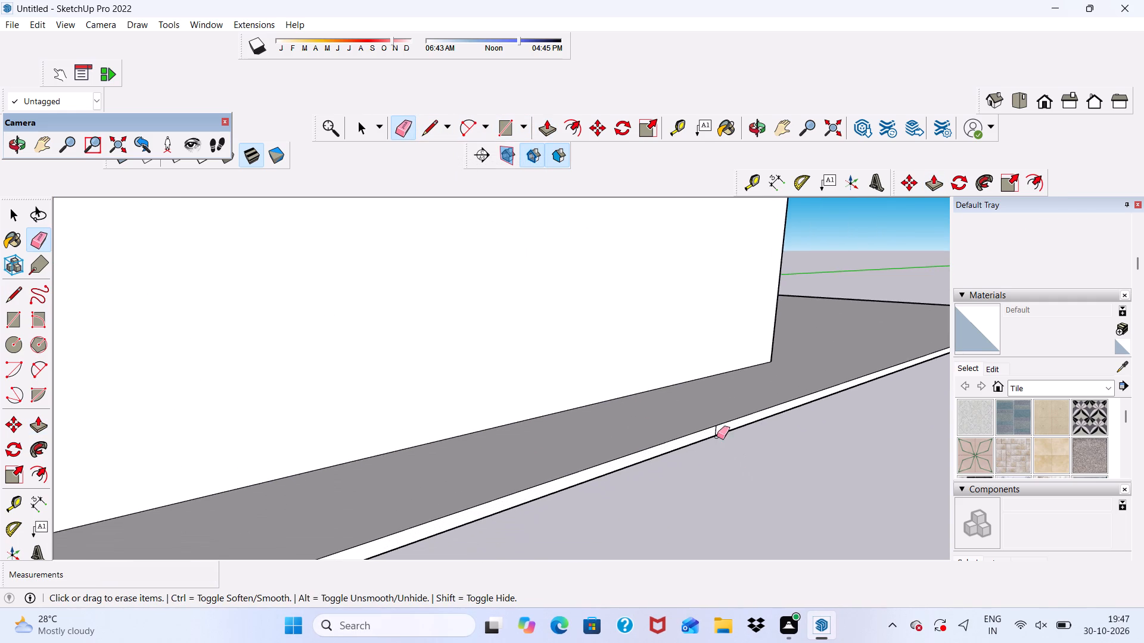
scroll(714, 433, "up", 3)
scroll(714, 433, "down", 1)
left_click(716, 430)
scroll(620, 355, "down", 6)
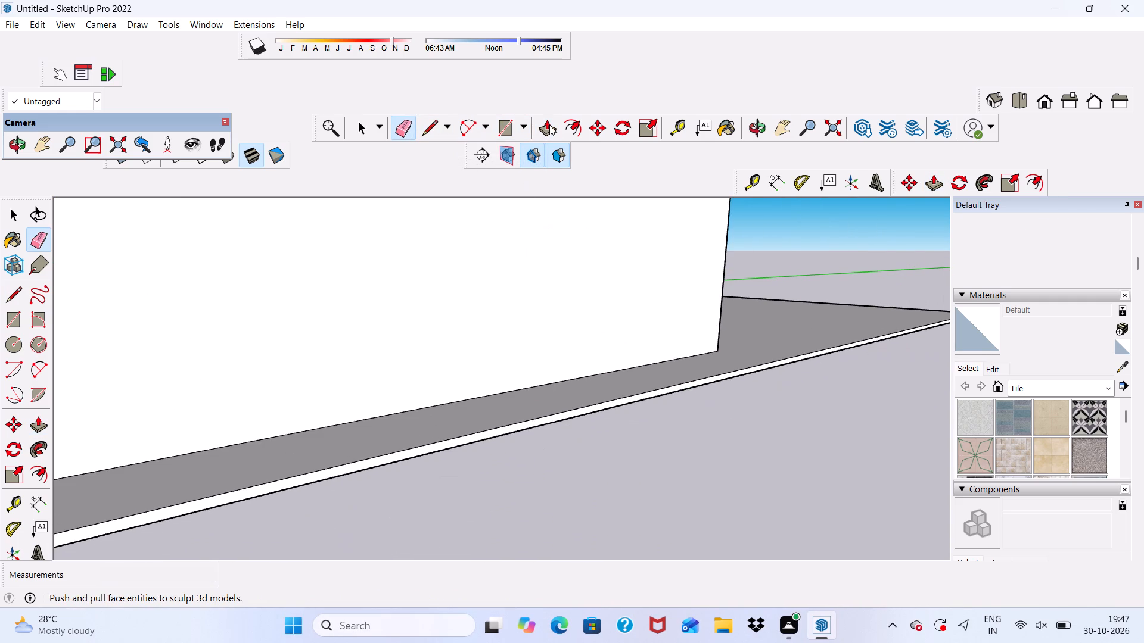
Push/Pull the base slab's outer edge face along the tower-side wall outward by about 18' 3".
left_click(549, 125)
scroll(589, 284, "down", 5)
scroll(473, 442, "up", 5)
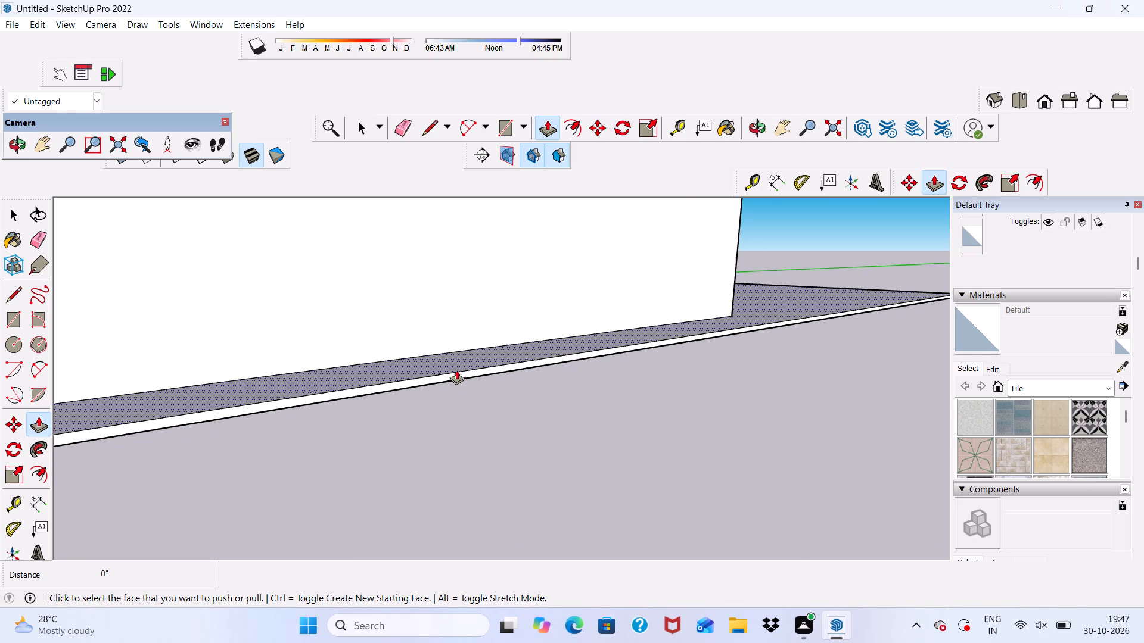
left_click(453, 375)
scroll(533, 470, "down", 11)
scroll(621, 363, "down", 4)
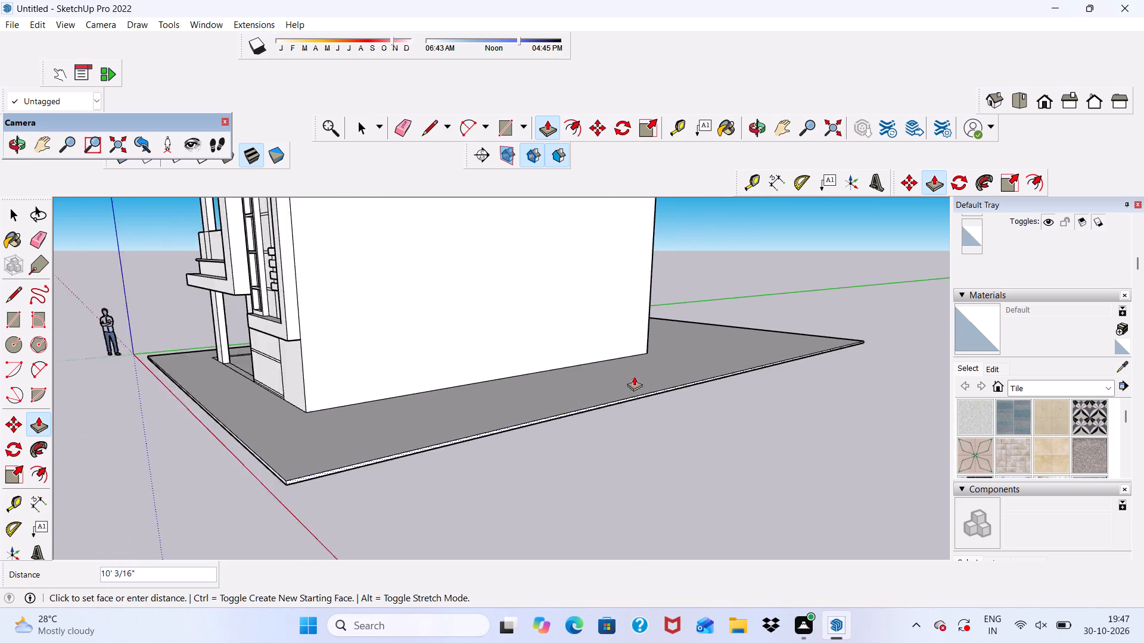
scroll(634, 376, "down", 1)
left_click(672, 412)
scroll(542, 385, "down", 2)
middle_click_drag(539, 386, 663, 448)
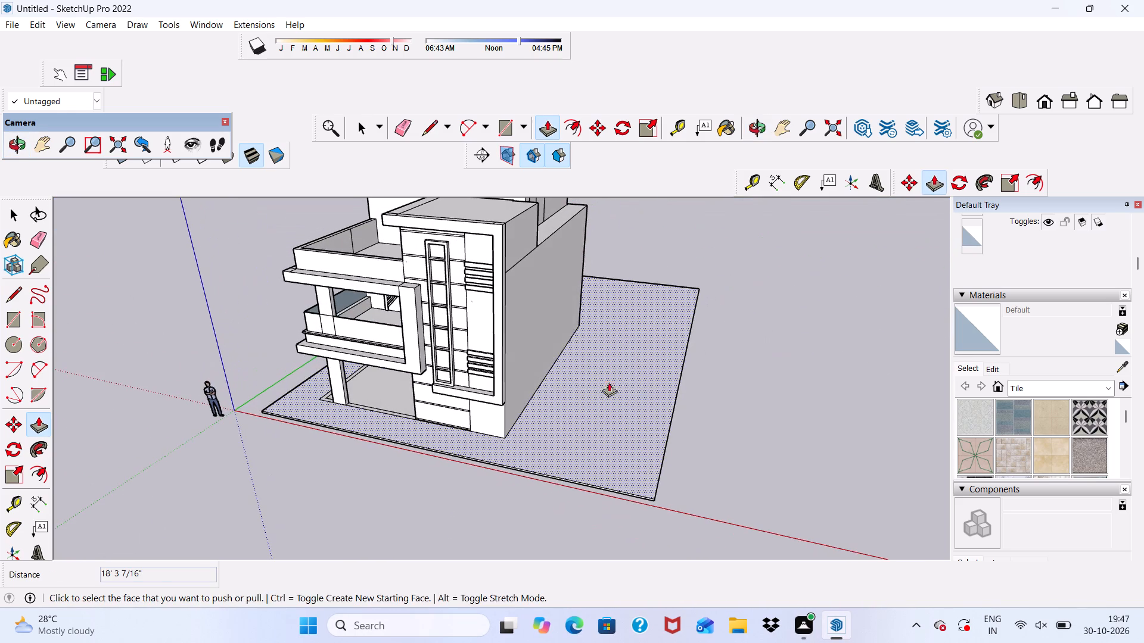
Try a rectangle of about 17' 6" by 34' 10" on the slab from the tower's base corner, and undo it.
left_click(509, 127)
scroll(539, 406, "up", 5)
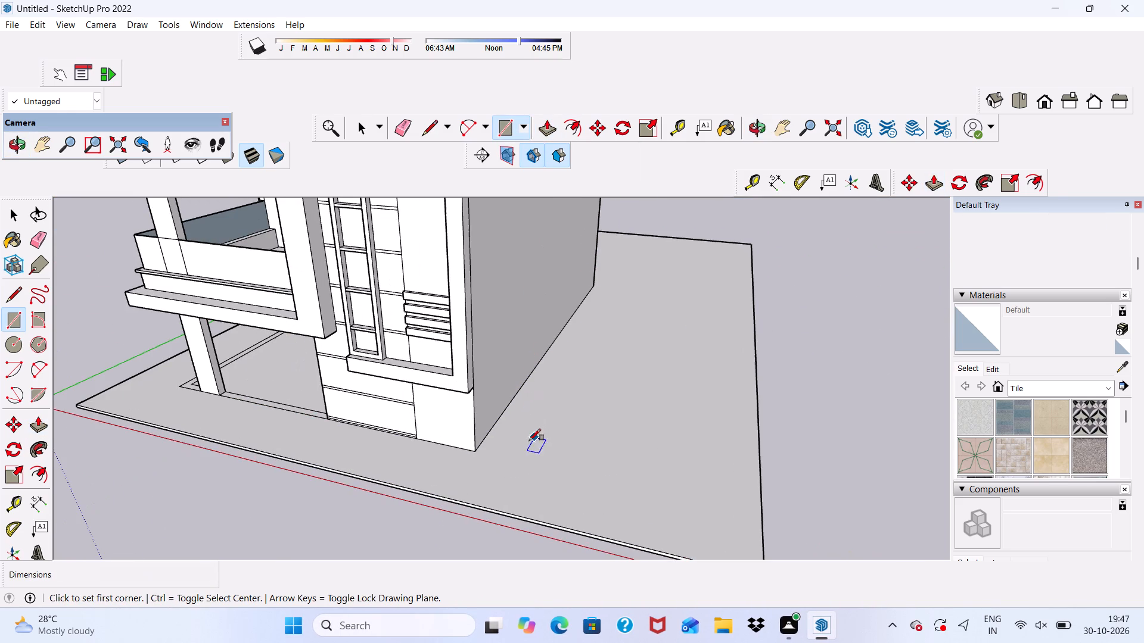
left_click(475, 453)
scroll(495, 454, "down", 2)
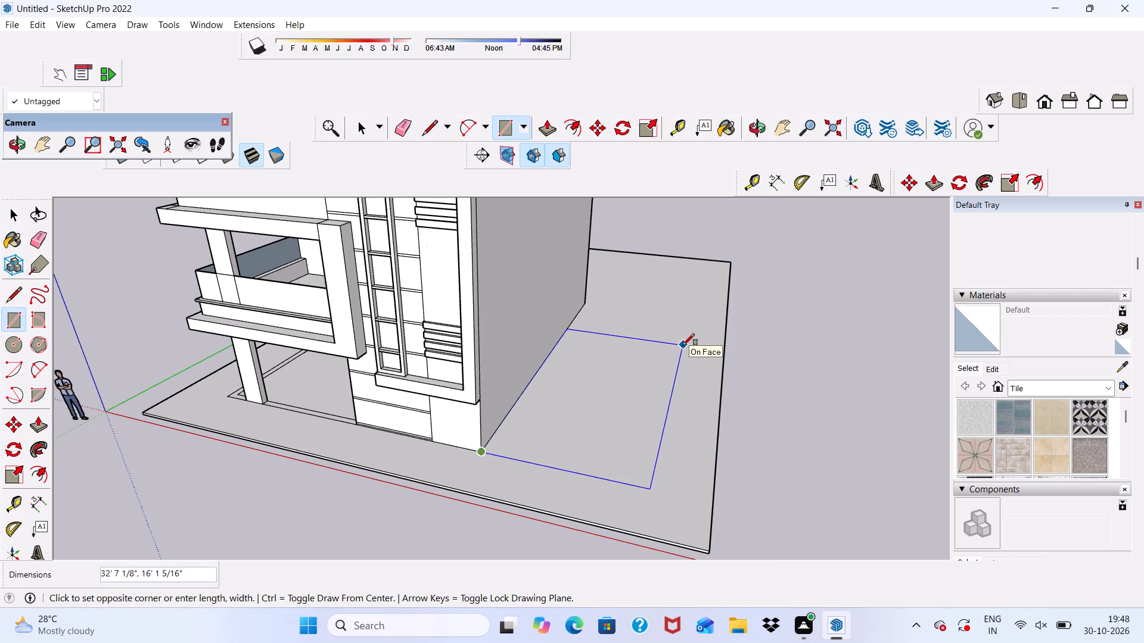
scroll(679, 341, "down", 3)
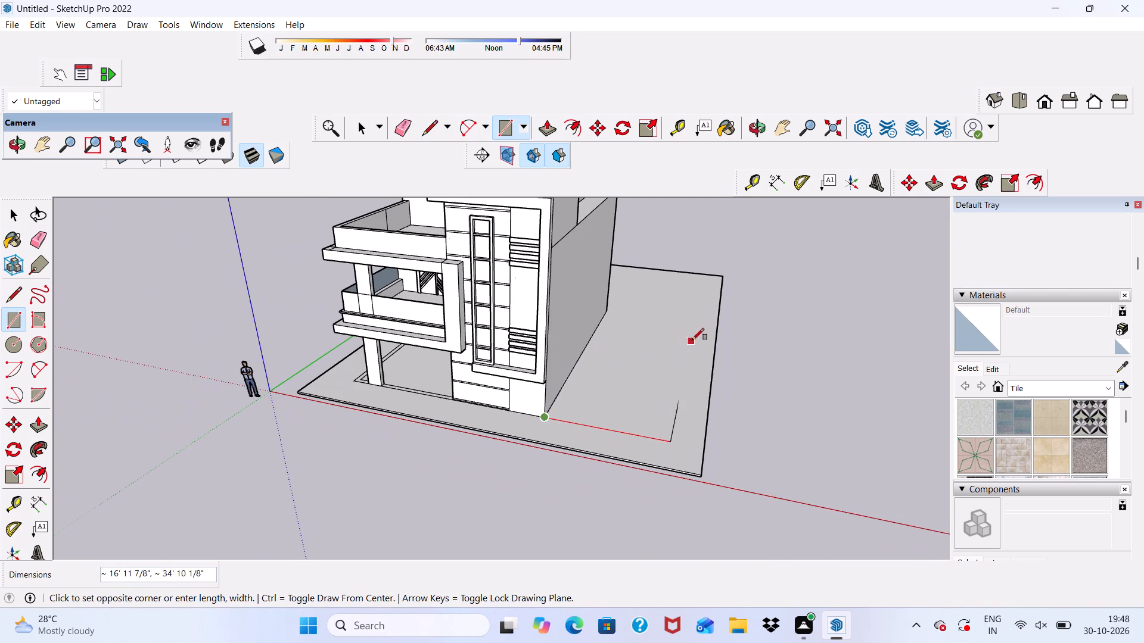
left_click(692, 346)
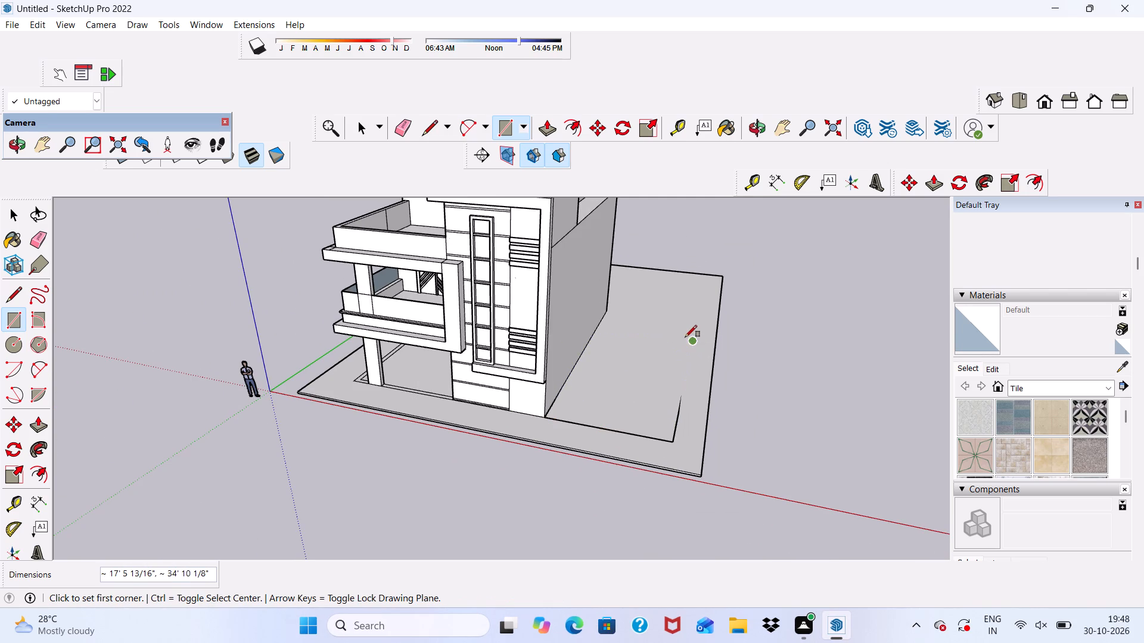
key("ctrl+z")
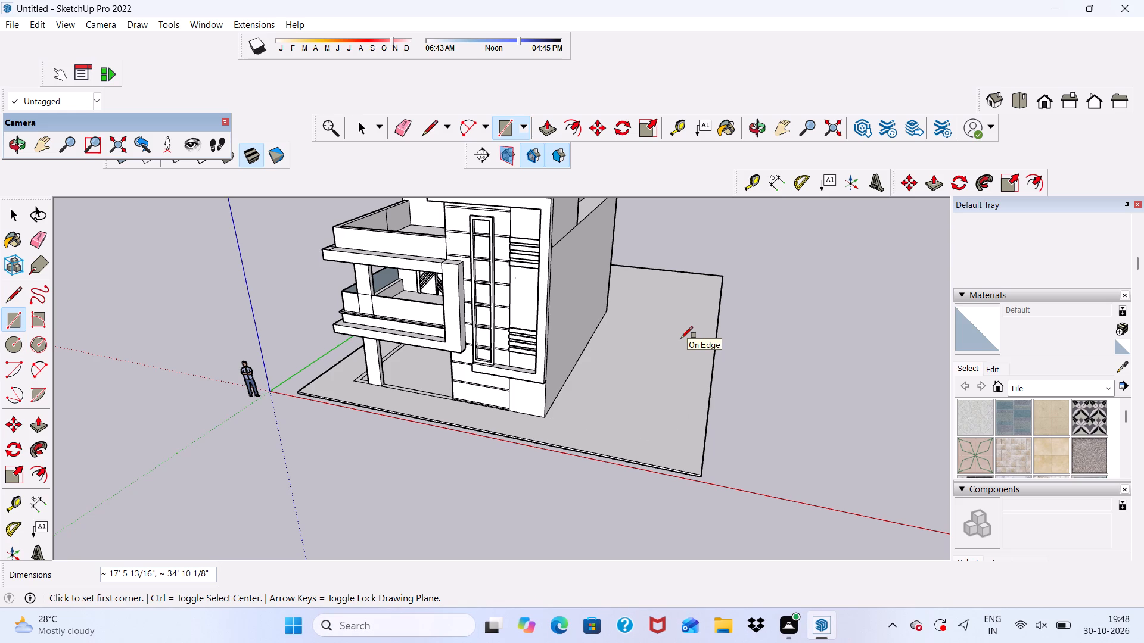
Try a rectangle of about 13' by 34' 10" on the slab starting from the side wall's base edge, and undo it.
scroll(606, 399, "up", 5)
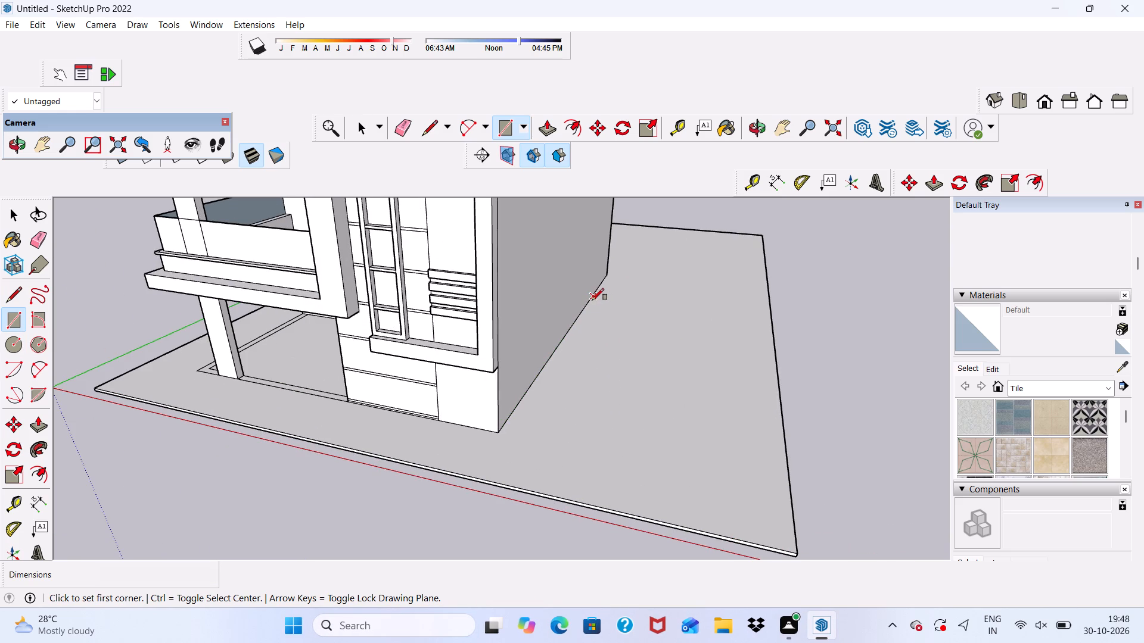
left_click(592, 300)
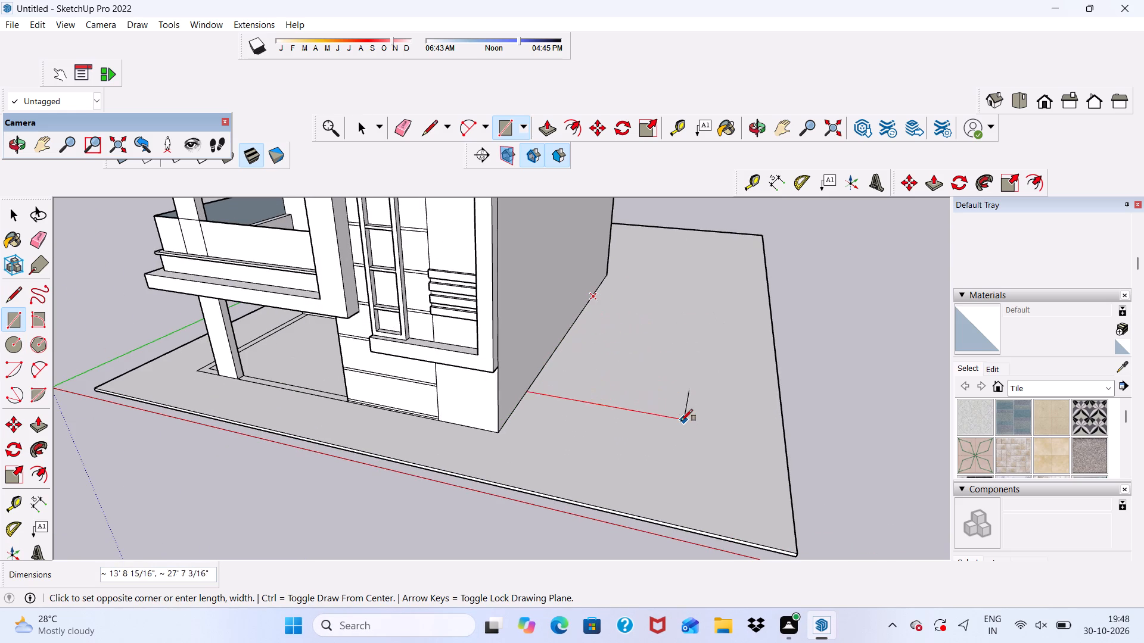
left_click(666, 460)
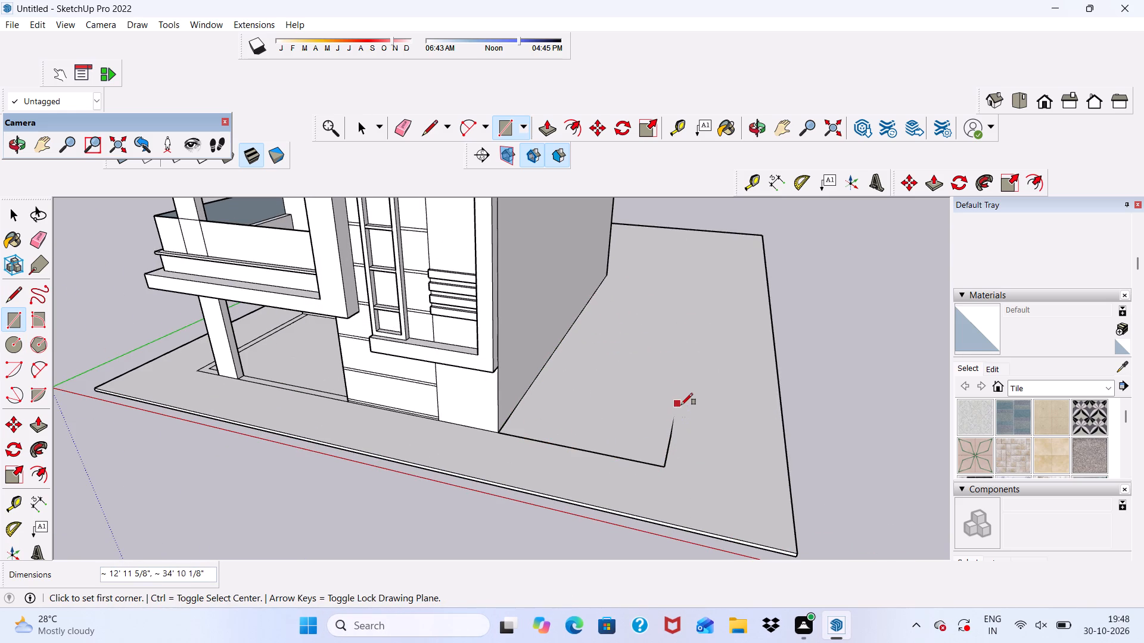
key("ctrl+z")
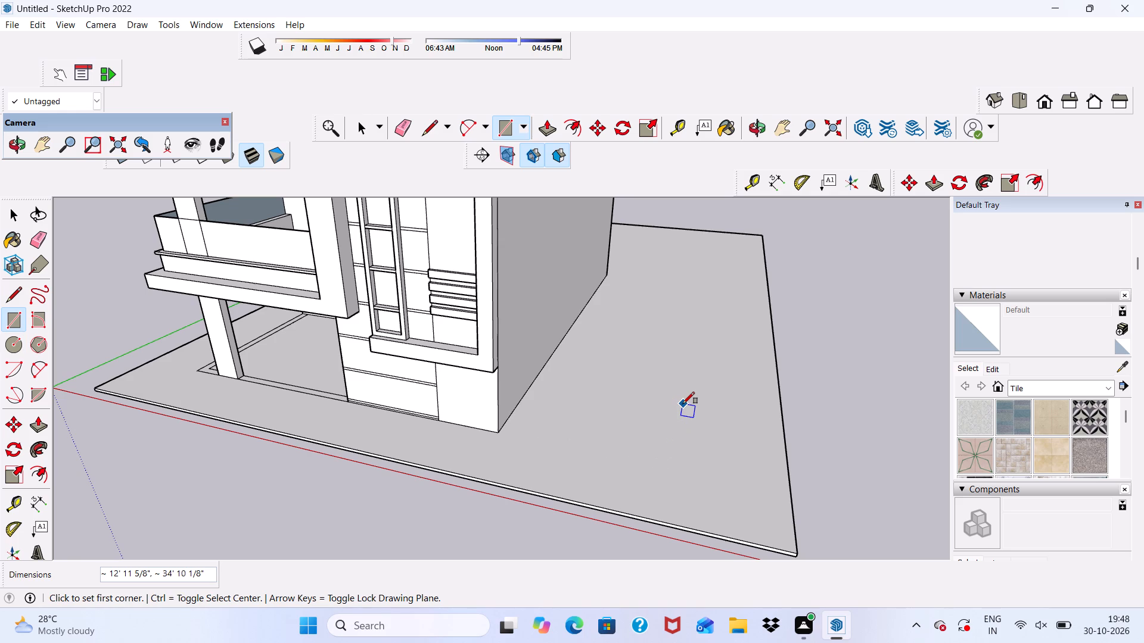
Draw a rectangle about 21' by 10' on the slab, from the tower's base corner along the side wall.
left_click(500, 430)
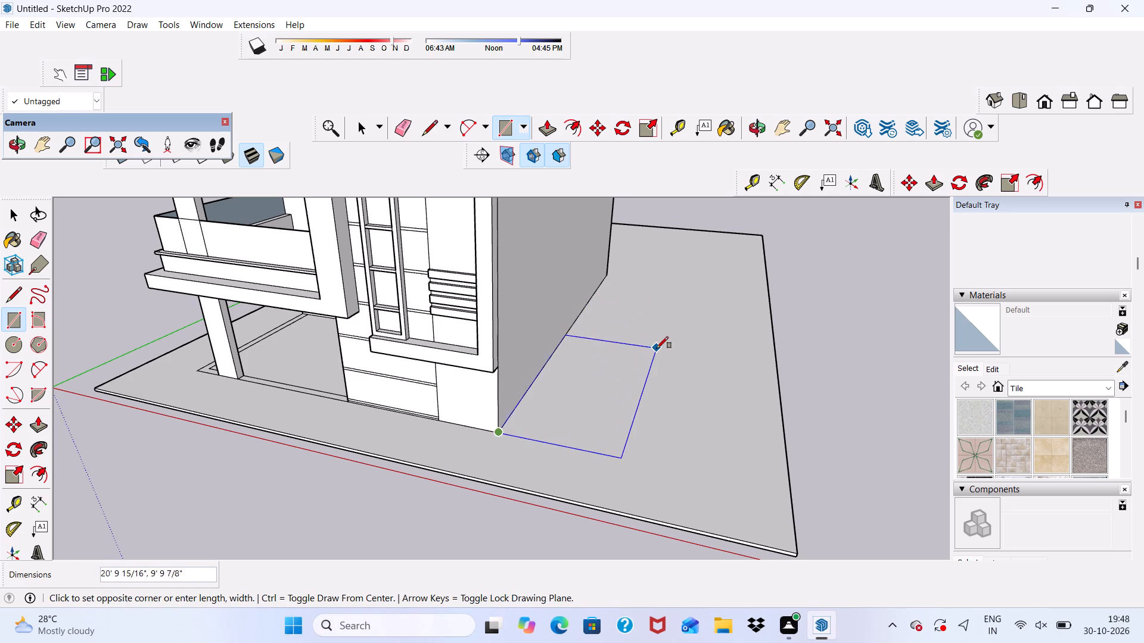
left_click(663, 348)
scroll(662, 327, "down", 1)
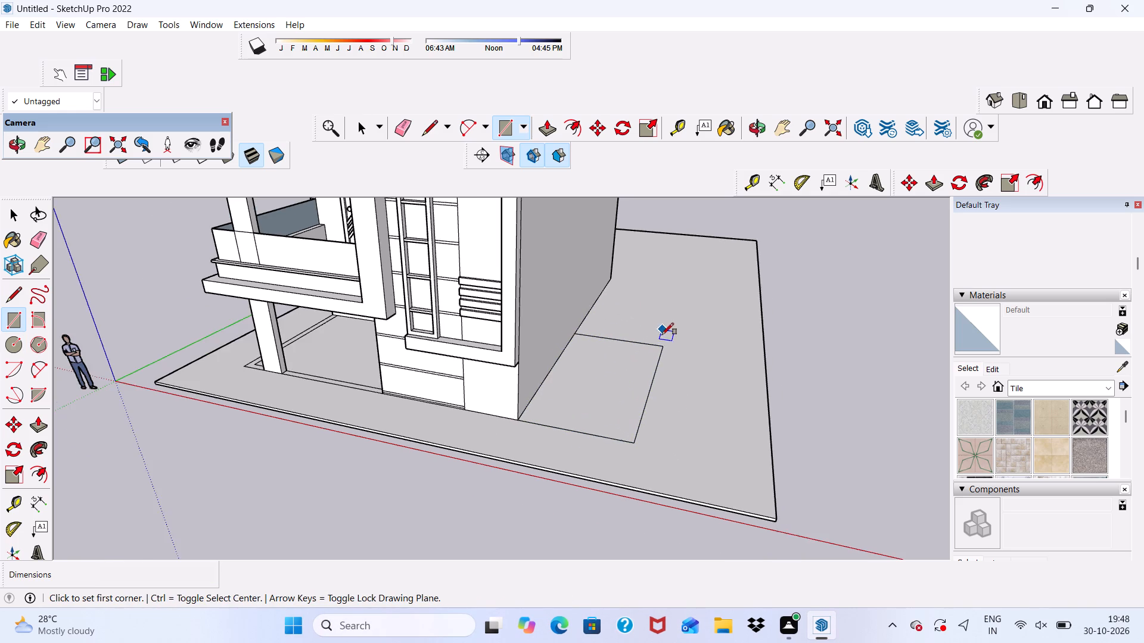
Extrude the rectangle beside the tower upward by 10' to form a side block.
middle_click_drag(663, 336, 600, 283)
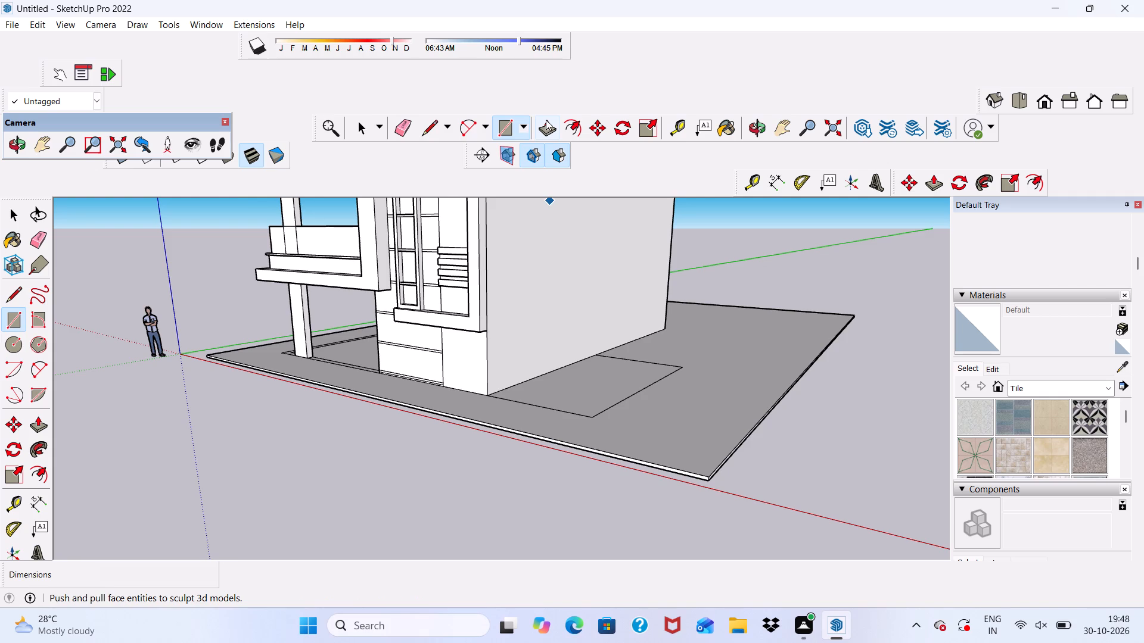
left_click(546, 120)
scroll(596, 338, "up", 3)
left_click(577, 407)
scroll(552, 255, "down", 11)
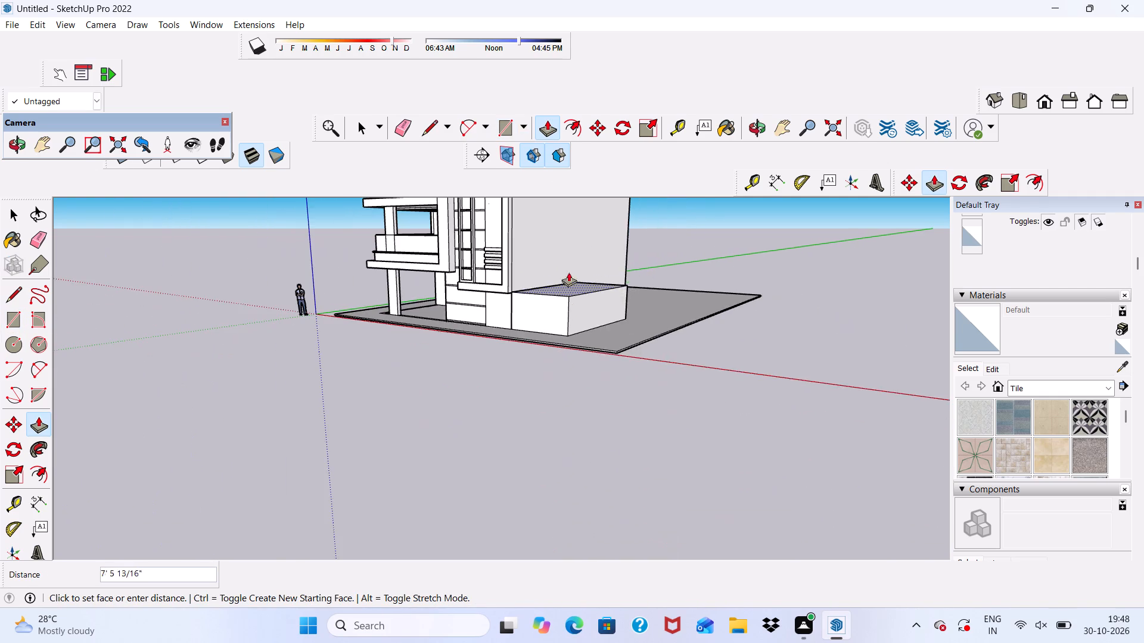
scroll(533, 234, "up", 5)
type("10'")
key("Return")
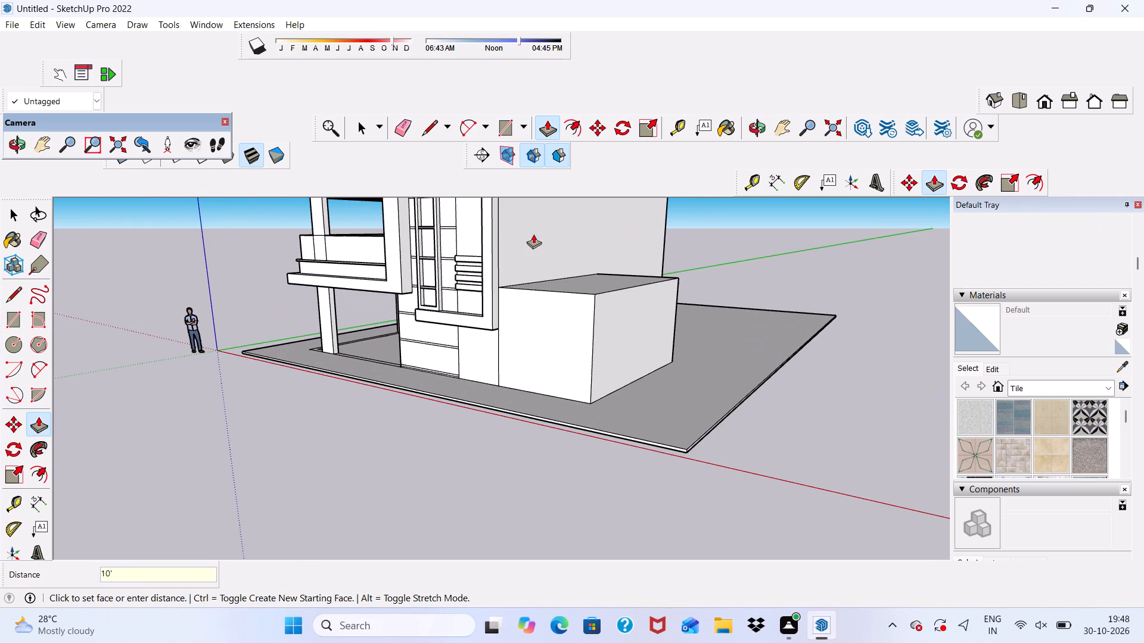
Pull the side block's long outer face away from the house by about 5'.
scroll(534, 291, "down", 2)
middle_click_drag(529, 296, 628, 265)
scroll(638, 260, "up", 2)
scroll(624, 266, "down", 5)
middle_click_drag(620, 271, 650, 248)
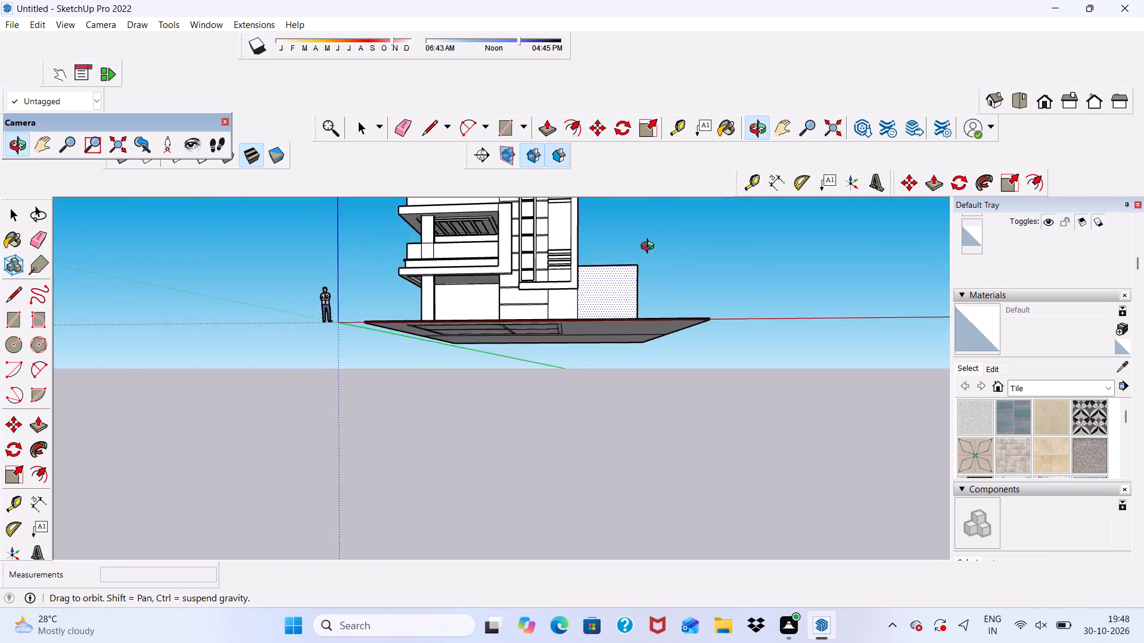
middle_click_drag(650, 248, 374, 327)
scroll(525, 314, "up", 4)
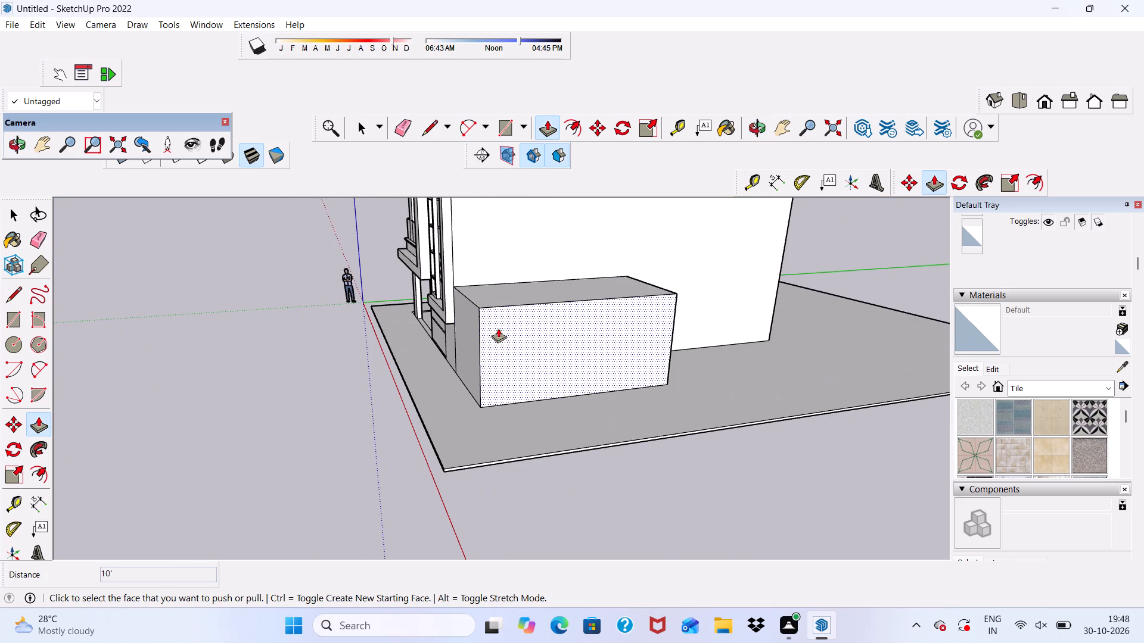
left_click(498, 328)
left_click(506, 352)
Extend the side block's rear face about 22' 7" to align with the rear edge of the house wall.
scroll(537, 334, "down", 3)
middle_click_drag(565, 338, 387, 358)
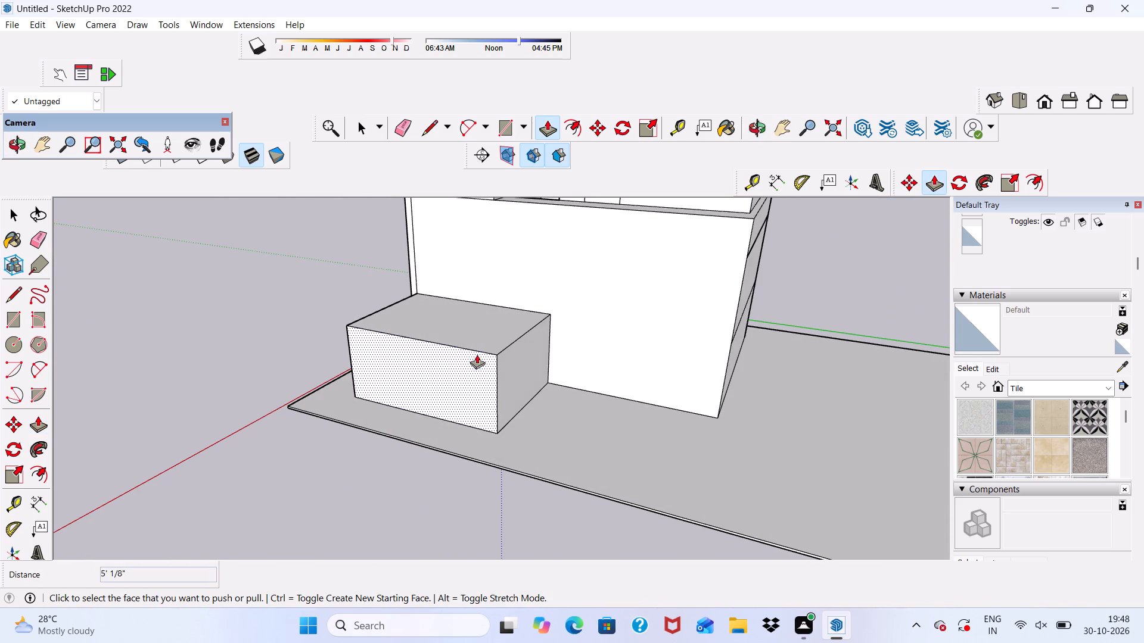
left_click(516, 372)
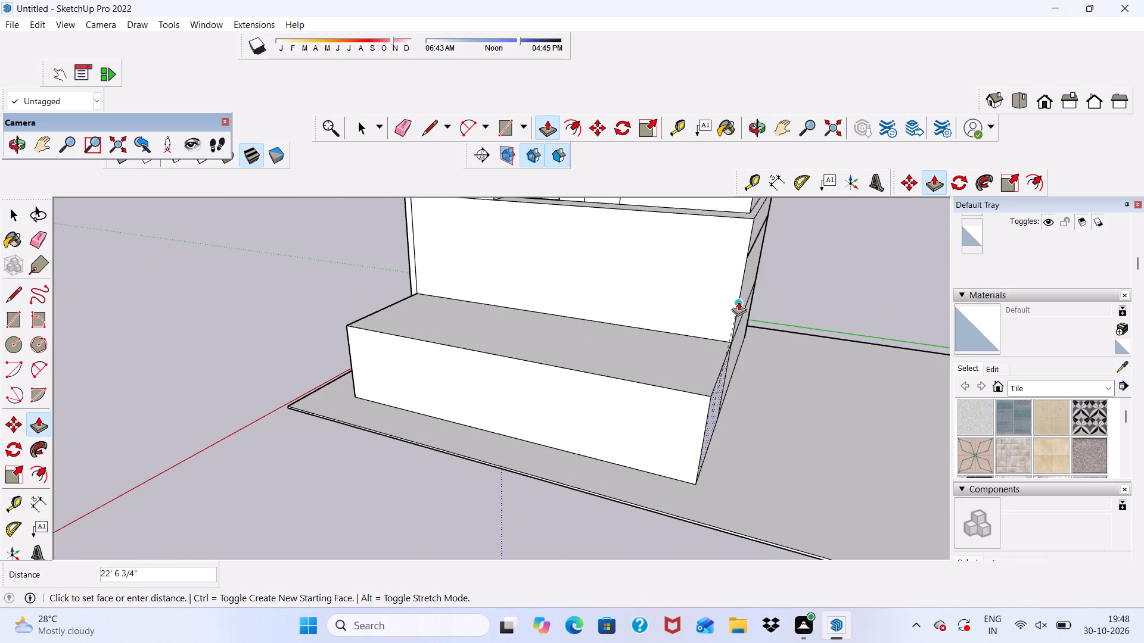
left_click(738, 301)
Raise the top face of the side block to a height of about 13' 4".
scroll(543, 342, "down", 2)
middle_click_drag(525, 348, 864, 310)
scroll(612, 301, "up", 9)
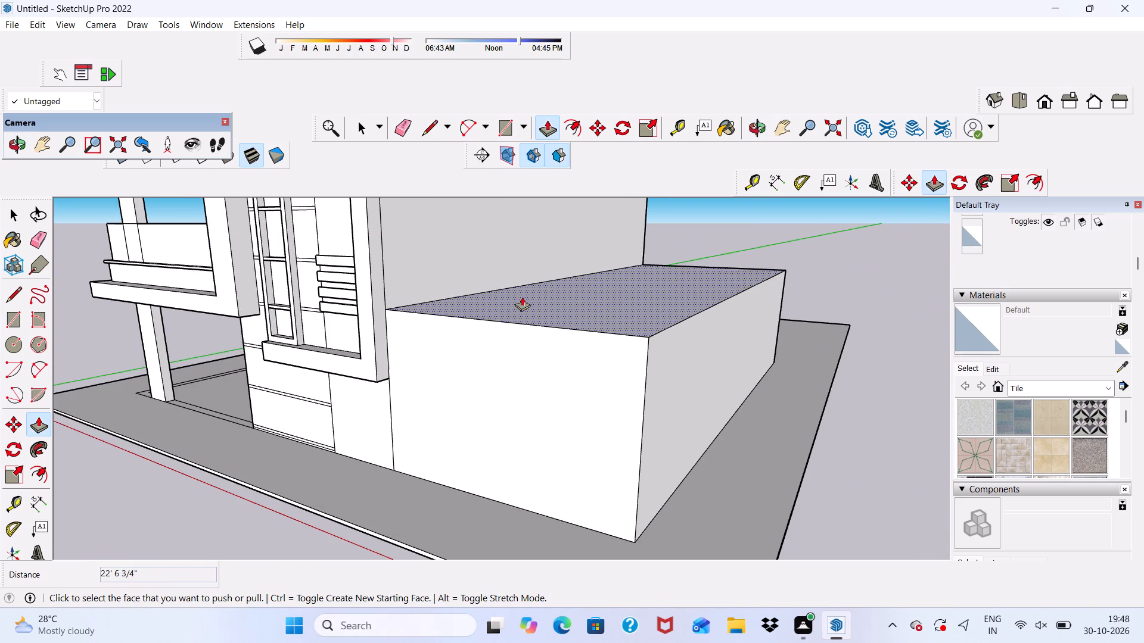
left_click(512, 305)
left_click(478, 248)
Push the side block's long outer face back toward the house by about 3' 6".
scroll(436, 276, "down", 7)
middle_click_drag(442, 300, 602, 273)
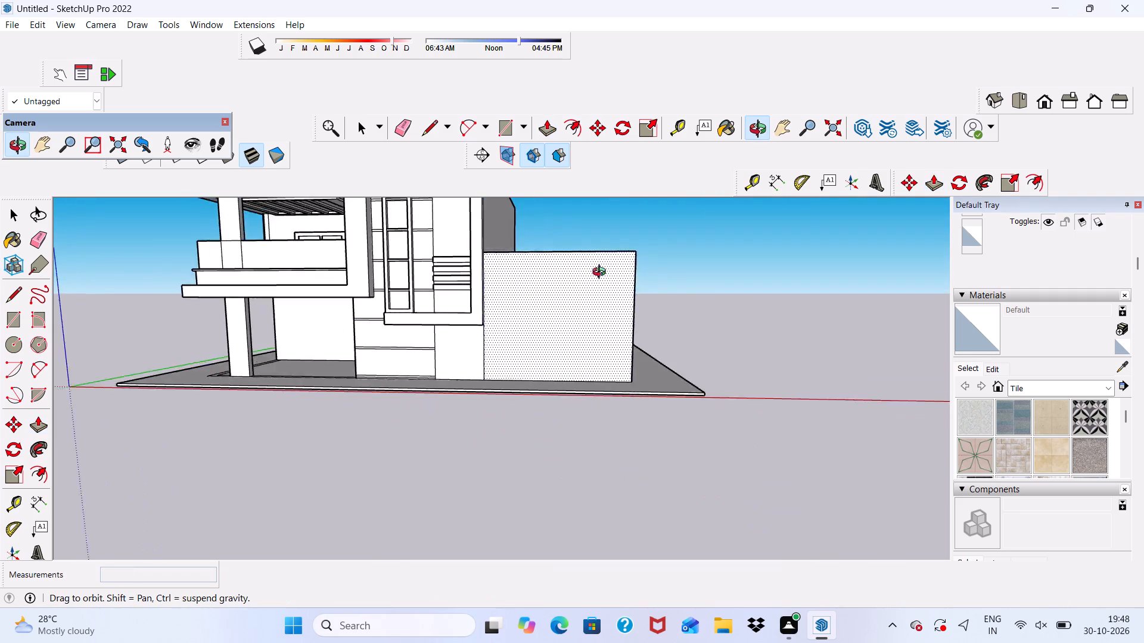
middle_click_drag(602, 273, 613, 273)
scroll(613, 273, "up", 1)
scroll(614, 273, "down", 7)
middle_click_drag(562, 292, 666, 283)
middle_click_drag(668, 285, 619, 317)
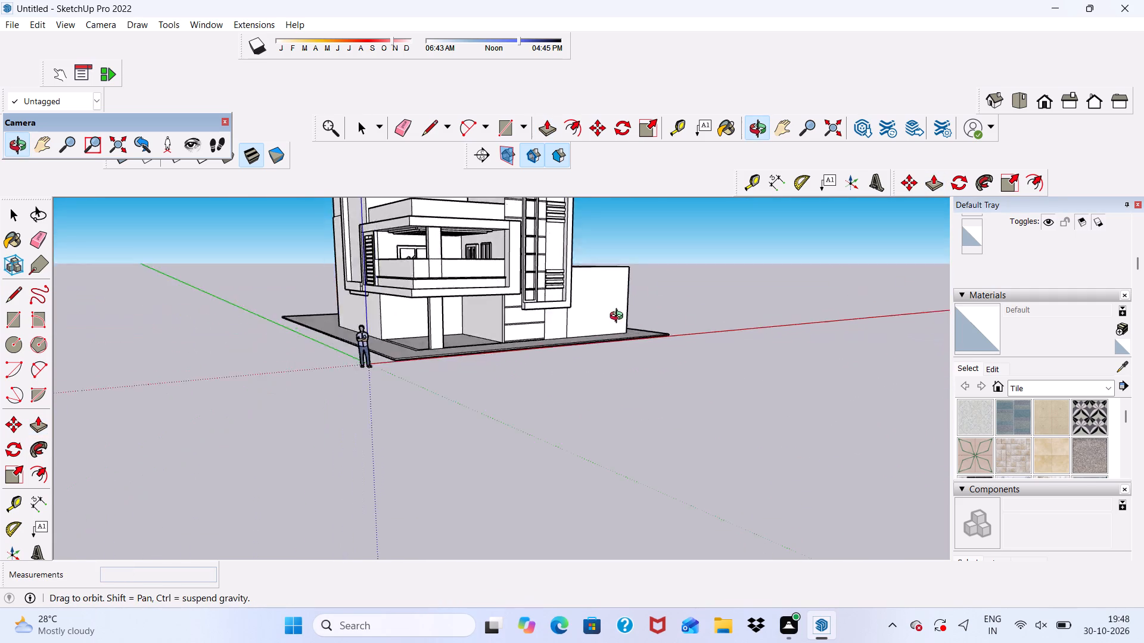
middle_click_drag(619, 317, 393, 303)
scroll(628, 298, "up", 1)
left_click(667, 313)
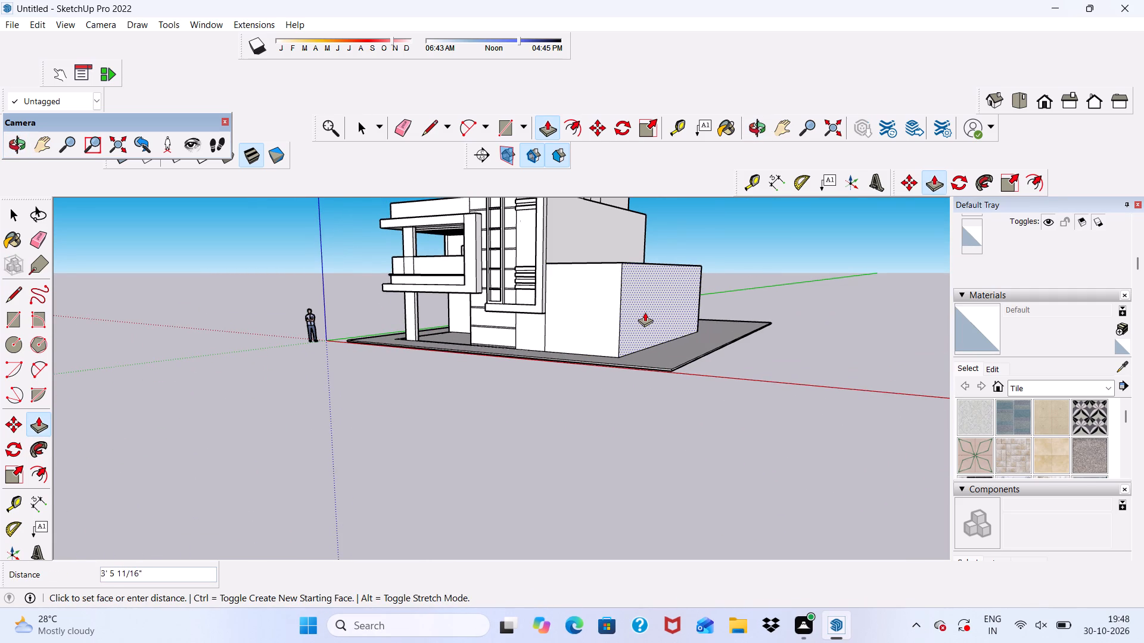
left_click(645, 311)
Draw a rectangle about 9' 6" by 13' 4" on the side block's front face, from the bottom edge to the top outer corner.
scroll(478, 296, "down", 4)
middle_click_drag(474, 307, 601, 307)
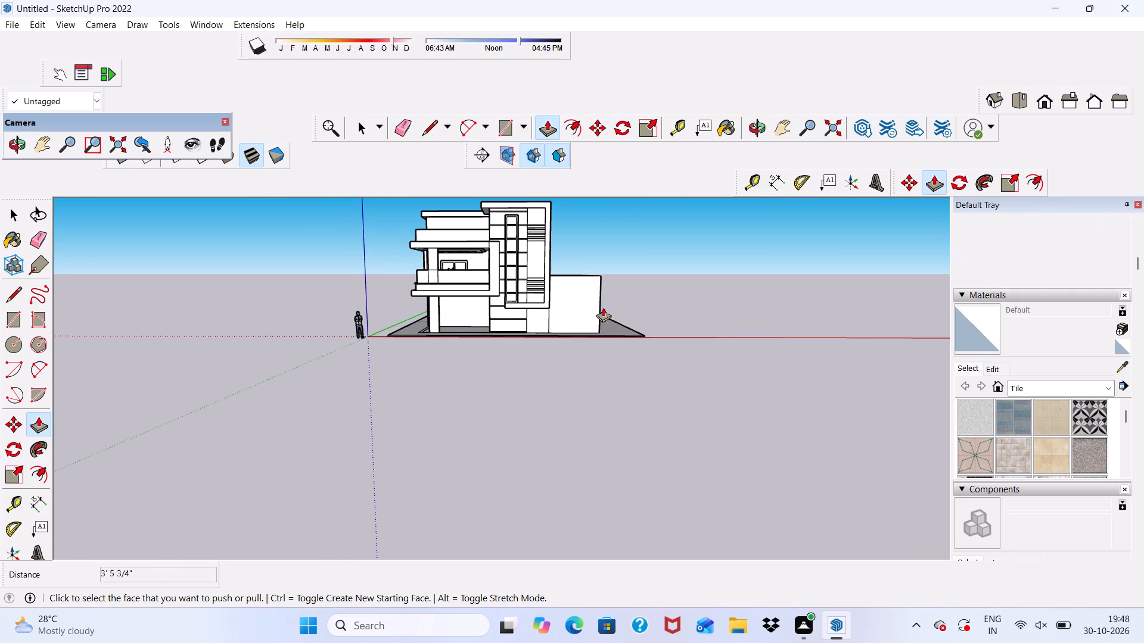
scroll(603, 307, "up", 5)
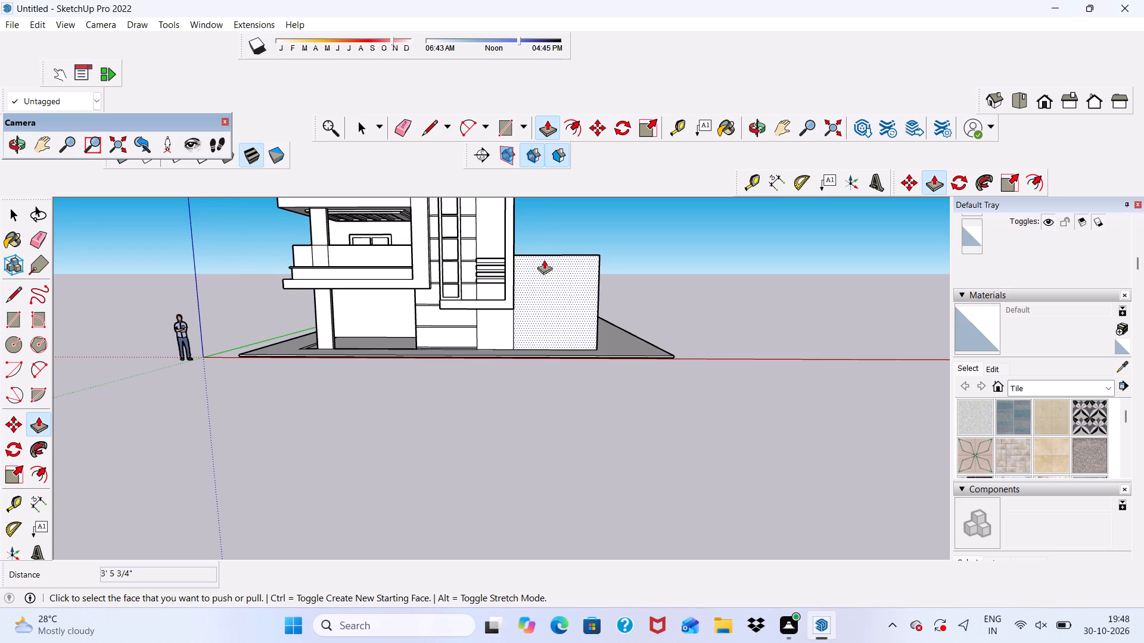
left_click(501, 130)
scroll(543, 329, "up", 4)
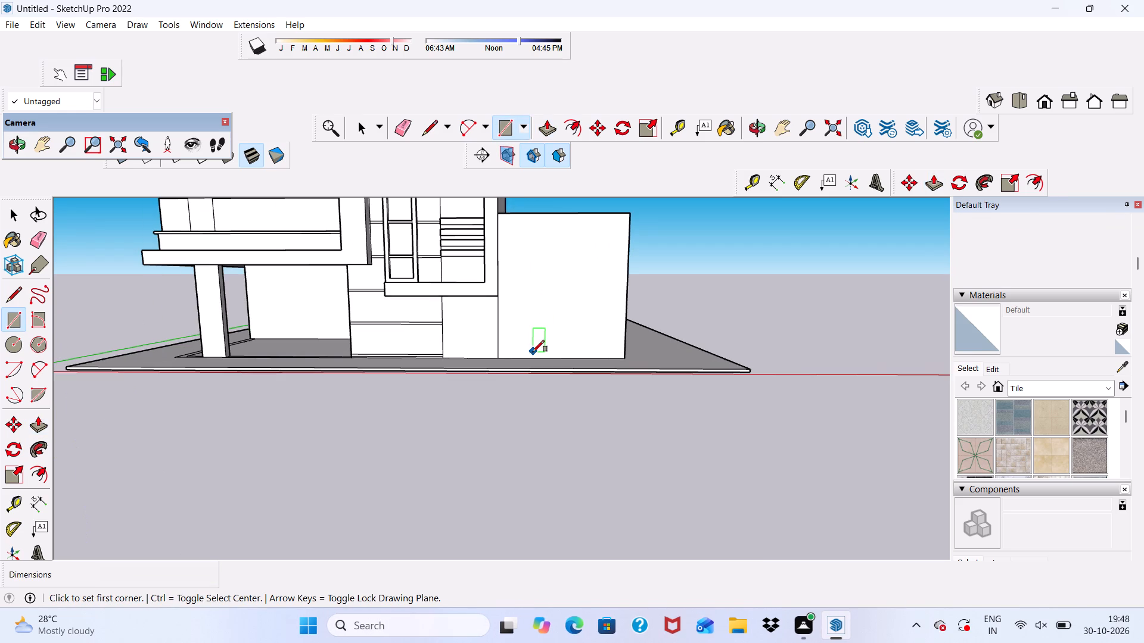
left_click(524, 355)
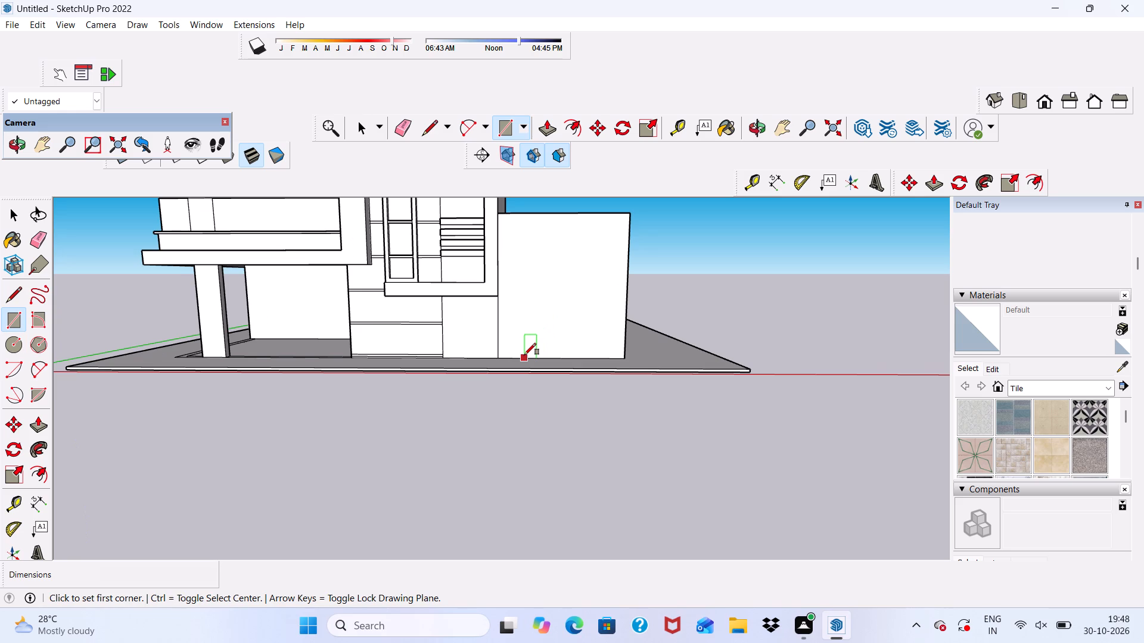
scroll(620, 230, "up", 2)
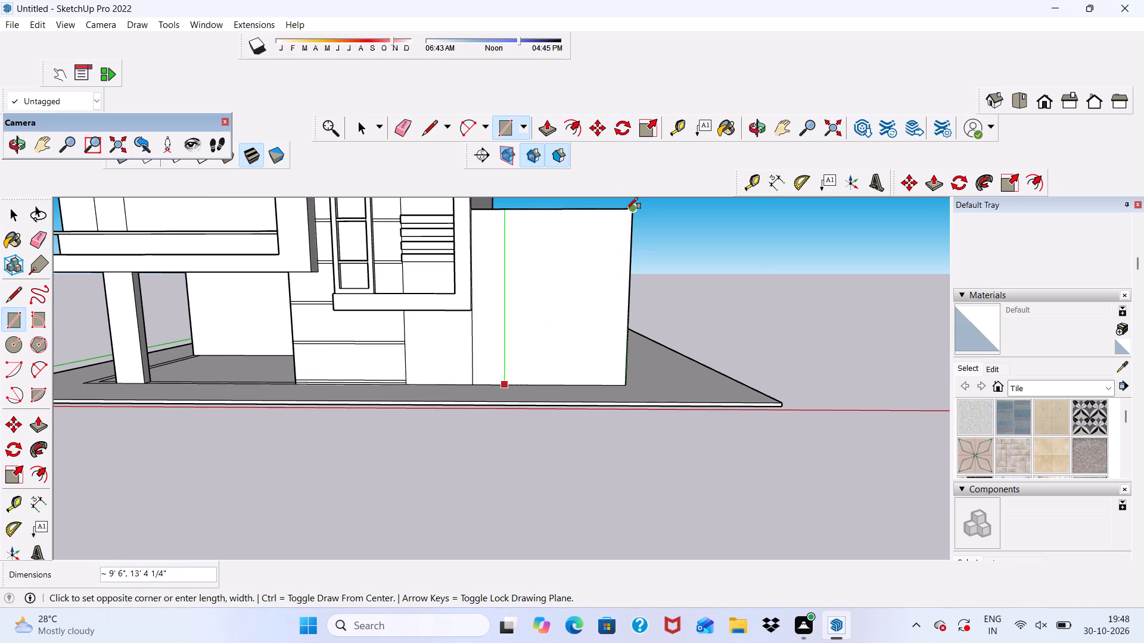
left_click(629, 211)
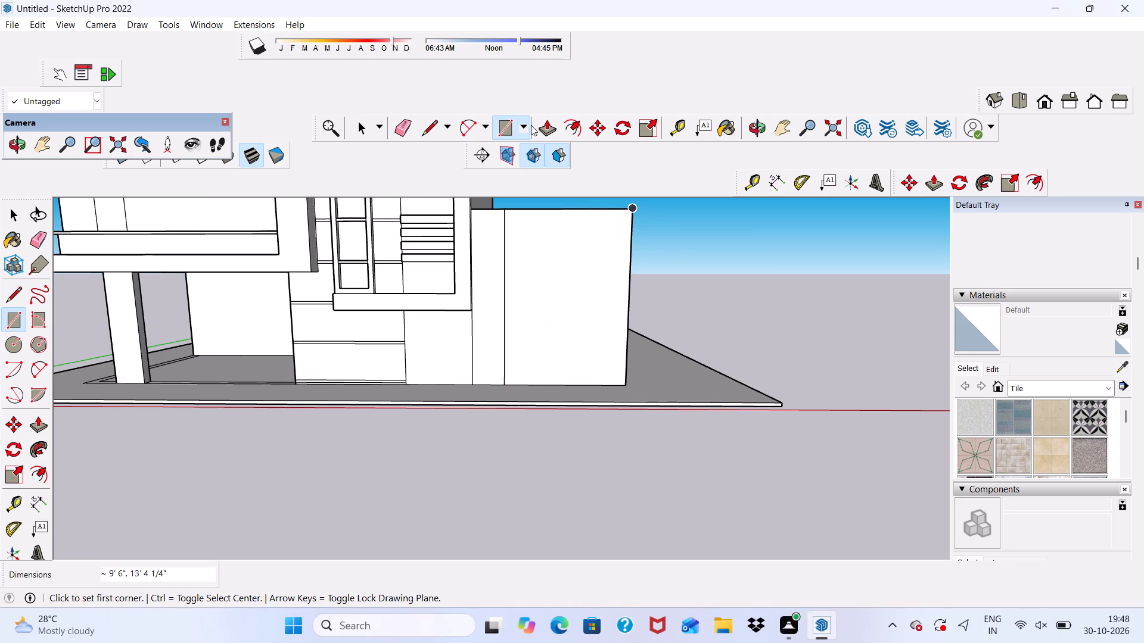
Pull the new rectangle on the side block's front face outward by 3" and check its projection.
left_click(542, 124)
left_click(524, 246)
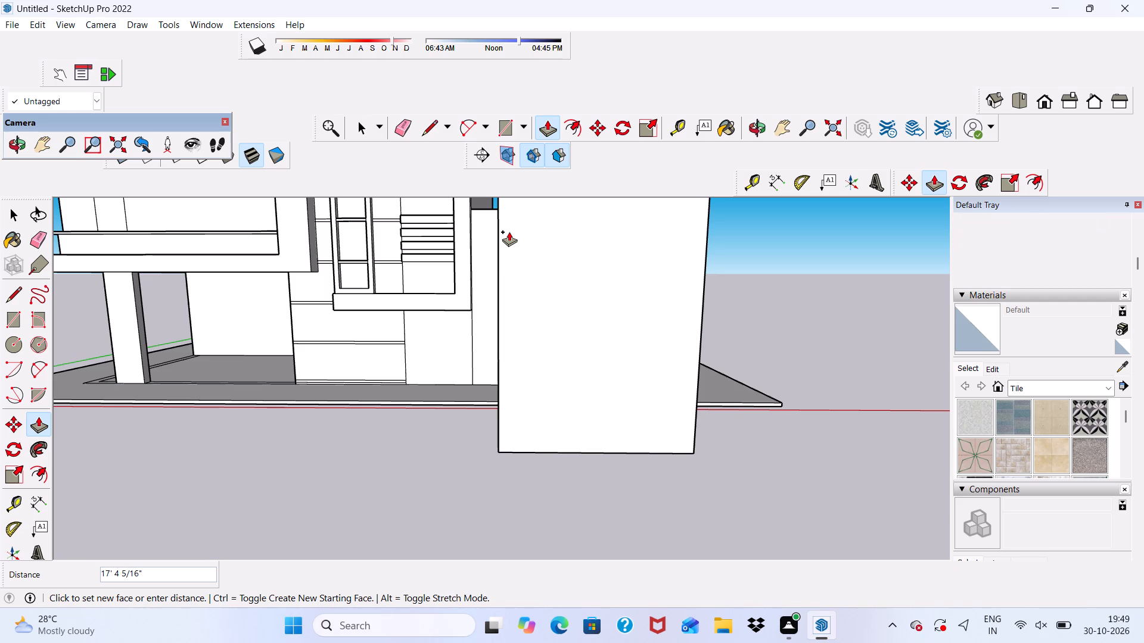
type("3\"")
key("Return")
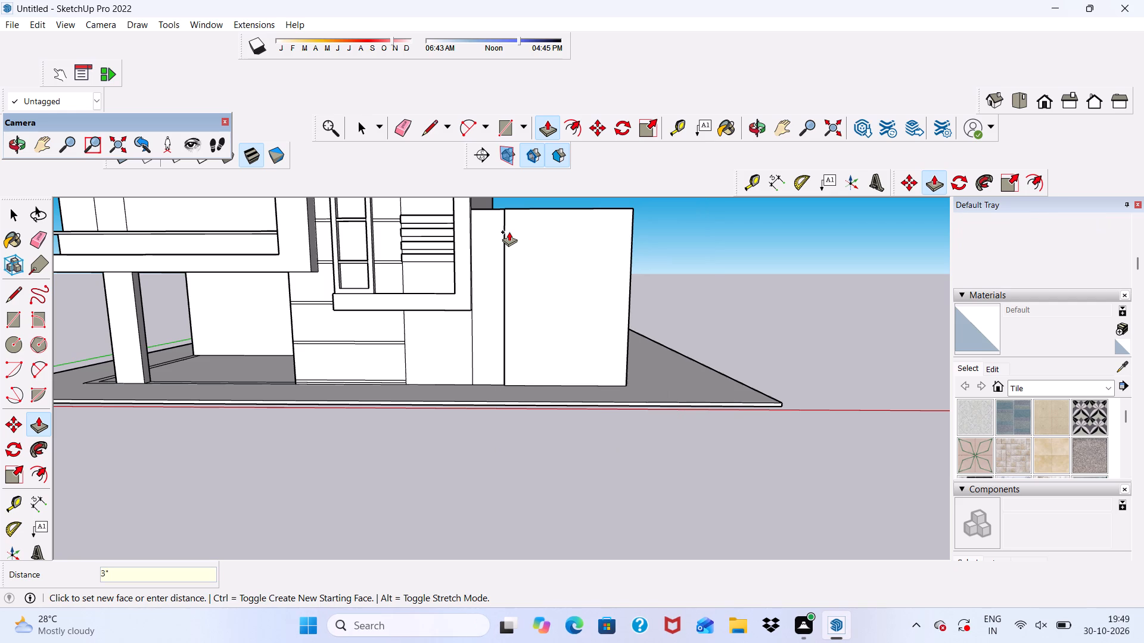
scroll(509, 233, "up", 1)
middle_click_drag(509, 233, 582, 240)
scroll(582, 240, "up", 4)
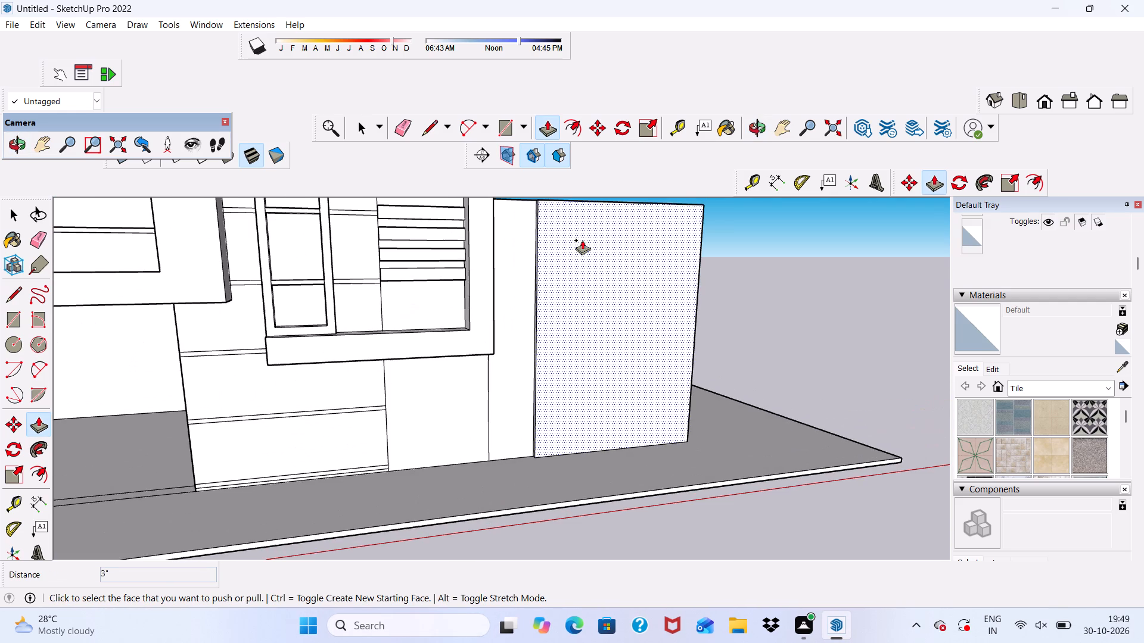
middle_click_drag(586, 274, 480, 256)
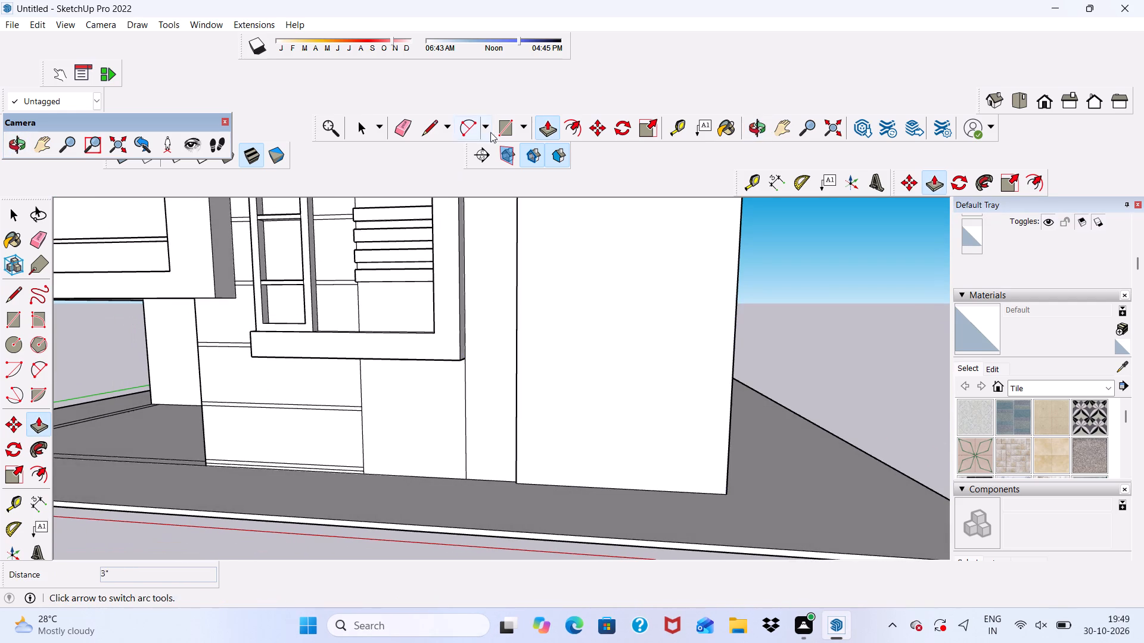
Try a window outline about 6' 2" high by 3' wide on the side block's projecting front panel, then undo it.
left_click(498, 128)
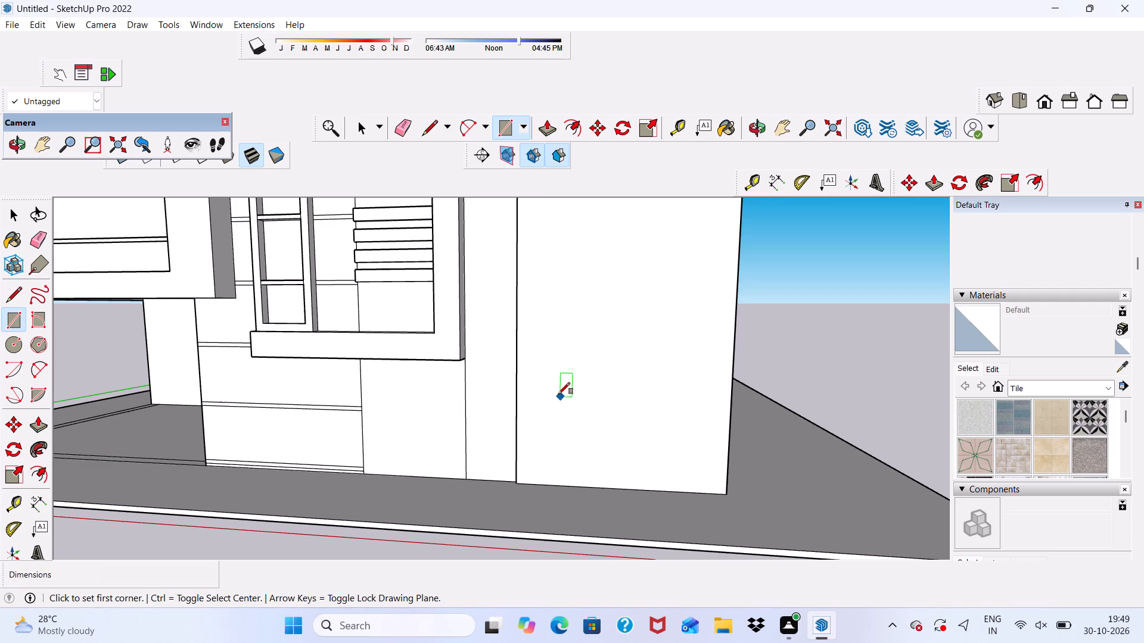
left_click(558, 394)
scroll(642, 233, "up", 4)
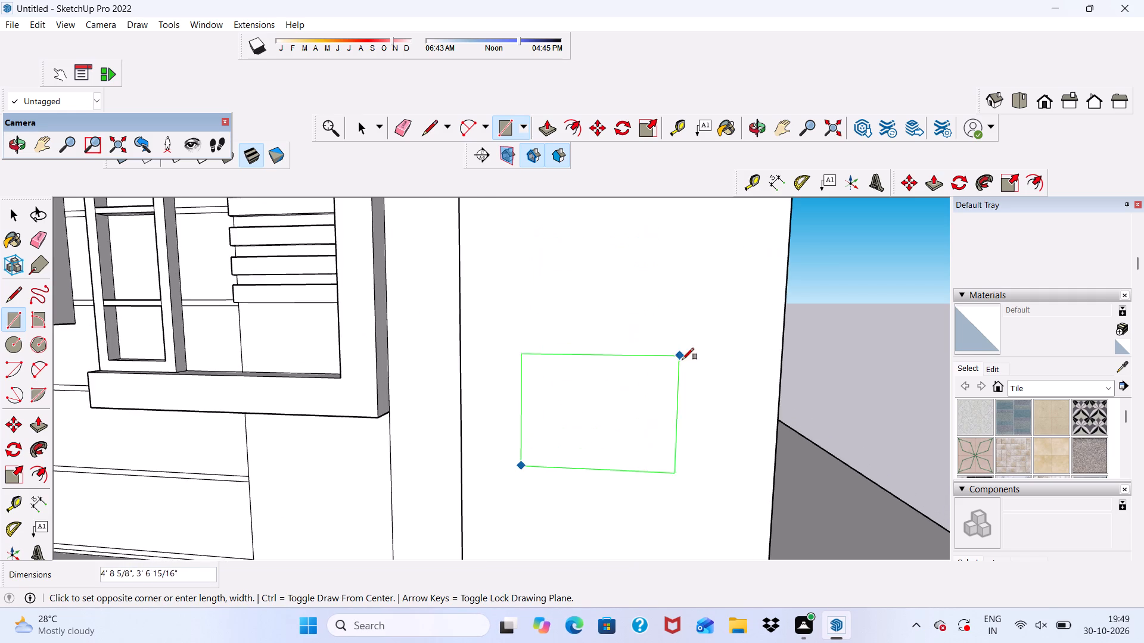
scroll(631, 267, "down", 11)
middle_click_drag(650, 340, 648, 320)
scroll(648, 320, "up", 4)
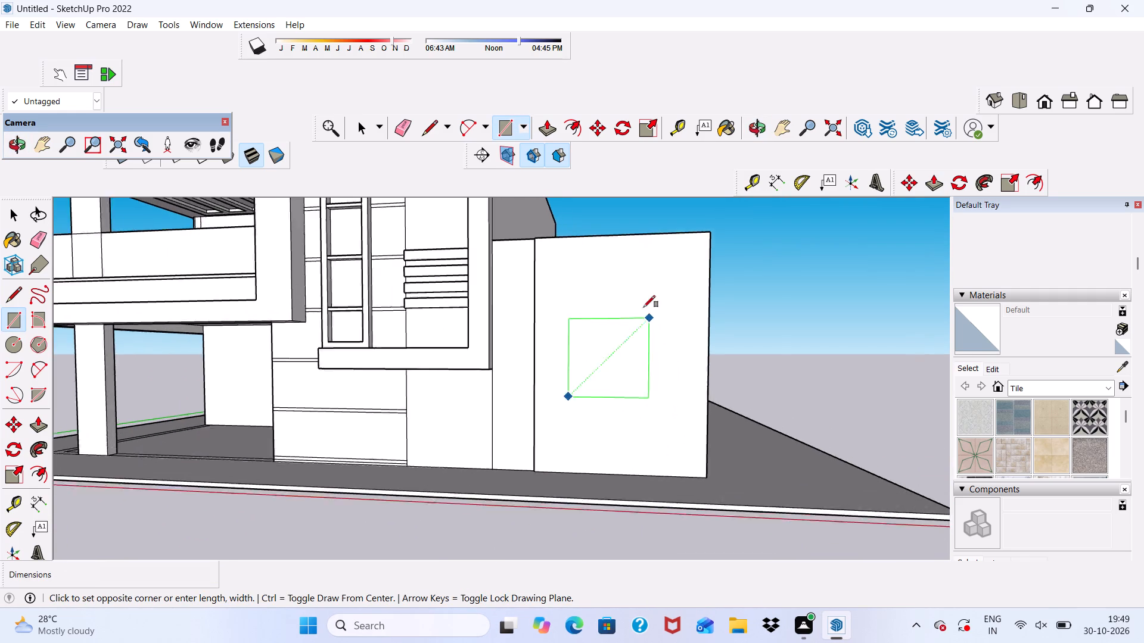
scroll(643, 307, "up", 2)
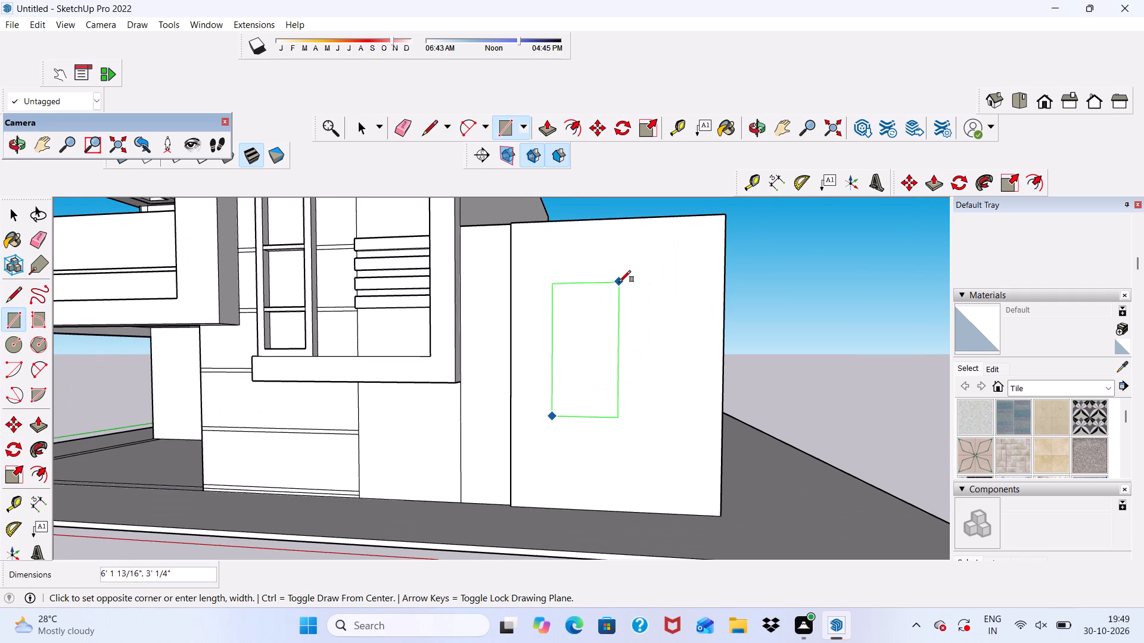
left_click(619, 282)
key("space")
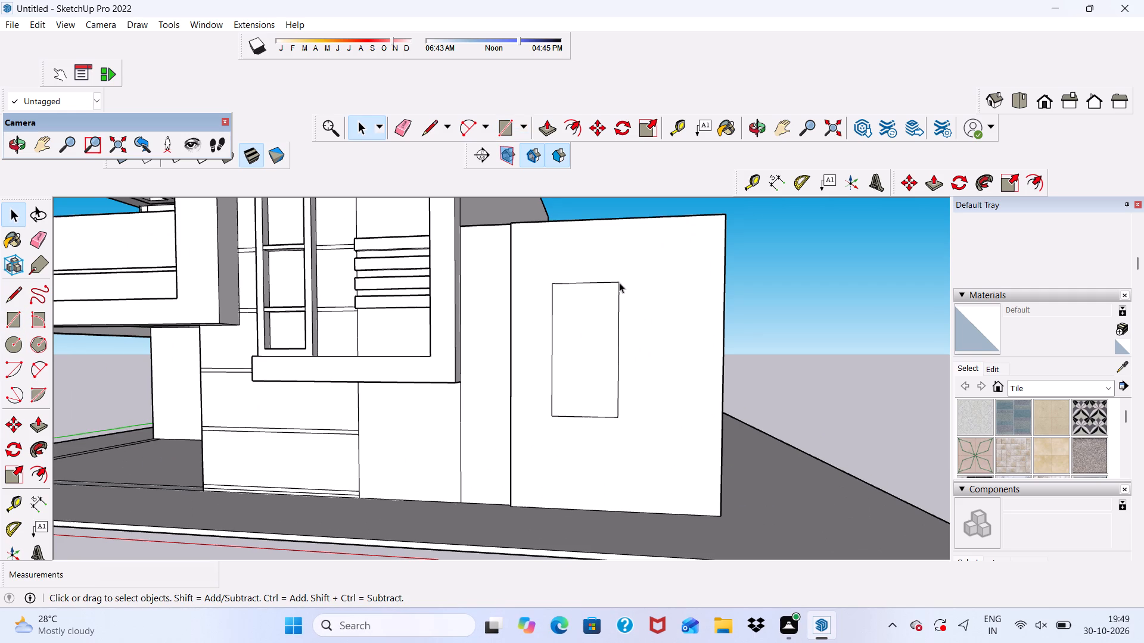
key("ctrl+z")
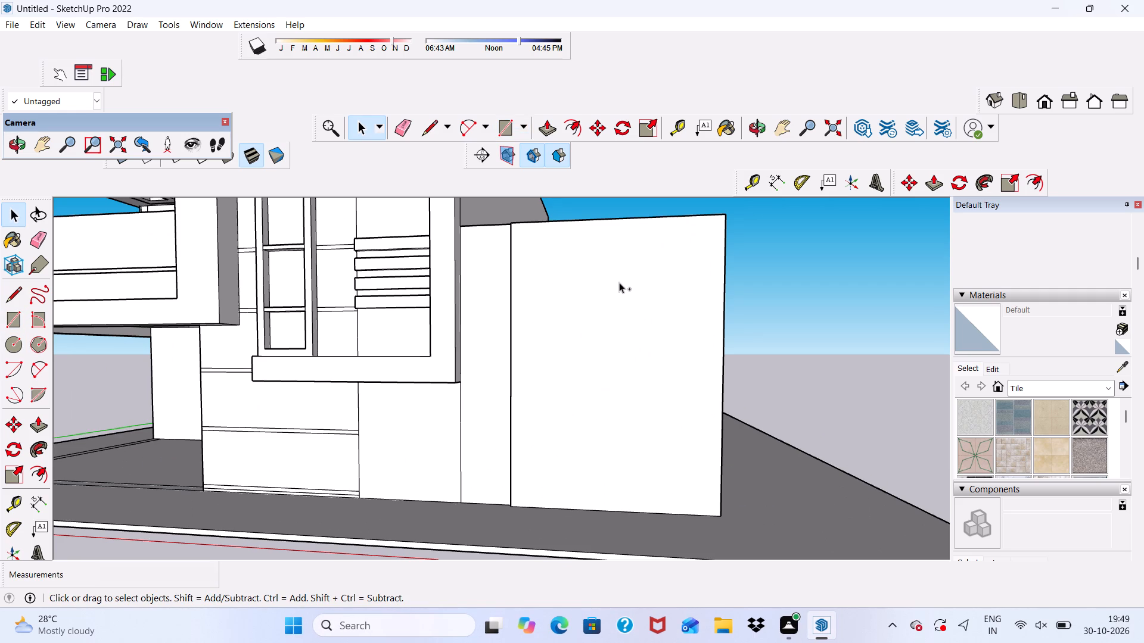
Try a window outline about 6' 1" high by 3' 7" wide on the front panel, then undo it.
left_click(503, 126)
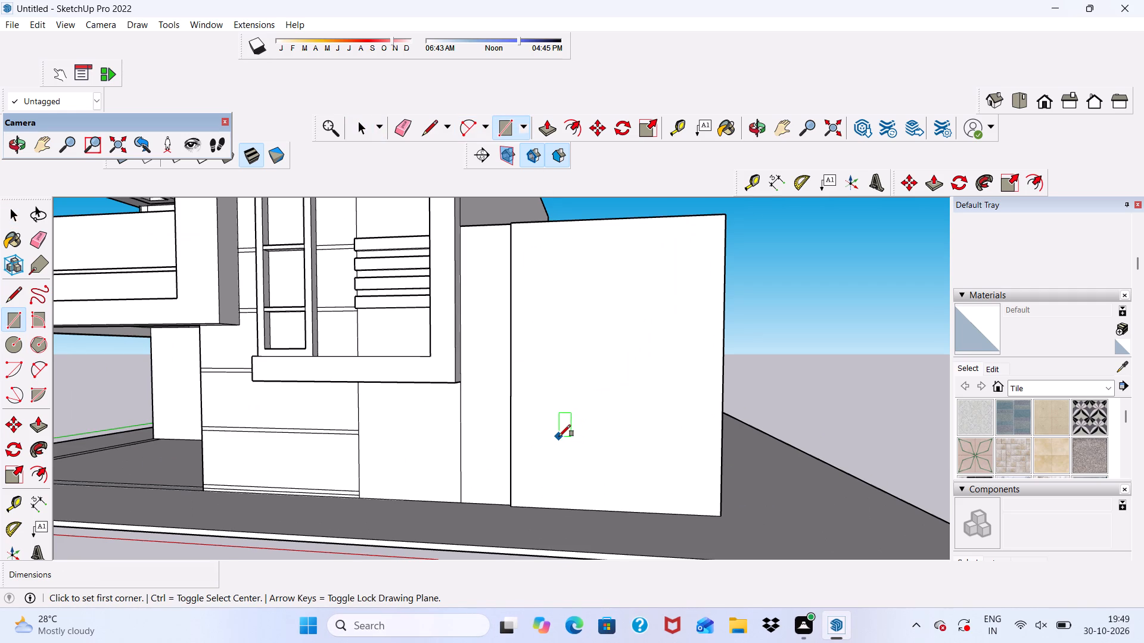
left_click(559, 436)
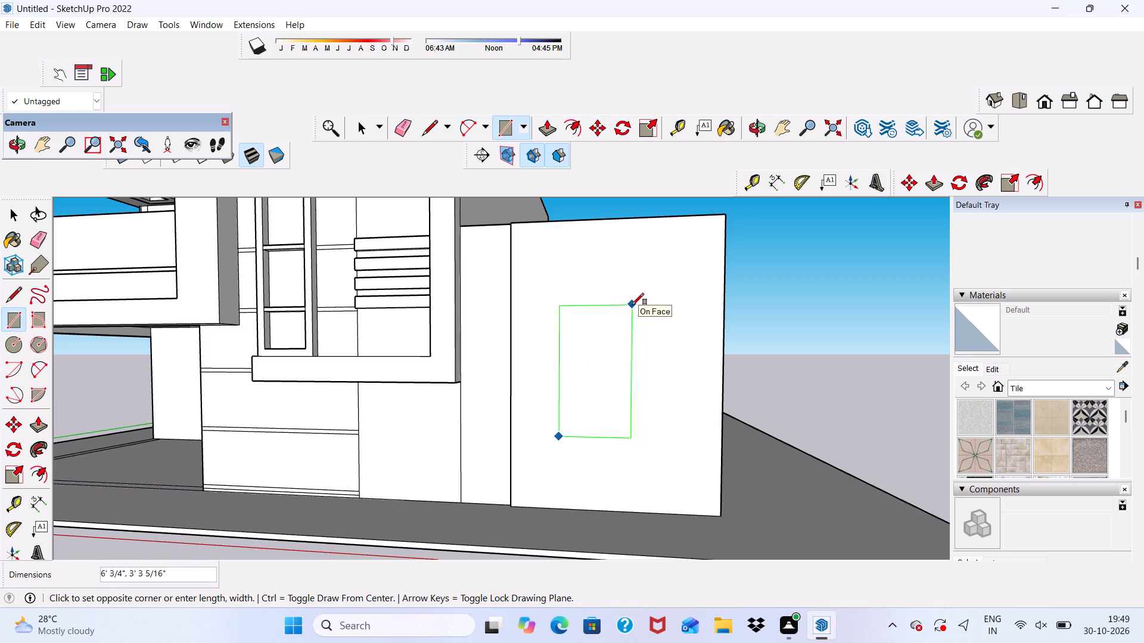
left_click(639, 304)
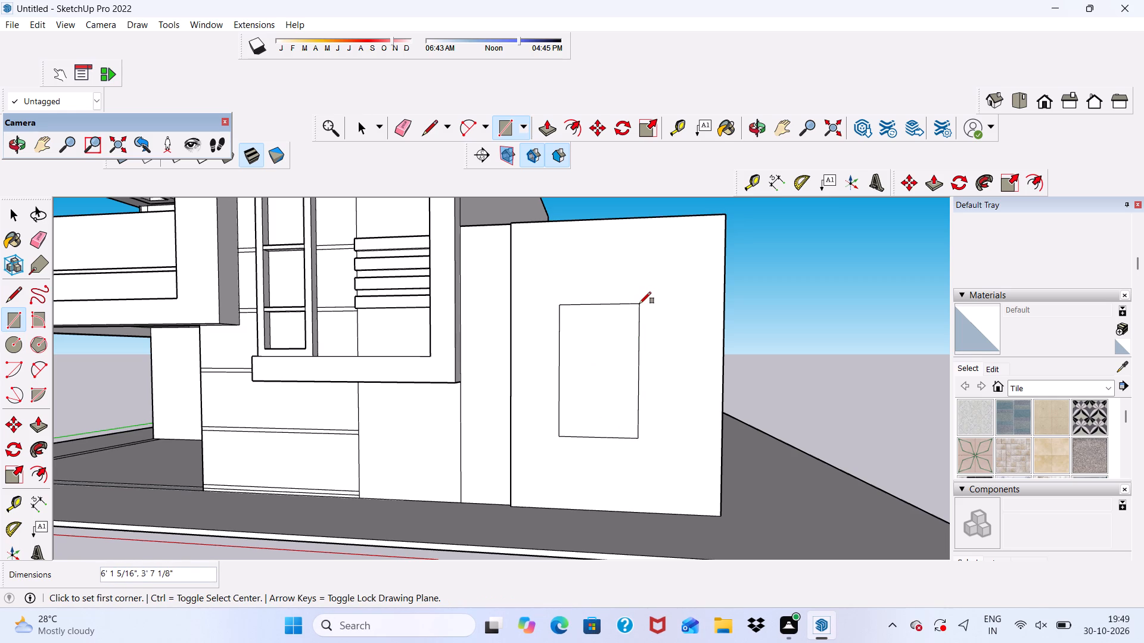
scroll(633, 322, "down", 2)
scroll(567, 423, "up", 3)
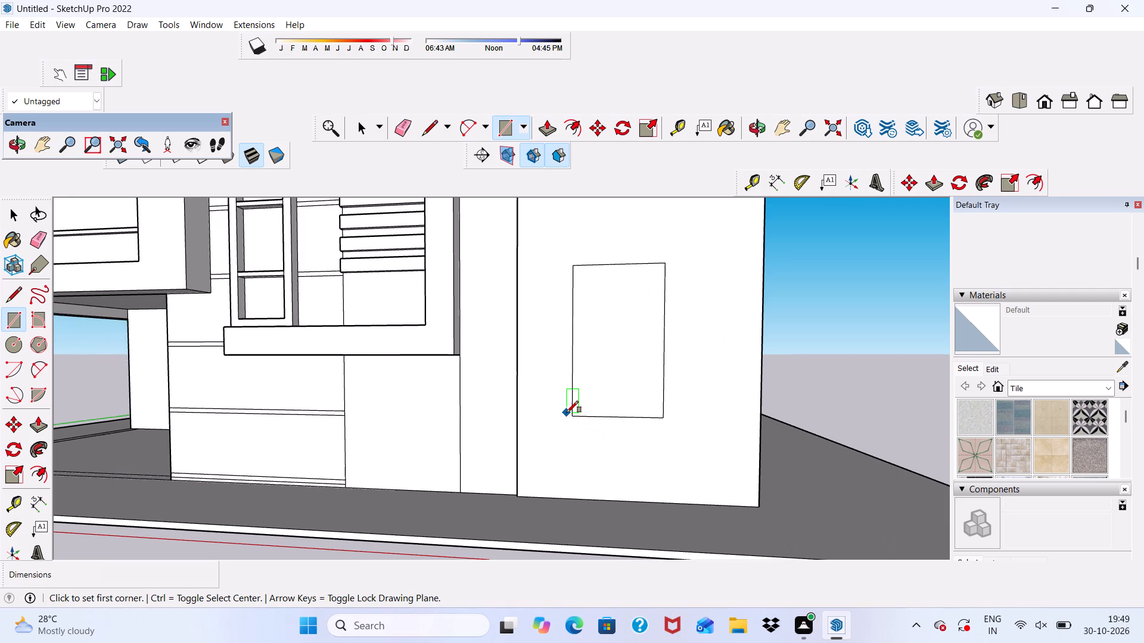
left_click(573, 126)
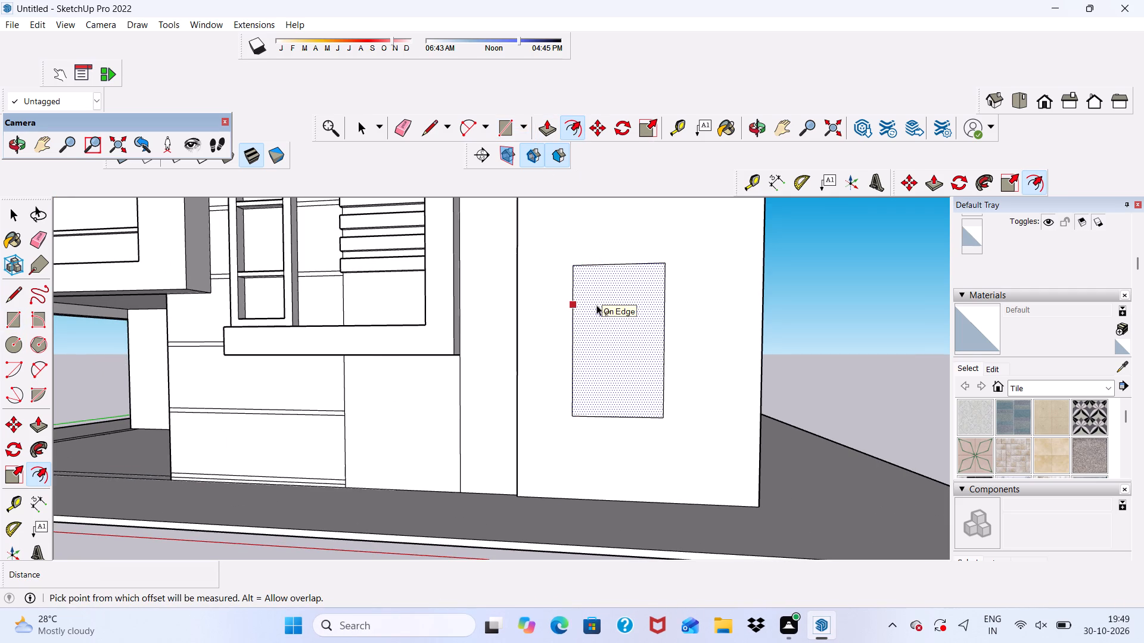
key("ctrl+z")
Undo the 3" pull of the side block's front panel.
key("ctrl+z")
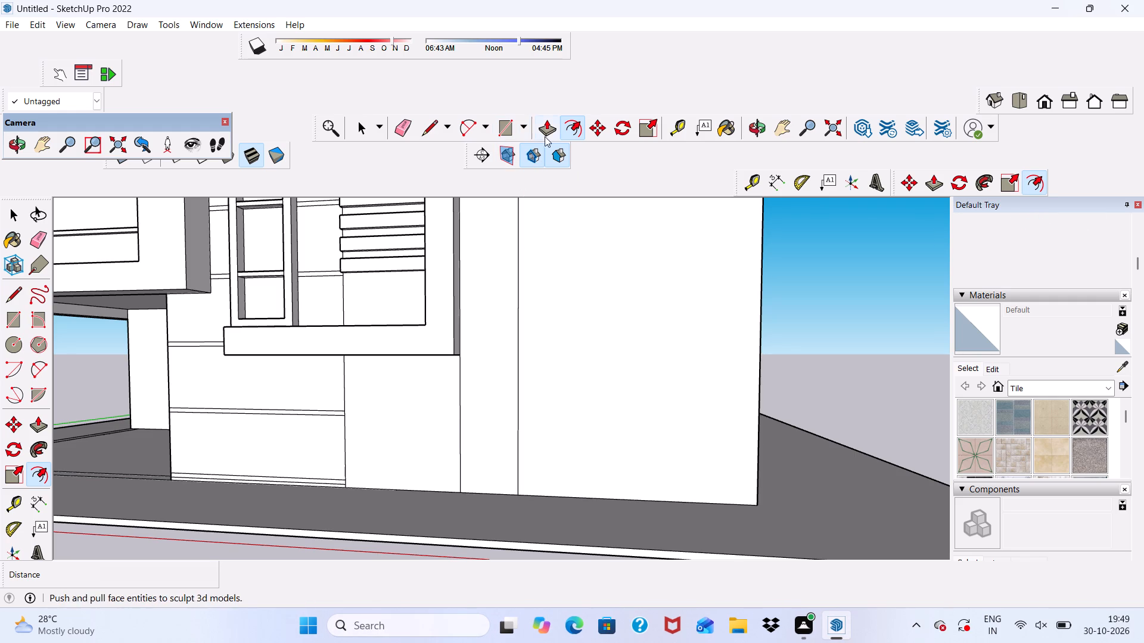
Draw a window rectangle about 5' 9" high by 3' 4" wide in the middle of the side block's front panel.
left_click(512, 132)
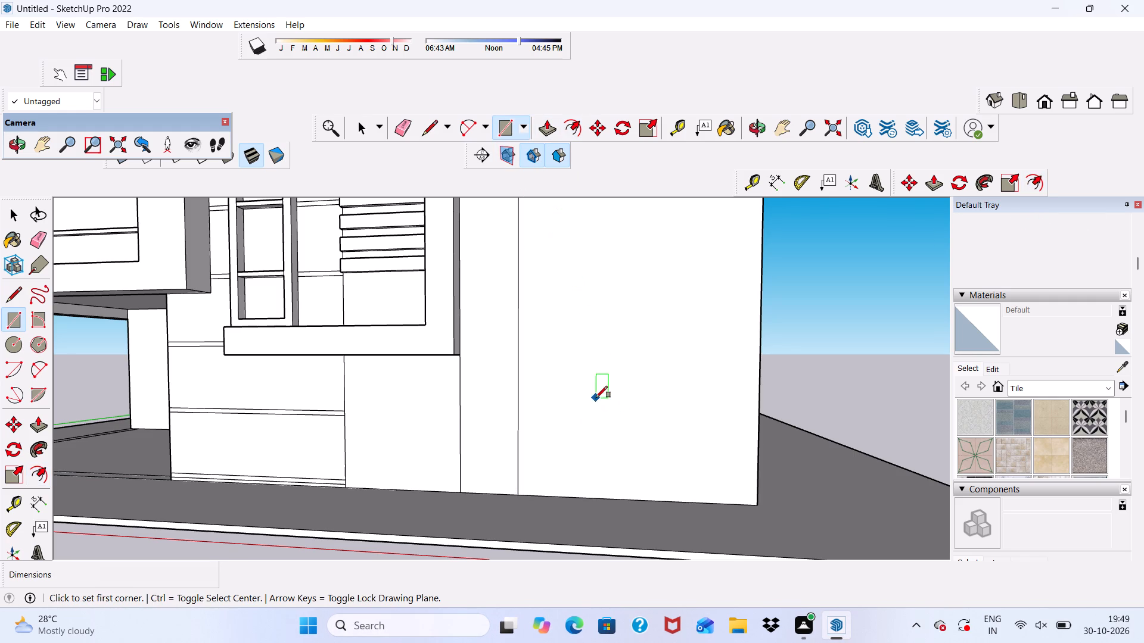
left_click_drag(587, 415, 602, 415)
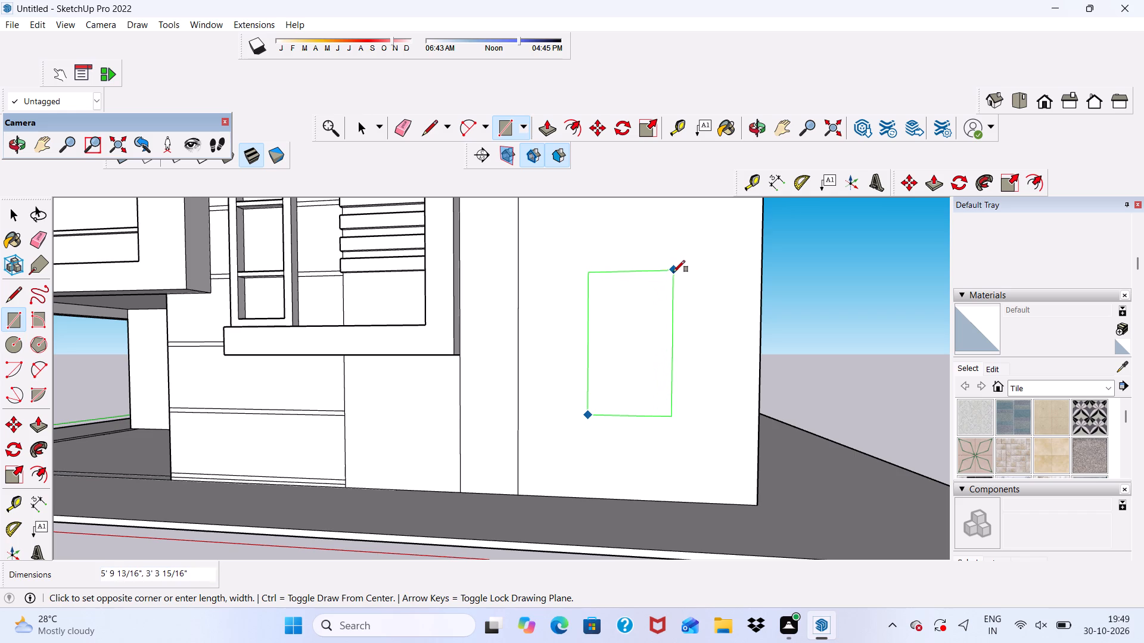
left_click(674, 273)
Offset the window rectangle's edges outward by 3" to outline the window frame.
scroll(674, 275, "down", 6)
middle_click_drag(682, 393, 688, 414)
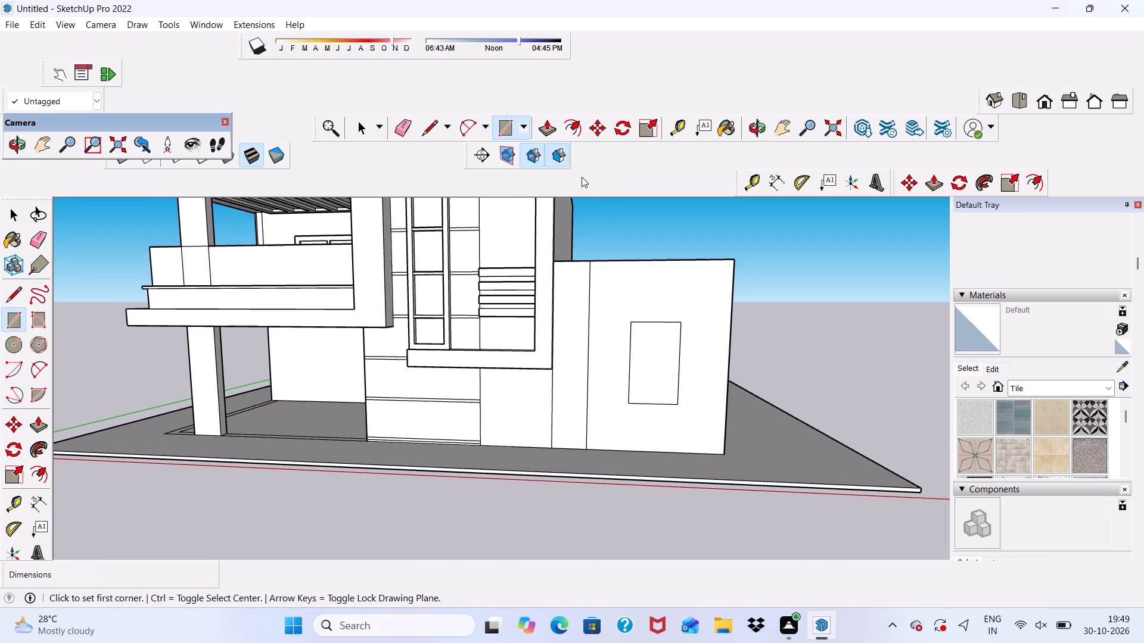
left_click(571, 122)
scroll(661, 375, "up", 4)
left_click(623, 341)
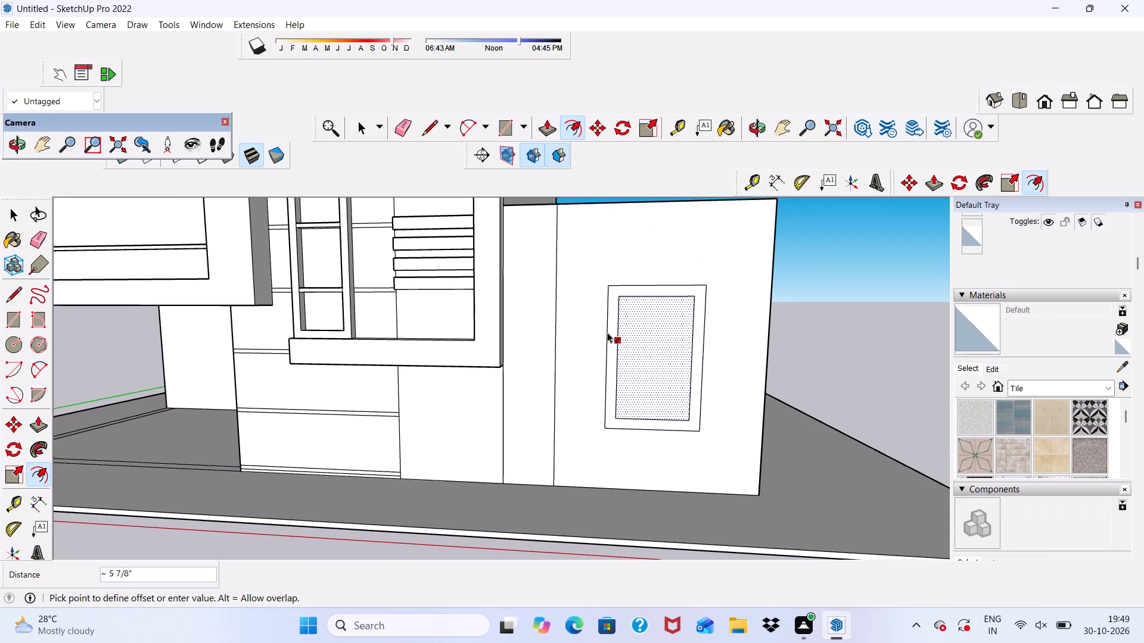
key("3")
key("shift+quotedbl")
key("Return")
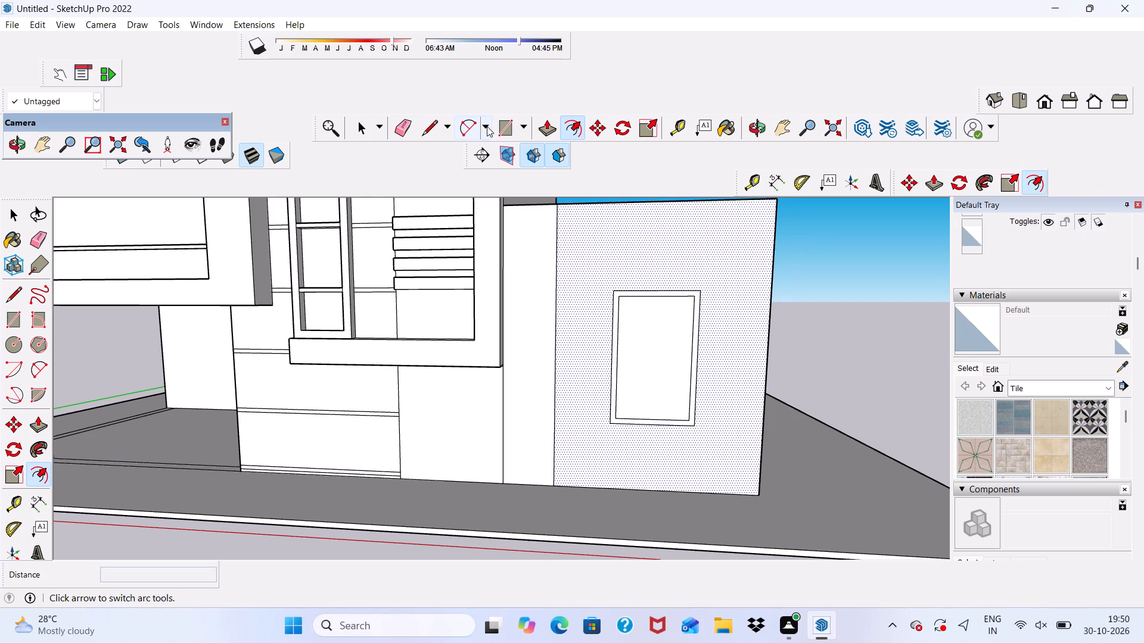
Draw a vertical mullion strip about 2 1/2" wide near the middle of the window, from the inner rectangle's top edge to its bottom edge.
left_click(503, 121)
scroll(641, 314, "up", 4)
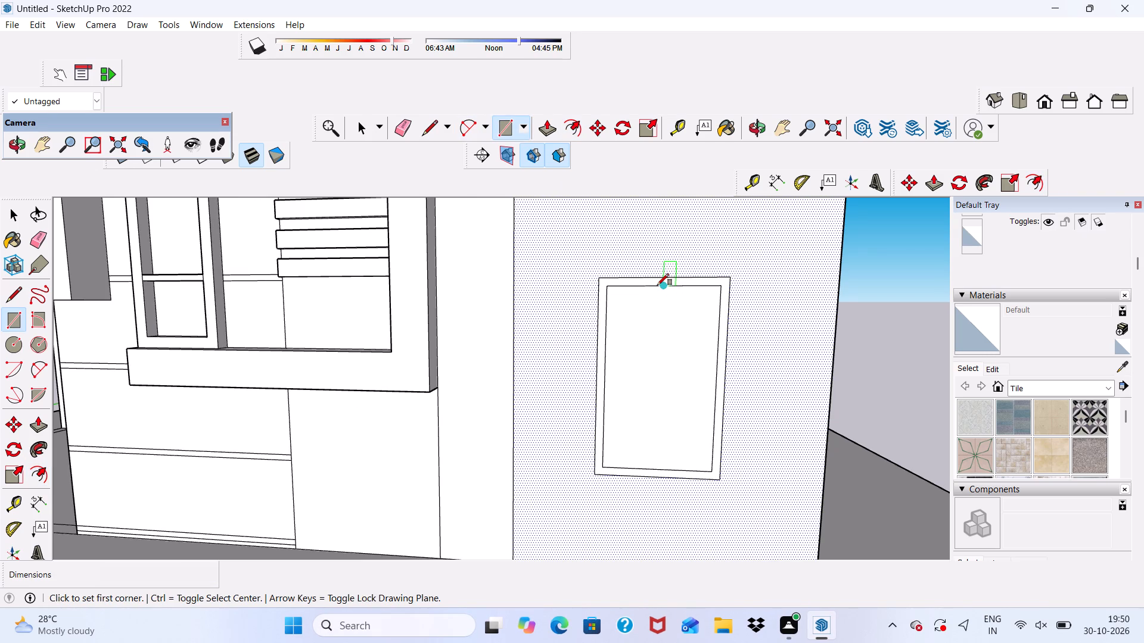
left_click(662, 288)
scroll(680, 393, "up", 6)
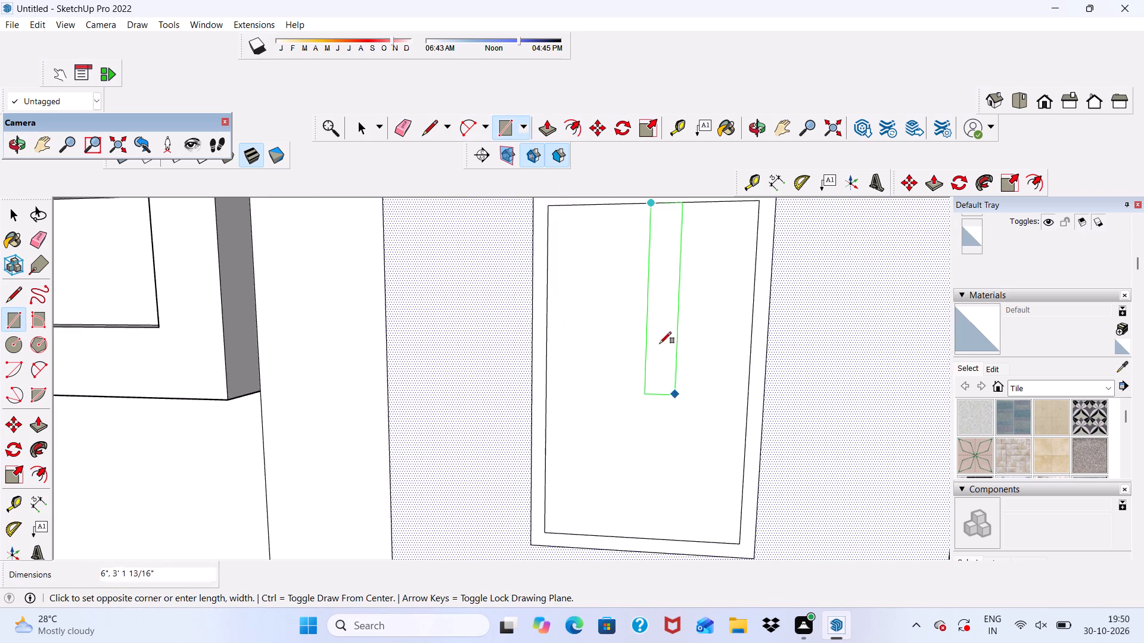
scroll(658, 341, "down", 5)
scroll(652, 473, "up", 11)
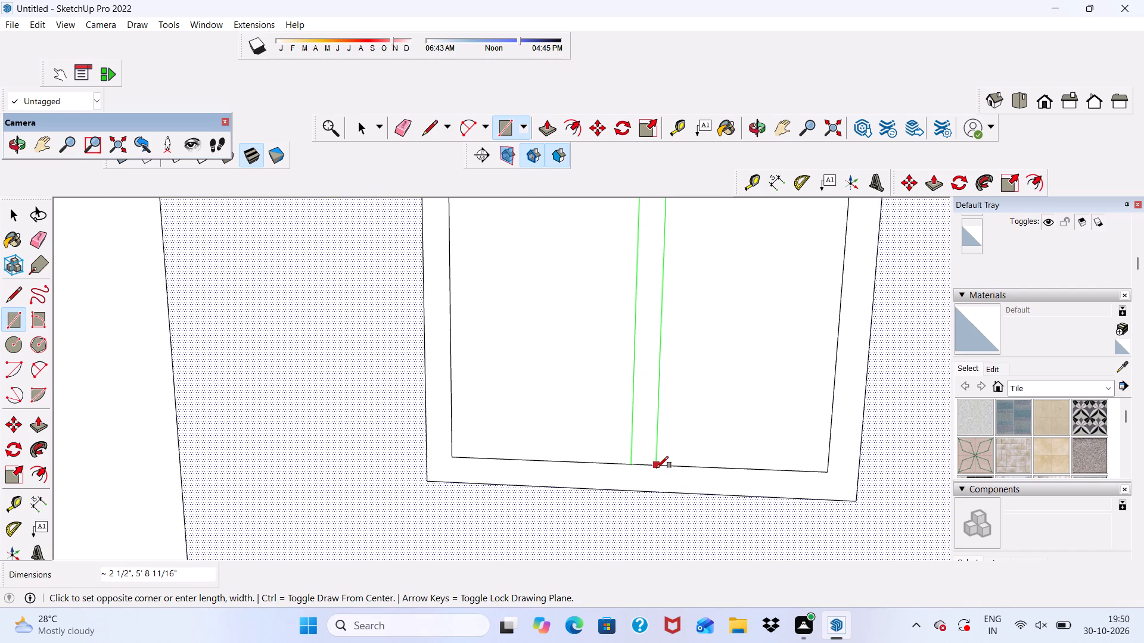
left_click(657, 467)
Erase the short edges at the mullion strip's bottom and top so it joins the window frame.
scroll(636, 428, "down", 6)
scroll(568, 278, "down", 6)
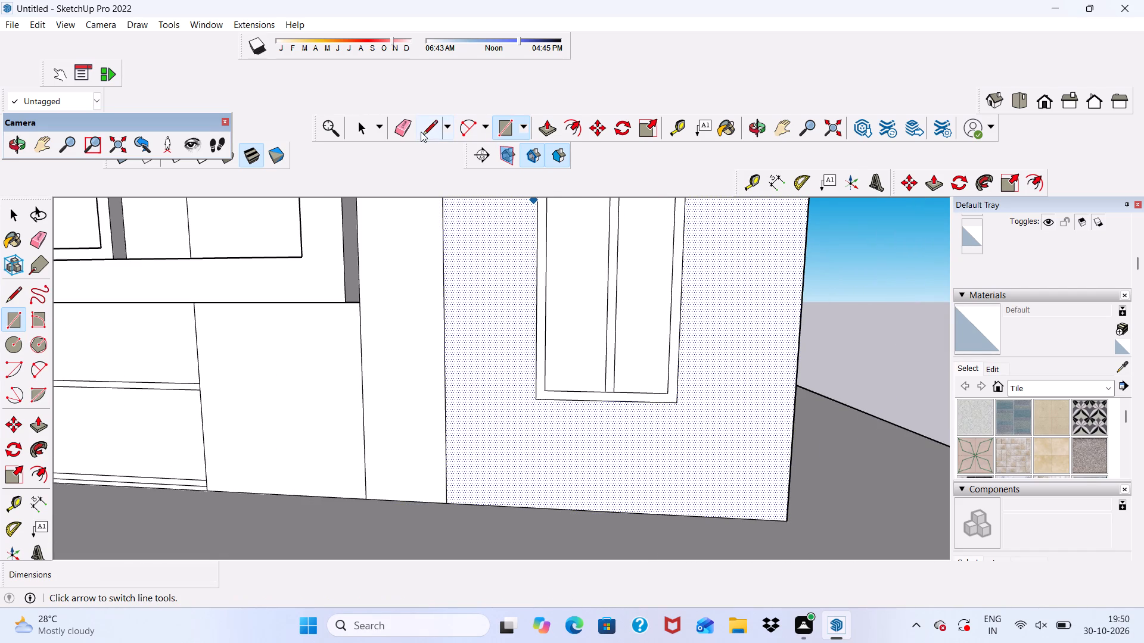
left_click(396, 128)
scroll(581, 447, "up", 5)
scroll(610, 361, "up", 5)
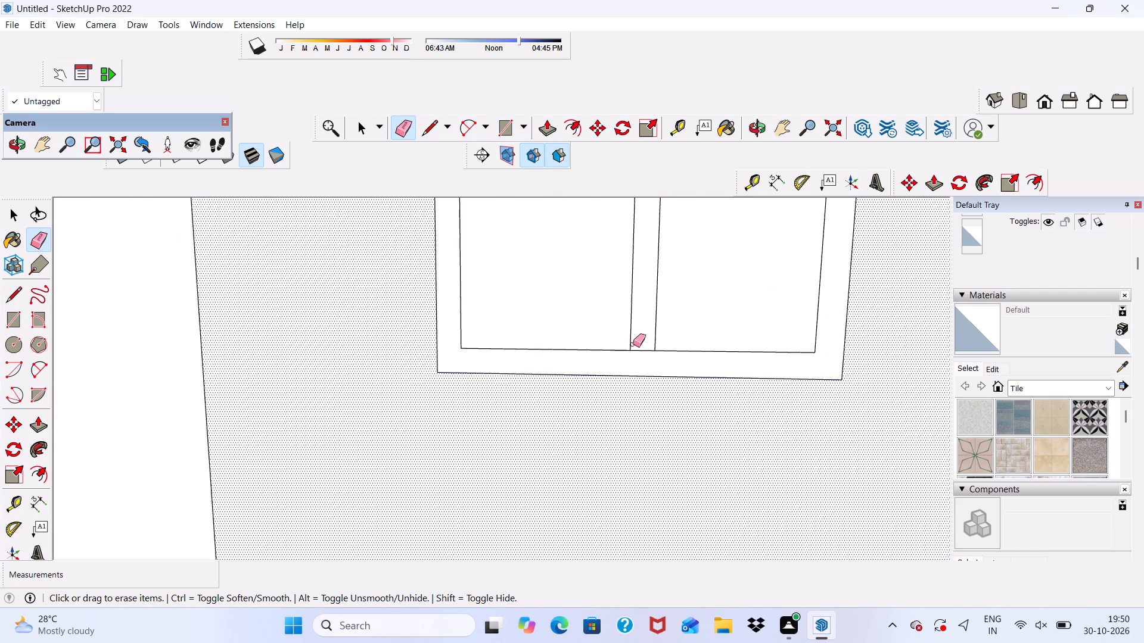
left_click_drag(633, 344, 637, 354)
scroll(623, 377, "down", 13)
scroll(633, 257, "up", 7)
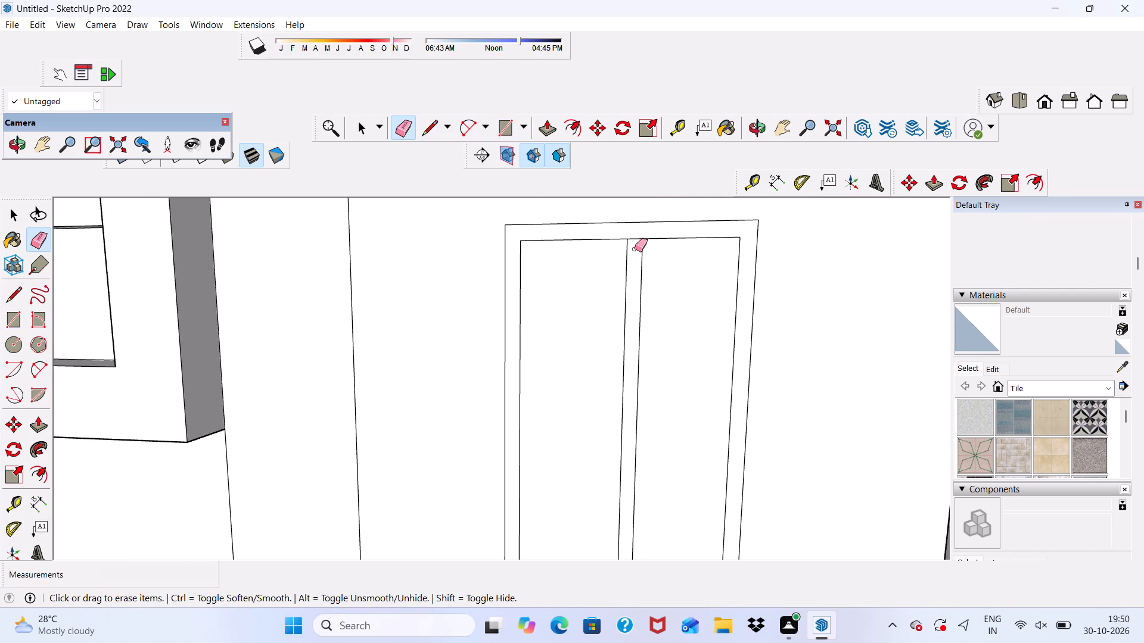
left_click(633, 238)
Pull the joined window frame and mullion face outward by 3".
left_click(551, 124)
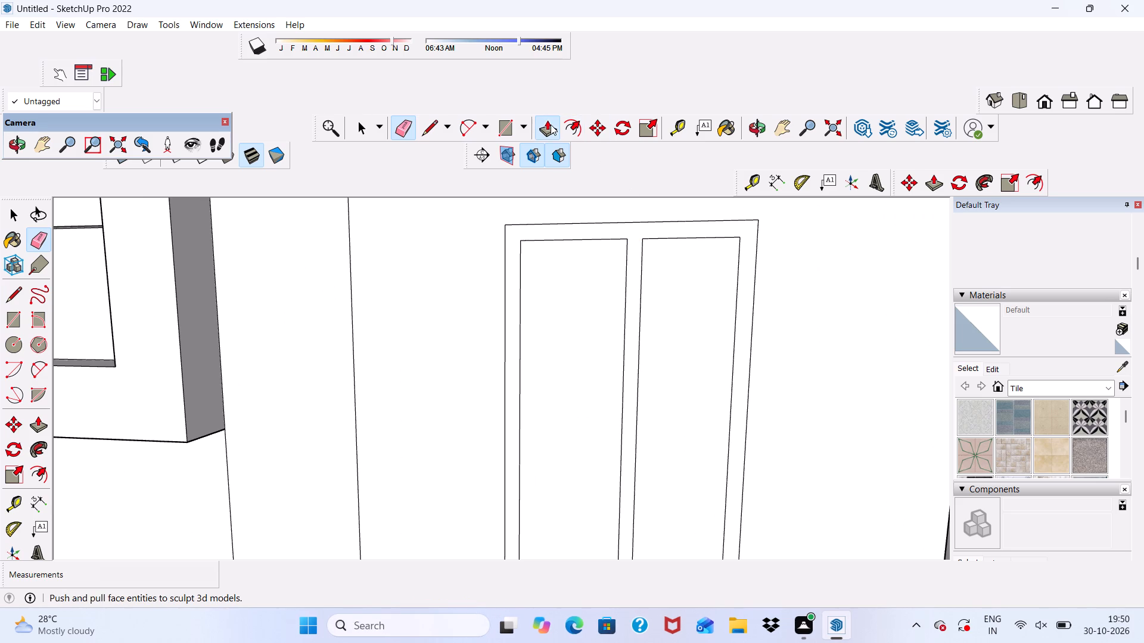
scroll(631, 239, "up", 4)
left_click(631, 237)
scroll(589, 257, "down", 9)
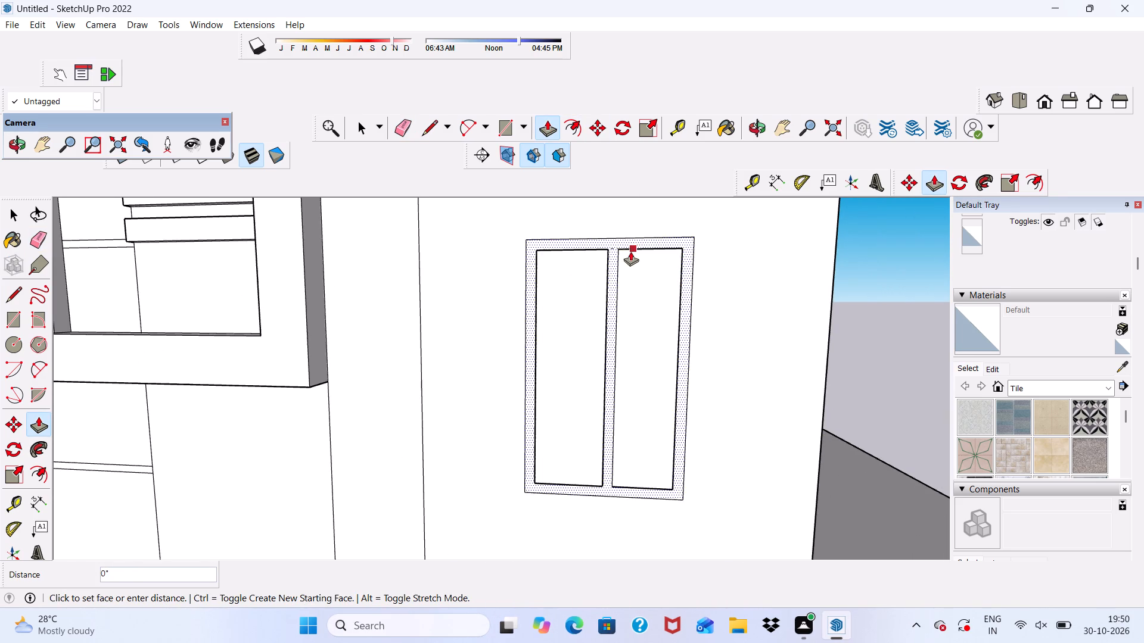
scroll(568, 285, "up", 1)
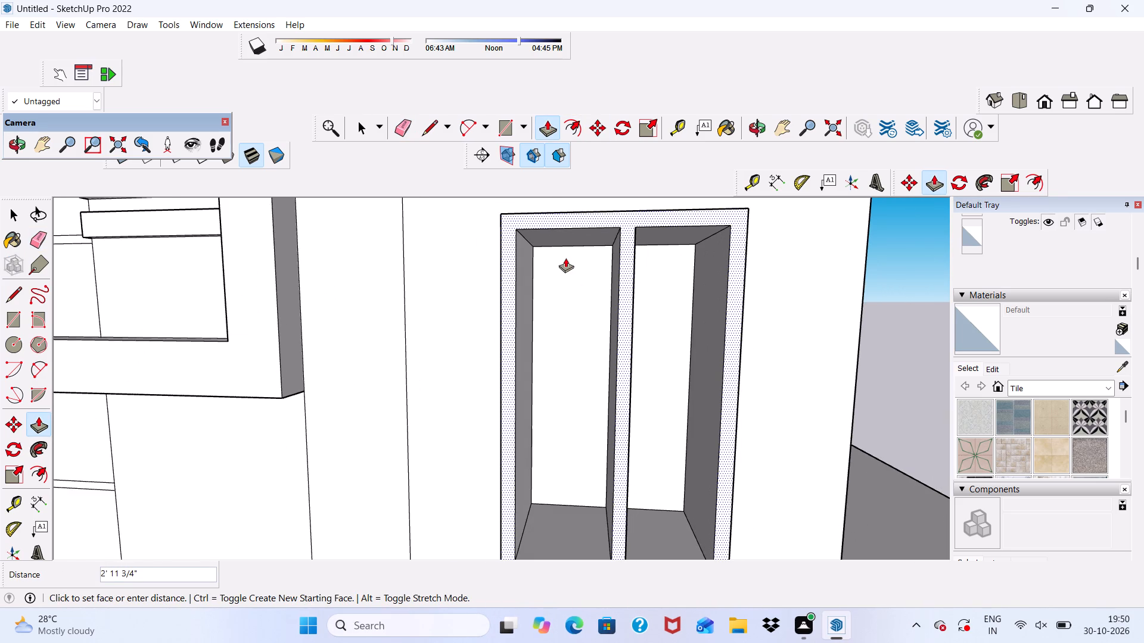
type("3\"")
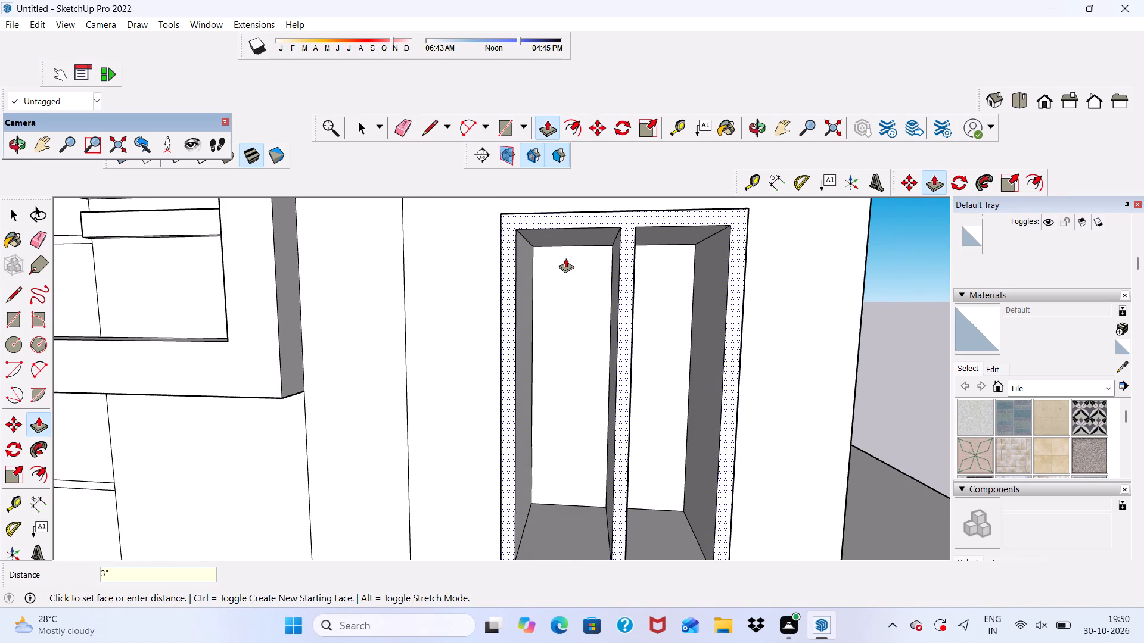
key("Return")
Pull the side block's front panel around the window outward by 6".
scroll(561, 258, "down", 3)
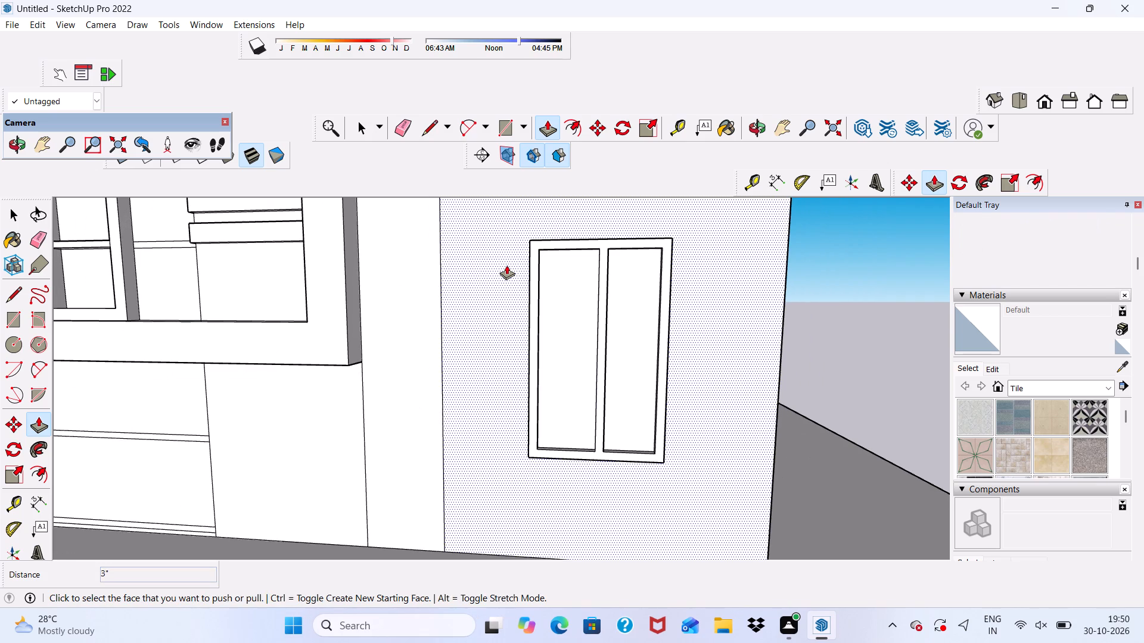
left_click(506, 265)
key("3")
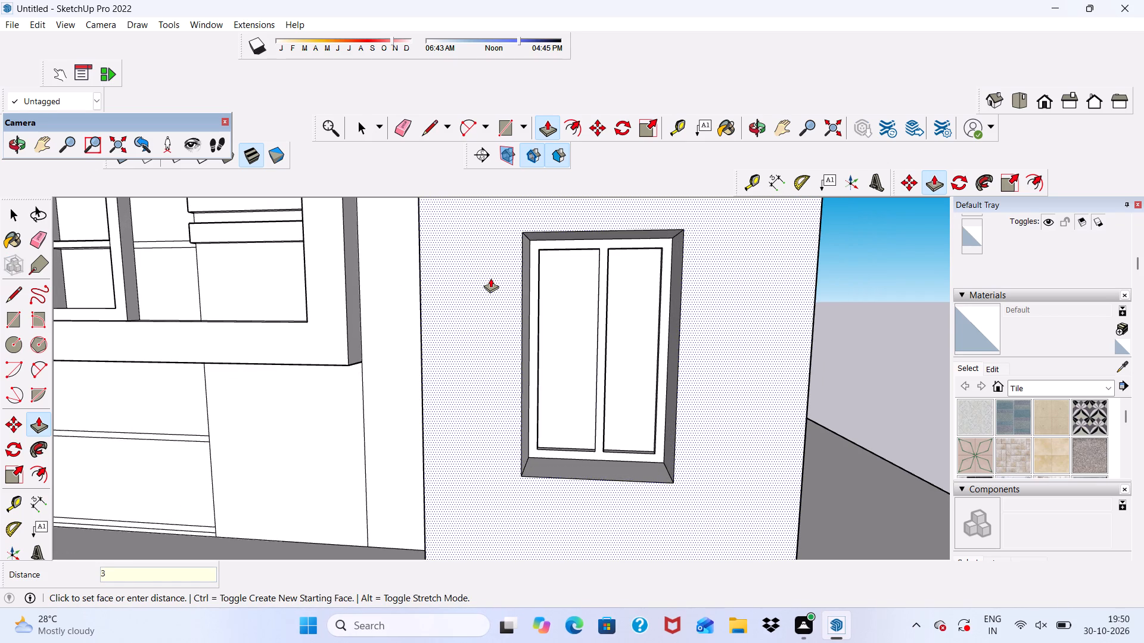
key("BackSpace")
key("BackSpace")
type("6\"")
key("Return")
Draw a rectangle about 3' 10" by 3" on the side block's front panel, directly above the window along its full width.
scroll(490, 278, "up", 1)
scroll(490, 278, "down", 5)
middle_click_drag(493, 280, 612, 329)
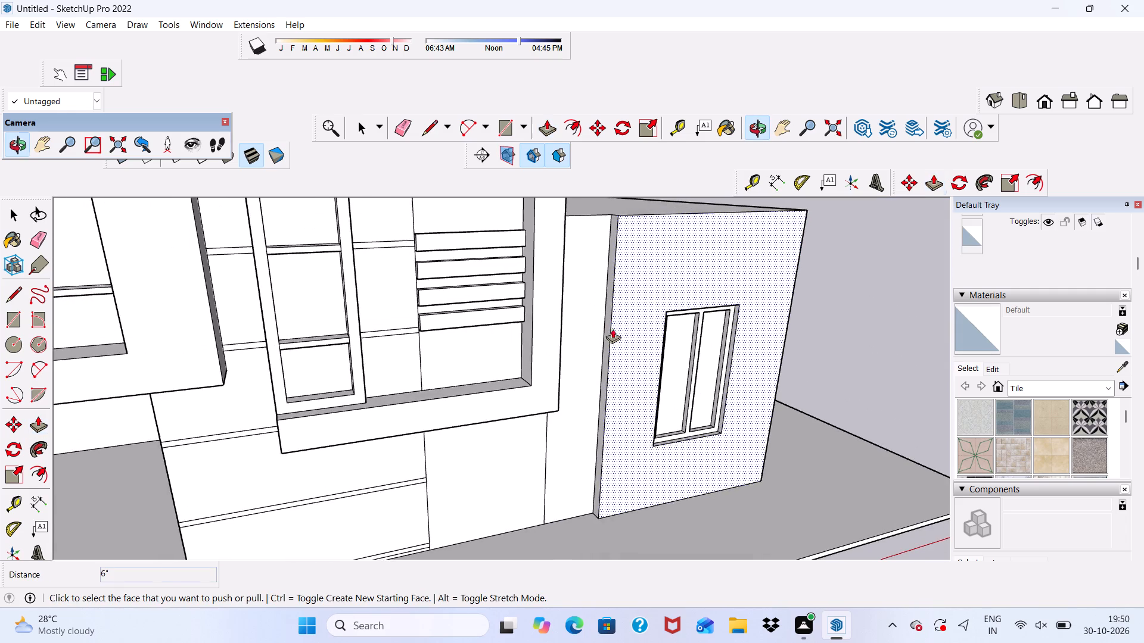
scroll(725, 347, "up", 6)
scroll(689, 332, "down", 3)
middle_click_drag(680, 328, 447, 355)
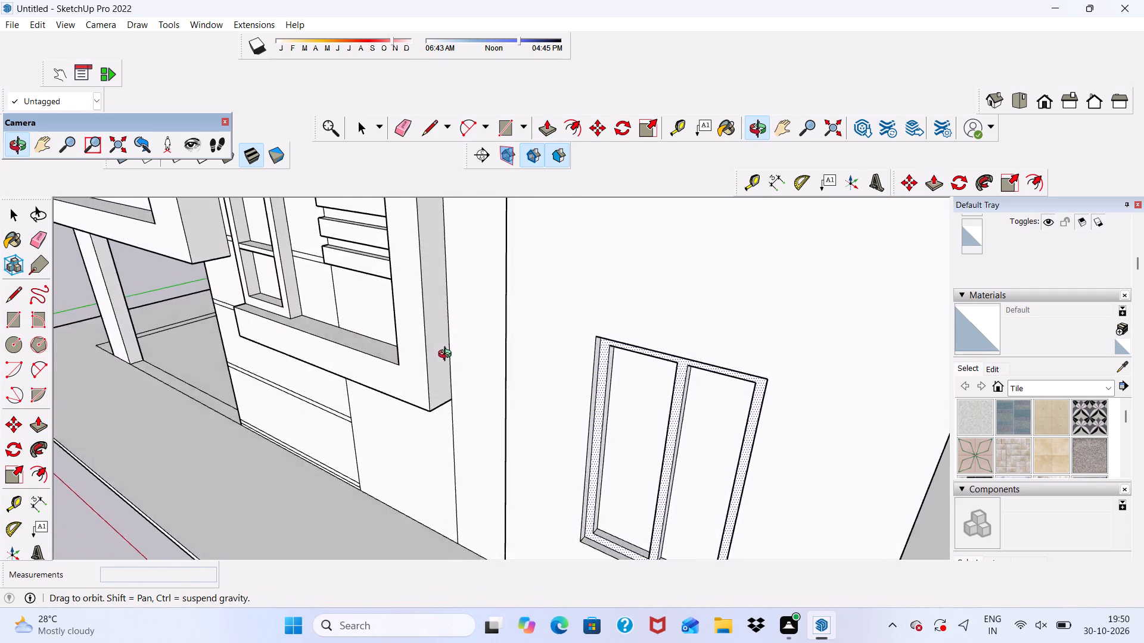
middle_click_drag(447, 355, 571, 366)
scroll(648, 305, "up", 6)
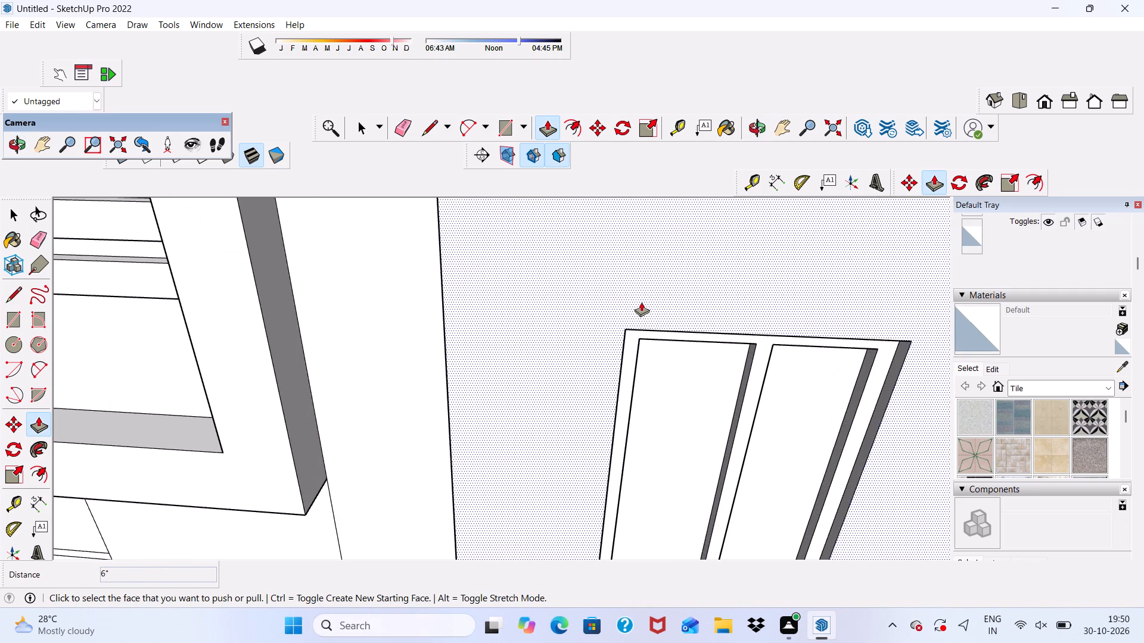
left_click(511, 136)
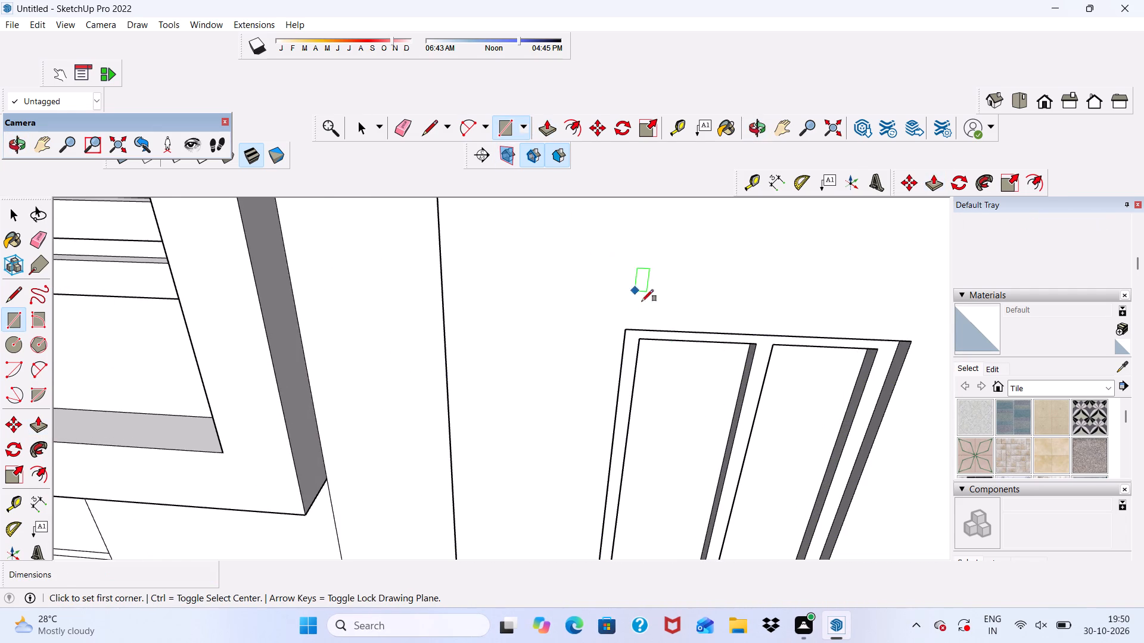
scroll(673, 363, "up", 5)
left_click(597, 310)
scroll(471, 255, "down", 6)
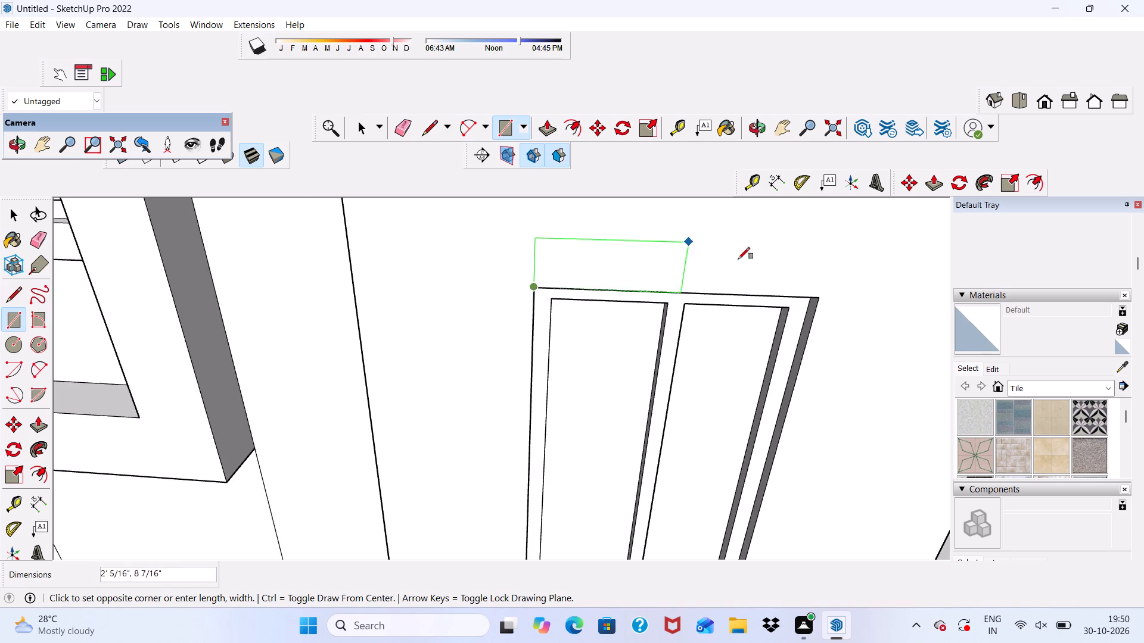
scroll(785, 265, "up", 5)
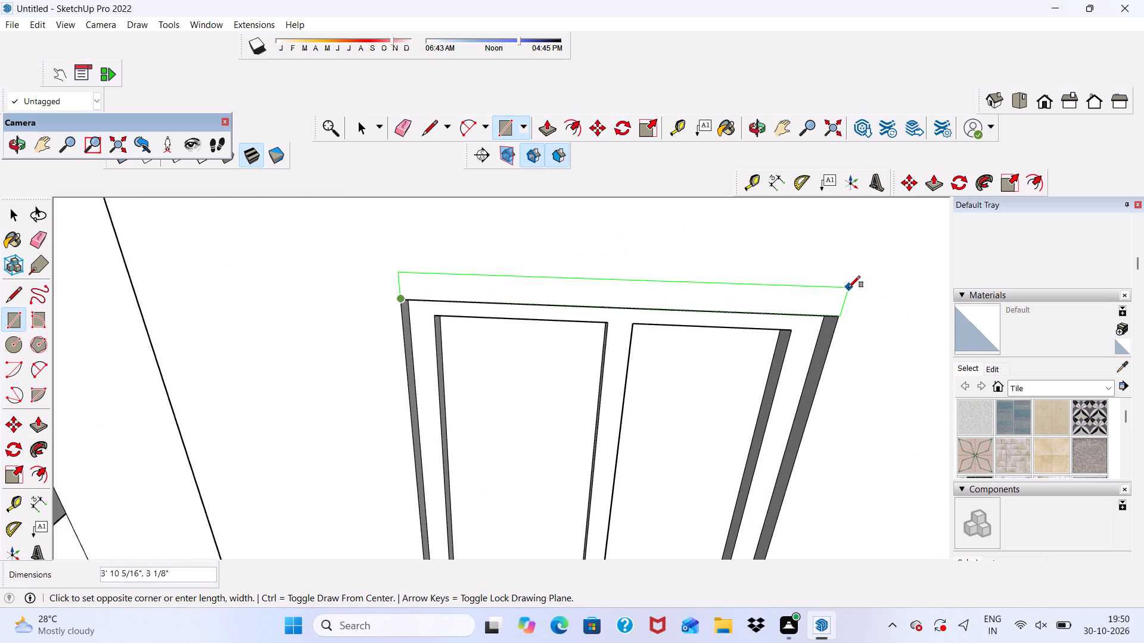
left_click(848, 288)
scroll(646, 208, "down", 4)
Delete the face covering the window opening below the new strip.
key("space")
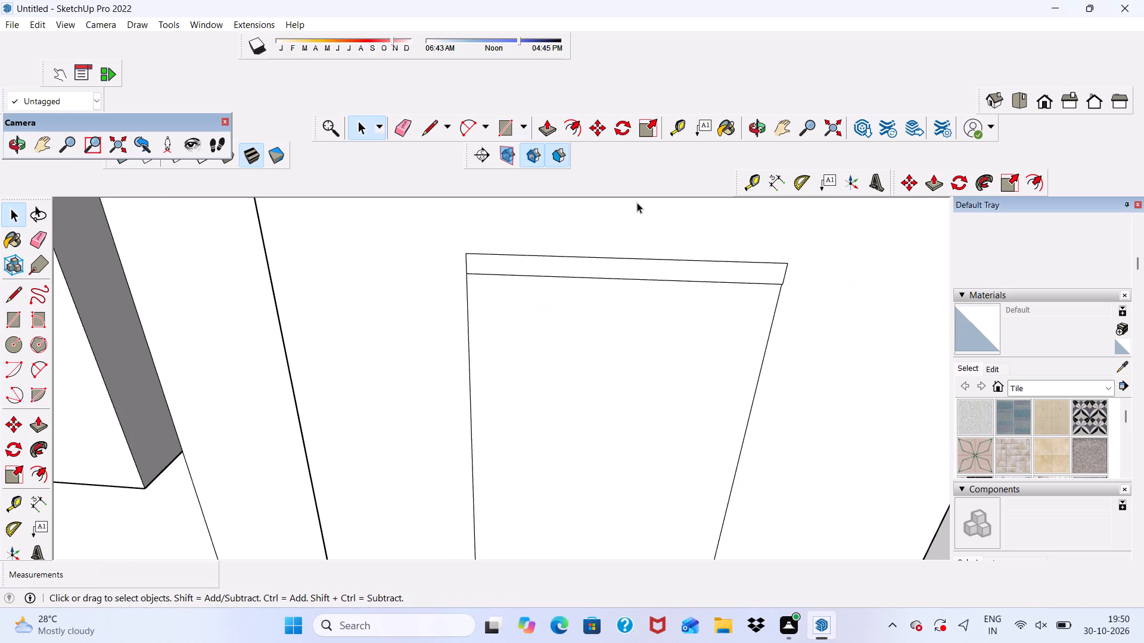
left_click(617, 367)
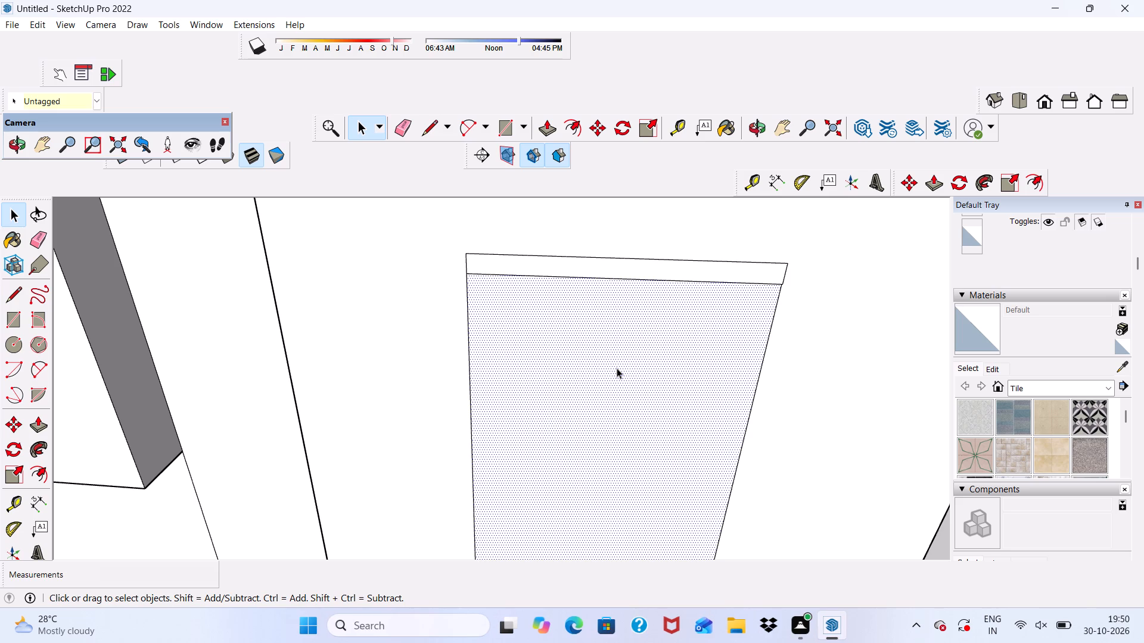
key("Delete")
Pull the strip above the window outward by 2' to form a sunshade.
scroll(590, 280, "up", 5)
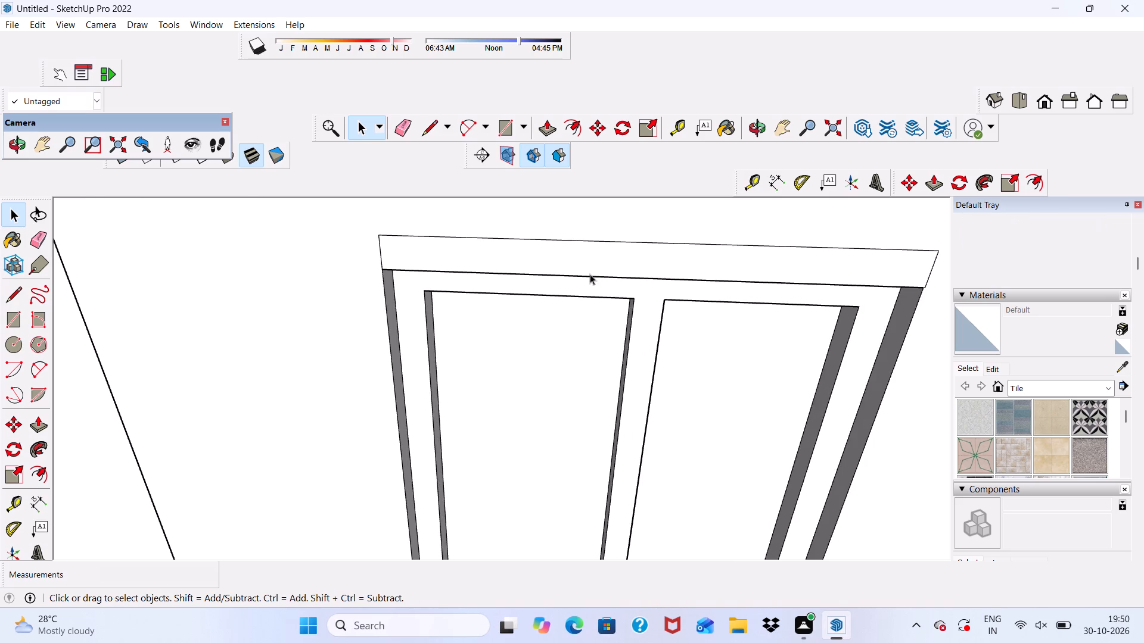
left_click(588, 266)
left_click(544, 135)
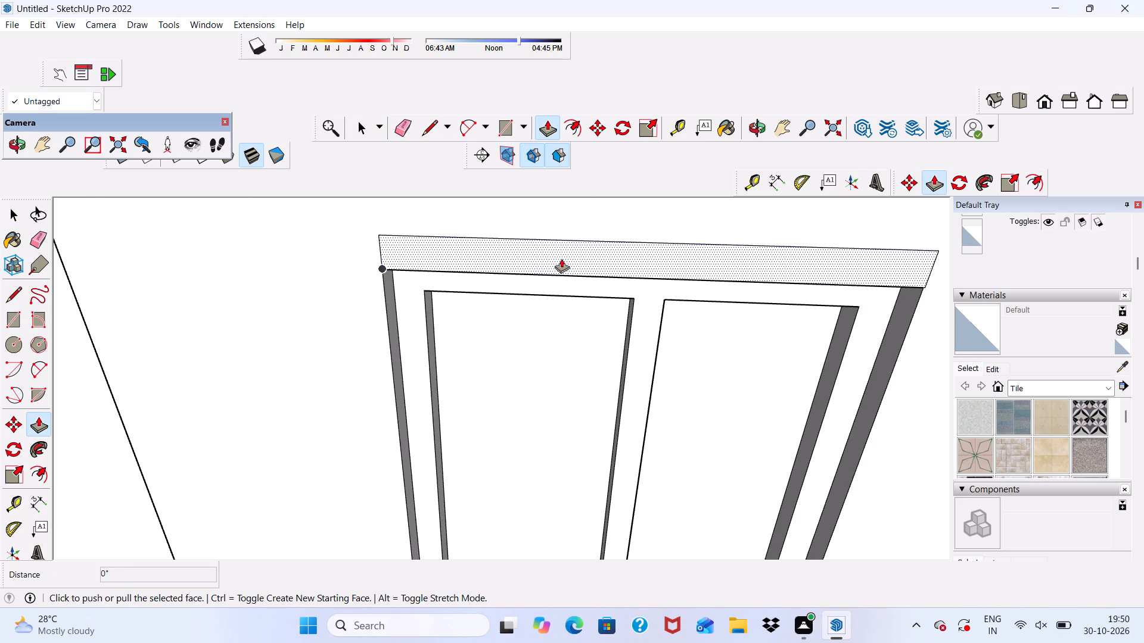
left_click(561, 257)
scroll(466, 320, "down", 6)
middle_click_drag(498, 308, 672, 214)
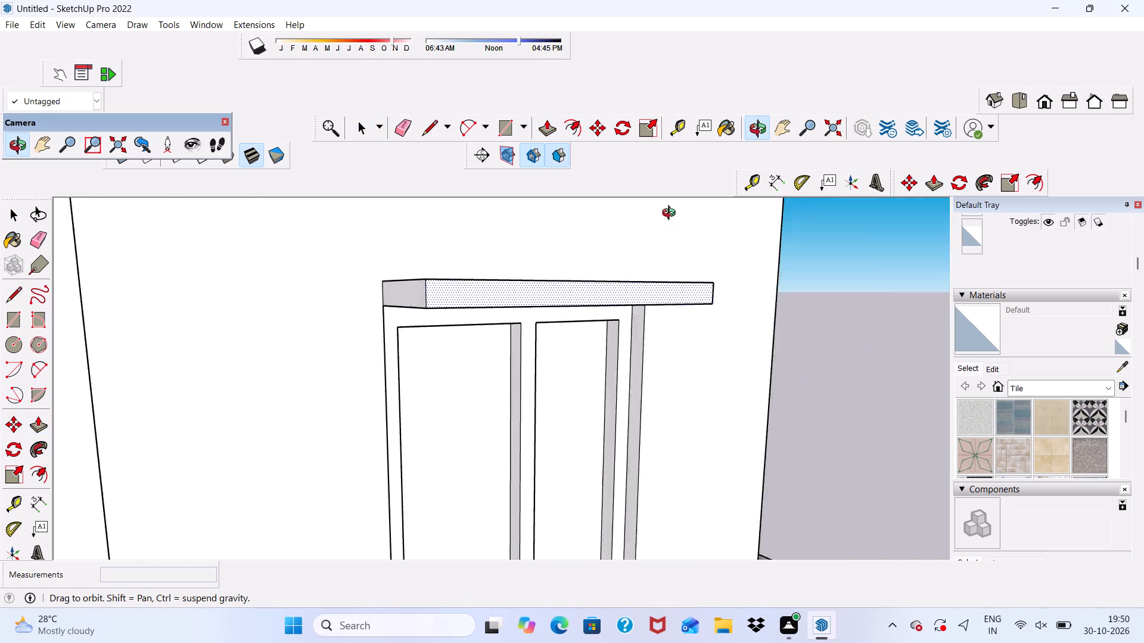
middle_click_drag(672, 214, 725, 187)
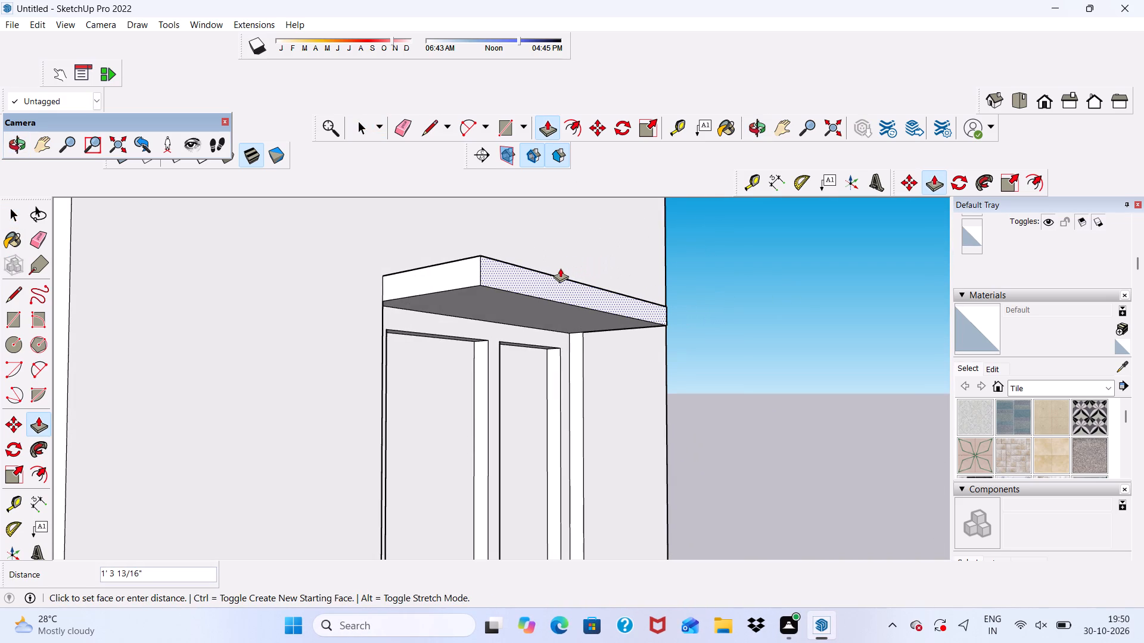
type("2'")
key("Return")
Push the sunshade's front face back by about 5 1/8".
scroll(551, 283, "down", 6)
middle_click_drag(589, 311, 589, 316)
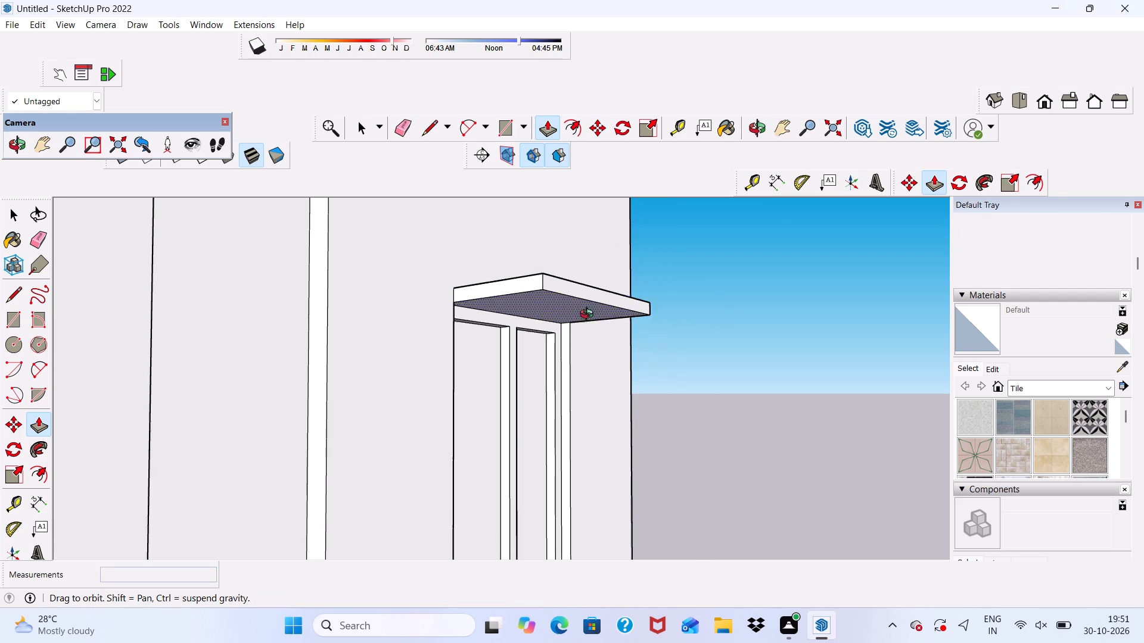
middle_click_drag(589, 316, 560, 301)
scroll(560, 301, "up", 6)
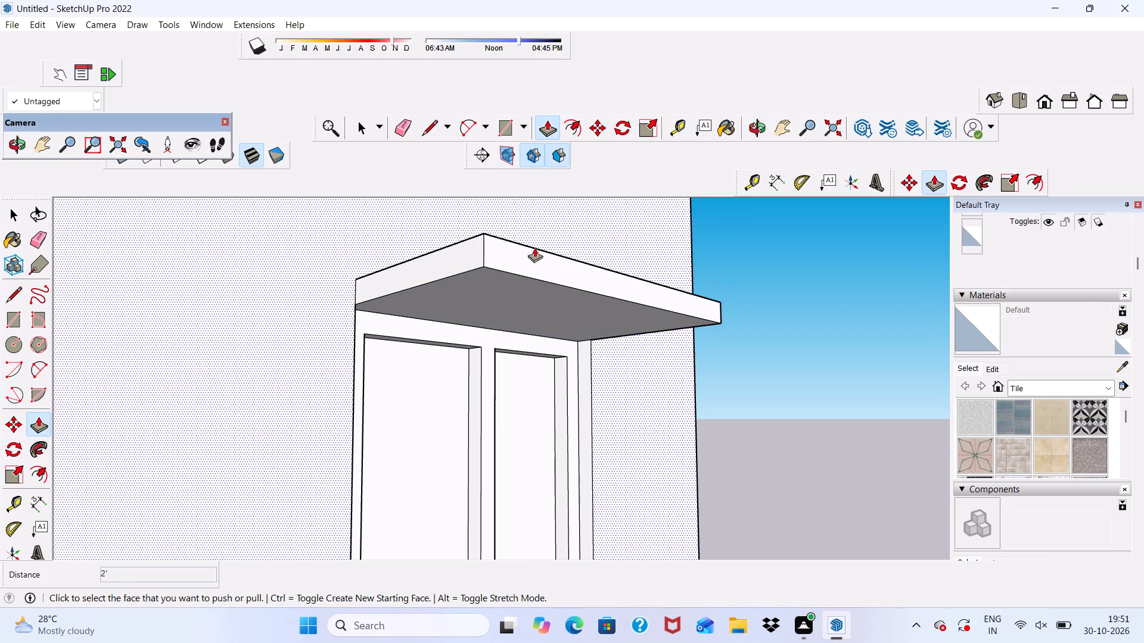
left_click(517, 255)
left_click(483, 269)
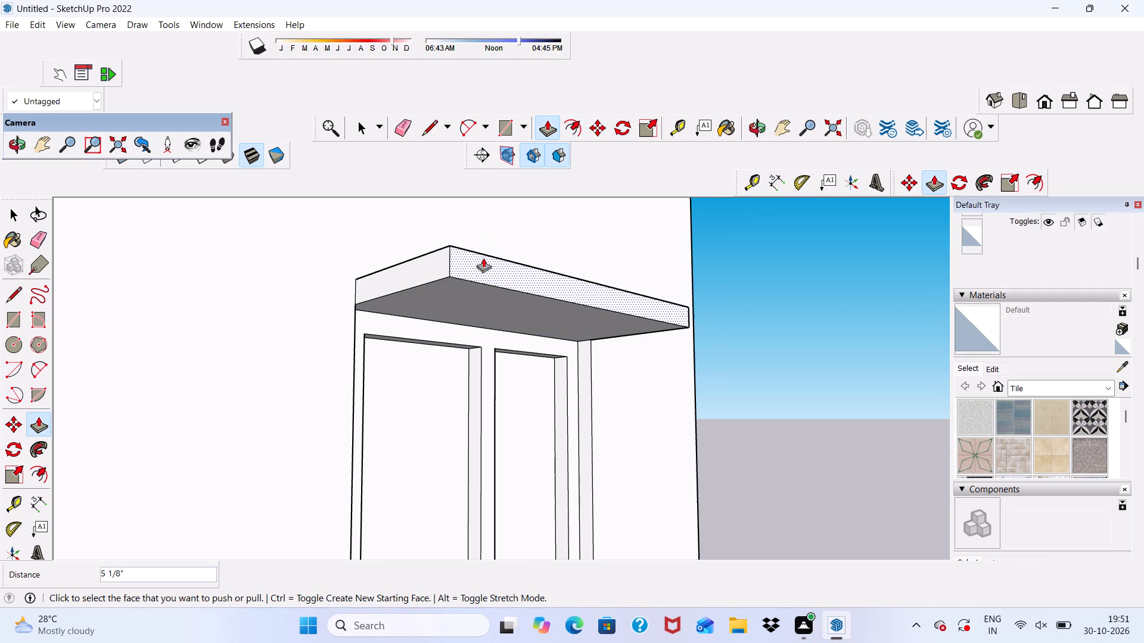
Raise the side block's roof face by about 1' 1".
scroll(511, 212, "down", 6)
middle_click_drag(545, 264, 338, 335)
scroll(384, 317, "up", 1)
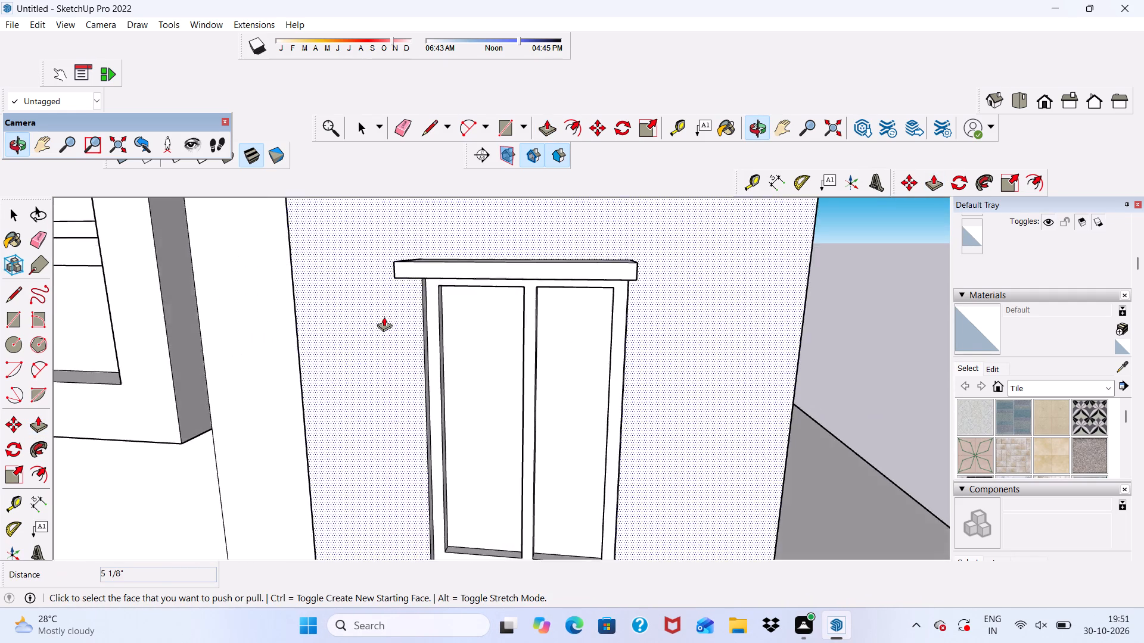
scroll(388, 301, "down", 13)
middle_click_drag(431, 303, 543, 307)
scroll(543, 308, "down", 7)
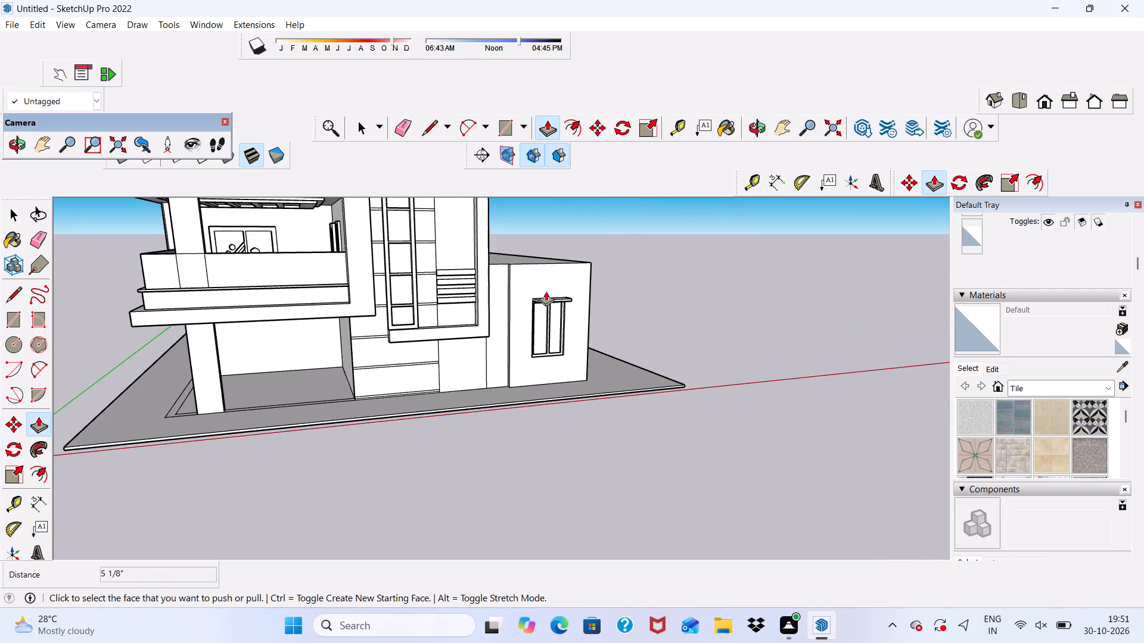
middle_click_drag(543, 285, 473, 333)
scroll(521, 233, "up", 6)
left_click(523, 279)
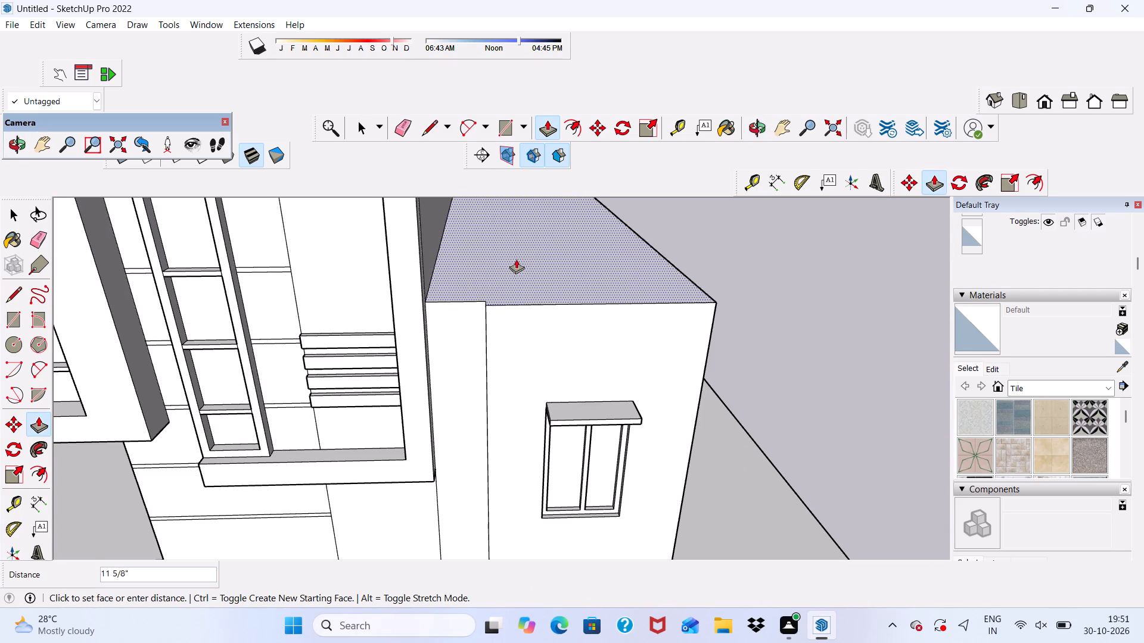
left_click(516, 258)
Erase the vertical seam edge on the front wall between the tower frame and the side block's projecting panel.
scroll(516, 291, "down", 5)
middle_click_drag(554, 348, 545, 251)
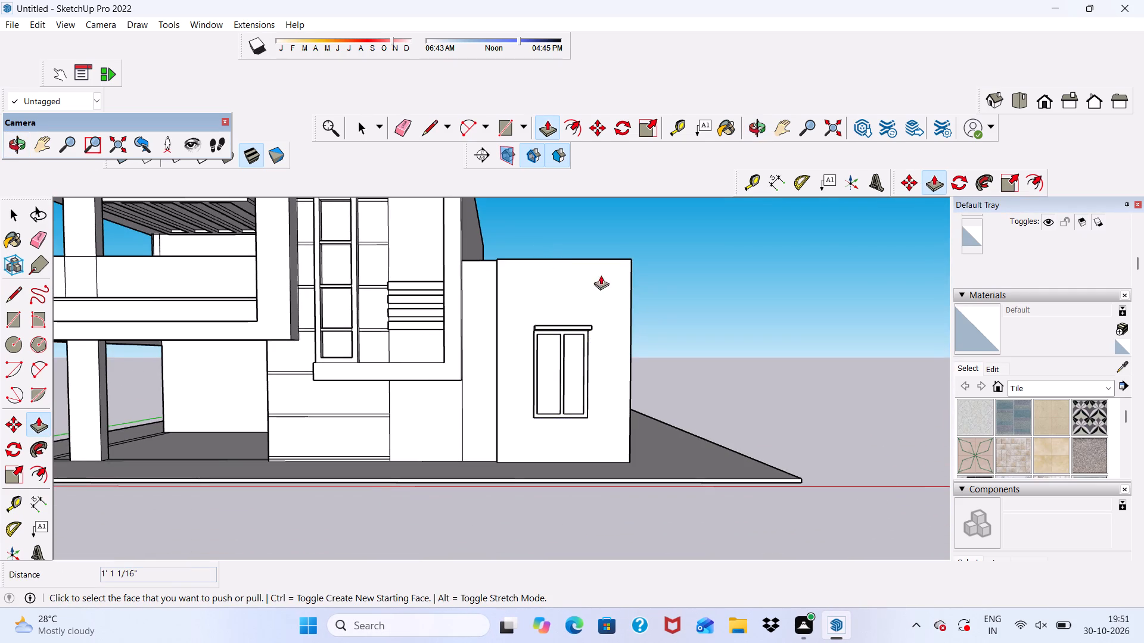
scroll(604, 275, "down", 5)
middle_click_drag(662, 284, 766, 298)
scroll(757, 305, "up", 1)
key("space")
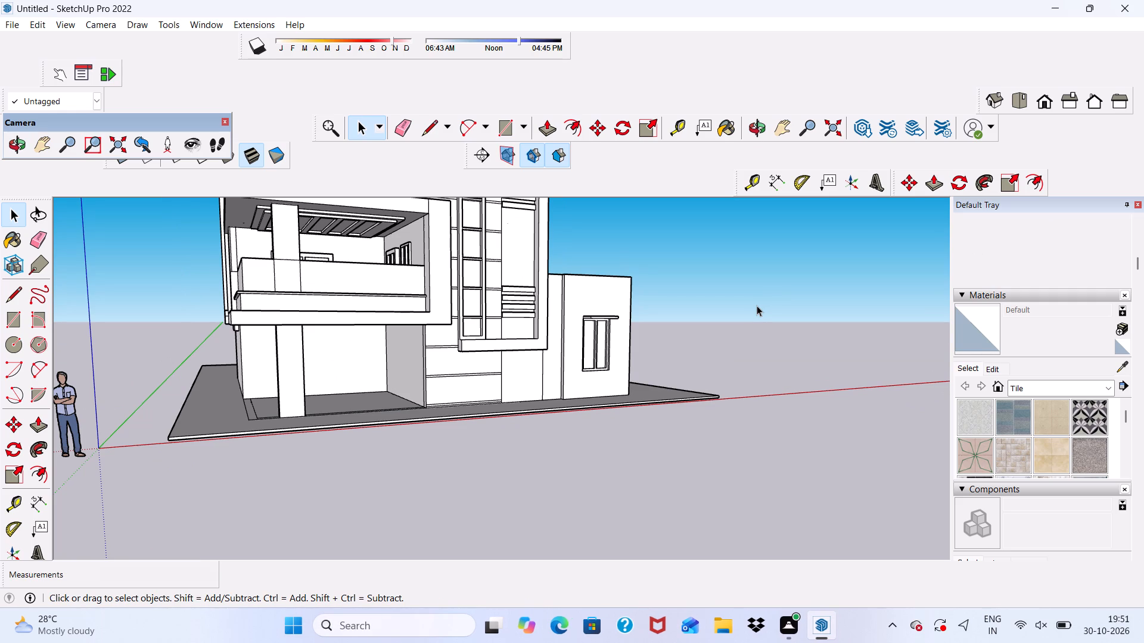
scroll(736, 313, "down", 1)
middle_click_drag(701, 365, 692, 378)
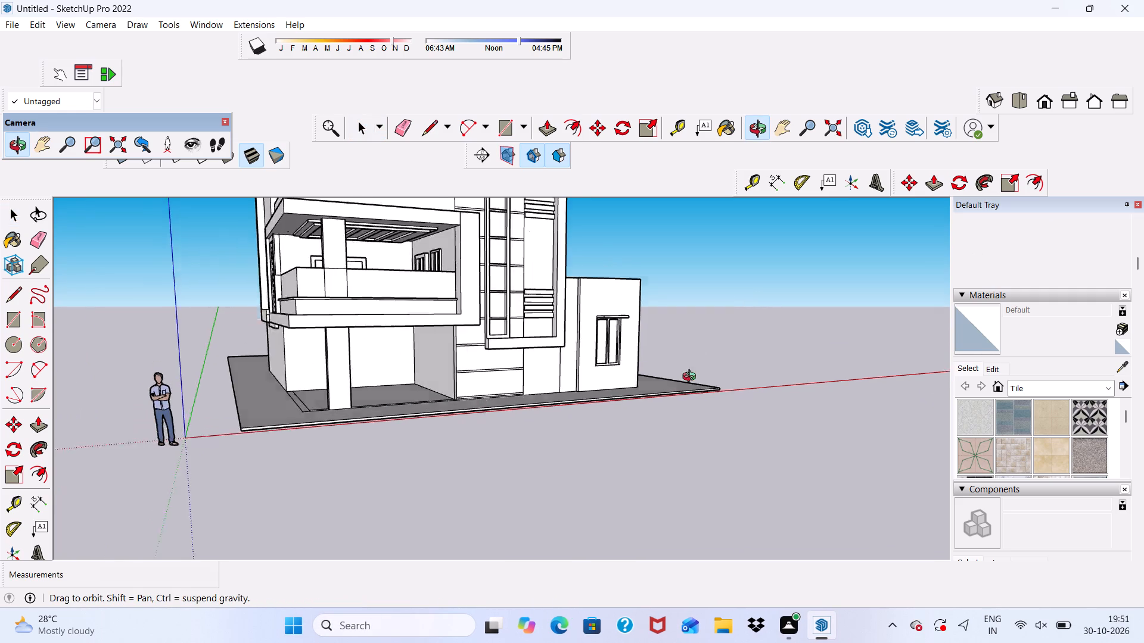
middle_click_drag(692, 378, 460, 394)
scroll(518, 336, "up", 7)
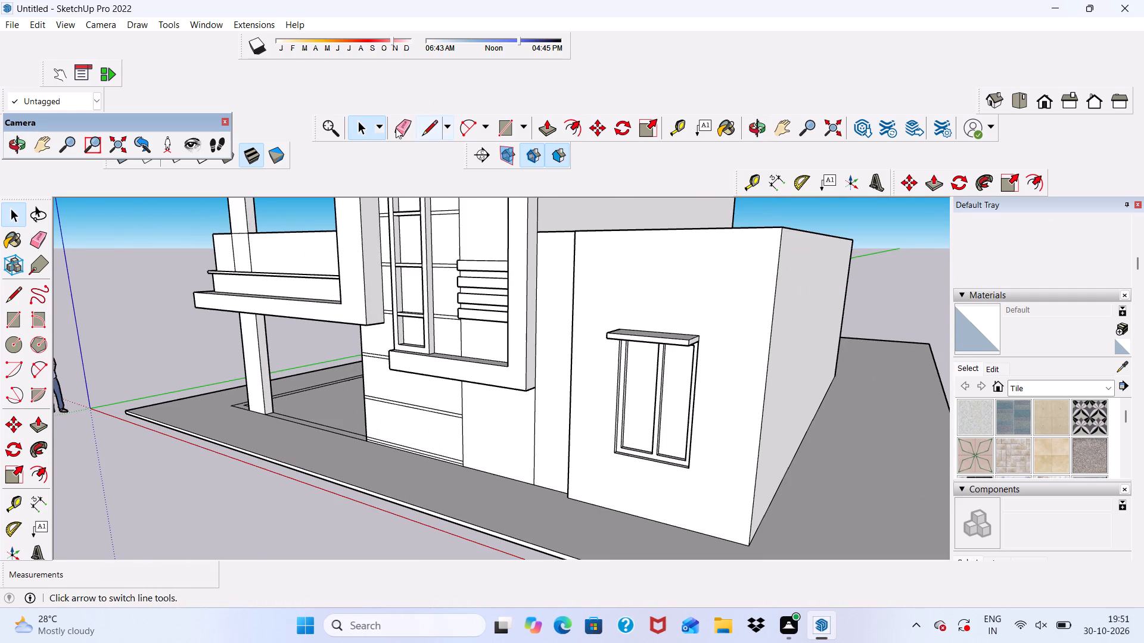
left_click(394, 126)
left_click_drag(530, 411, 549, 425)
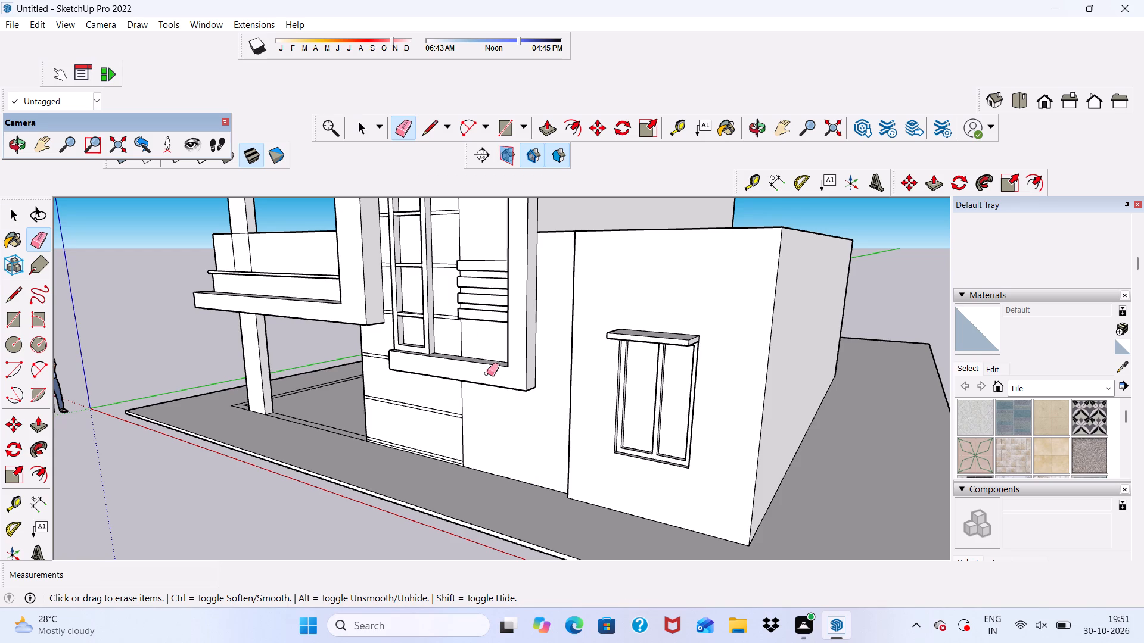
Examine the whole house from the front, above and the balcony corner.
scroll(457, 360, "down", 5)
middle_click_drag(481, 383, 626, 376)
scroll(624, 229, "down", 2)
middle_click_drag(615, 296, 670, 263)
scroll(590, 262, "down", 5)
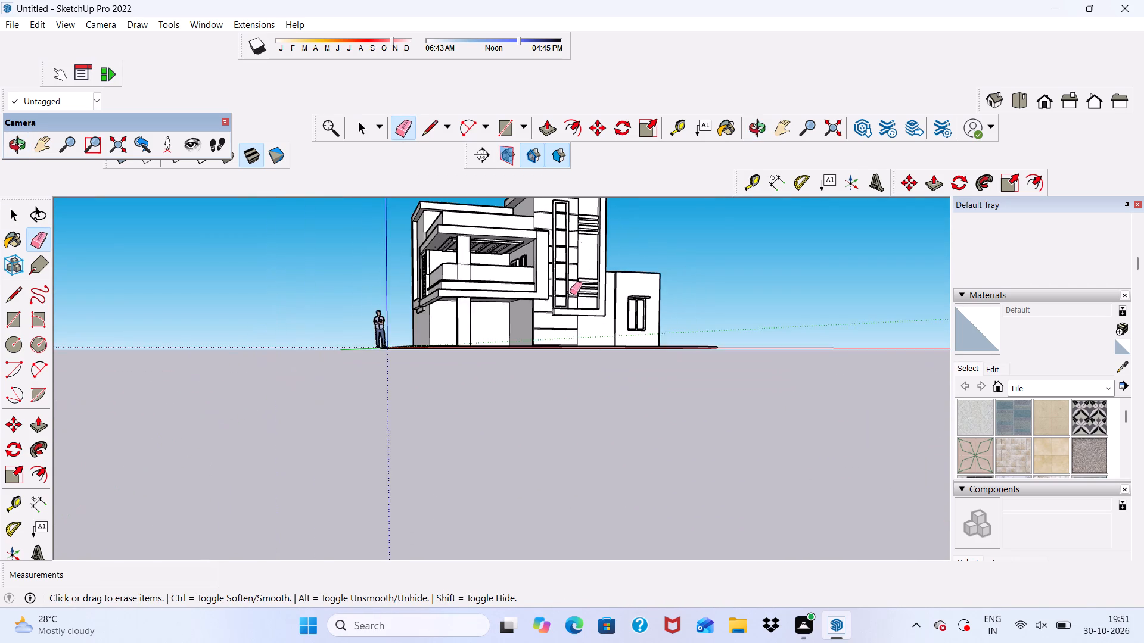
scroll(570, 292, "down", 7)
scroll(549, 366, "up", 14)
scroll(506, 246, "down", 1)
middle_click_drag(500, 265, 464, 432)
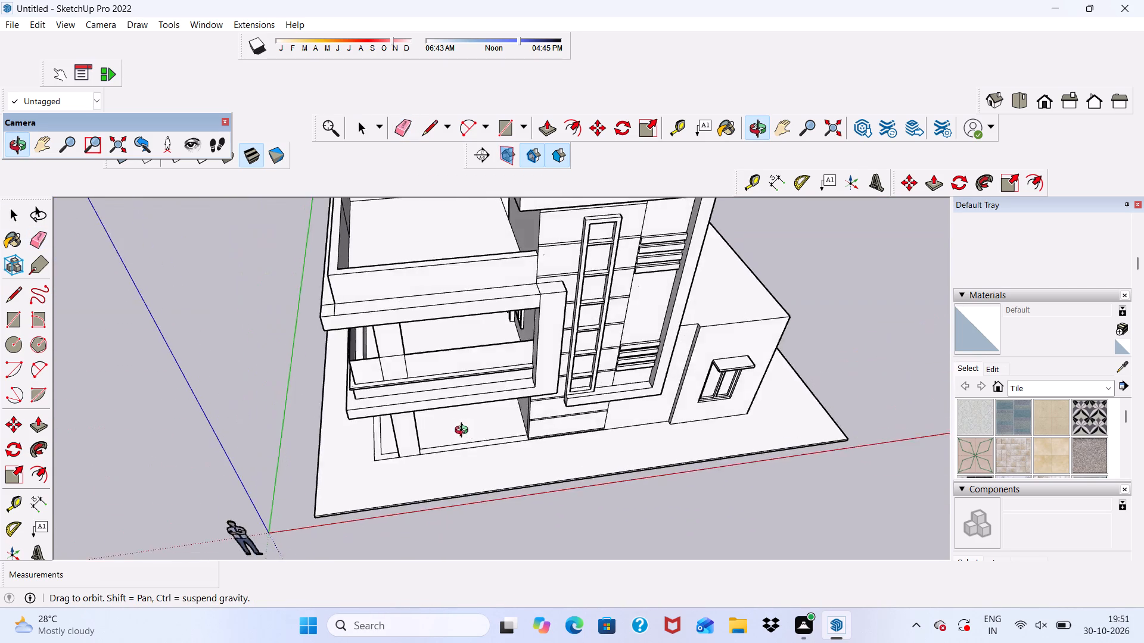
middle_click_drag(464, 432, 423, 413)
scroll(567, 311, "up", 6)
scroll(543, 294, "down", 1)
middle_click_drag(460, 338, 645, 316)
scroll(613, 330, "down", 1)
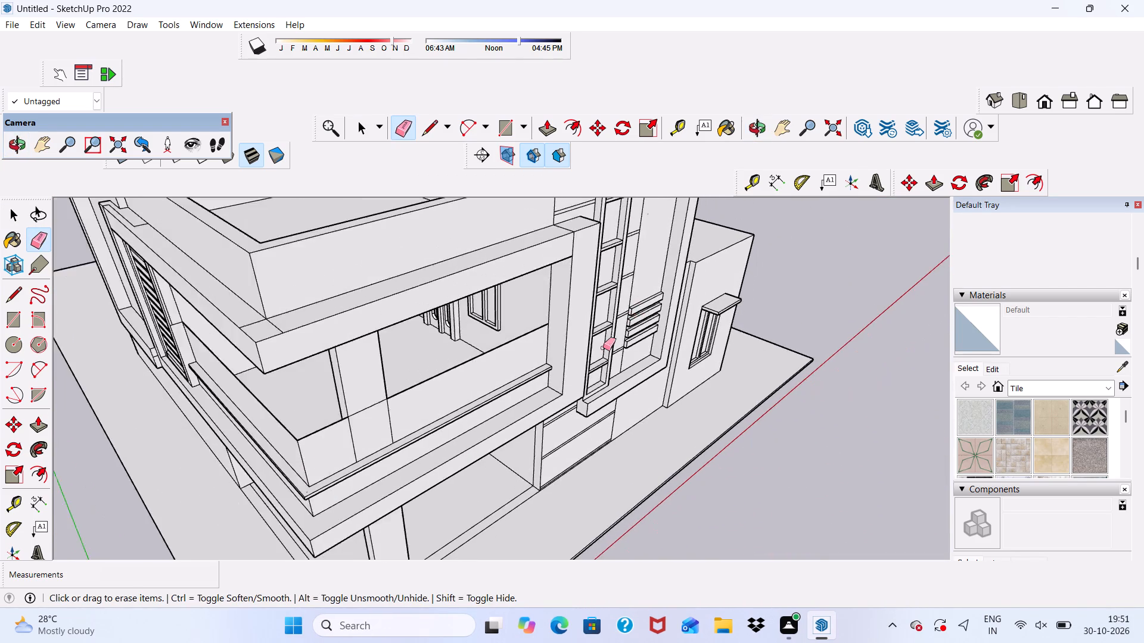
Erase the two short leftover edges on top of the first-floor balcony's roof slab at its outer corner.
scroll(603, 348, "down", 5)
middle_click_drag(568, 370, 555, 315)
scroll(416, 254, "up", 6)
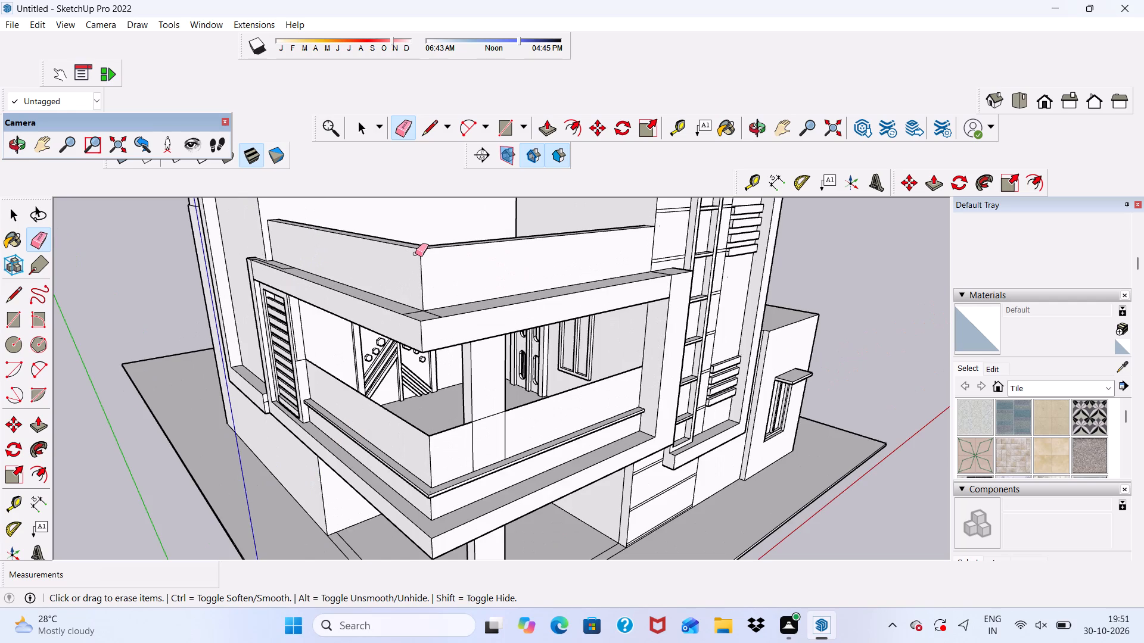
scroll(417, 256, "down", 1)
scroll(430, 283, "up", 11)
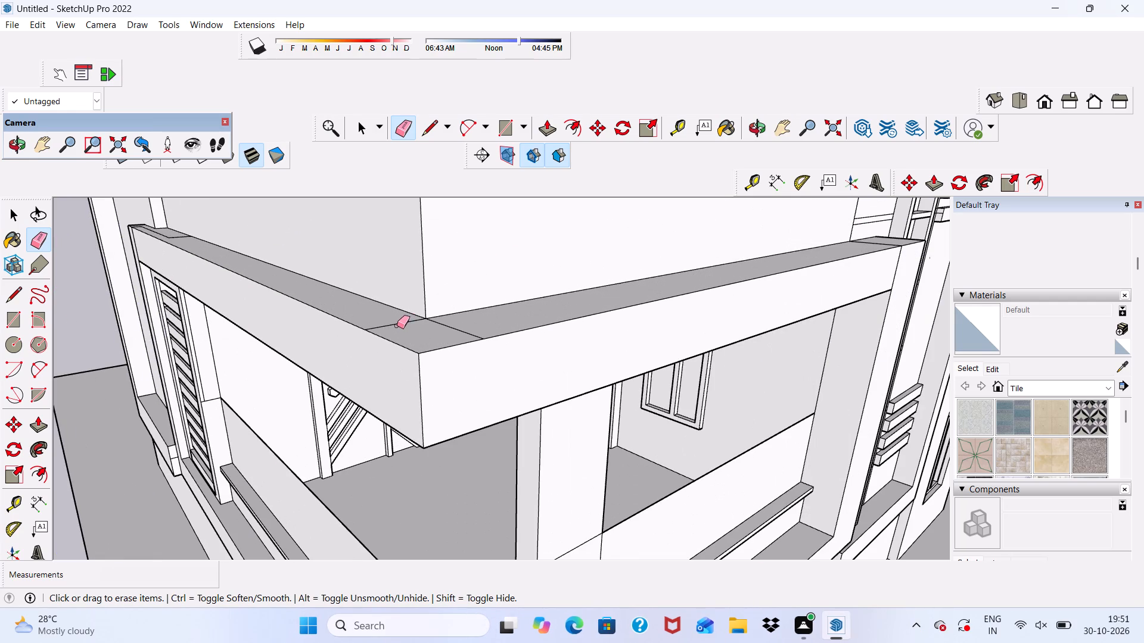
left_click_drag(397, 326, 399, 318)
left_click_drag(444, 327, 471, 323)
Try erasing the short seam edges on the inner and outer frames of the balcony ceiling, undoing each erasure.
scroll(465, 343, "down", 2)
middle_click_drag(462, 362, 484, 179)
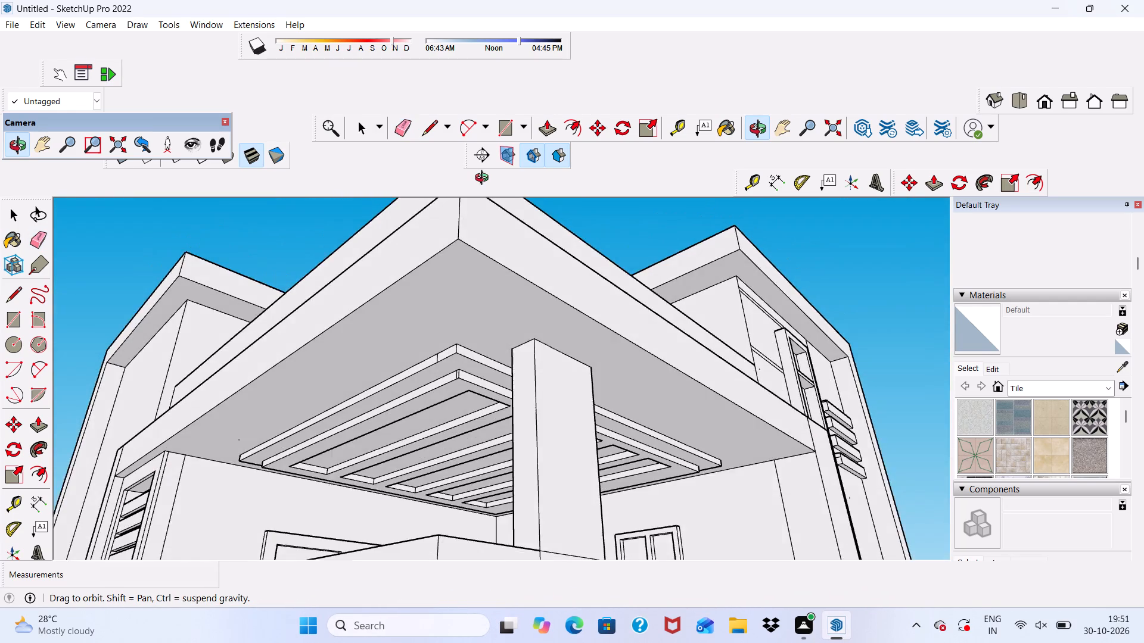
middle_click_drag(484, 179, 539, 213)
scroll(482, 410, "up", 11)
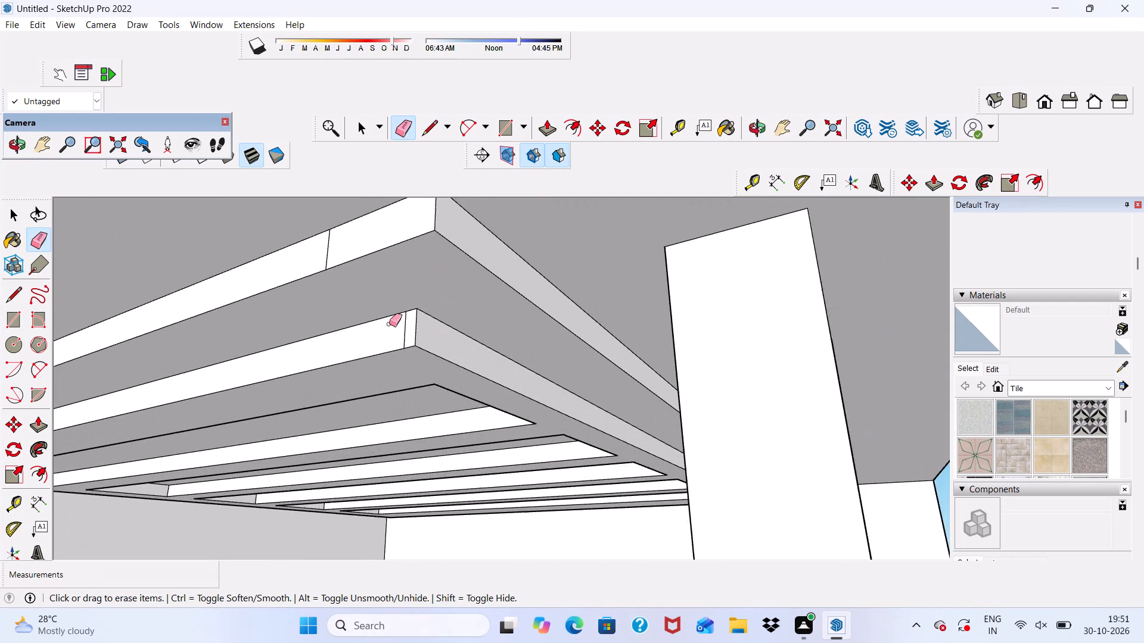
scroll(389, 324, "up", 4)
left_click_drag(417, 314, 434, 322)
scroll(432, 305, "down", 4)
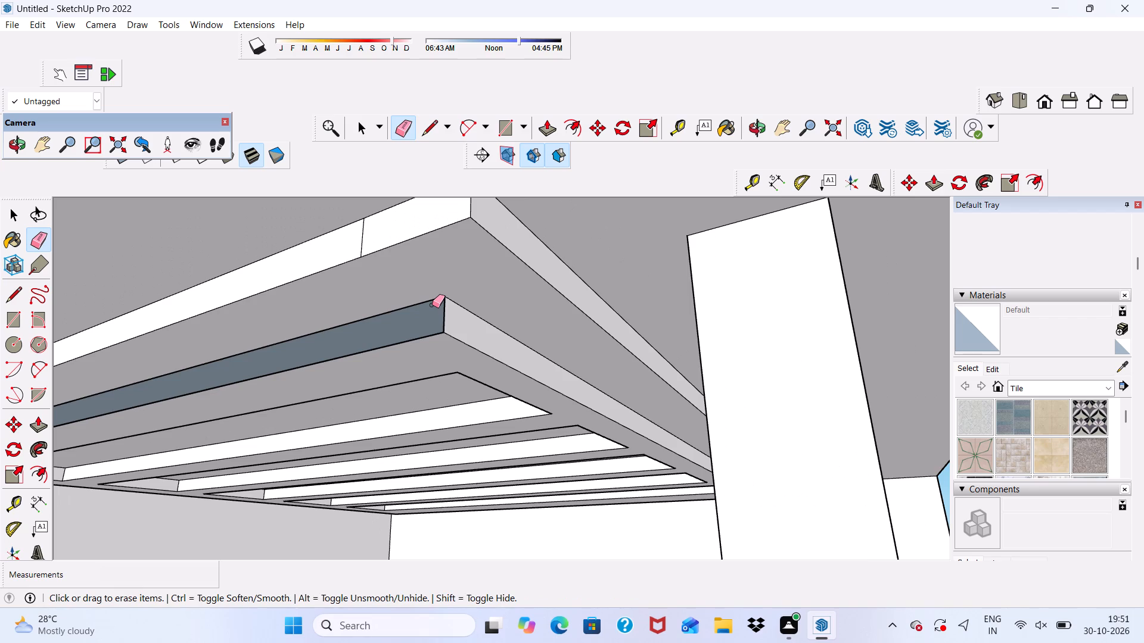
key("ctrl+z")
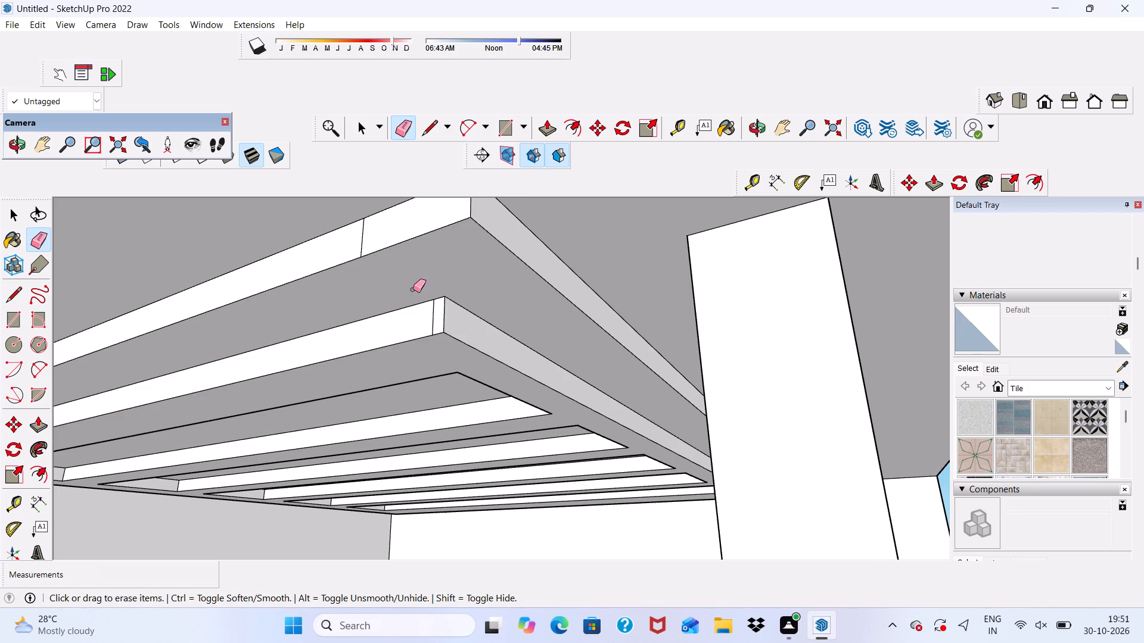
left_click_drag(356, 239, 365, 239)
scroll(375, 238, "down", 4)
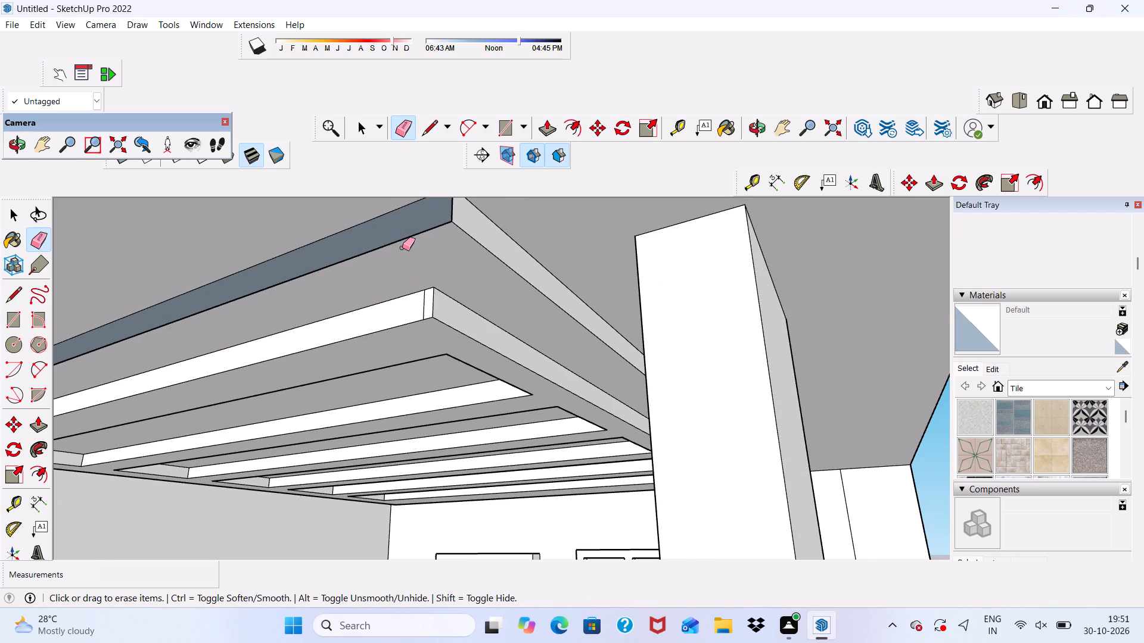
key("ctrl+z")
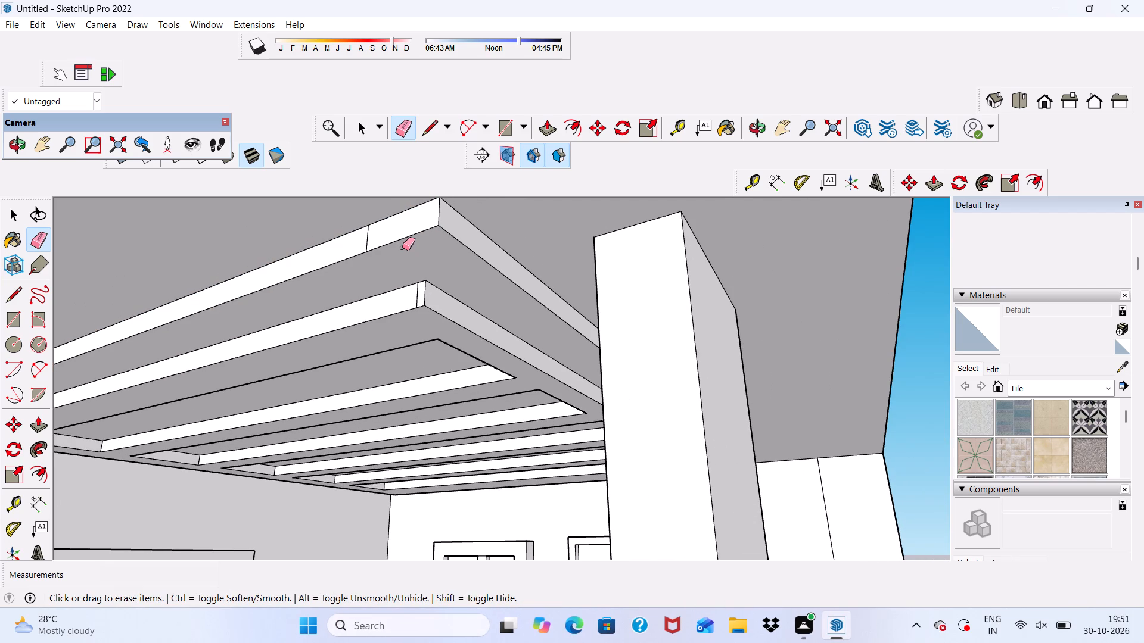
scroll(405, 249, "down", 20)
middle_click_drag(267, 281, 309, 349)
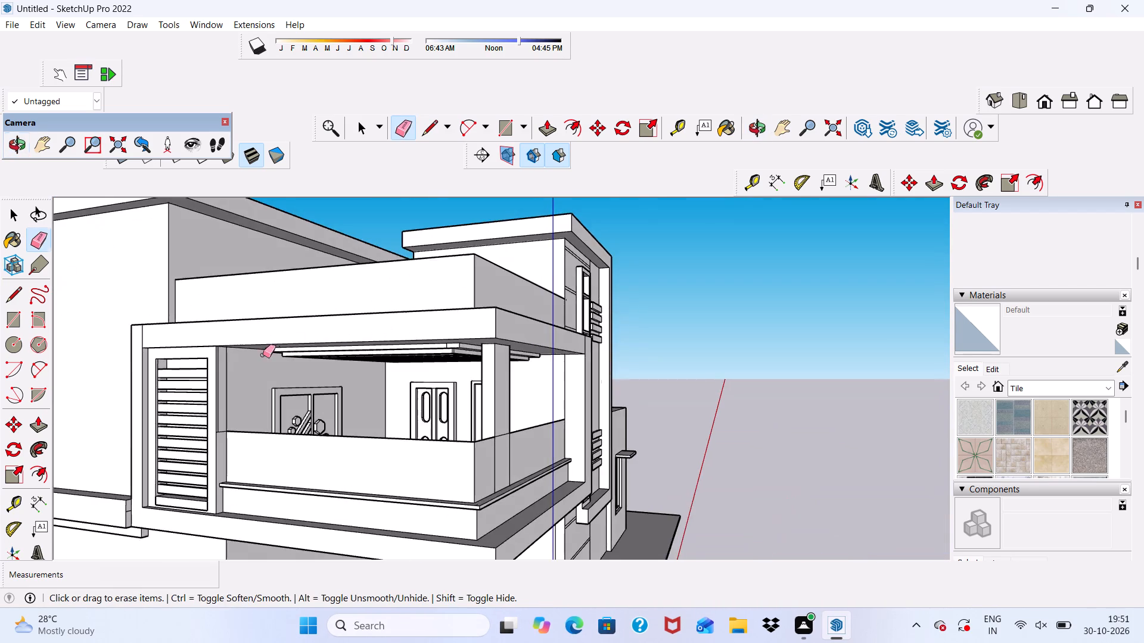
Erase the vertical seam edges on the balcony's inner side wall beside the louvred panel, down to the parapet.
scroll(194, 363, "up", 7)
left_click_drag(100, 304, 117, 313)
scroll(135, 307, "down", 6)
scroll(267, 355, "up", 1)
middle_click_drag(267, 355, 258, 342)
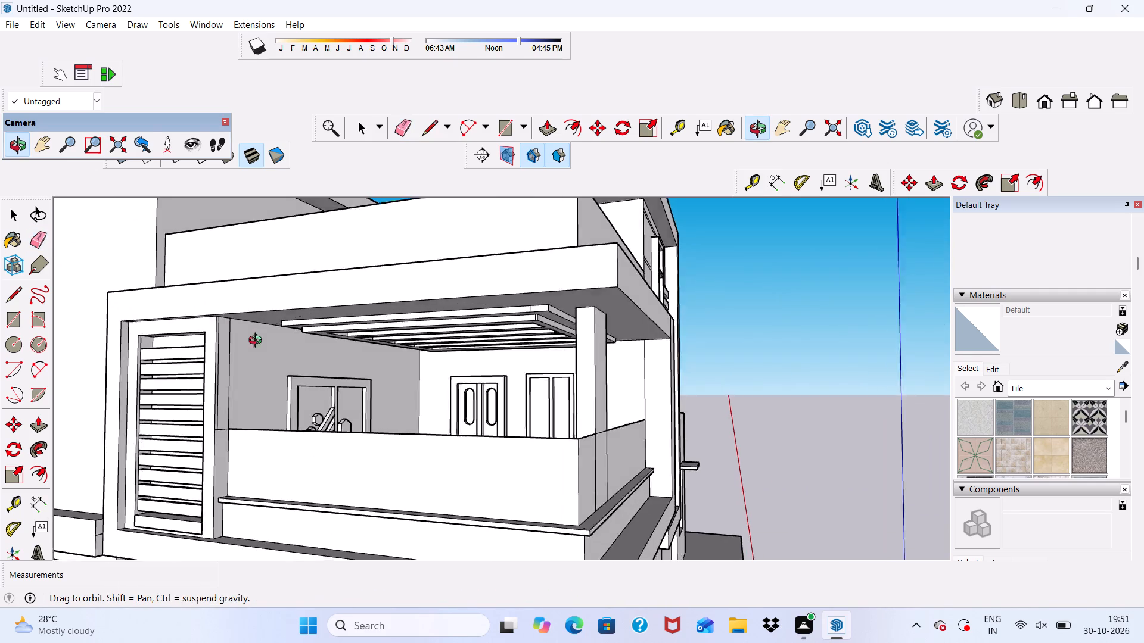
middle_click_drag(258, 342, 196, 347)
scroll(197, 358, "up", 13)
left_click_drag(216, 360, 213, 364)
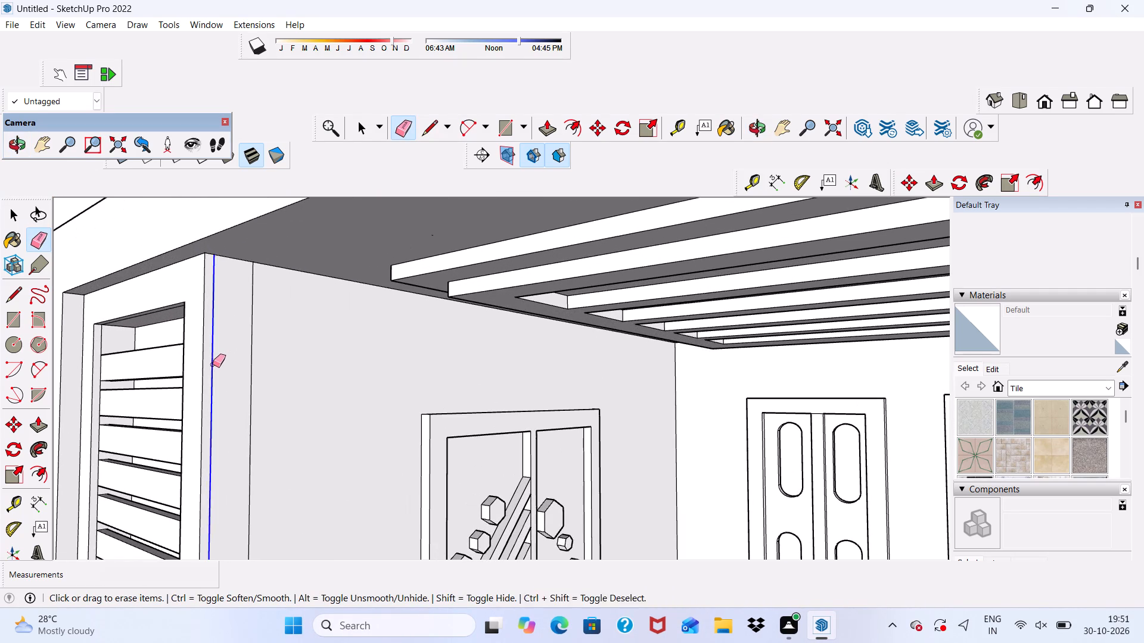
left_click_drag(213, 364, 212, 366)
left_click_drag(237, 360, 259, 379)
scroll(238, 252, "down", 7)
middle_click_drag(259, 333, 240, 383)
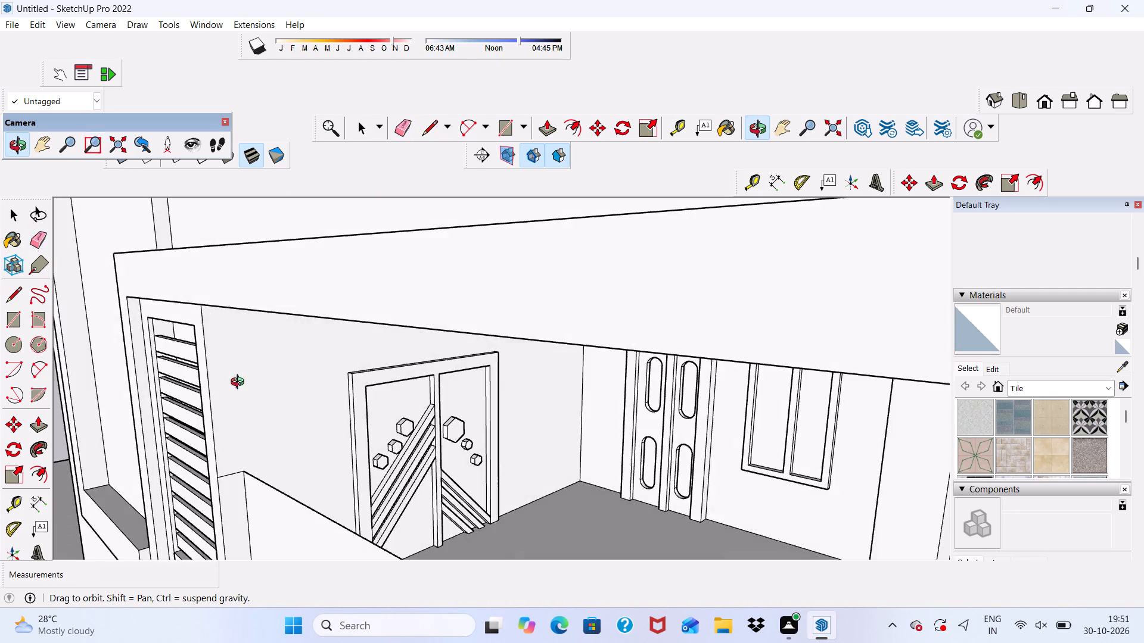
middle_click_drag(240, 383, 234, 382)
scroll(228, 482, "up", 6)
left_click_drag(222, 450, 227, 477)
scroll(225, 248, "down", 11)
Erase the vertical seam edges on the balcony's inner wall at the tower end, above the parapet.
middle_click_drag(245, 329, 363, 313)
scroll(363, 313, "up", 1)
scroll(267, 250, "down", 14)
scroll(280, 282, "up", 1)
middle_click_drag(281, 282, 244, 302)
scroll(433, 301, "up", 10)
left_click_drag(531, 257, 545, 266)
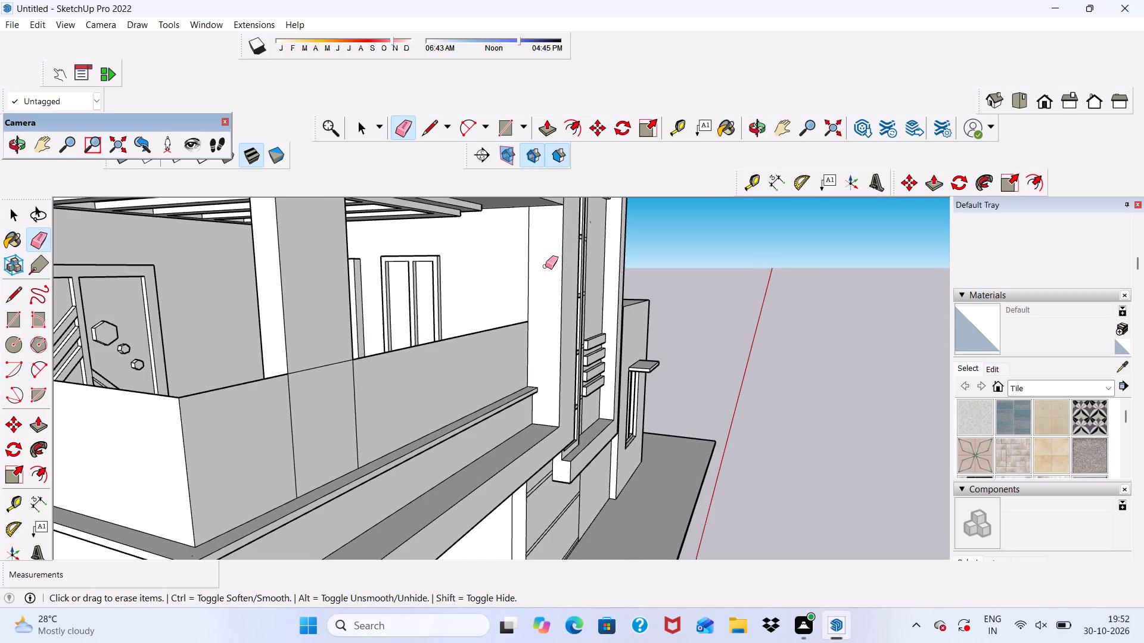
left_click_drag(541, 265, 517, 265)
scroll(503, 233, "down", 3)
scroll(529, 225, "up", 4)
left_click_drag(522, 225, 506, 248)
scroll(492, 313, "down", 1)
Erase the short leftover stubs of the seam on the balcony's window wall, just above the parapet and higher up.
middle_click_drag(478, 331, 478, 333)
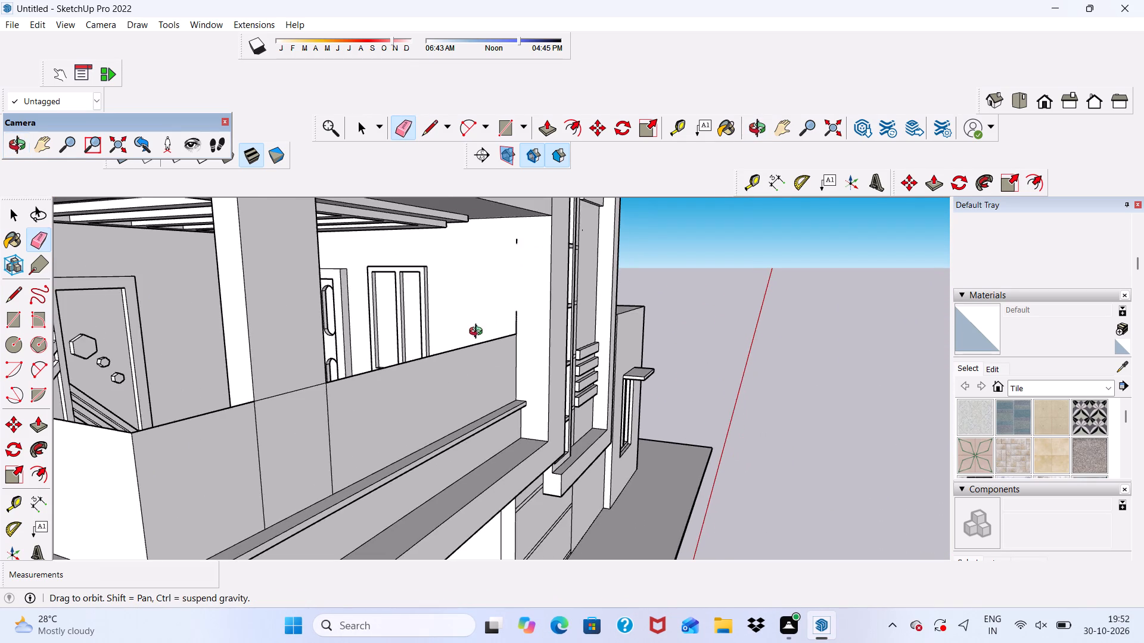
middle_click_drag(478, 333, 632, 351)
scroll(582, 338, "up", 6)
left_click_drag(571, 313, 567, 322)
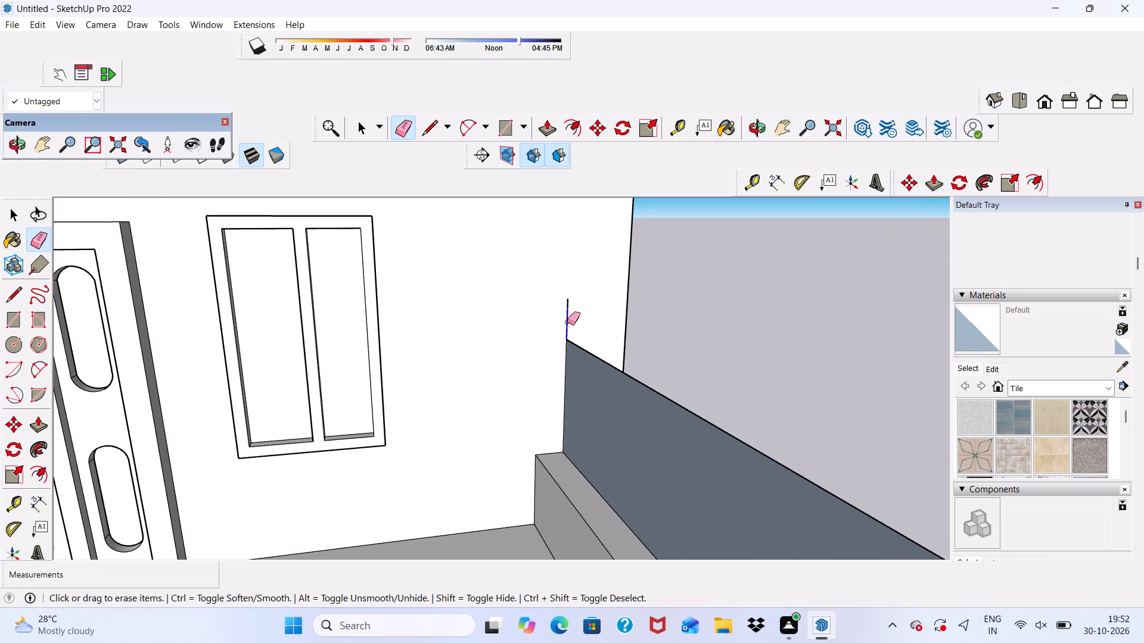
left_click_drag(567, 322, 567, 323)
left_click(568, 303)
scroll(553, 255, "down", 6)
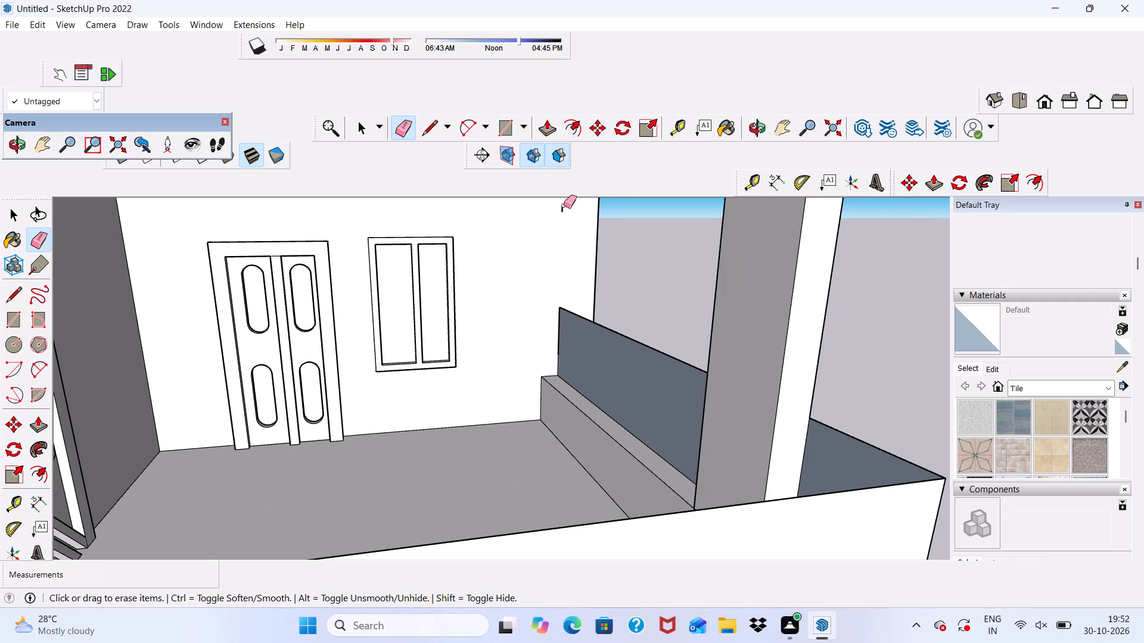
left_click_drag(564, 205, 557, 223)
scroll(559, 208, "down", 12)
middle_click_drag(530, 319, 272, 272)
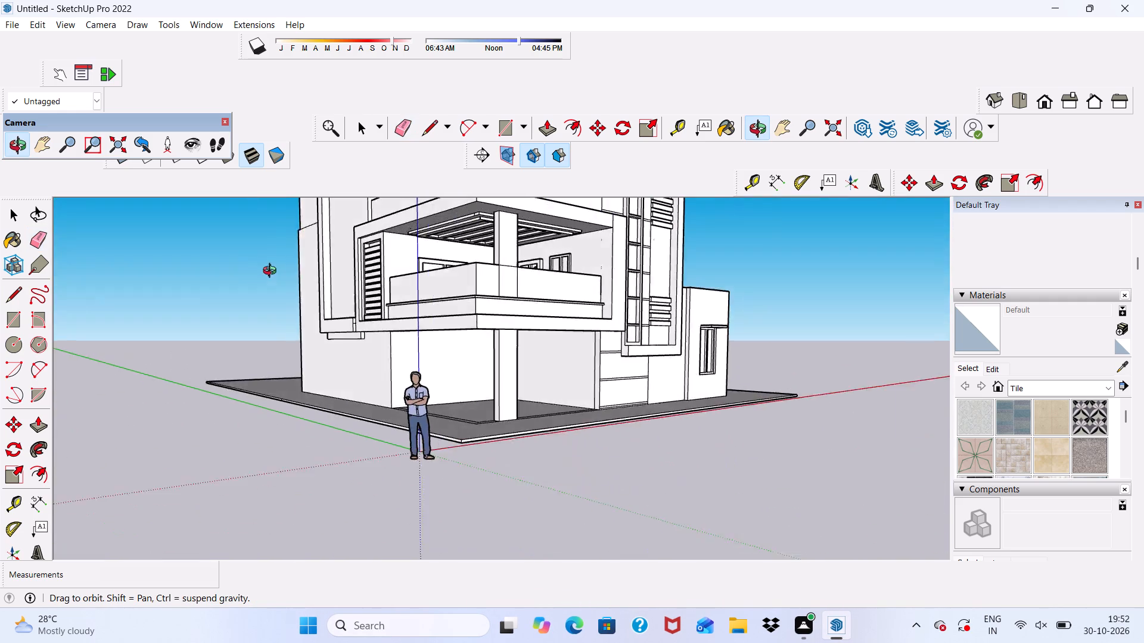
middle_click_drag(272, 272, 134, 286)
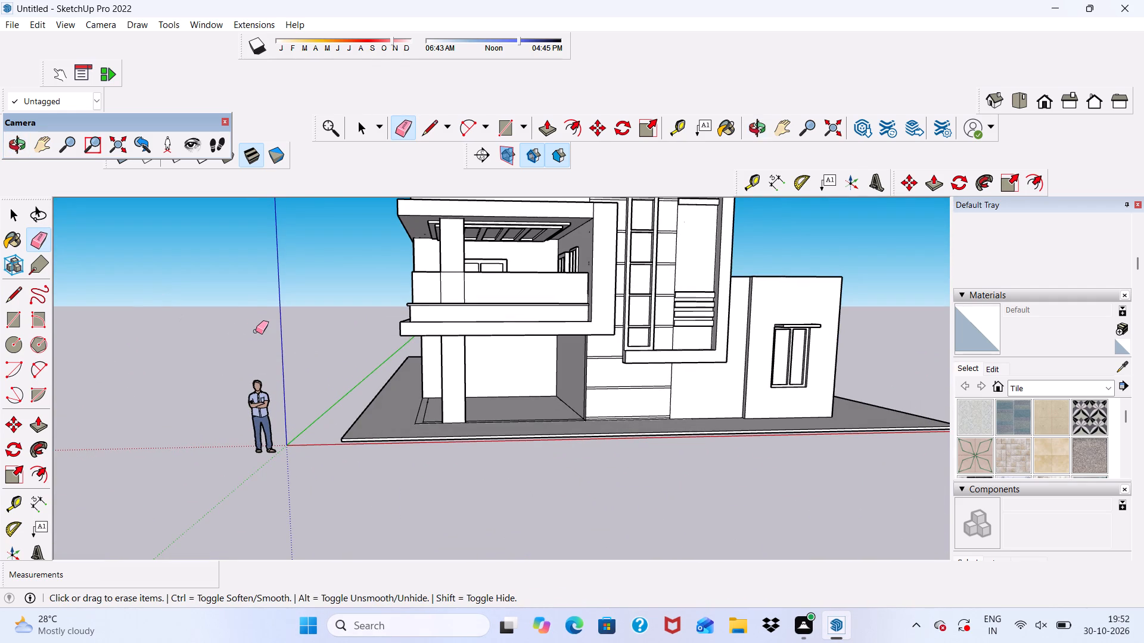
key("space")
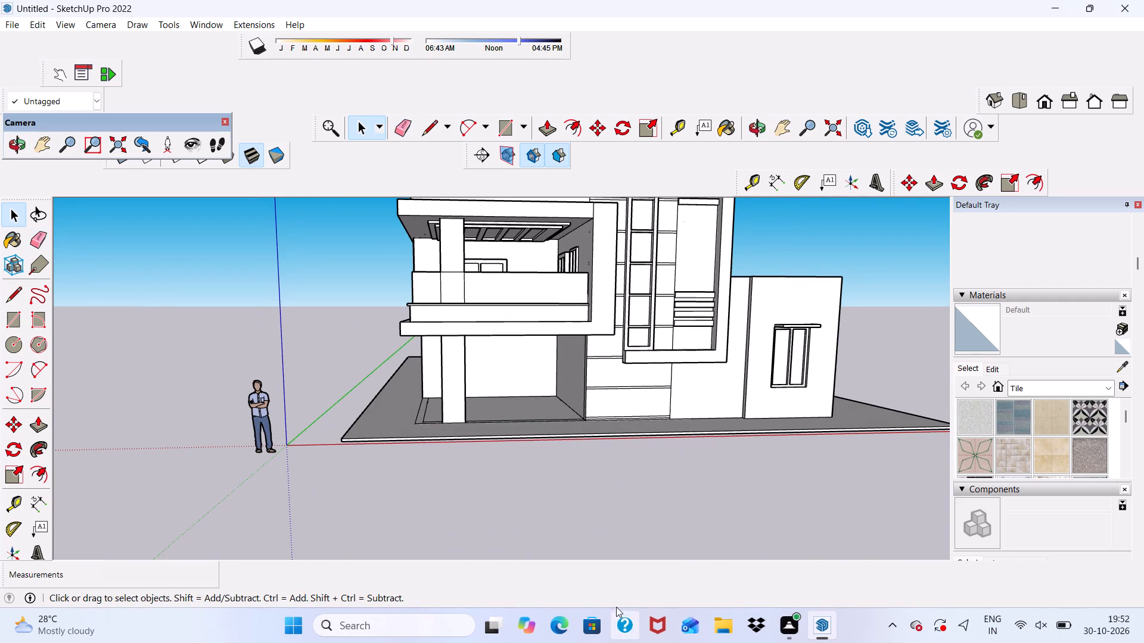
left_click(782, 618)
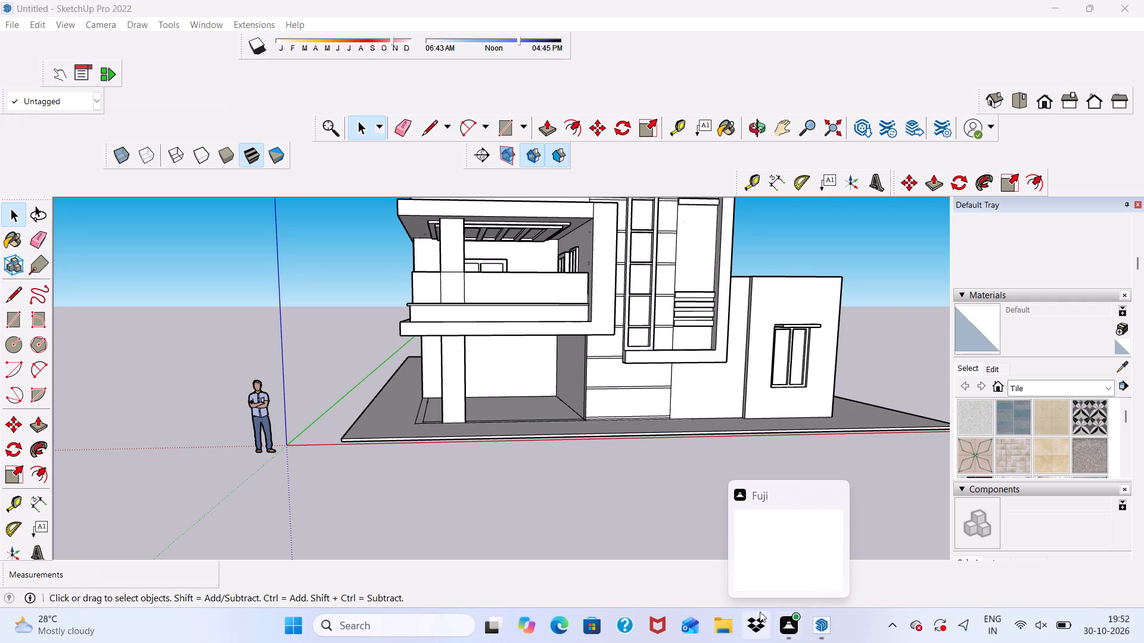
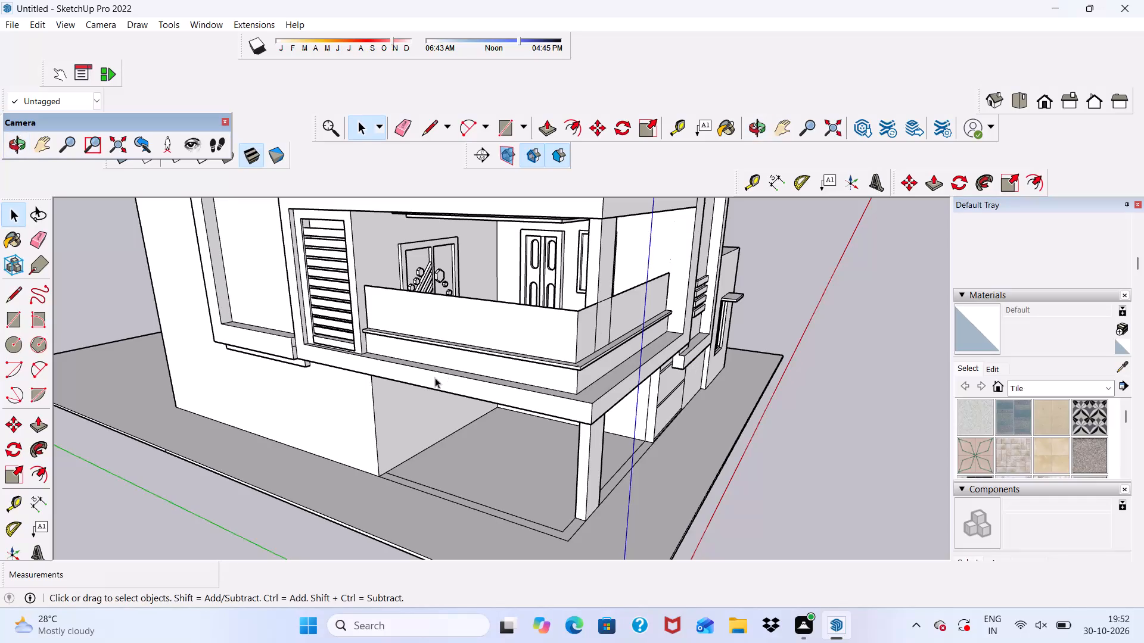
Examine the balcony, tower and upper terrace parapet from several angles.
scroll(521, 420, "down", 2)
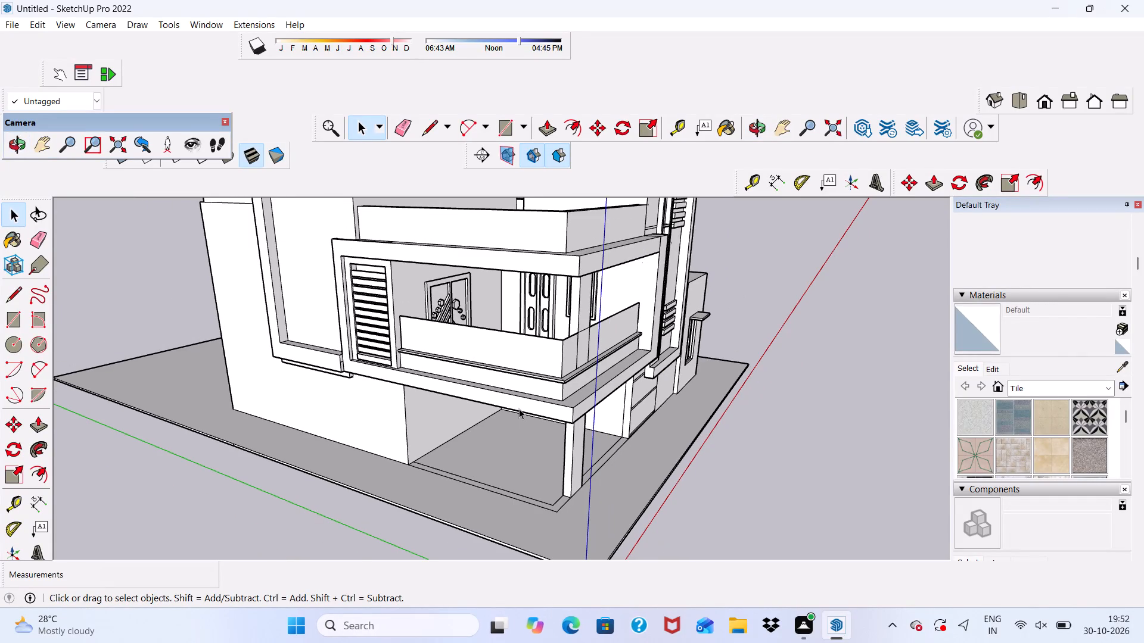
scroll(519, 408, "up", 3)
scroll(519, 408, "down", 3)
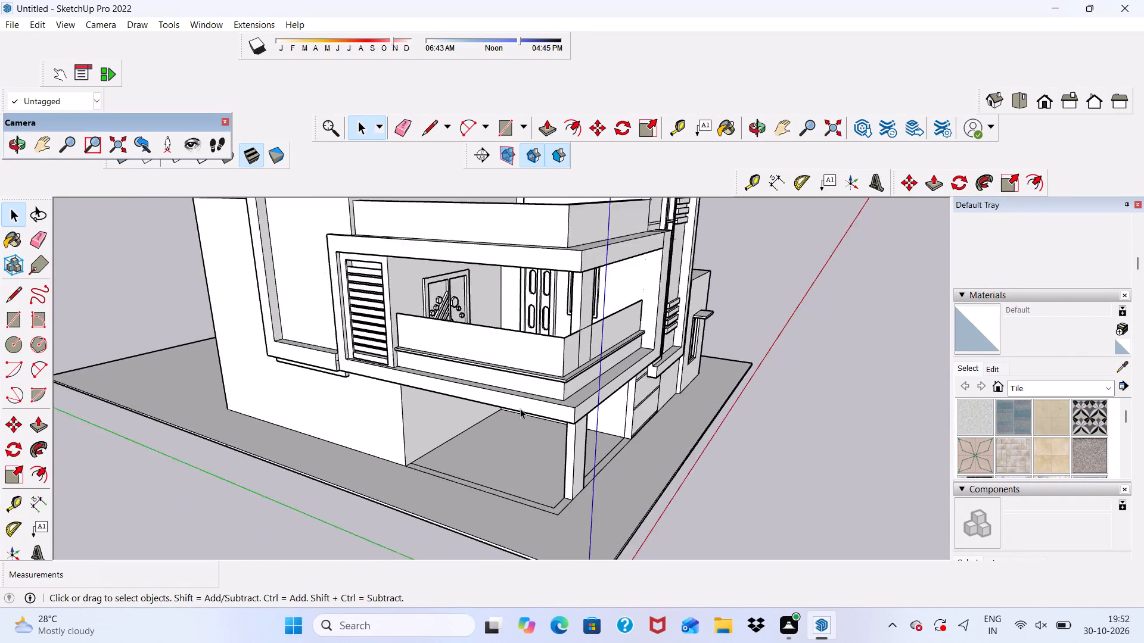
scroll(520, 408, "down", 3)
scroll(617, 427, "up", 1)
middle_click_drag(617, 427, 428, 442)
scroll(576, 157, "up", 12)
scroll(588, 233, "down", 3)
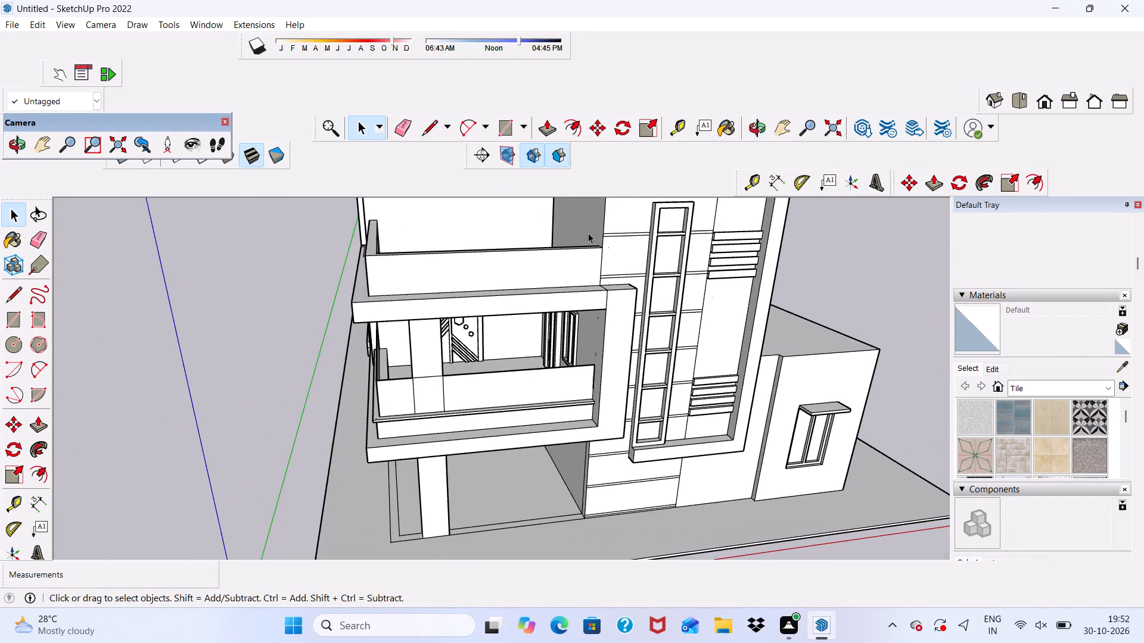
scroll(588, 233, "down", 5)
middle_click_drag(599, 241, 615, 266)
scroll(615, 264, "down", 6)
scroll(615, 284, "up", 2)
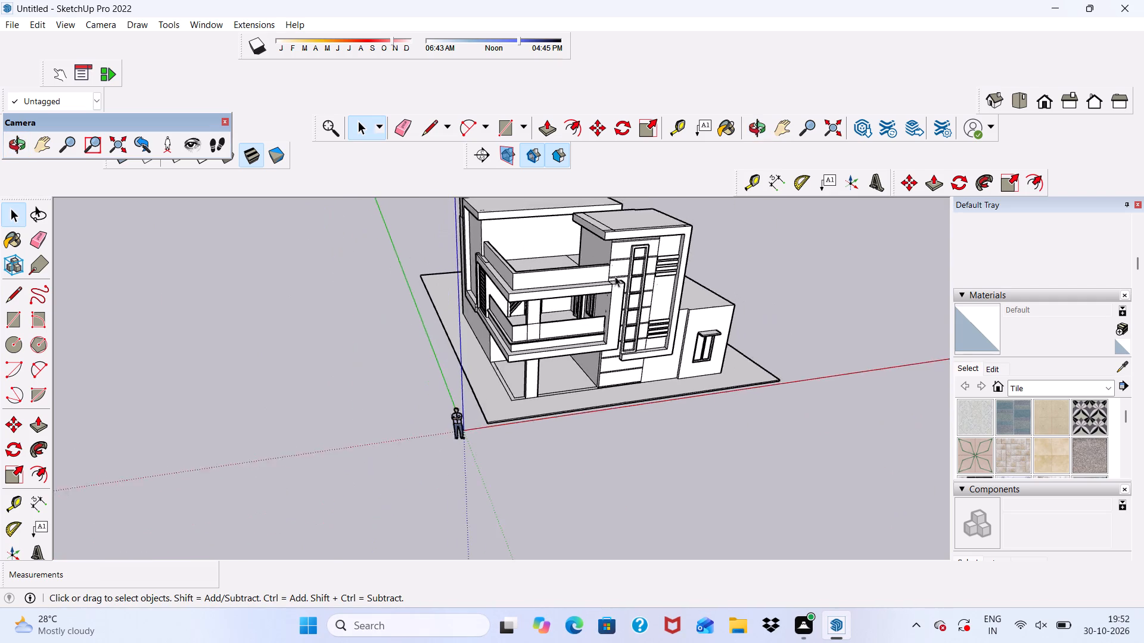
scroll(615, 276, "up", 10)
middle_click_drag(589, 219, 680, 230)
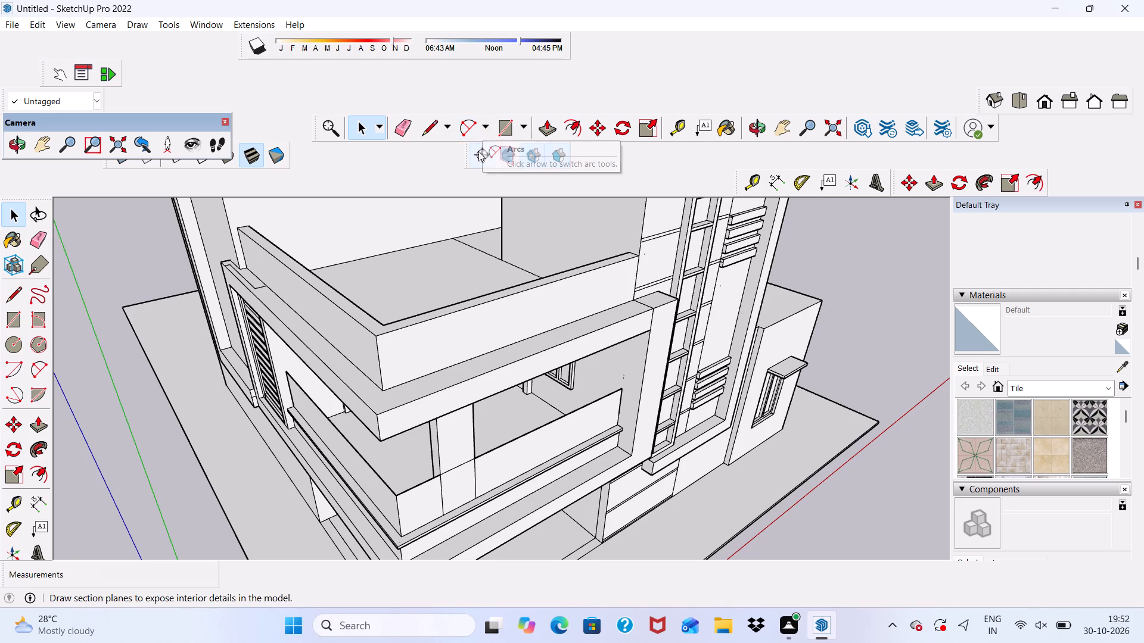
middle_click_drag(478, 152, 506, 196)
scroll(506, 196, "down", 2)
scroll(485, 246, "up", 1)
middle_click_drag(485, 246, 520, 269)
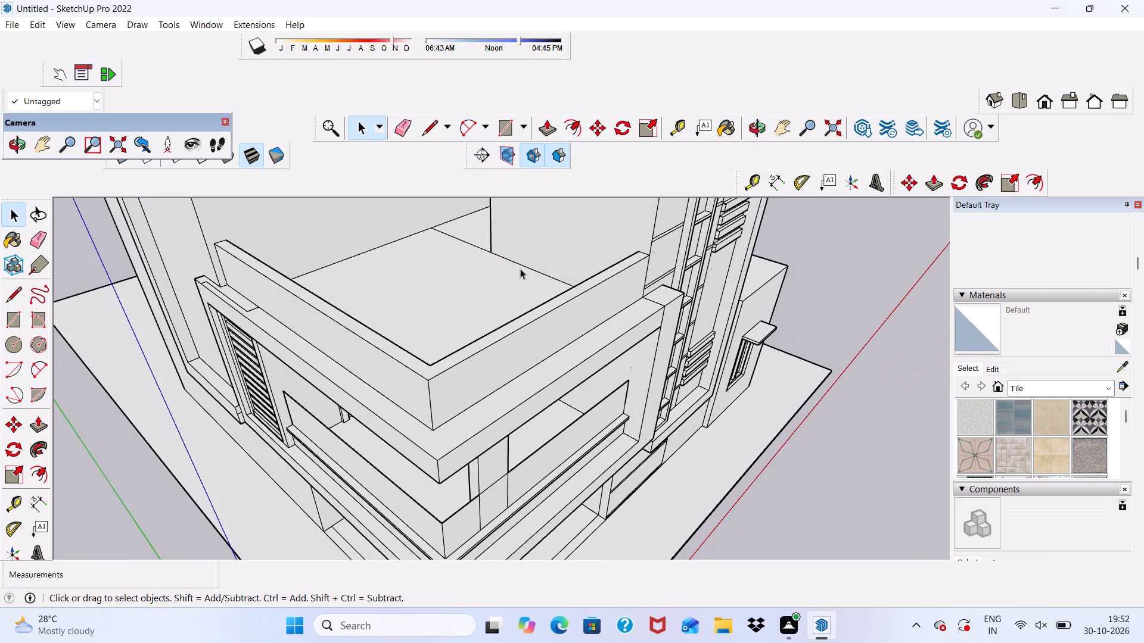
middle_click_drag(521, 269, 559, 277)
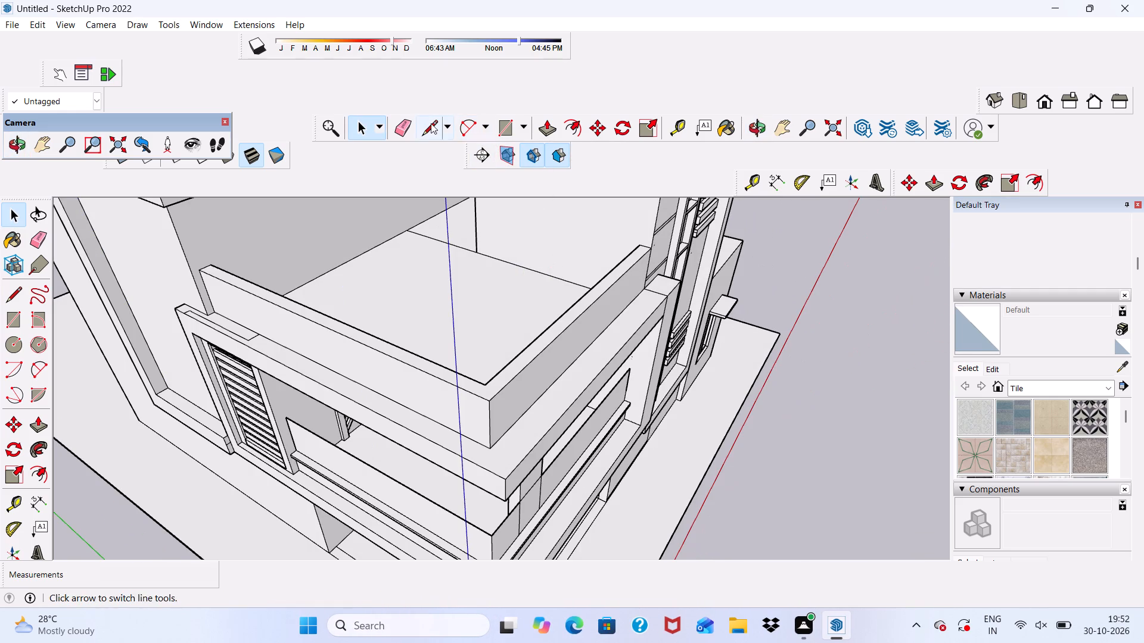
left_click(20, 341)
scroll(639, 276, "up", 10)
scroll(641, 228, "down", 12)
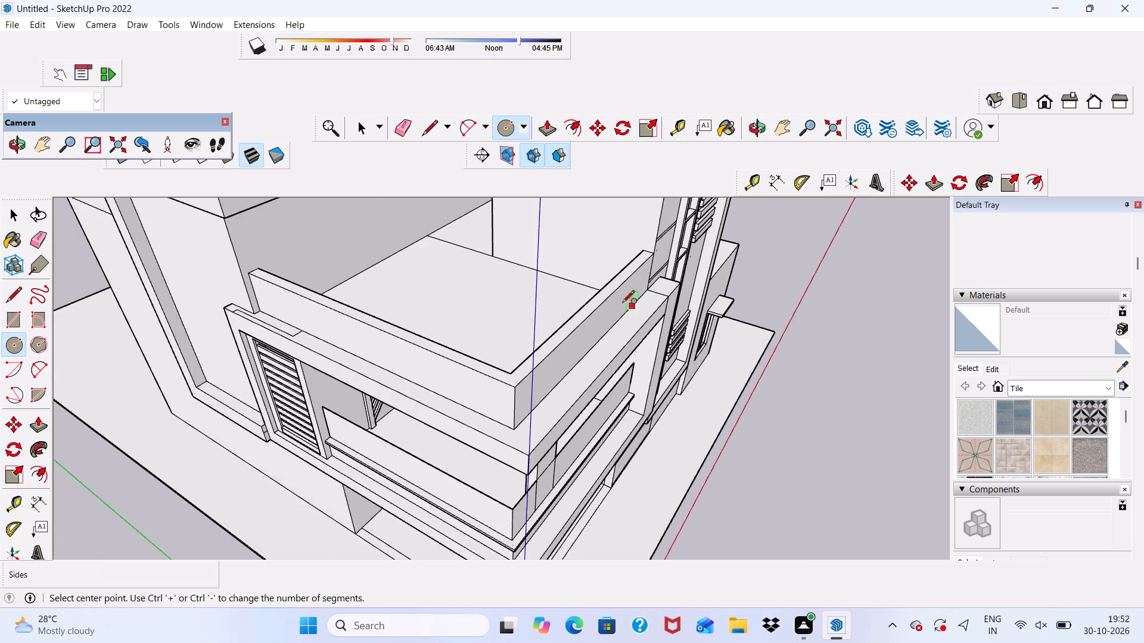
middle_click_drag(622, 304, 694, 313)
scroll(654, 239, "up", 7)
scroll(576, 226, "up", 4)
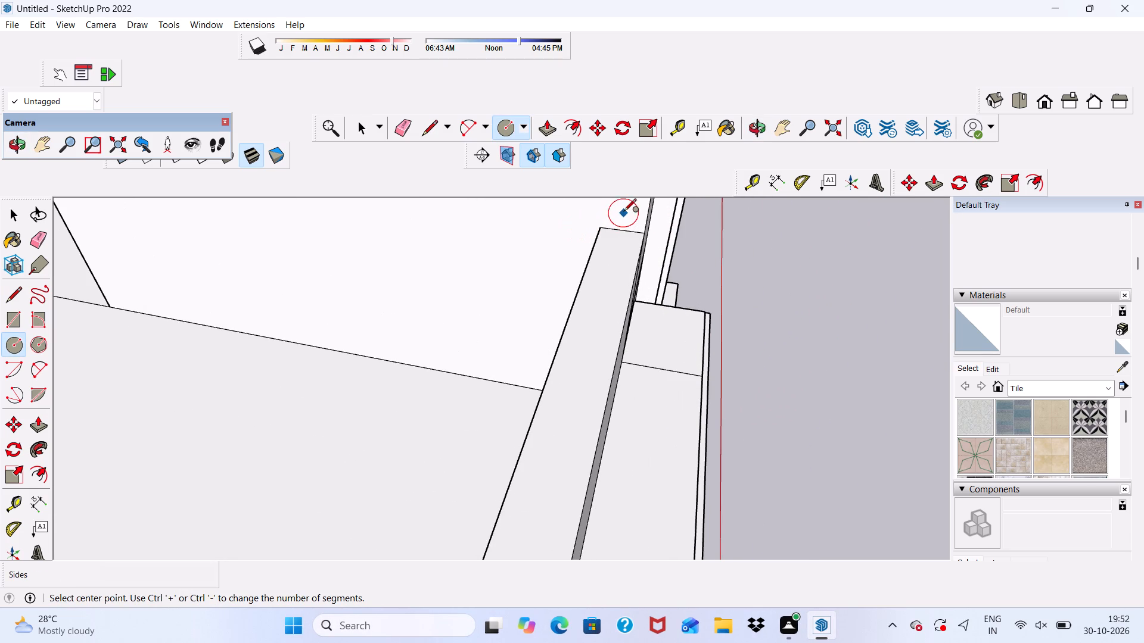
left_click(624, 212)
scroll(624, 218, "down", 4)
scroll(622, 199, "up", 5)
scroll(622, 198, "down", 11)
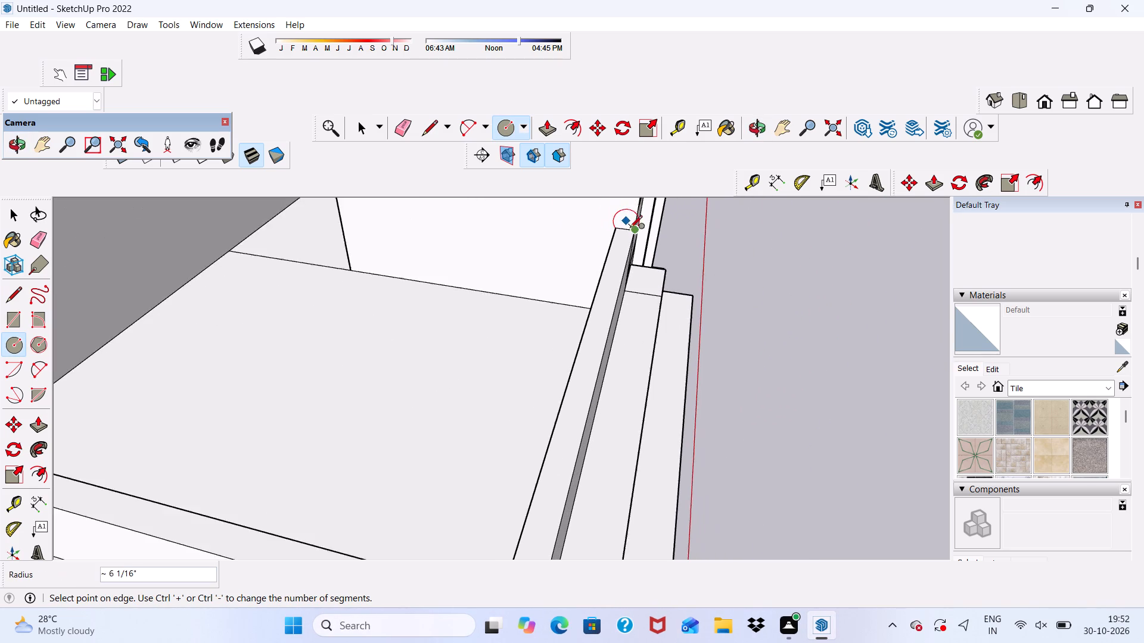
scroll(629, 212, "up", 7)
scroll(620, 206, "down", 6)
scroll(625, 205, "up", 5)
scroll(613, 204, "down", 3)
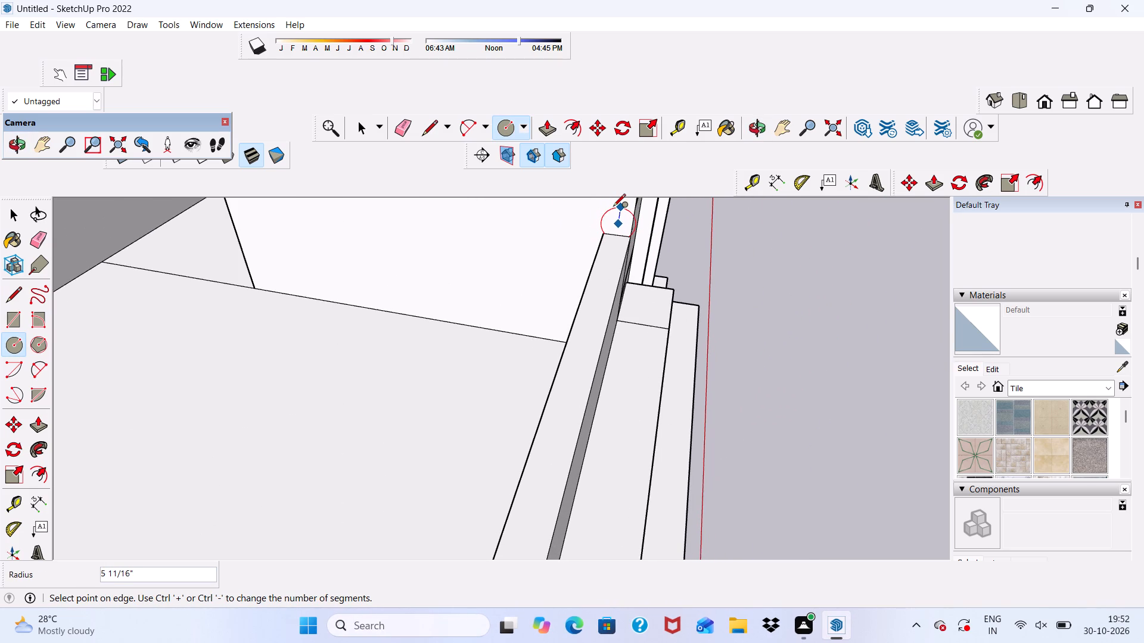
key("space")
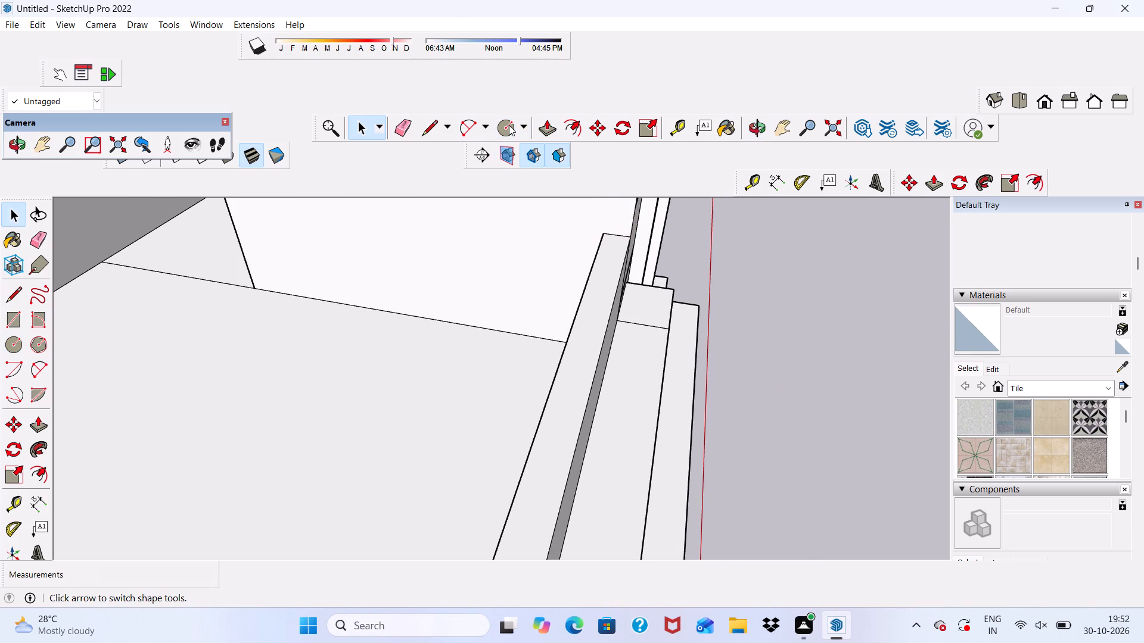
Draw a circle of about 1 5/8" radius on the tower's side wall, above the end of the terrace parapet.
left_click(509, 125)
scroll(509, 218, "down", 12)
middle_click_drag(537, 271, 540, 199)
scroll(540, 199, "up", 7)
scroll(541, 258, "up", 8)
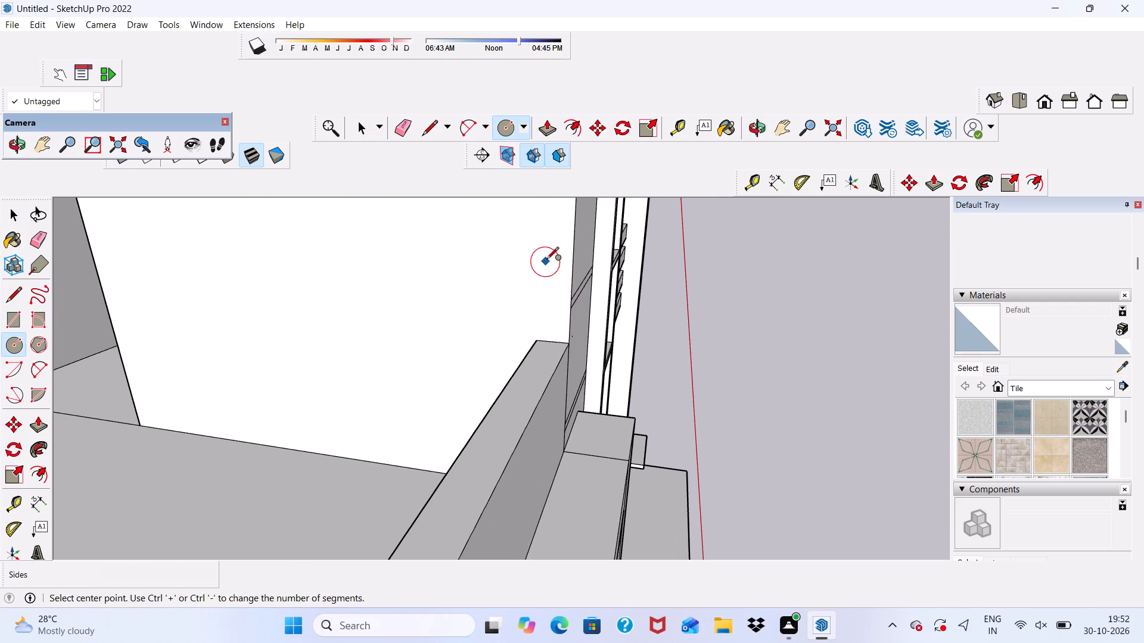
left_click(553, 254)
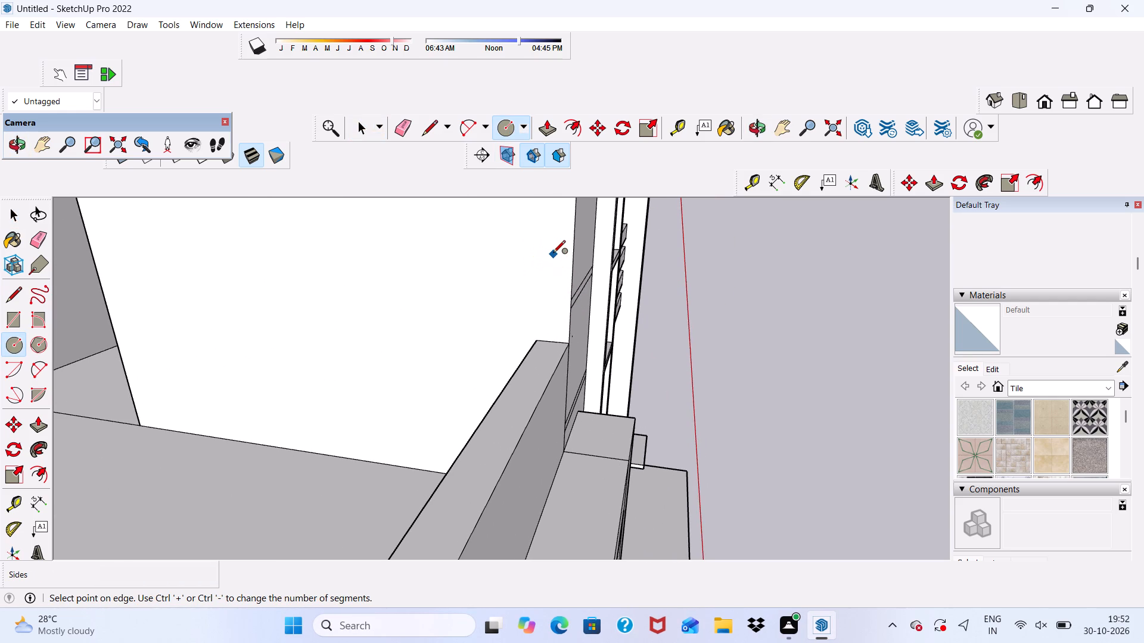
scroll(553, 254, "up", 8)
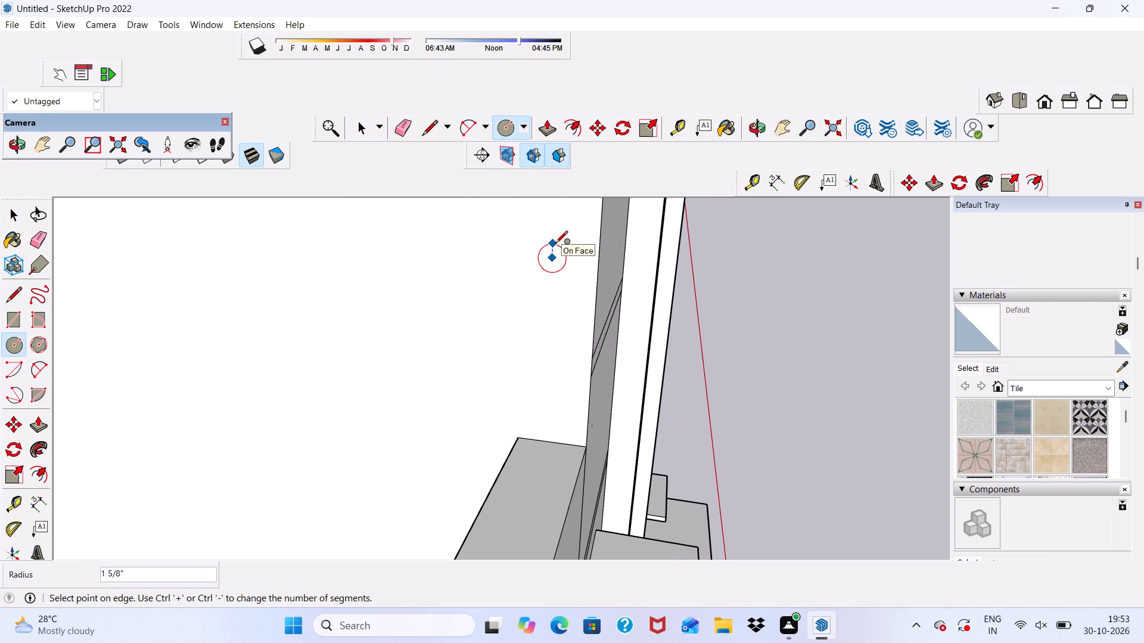
left_click(555, 243)
Copy the circle about 6 1/8" down the tower's side wall.
left_click(590, 129)
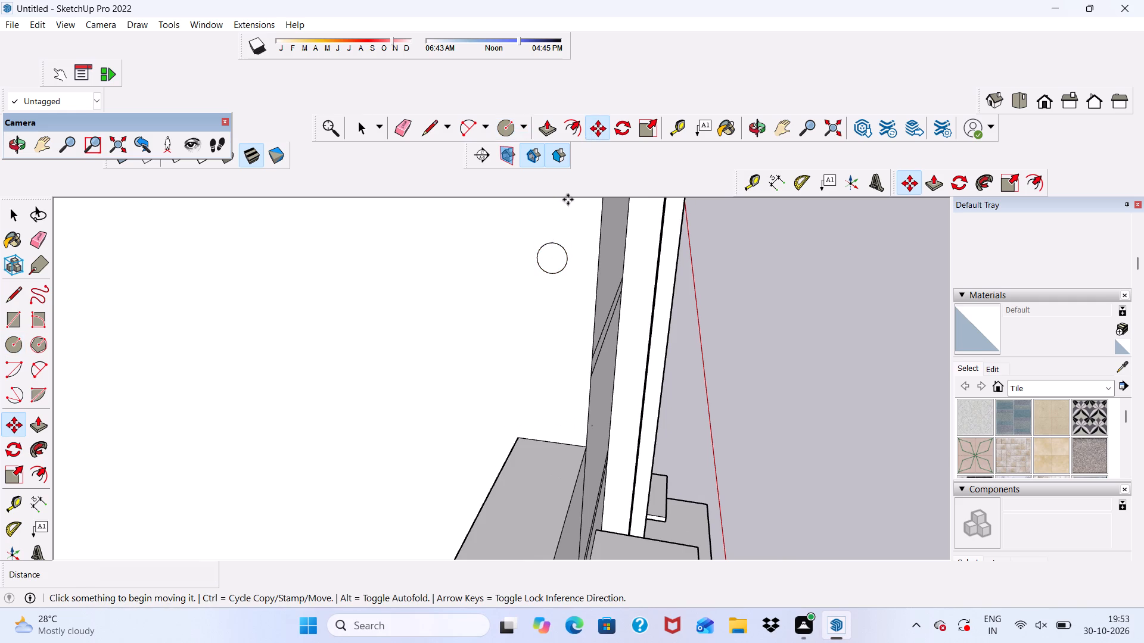
left_click(549, 263)
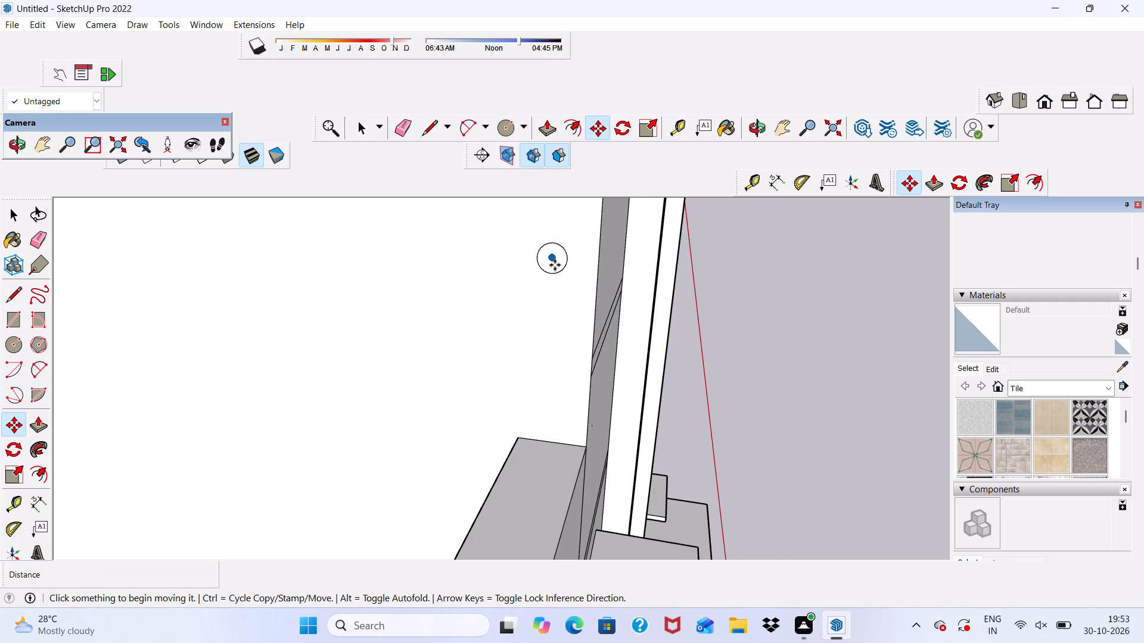
left_click(558, 245)
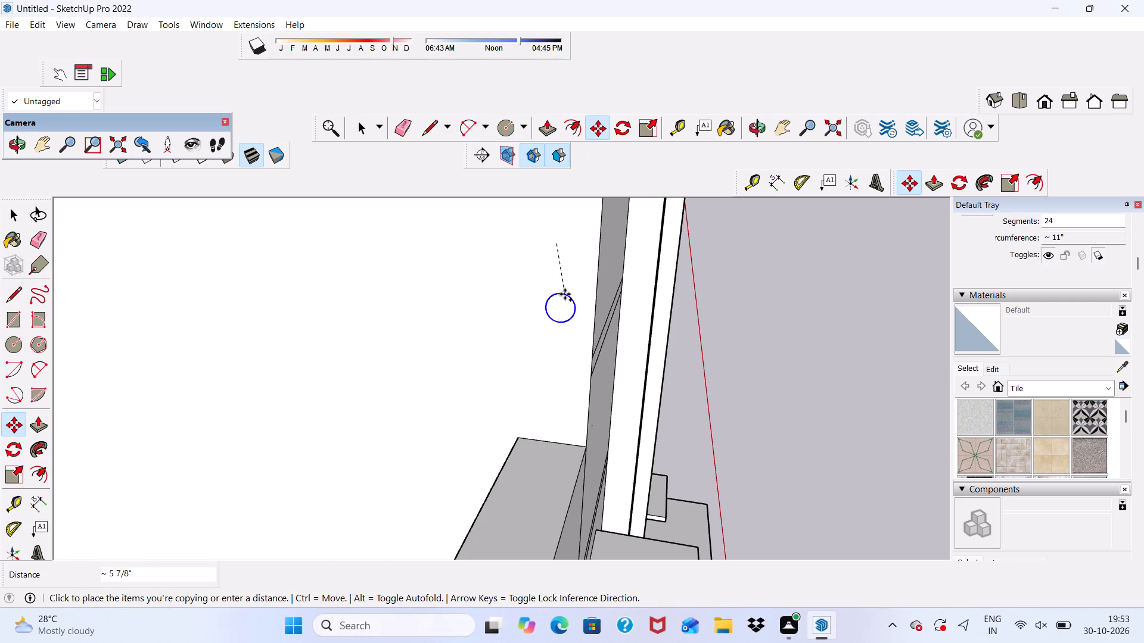
left_click(554, 296)
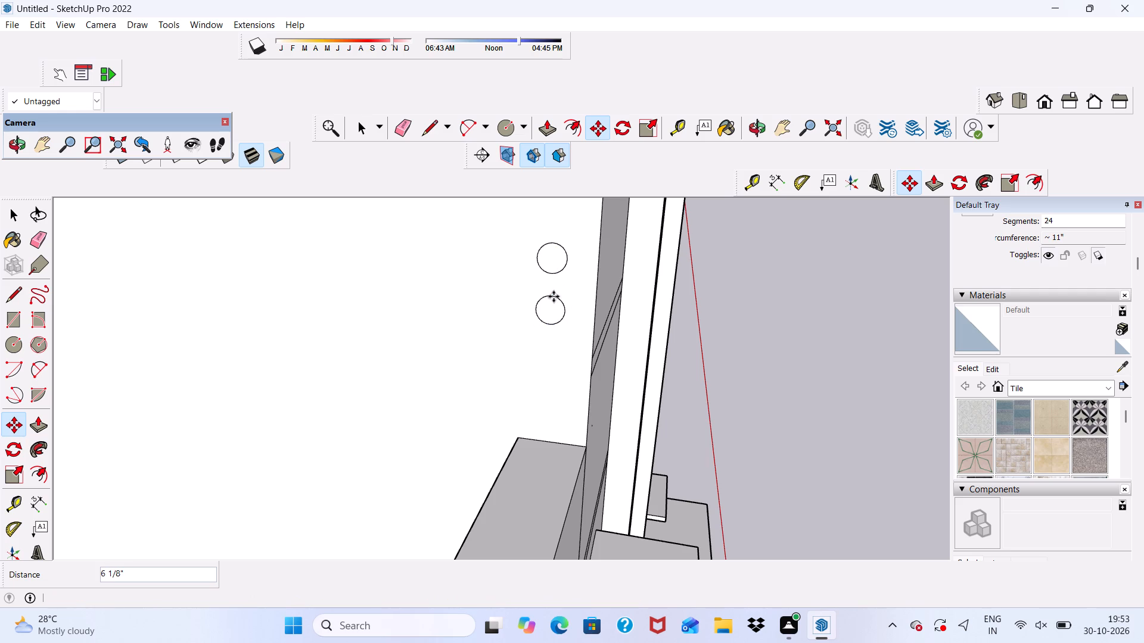
Extrude the upper circle about 17' 1 1/4" along the terrace parapet to form a round railing bar.
left_click(542, 127)
left_click(555, 260)
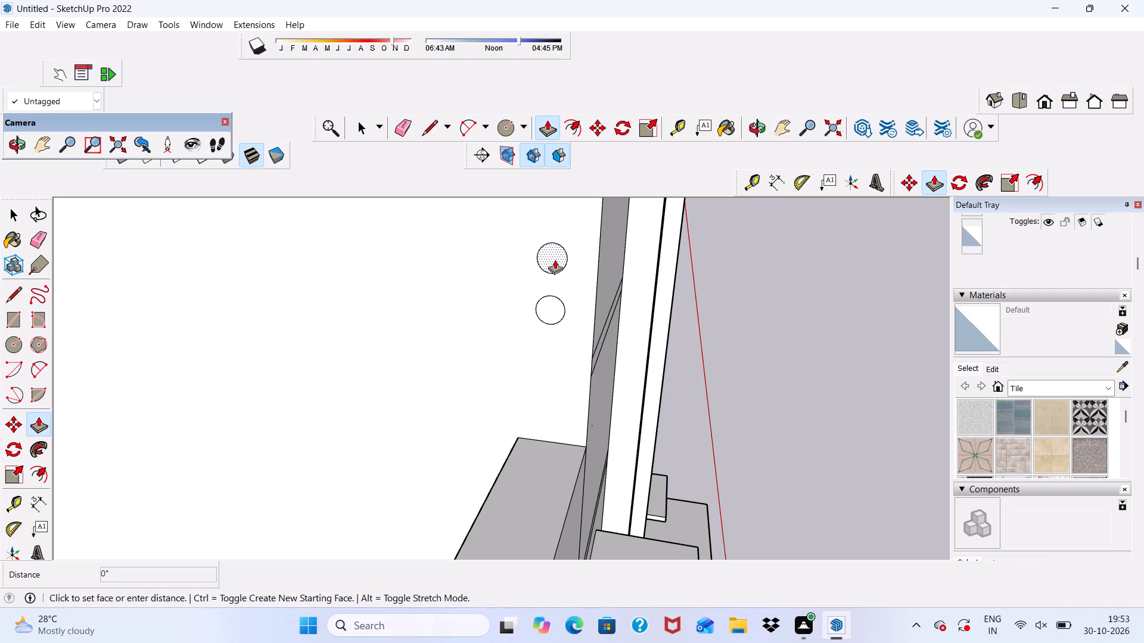
scroll(462, 320, "down", 20)
scroll(462, 320, "down", 9)
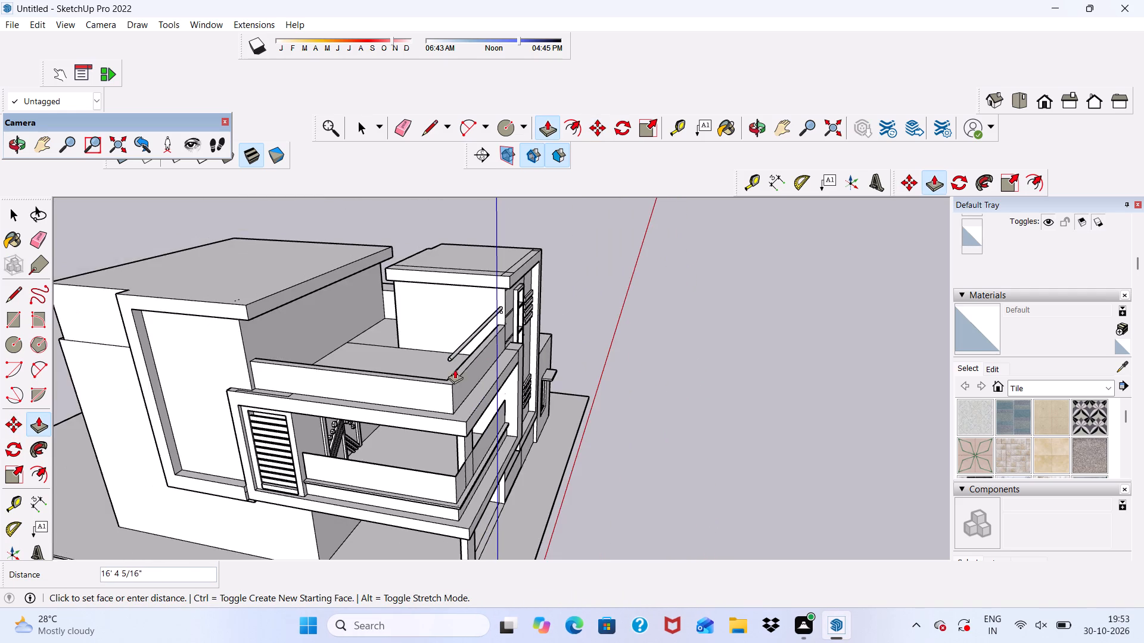
scroll(453, 376, "up", 6)
left_click(441, 385)
Copy the circle below the railing bar twice down the tower wall, placing the second copy about 4 9/16" below the first.
scroll(445, 367, "down", 1)
middle_click_drag(446, 367, 299, 279)
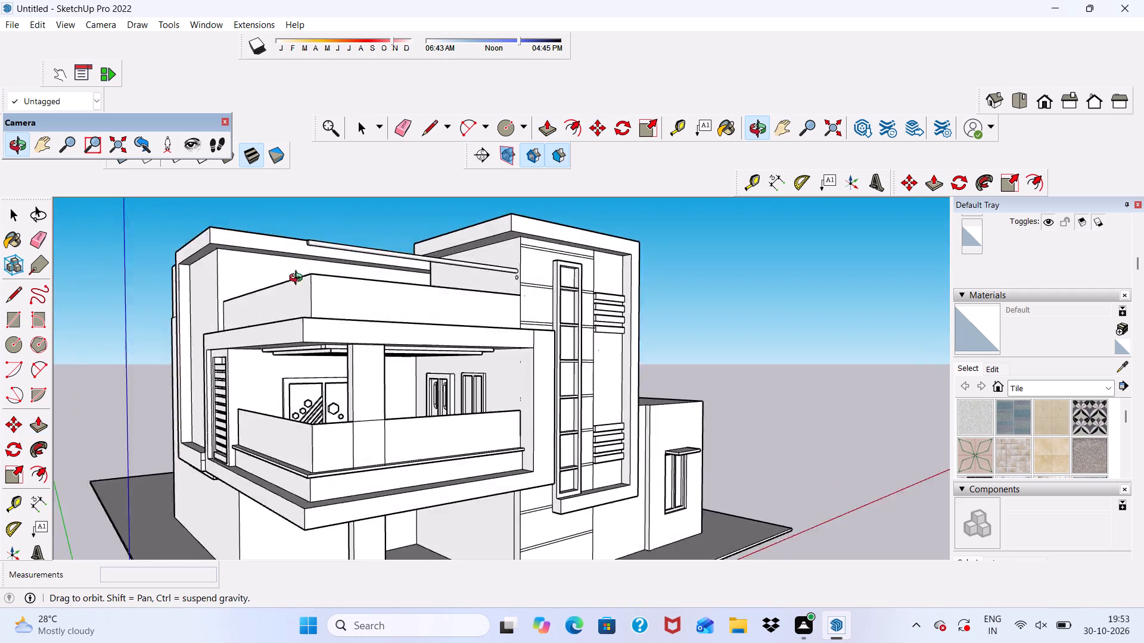
middle_click_drag(299, 279, 210, 293)
scroll(210, 293, "down", 1)
middle_click_drag(353, 269, 363, 299)
scroll(446, 288, "up", 6)
scroll(517, 308, "up", 13)
scroll(486, 280, "down", 2)
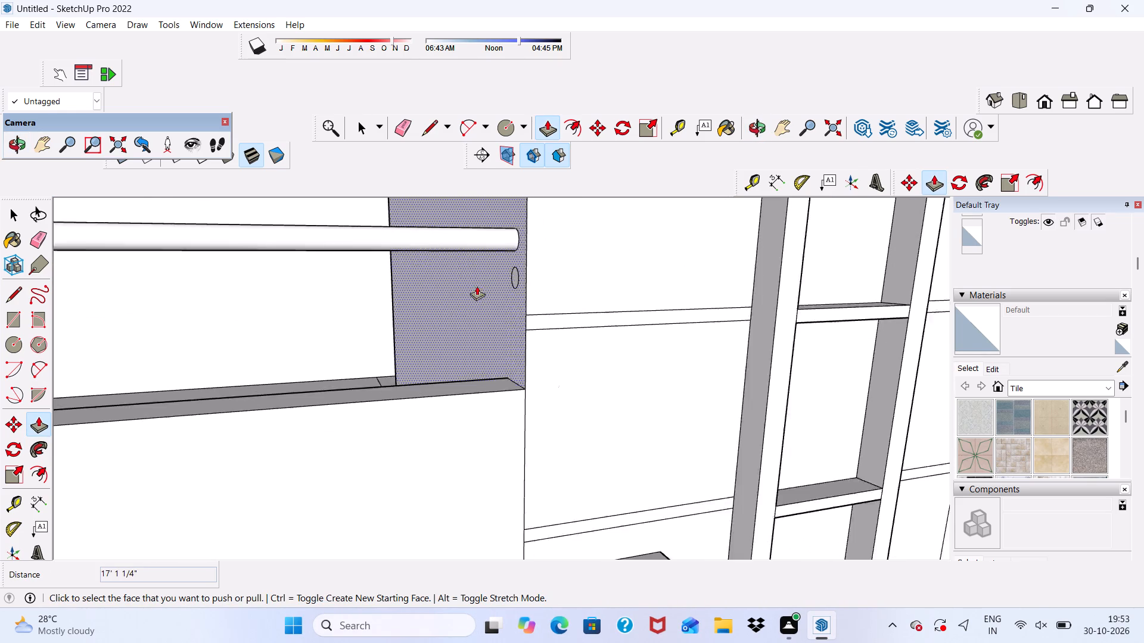
scroll(477, 286, "down", 2)
middle_click_drag(472, 301, 537, 301)
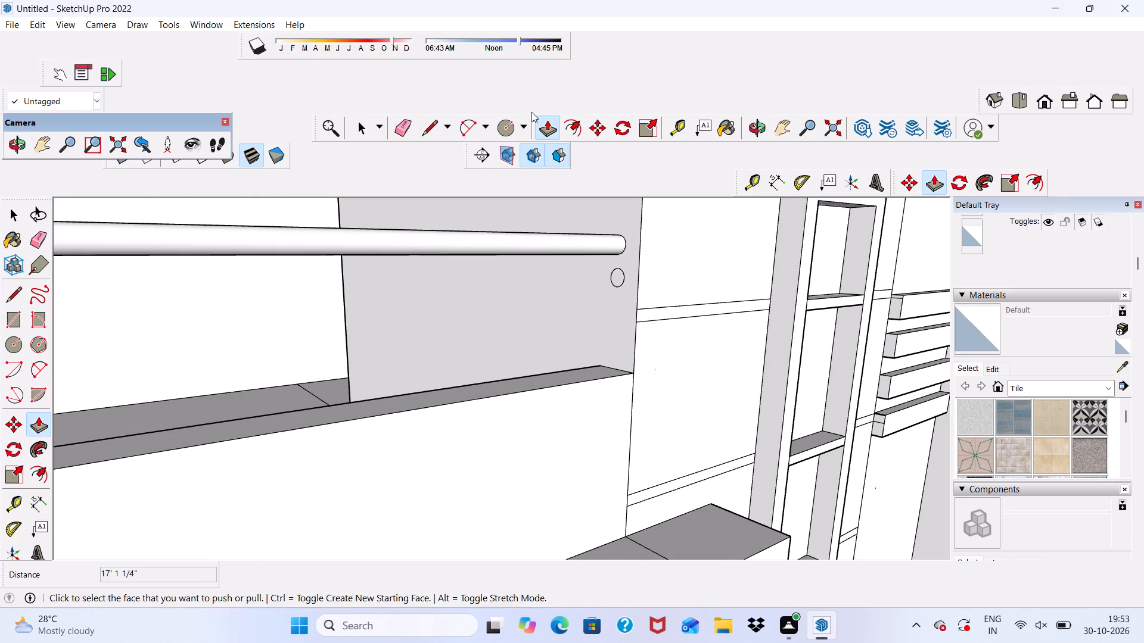
scroll(503, 121, "up", 5)
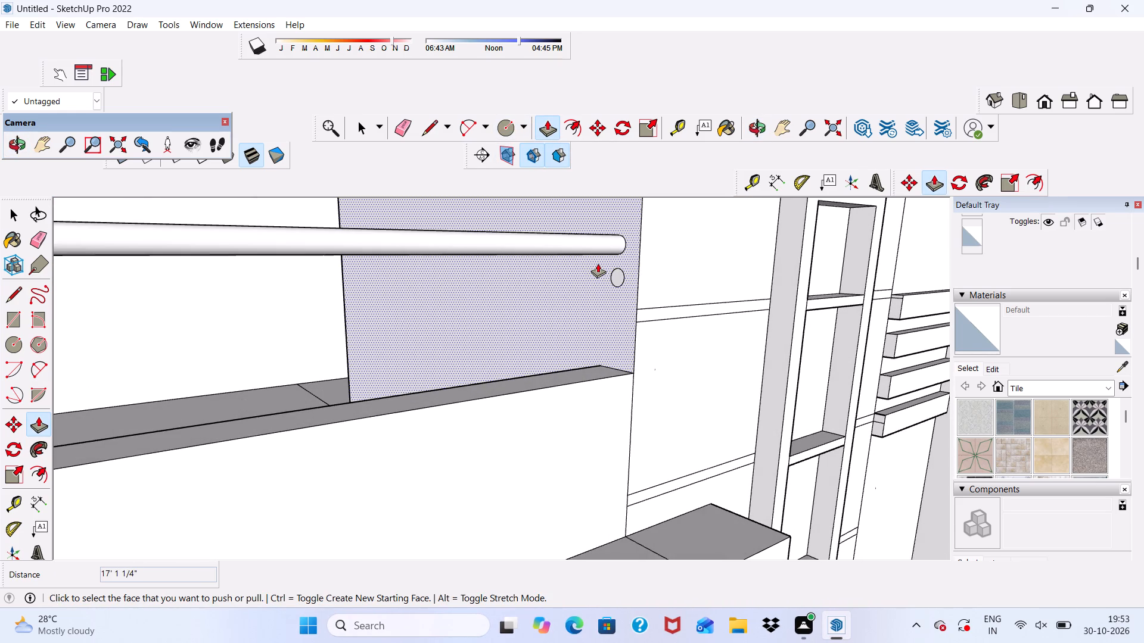
key("space")
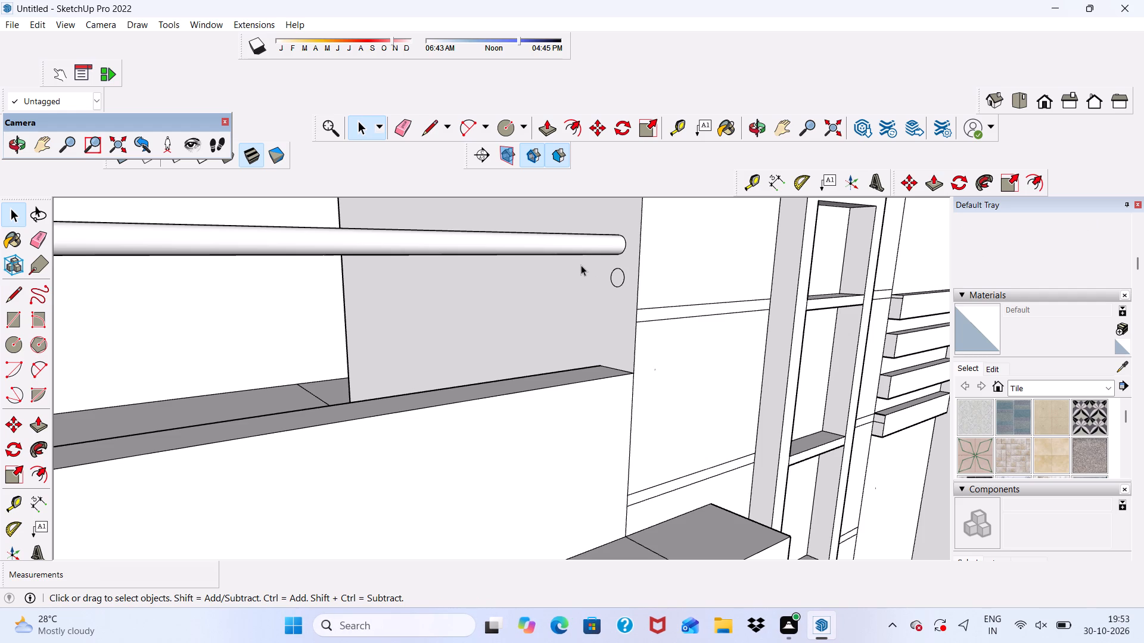
scroll(610, 271, "up", 5)
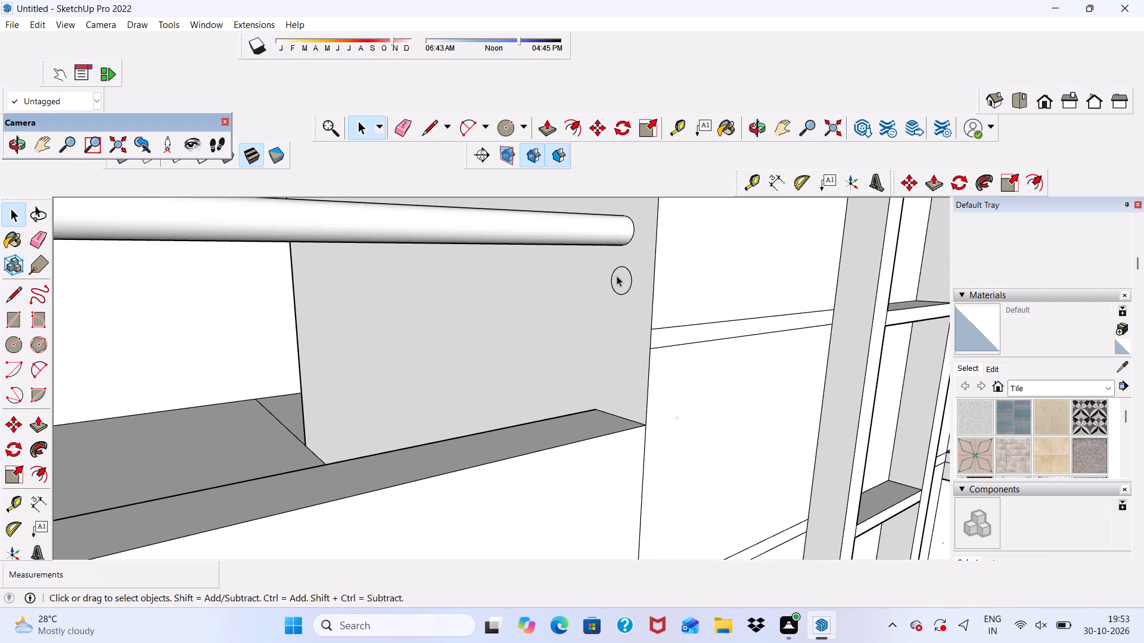
double_click(617, 276)
left_click(598, 121)
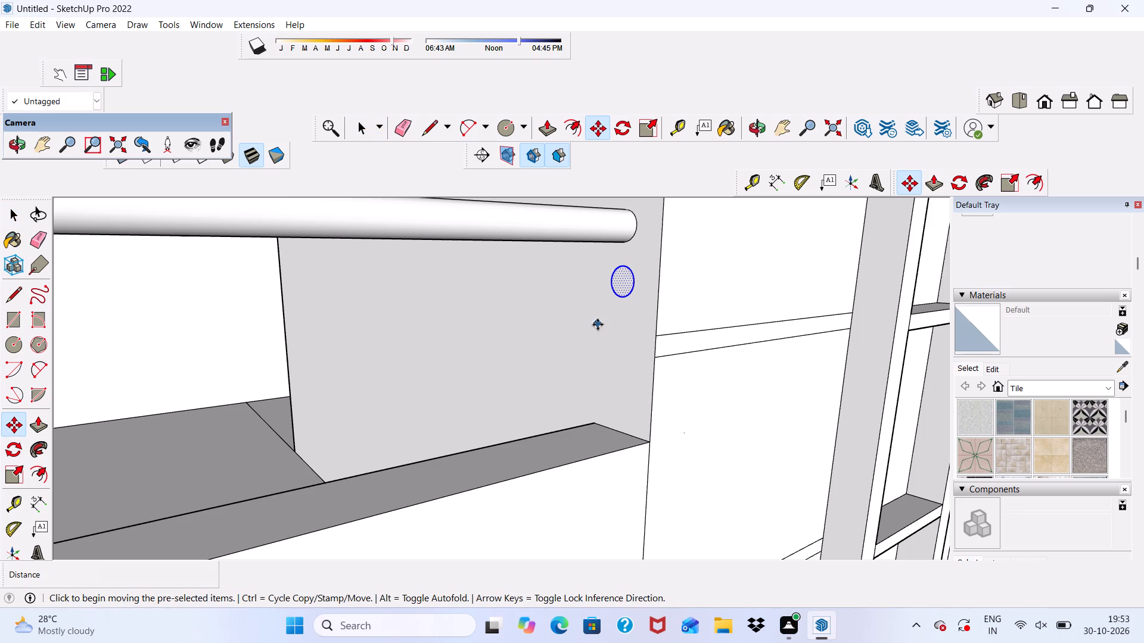
left_click(620, 289)
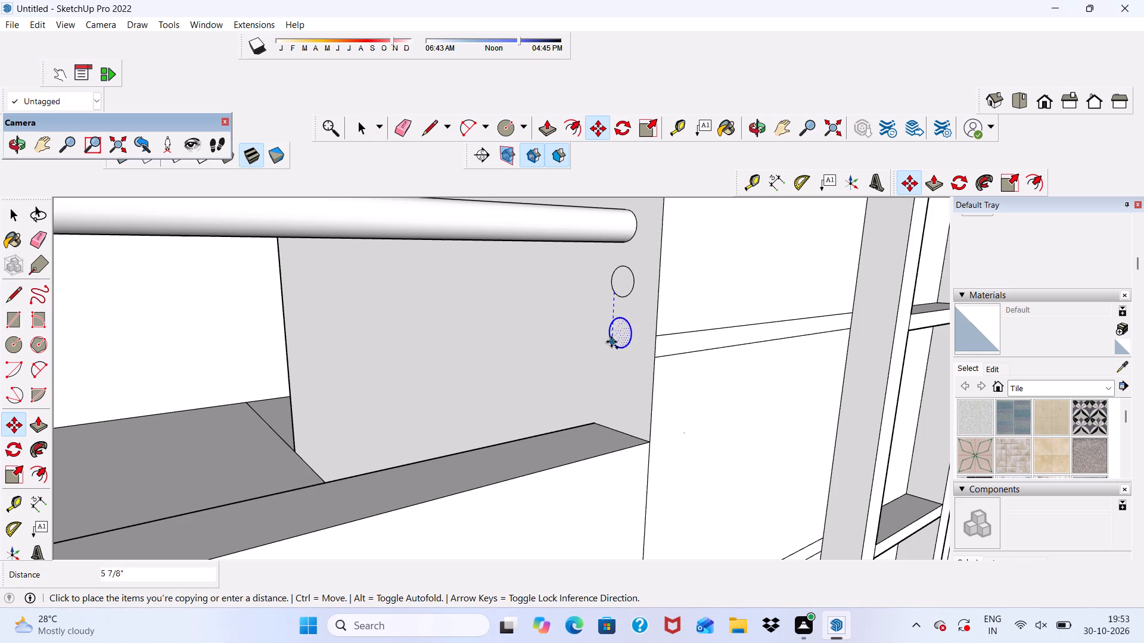
left_click(613, 338)
left_click(624, 341)
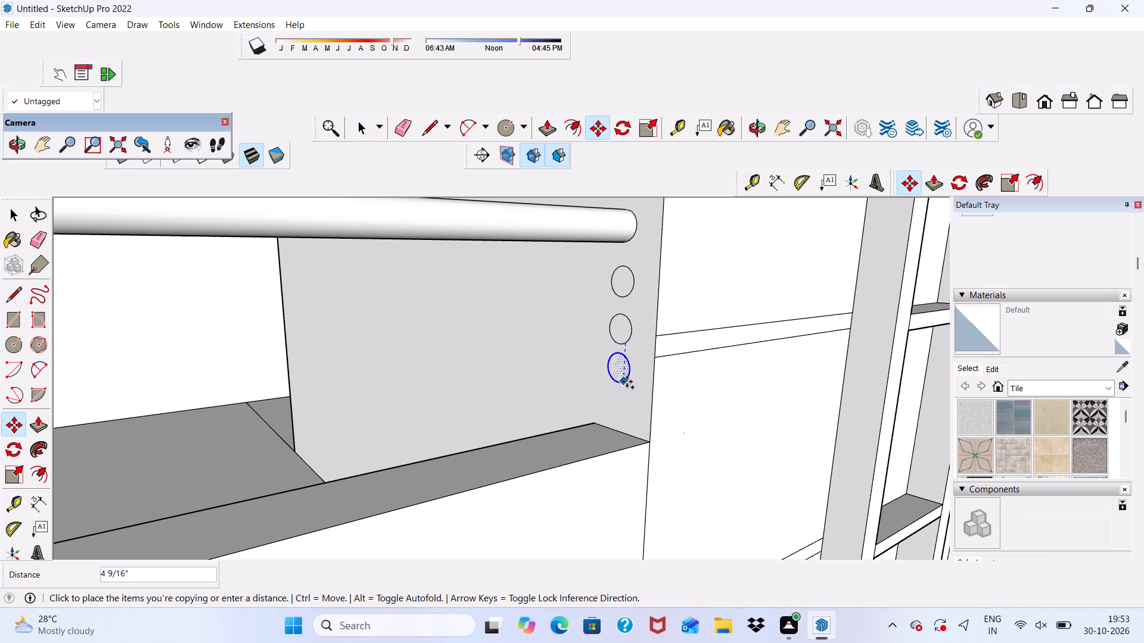
left_click(627, 382)
Copy the lowest circle once more down the tower wall, placing it just above the parapet.
scroll(617, 374, "down", 6)
middle_click_drag(617, 389, 684, 351)
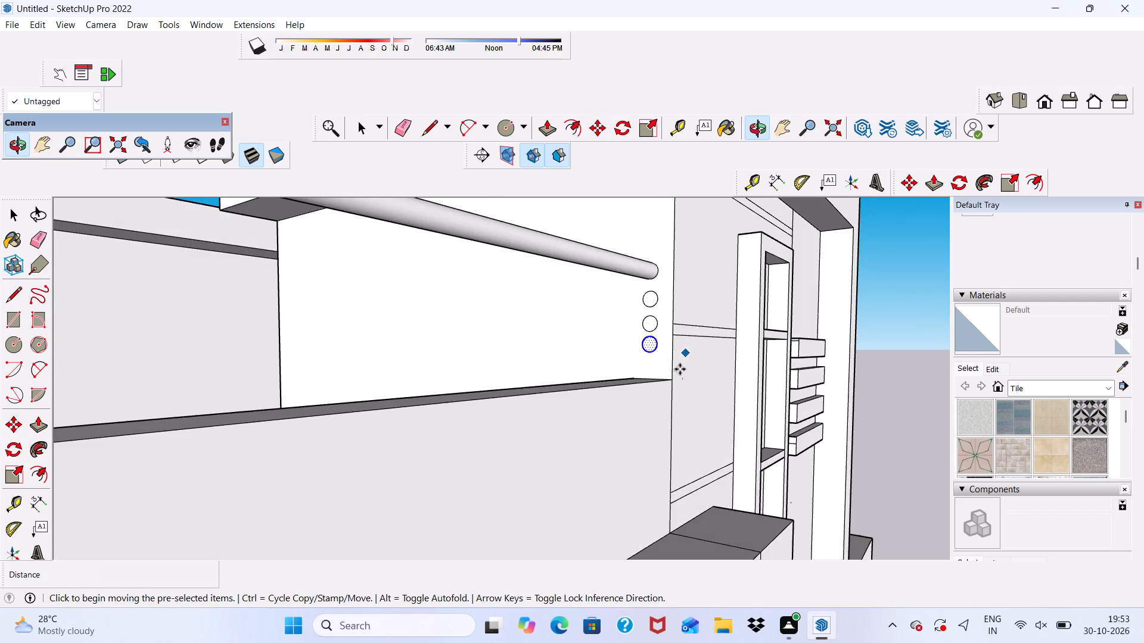
scroll(656, 372, "up", 6)
left_click(646, 330)
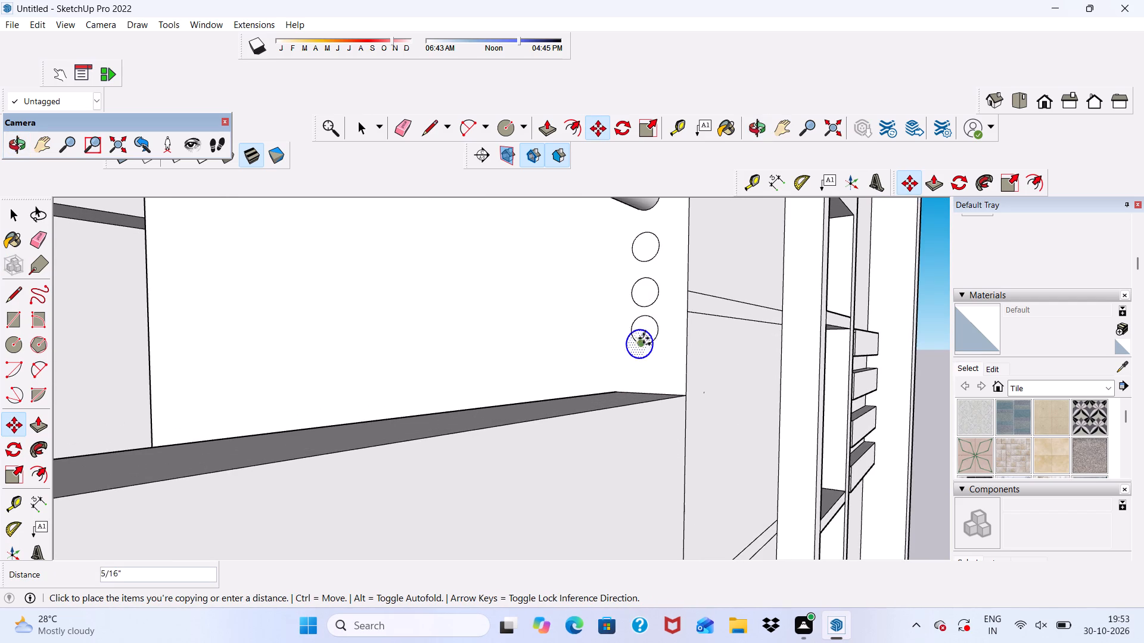
left_click(642, 370)
Copy the lowest circle from the tower wall across the terrace onto the opposite block's wall, just above the parapet end.
scroll(618, 304, "down", 6)
middle_click_drag(629, 346, 574, 355)
scroll(586, 264, "up", 6)
key("space")
scroll(583, 459, "up", 3)
left_click(606, 418)
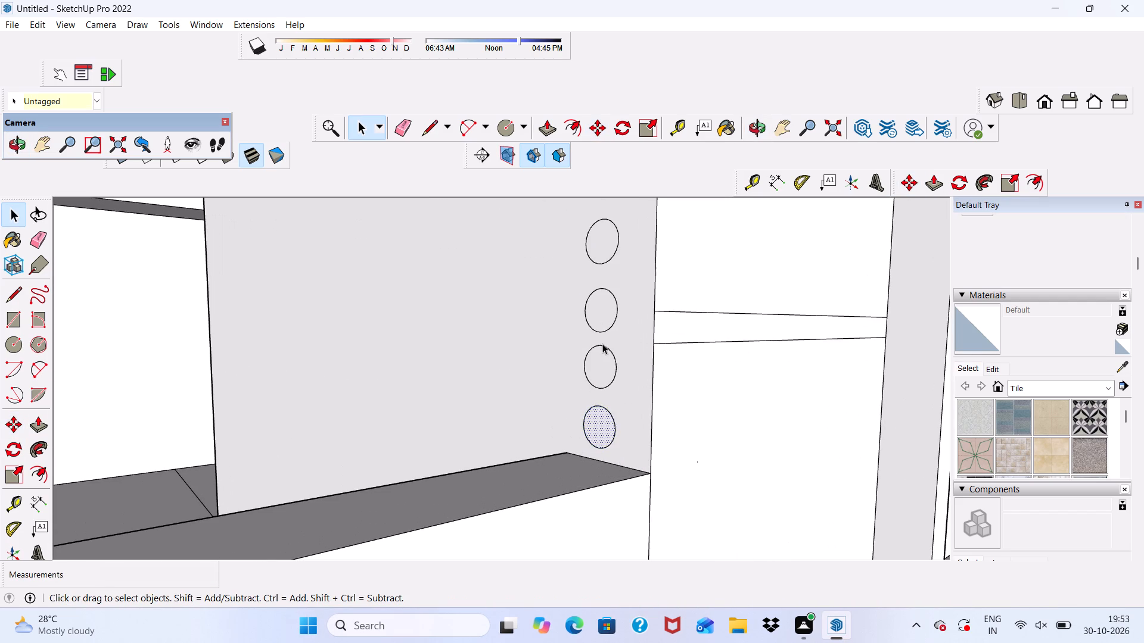
scroll(585, 254, "down", 4)
left_click(544, 128)
key("space")
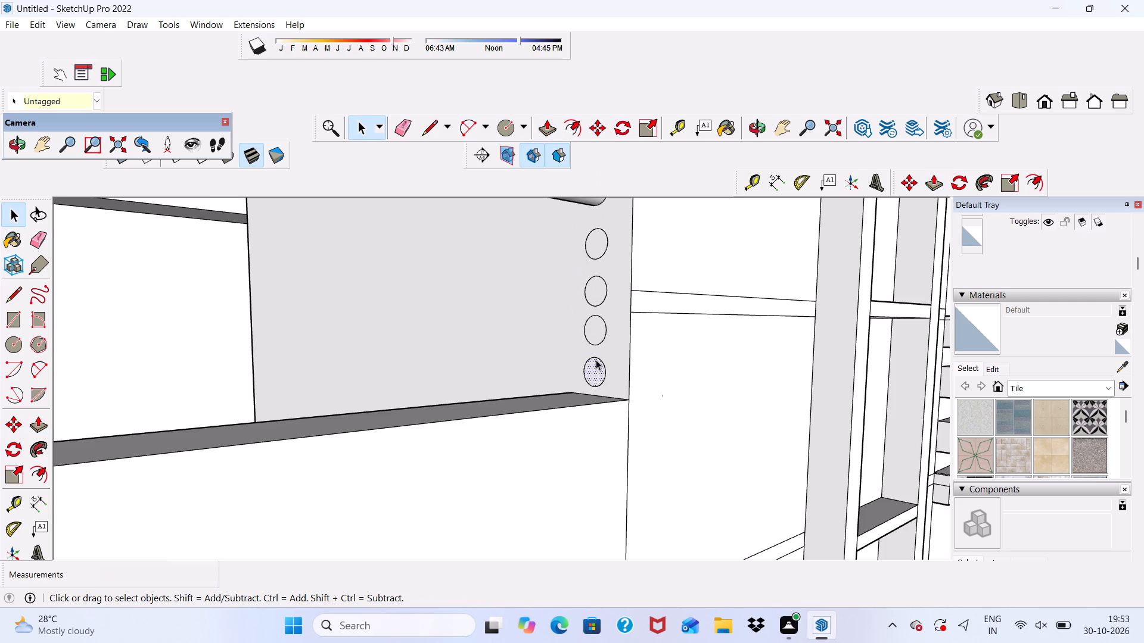
left_click(596, 364)
left_click(599, 132)
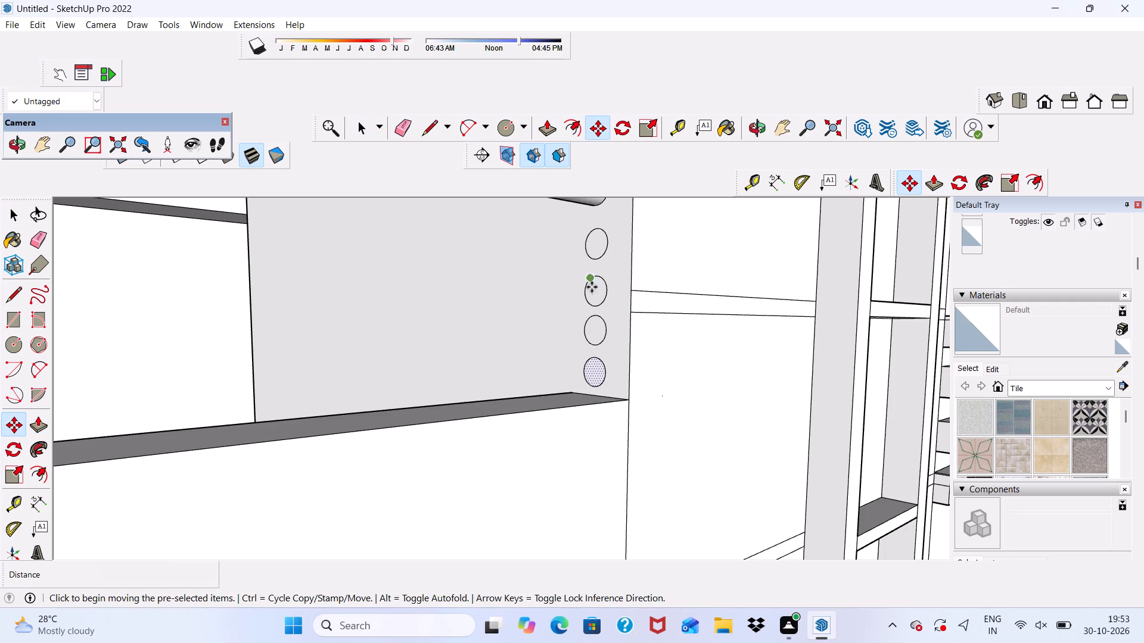
left_click(589, 370)
scroll(512, 335, "down", 18)
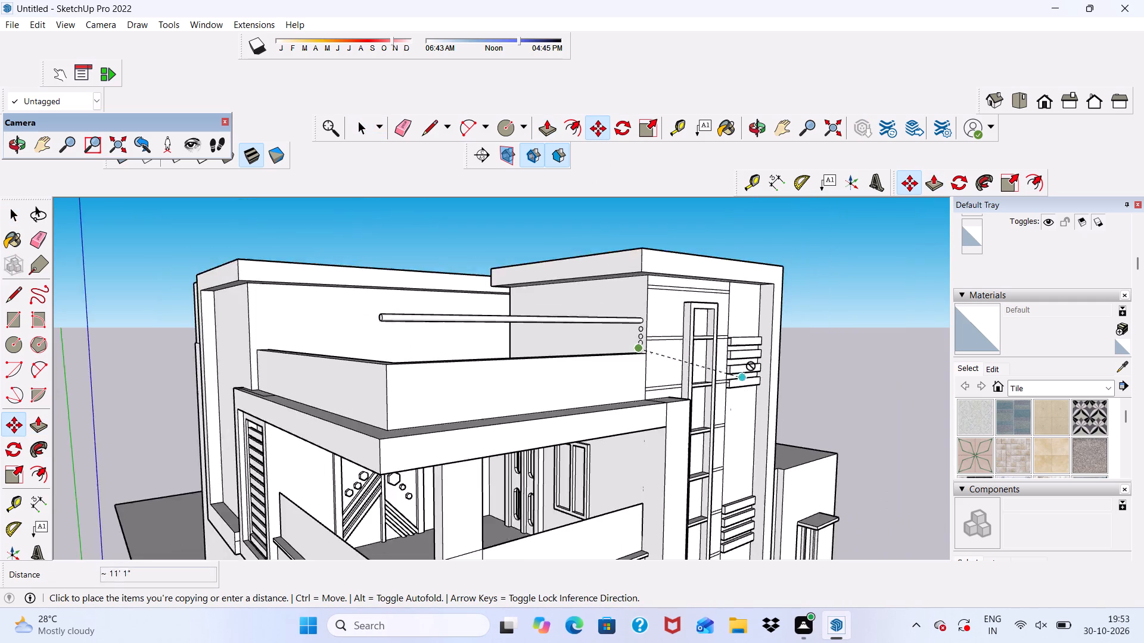
scroll(751, 366, "down", 6)
scroll(465, 358, "up", 7)
scroll(452, 329, "up", 18)
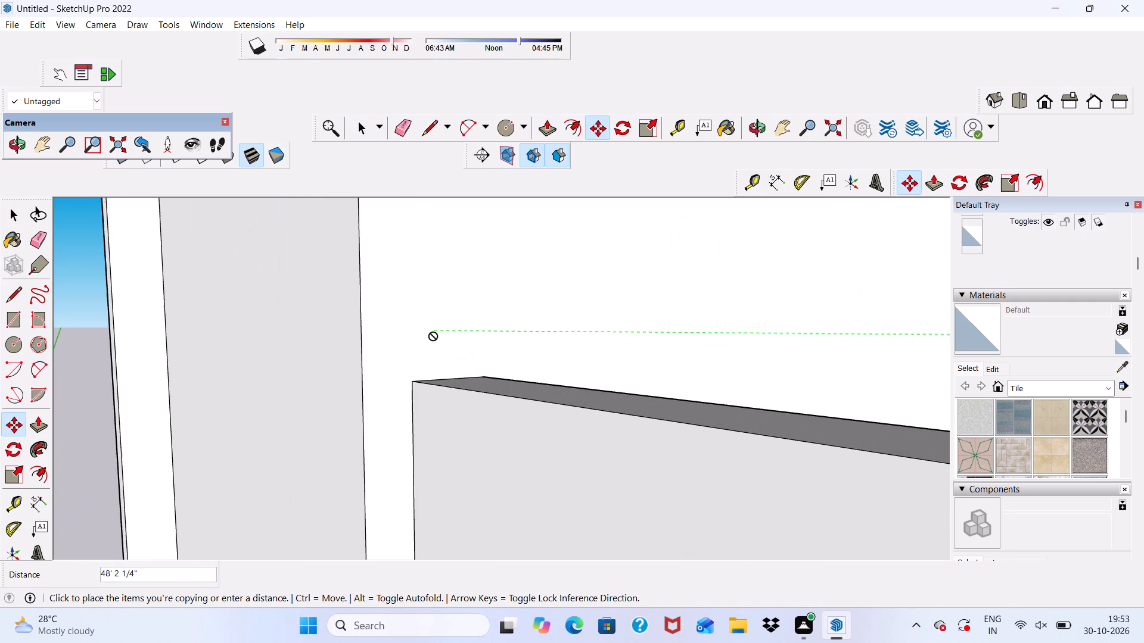
scroll(434, 351, "up", 1)
left_click(424, 352)
Shift the copied circle slightly sideways on the opposite wall so it sits more centrally over the parapet's end.
middle_click_drag(402, 357, 439, 345)
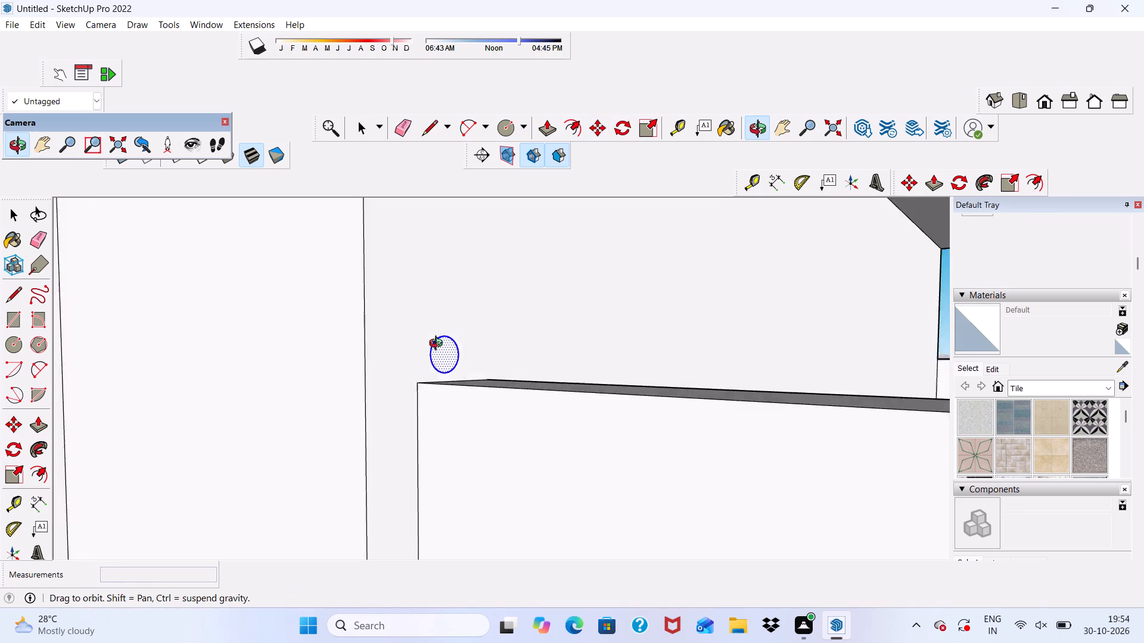
middle_click_drag(439, 345, 463, 345)
scroll(472, 342, "up", 1)
scroll(410, 307, "down", 8)
middle_click_drag(565, 371, 349, 374)
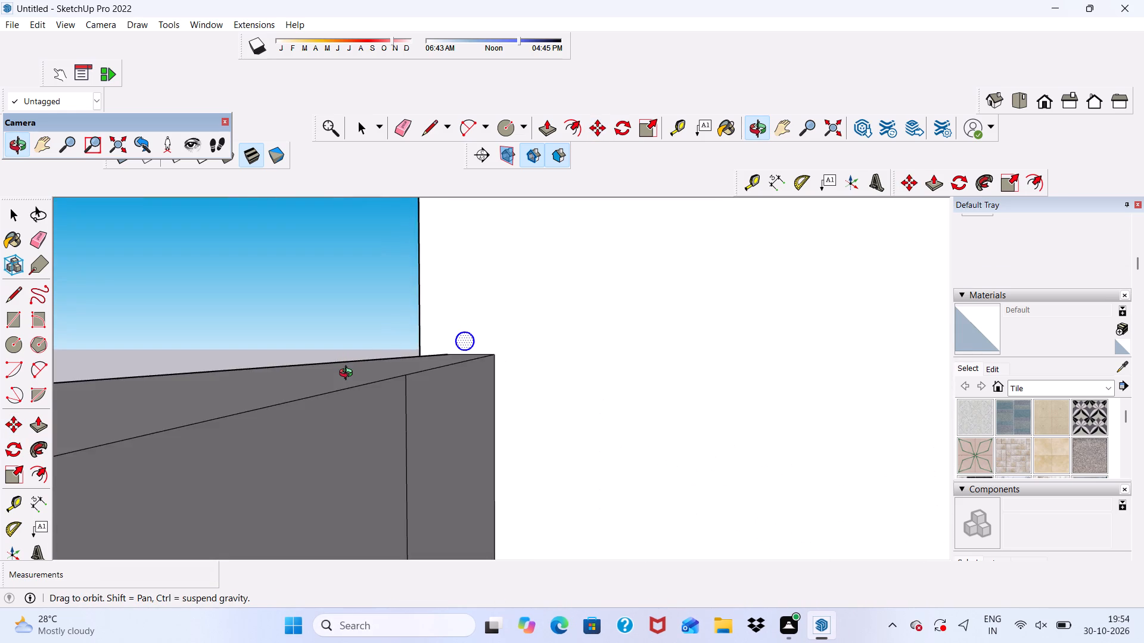
middle_click_drag(349, 374, 388, 382)
scroll(475, 329, "up", 6)
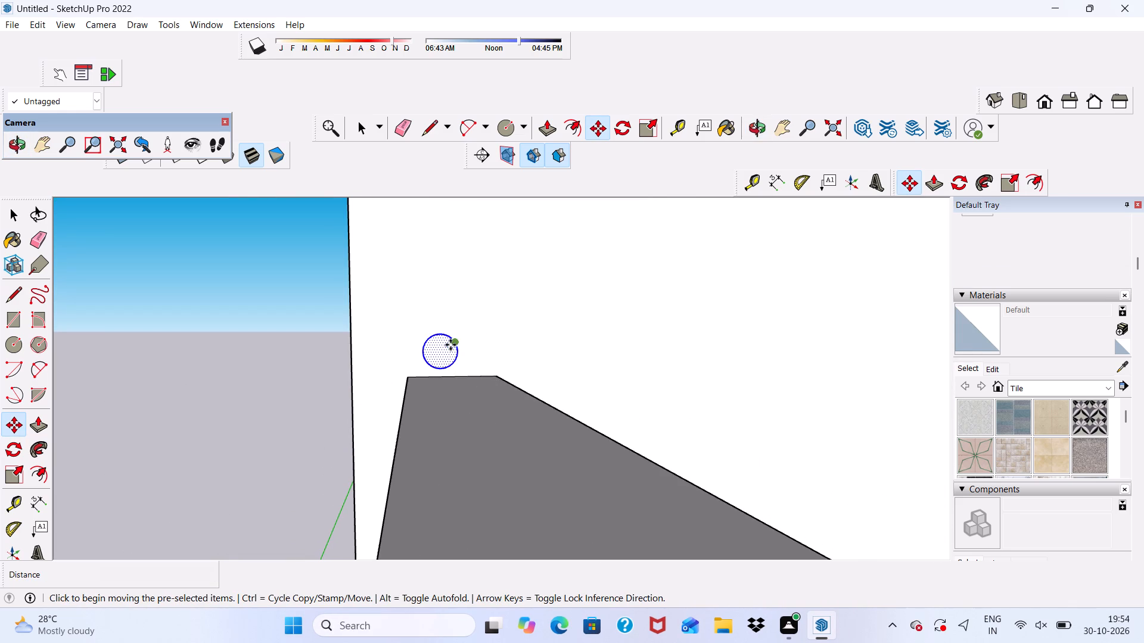
left_click_drag(451, 344, 461, 342)
key("space")
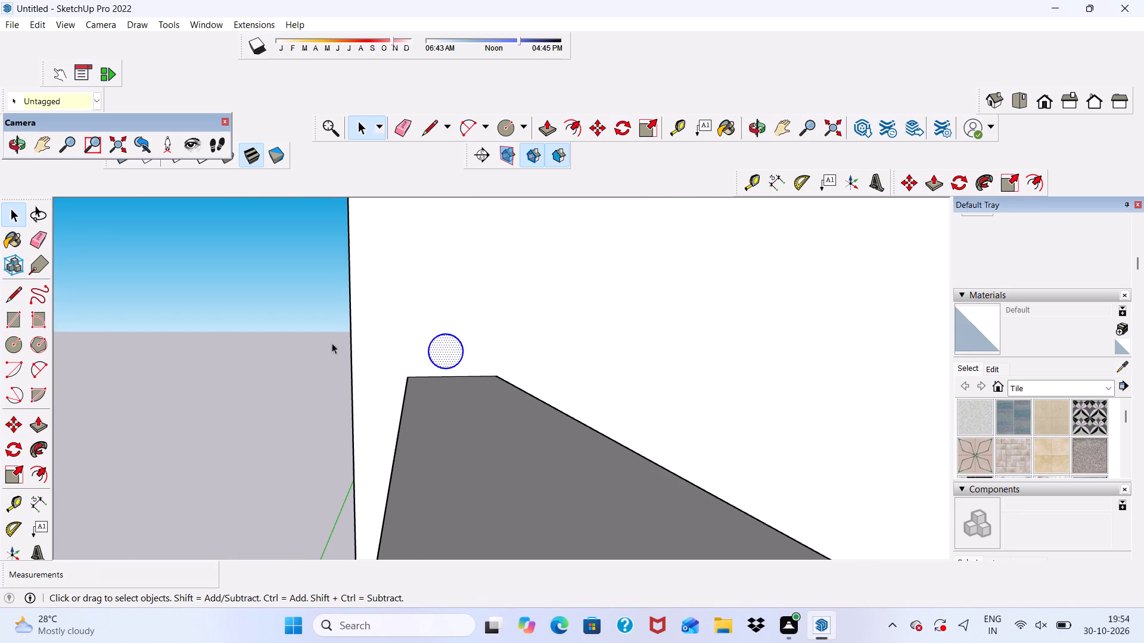
left_click(293, 353)
Extrude the second circle on the tower wall 17' 1 1/4", ending flush with the top railing bar.
scroll(293, 353, "down", 6)
middle_click_drag(385, 407, 495, 407)
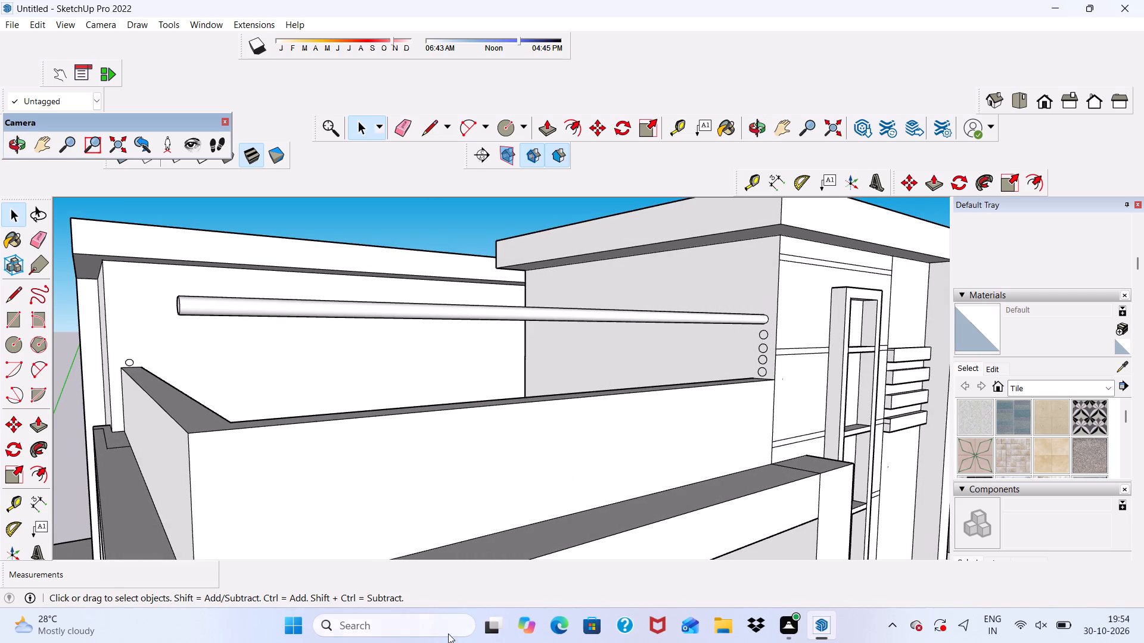
scroll(763, 288, "up", 2)
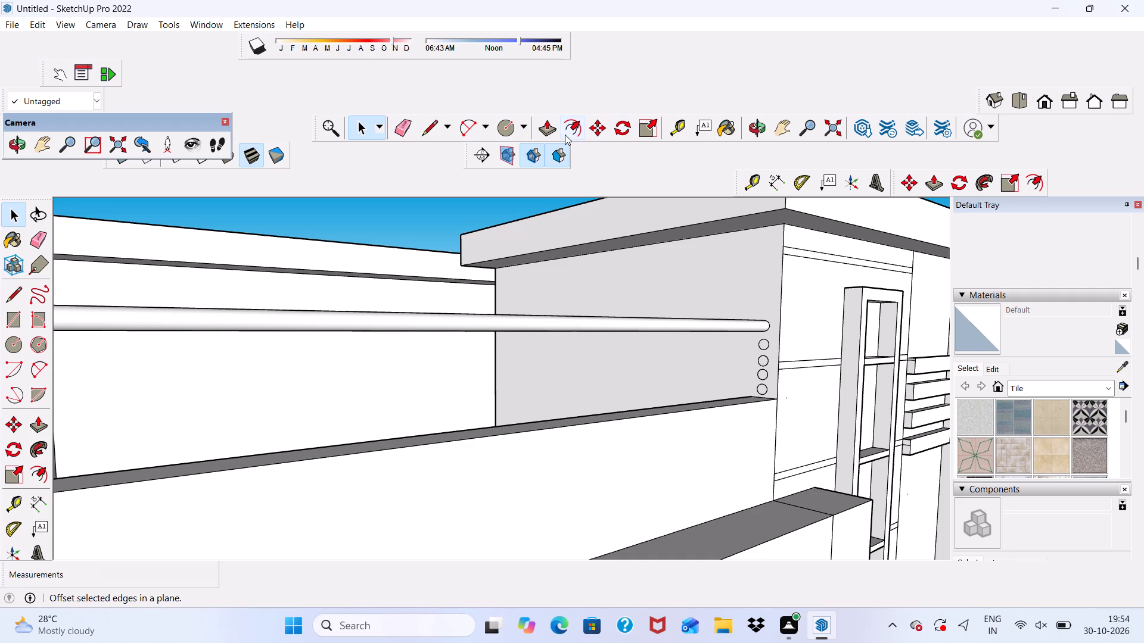
left_click(554, 132)
scroll(761, 385, "up", 9)
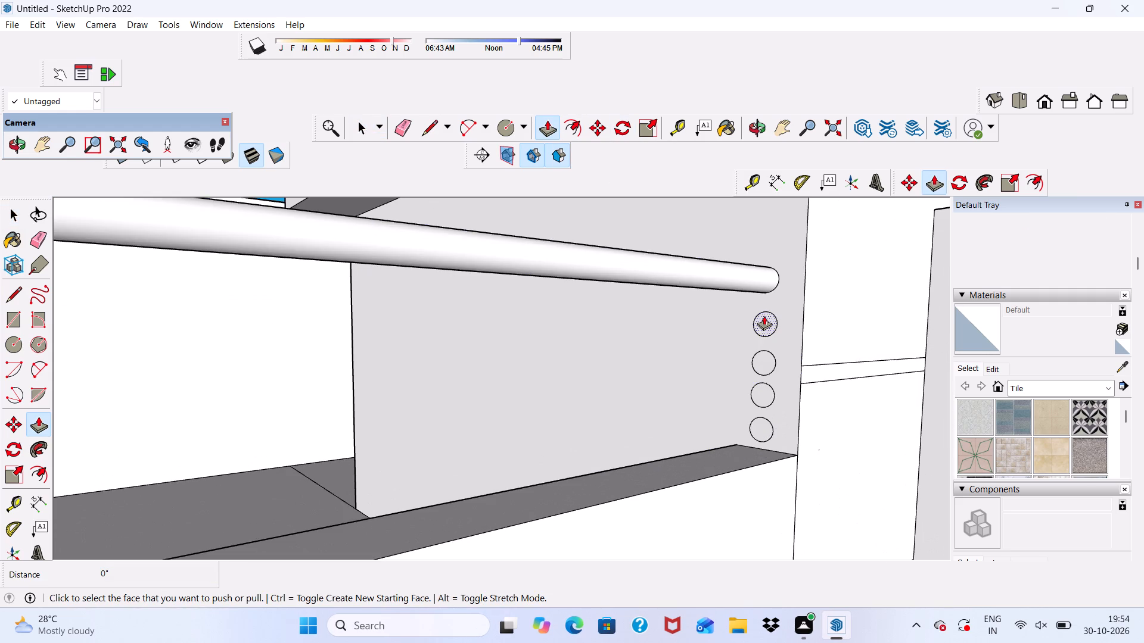
left_click(764, 316)
scroll(643, 357, "down", 17)
scroll(355, 430, "up", 6)
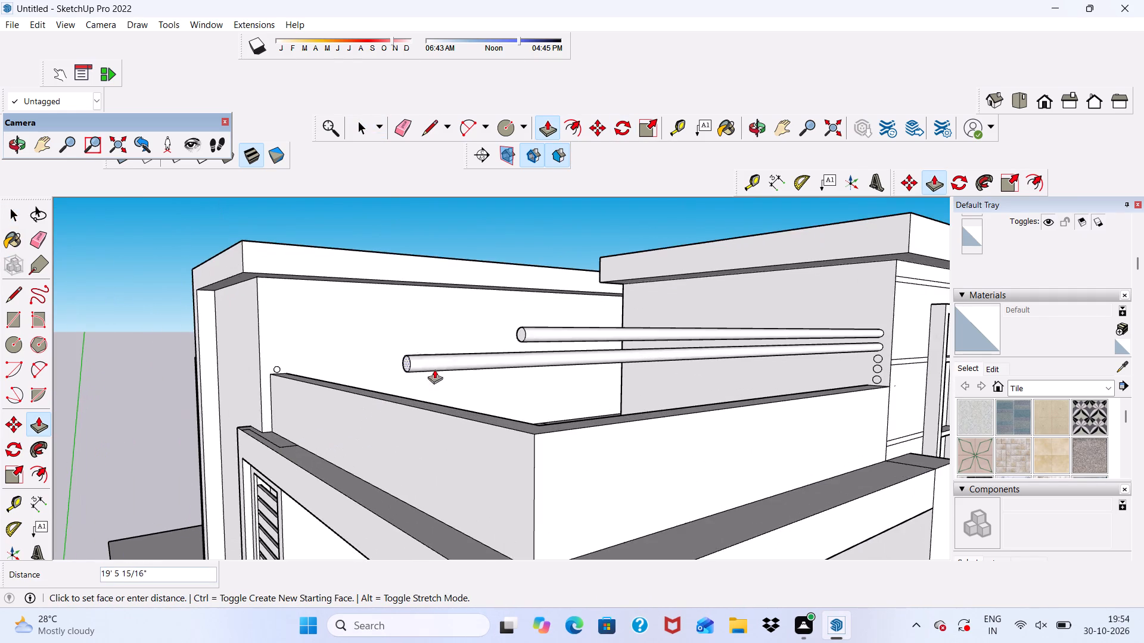
scroll(523, 326, "up", 4)
left_click(526, 336)
Extrude the third circle on the tower wall 17' 1 1/4" into a railing bar matching the two above.
scroll(474, 339, "down", 7)
scroll(723, 357, "up", 3)
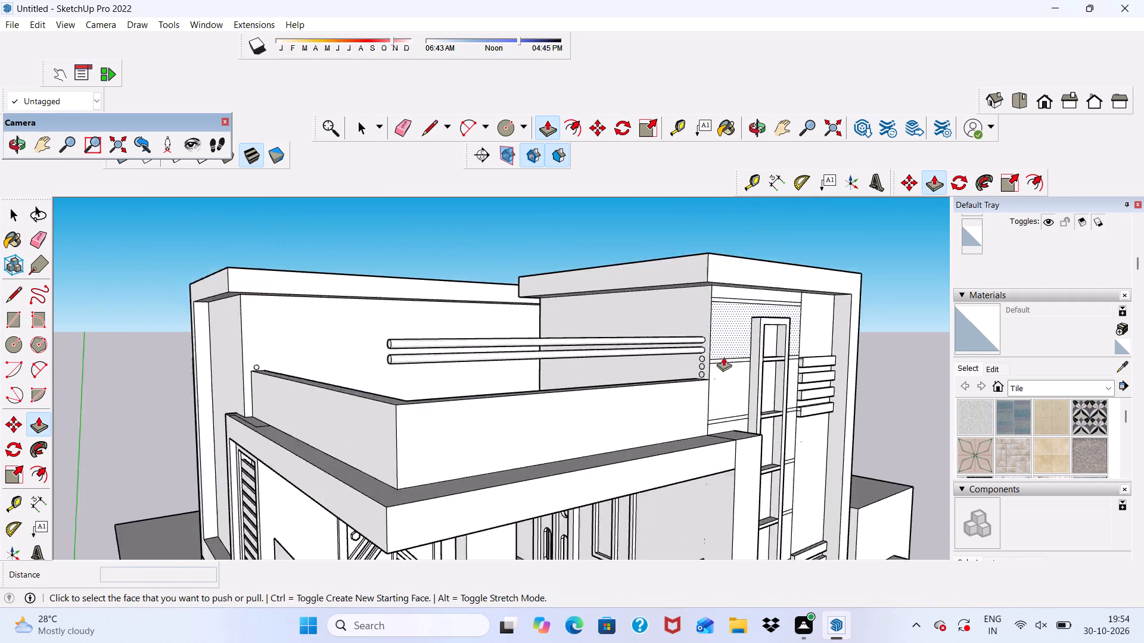
scroll(723, 357, "up", 16)
left_click(689, 364)
scroll(549, 406, "down", 4)
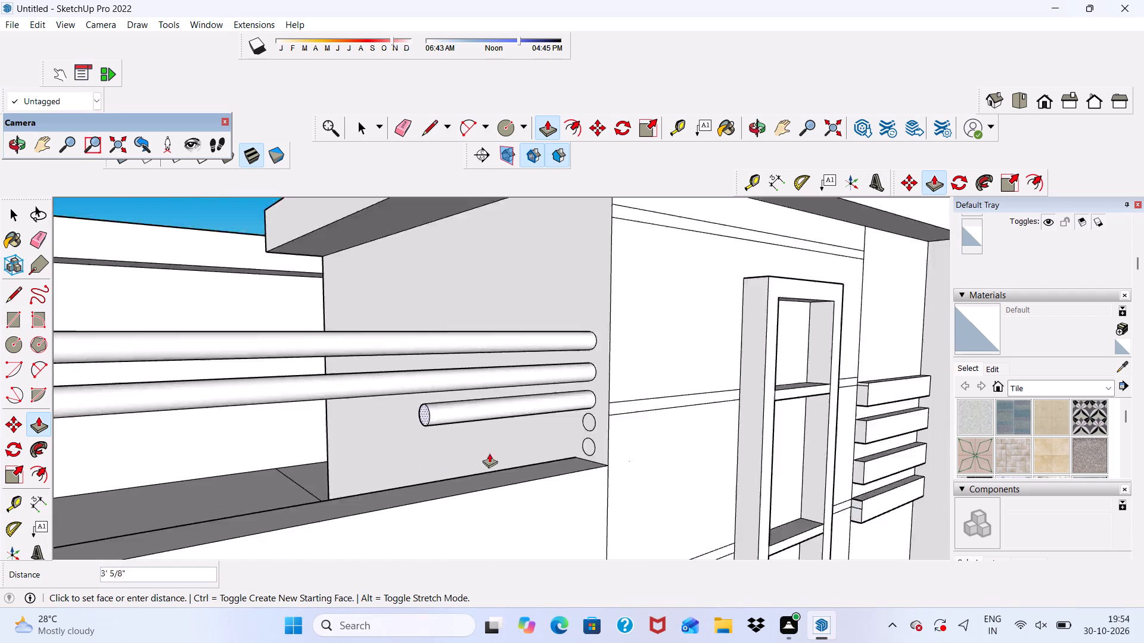
scroll(489, 453, "down", 13)
scroll(310, 497, "up", 6)
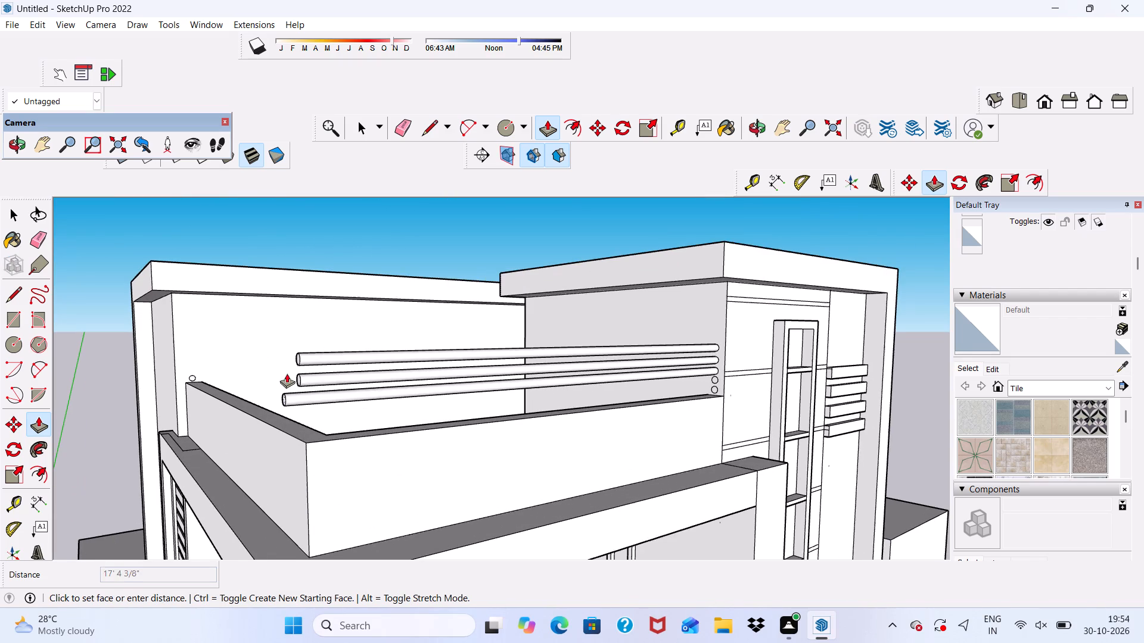
scroll(306, 385, "up", 4)
left_click(296, 383)
Extrude the fourth circle on the tower wall 17' 1 1/4" to line up with the bars above it.
scroll(304, 376, "down", 2)
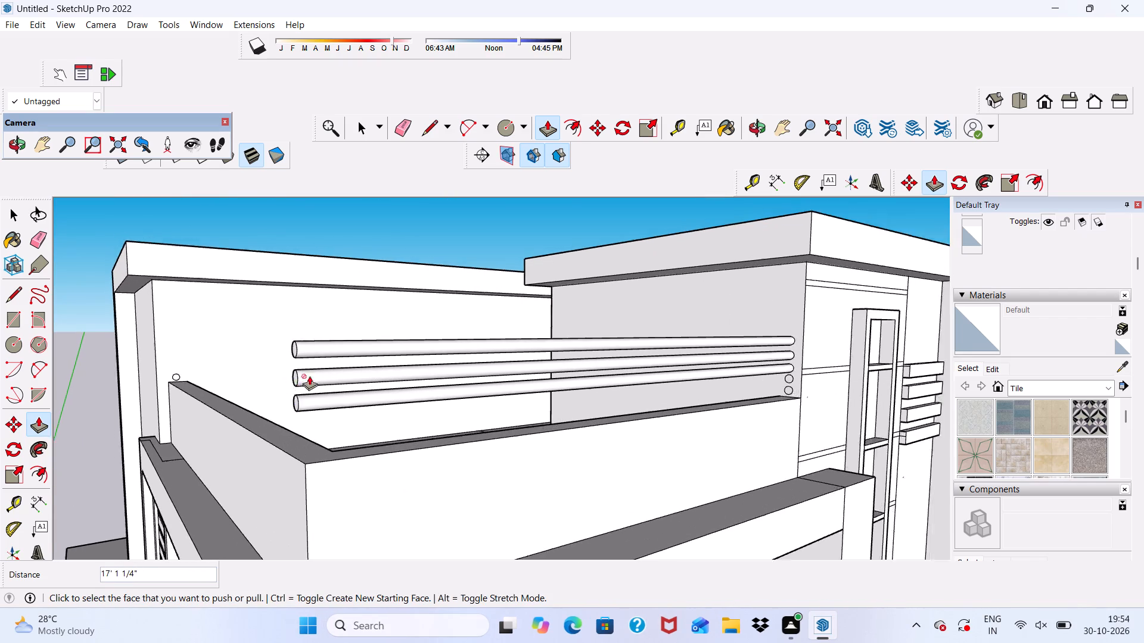
scroll(309, 376, "down", 4)
middle_click_drag(363, 404, 404, 413)
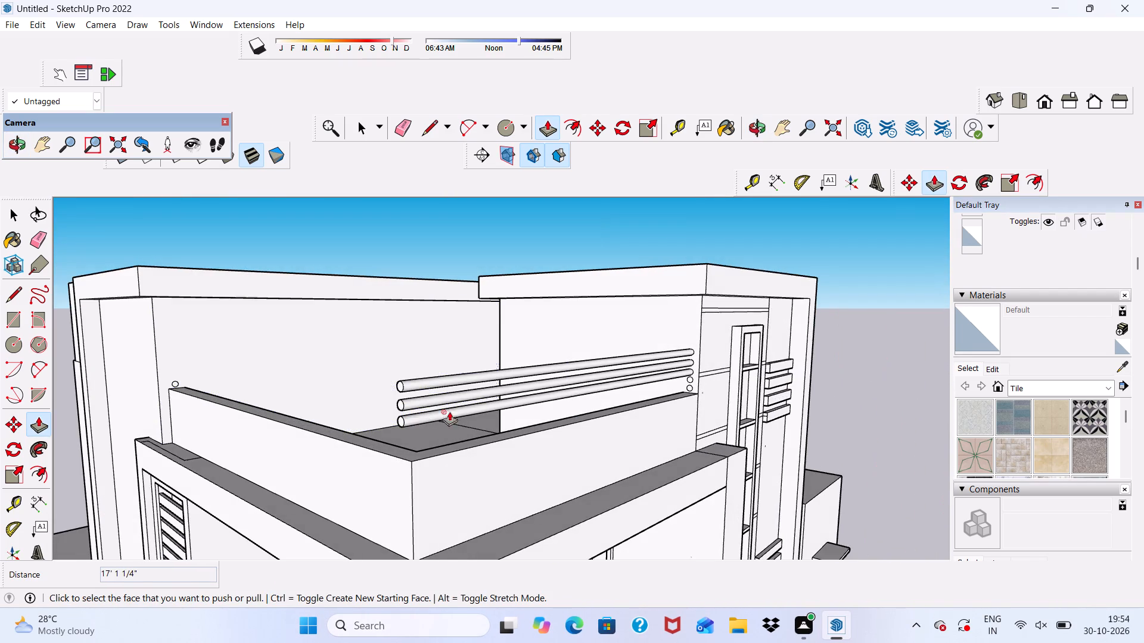
scroll(689, 387, "up", 11)
left_click(691, 373)
scroll(583, 394, "down", 4)
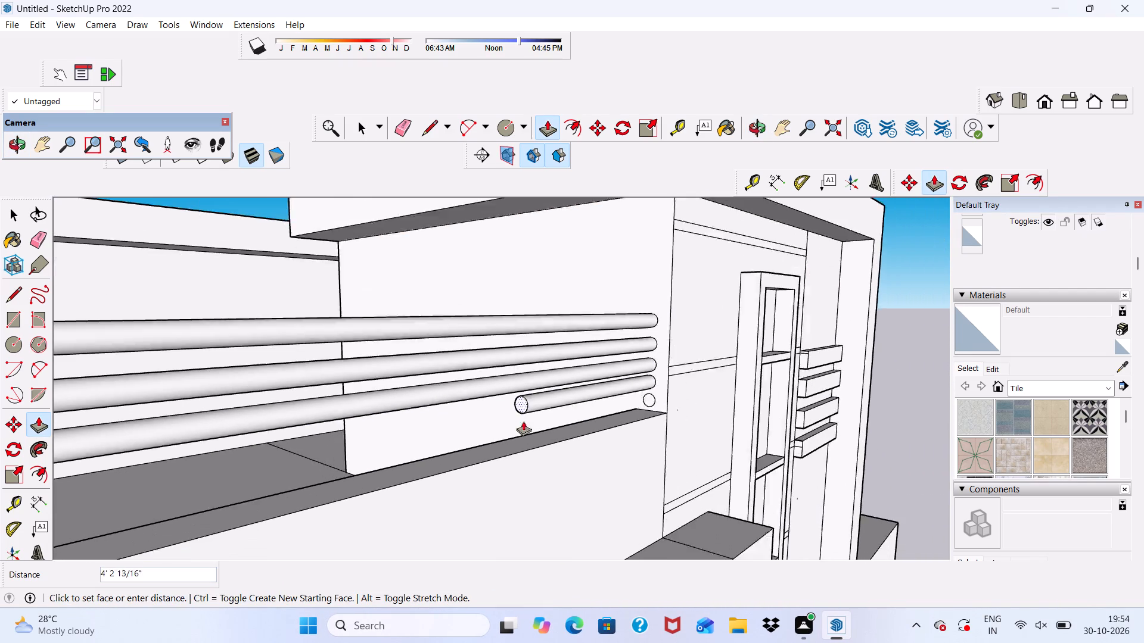
scroll(523, 421, "down", 12)
scroll(351, 489, "up", 6)
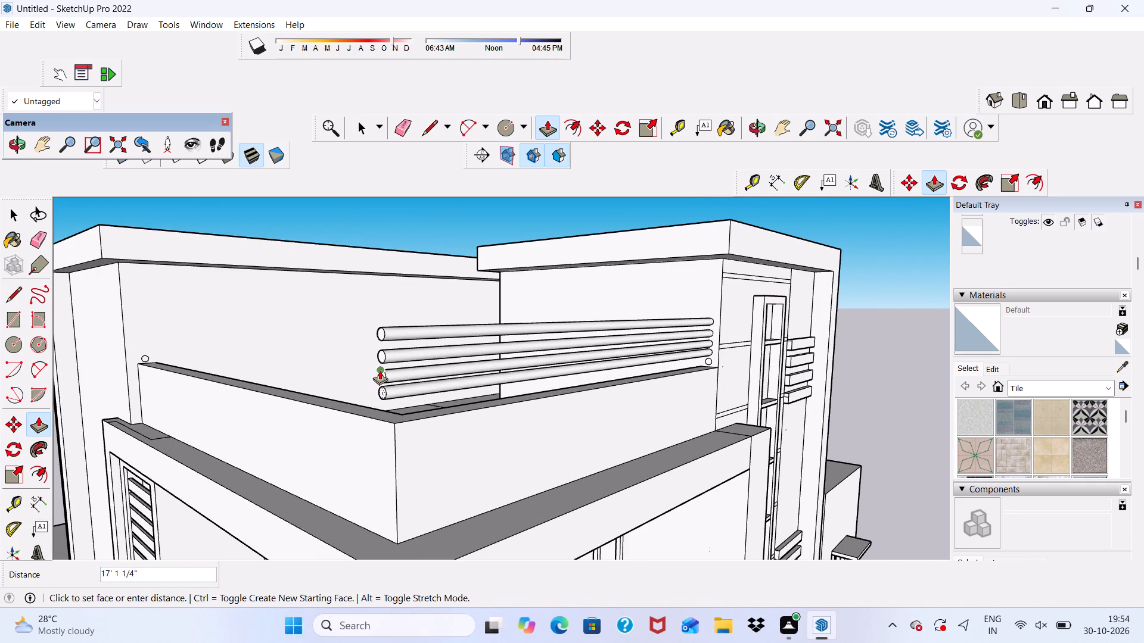
left_click(381, 369)
Extrude the lowest circle on the tower wall 17' 1 1/4" to form the fifth bar just above the parapet.
scroll(630, 374, "up", 4)
scroll(742, 334, "up", 6)
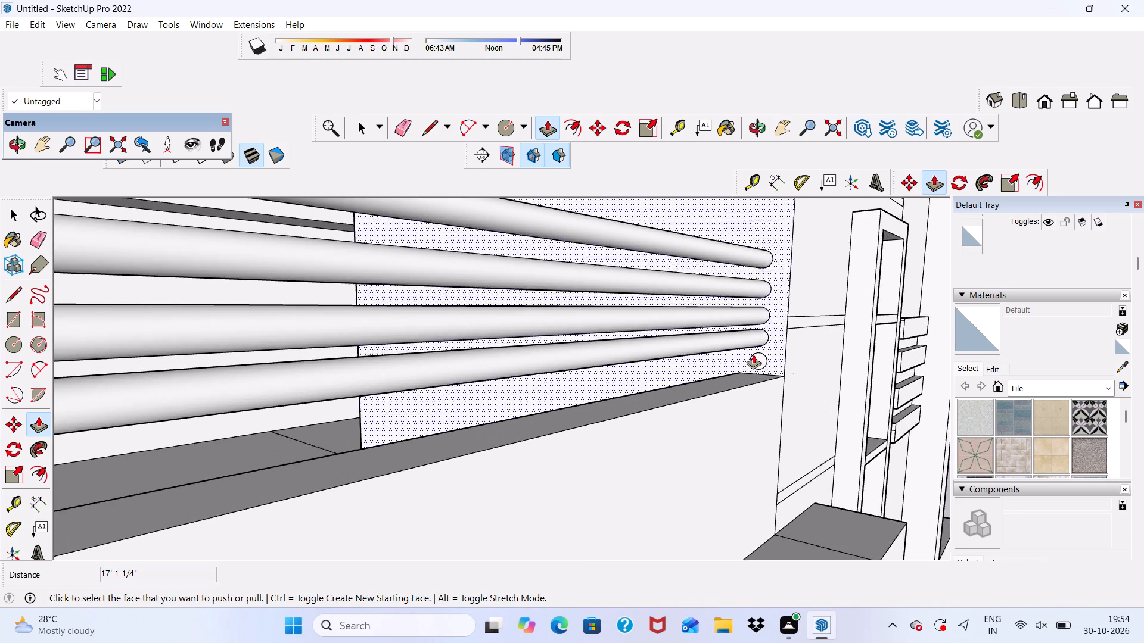
scroll(753, 354, "up", 3)
left_click(756, 360)
scroll(534, 397, "down", 19)
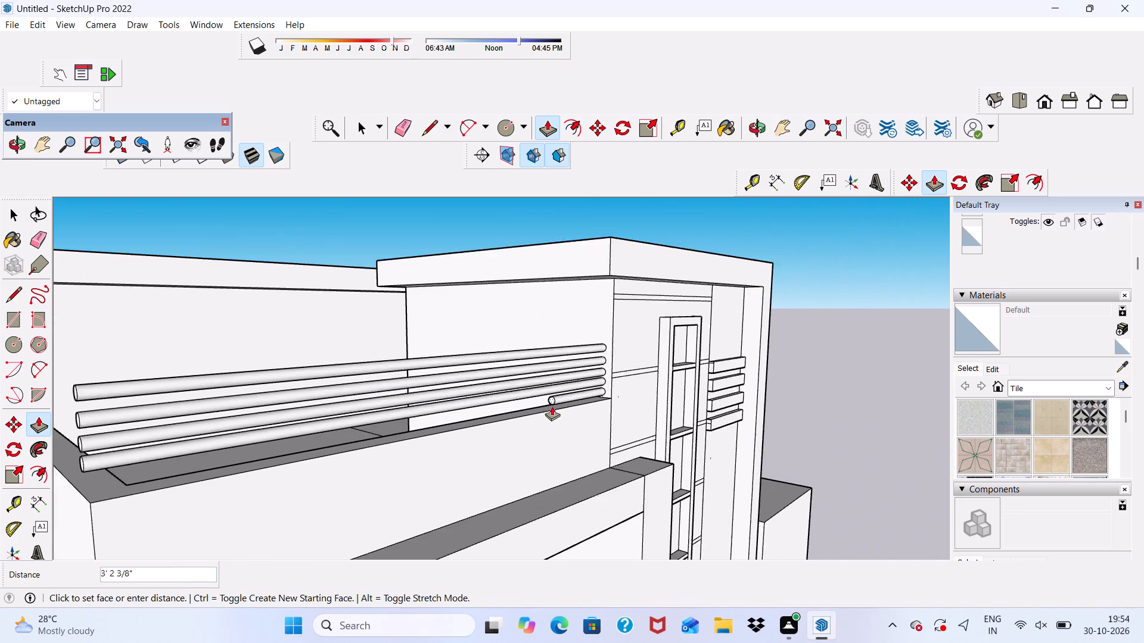
scroll(552, 406, "down", 3)
scroll(340, 444, "up", 5)
left_click(335, 421)
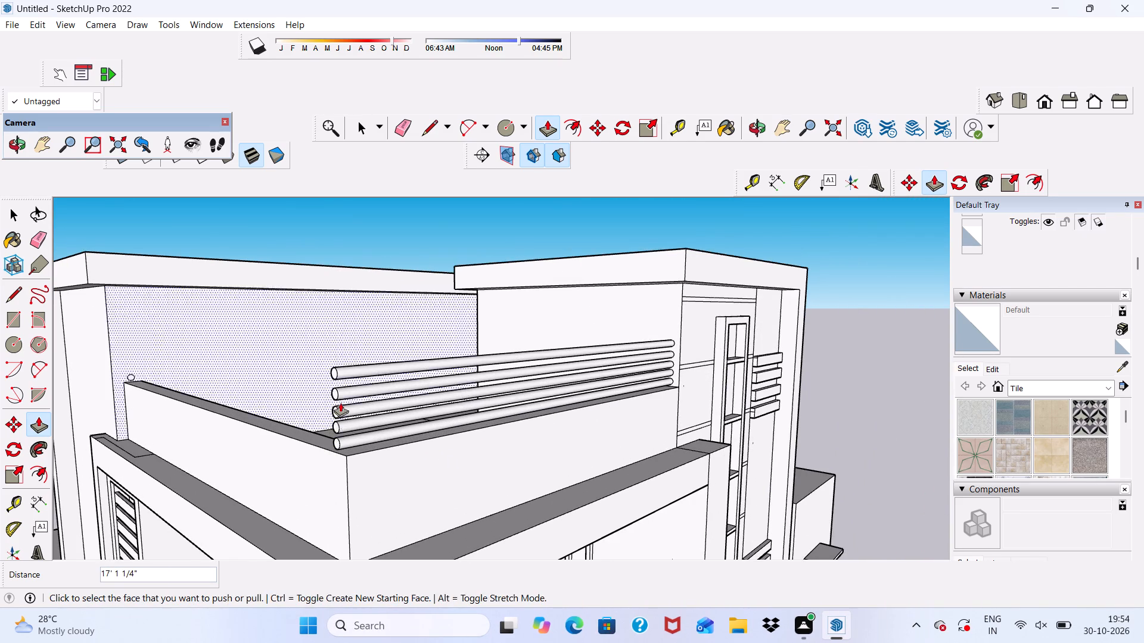
Extrude the circle on the opposite wall 19' 9 3/4" along the adjoining parapet to meet the lowest bar at the corner.
scroll(340, 402, "down", 3)
middle_click_drag(343, 403, 548, 394)
scroll(654, 381, "down", 1)
middle_click_drag(654, 381, 587, 411)
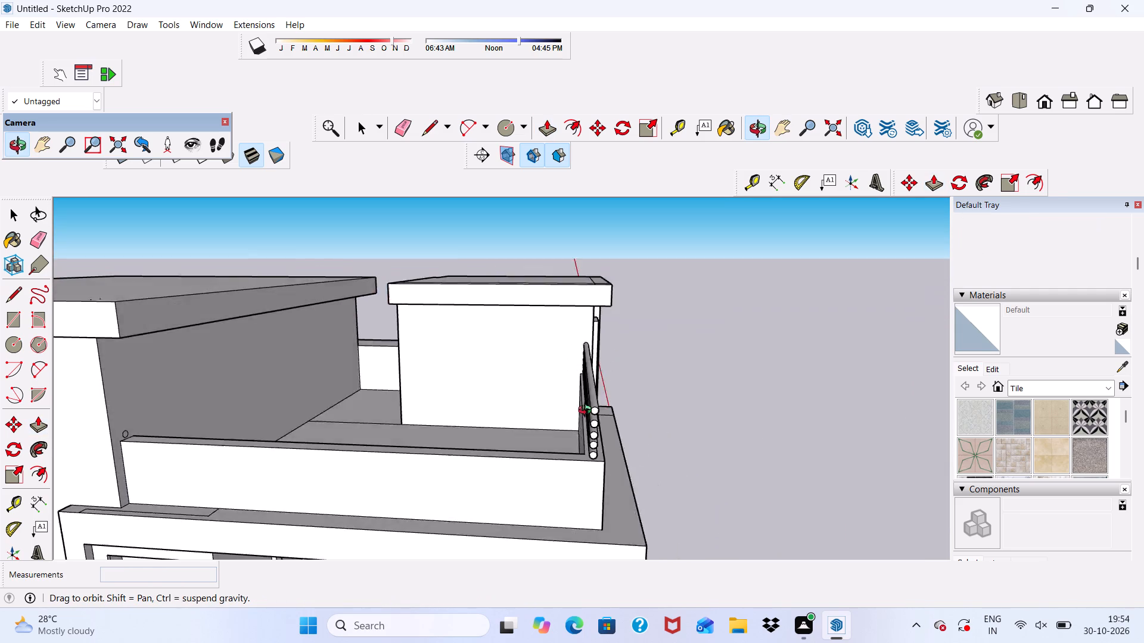
middle_click_drag(587, 411, 456, 423)
scroll(216, 391, "up", 8)
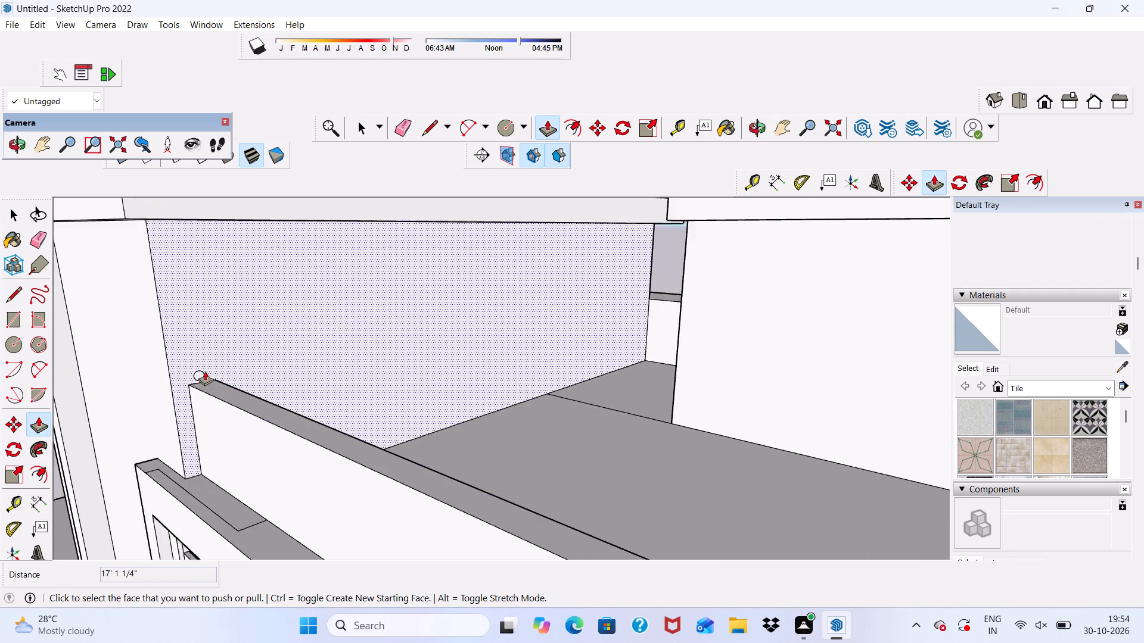
scroll(205, 371, "up", 2)
scroll(185, 370, "down", 5)
scroll(218, 375, "up", 11)
left_click(160, 367)
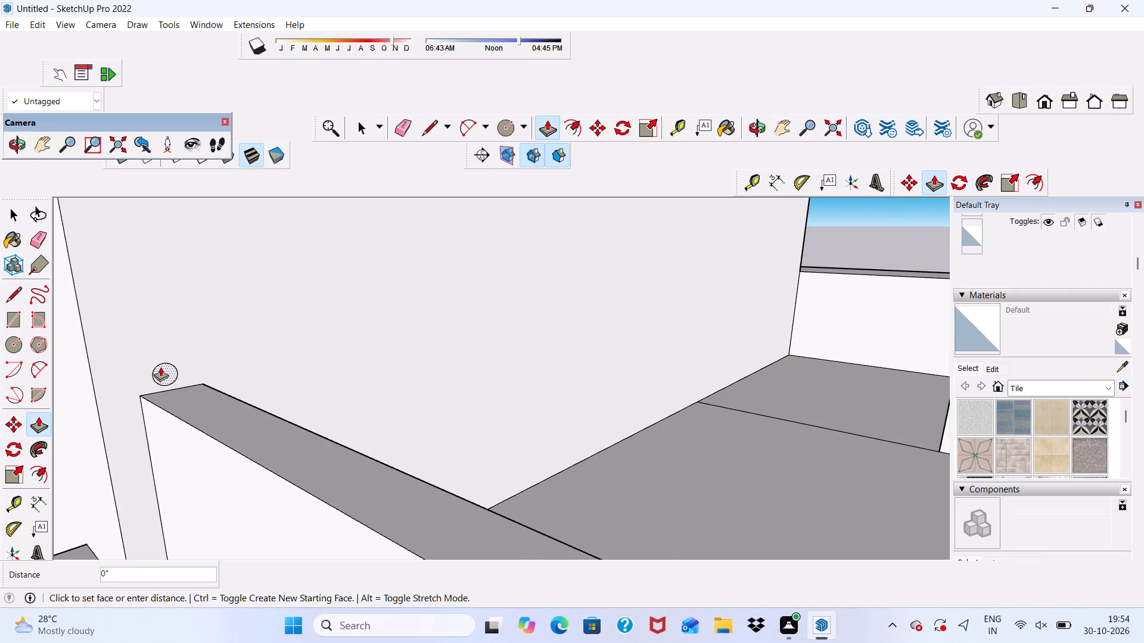
scroll(258, 381, "down", 4)
scroll(430, 326, "down", 10)
scroll(680, 397, "up", 3)
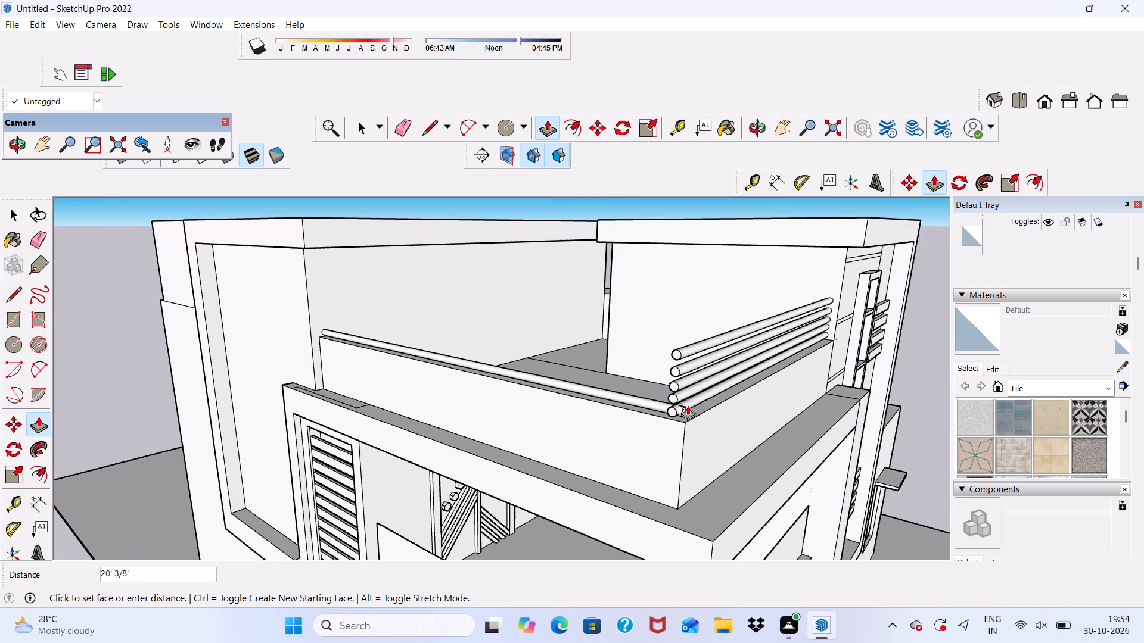
scroll(688, 405, "up", 6)
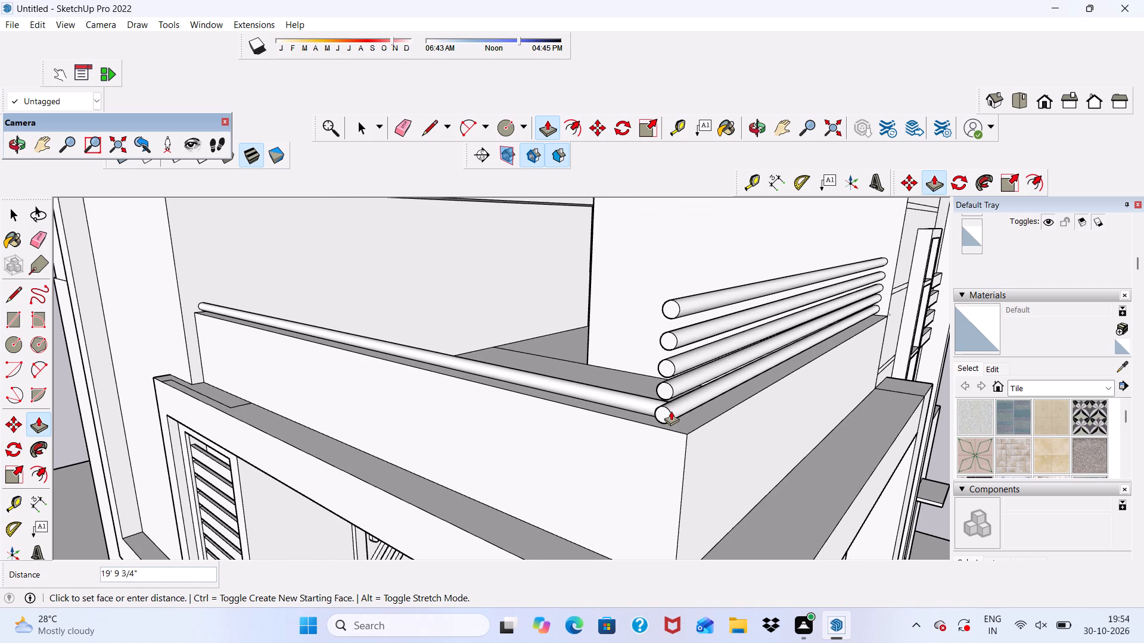
left_click(671, 411)
Push the end face of the lowest tower-side bar about 2 5/8" where it meets the adjoining bar at the parapet corner.
scroll(667, 400, "down", 1)
middle_click_drag(666, 399, 721, 385)
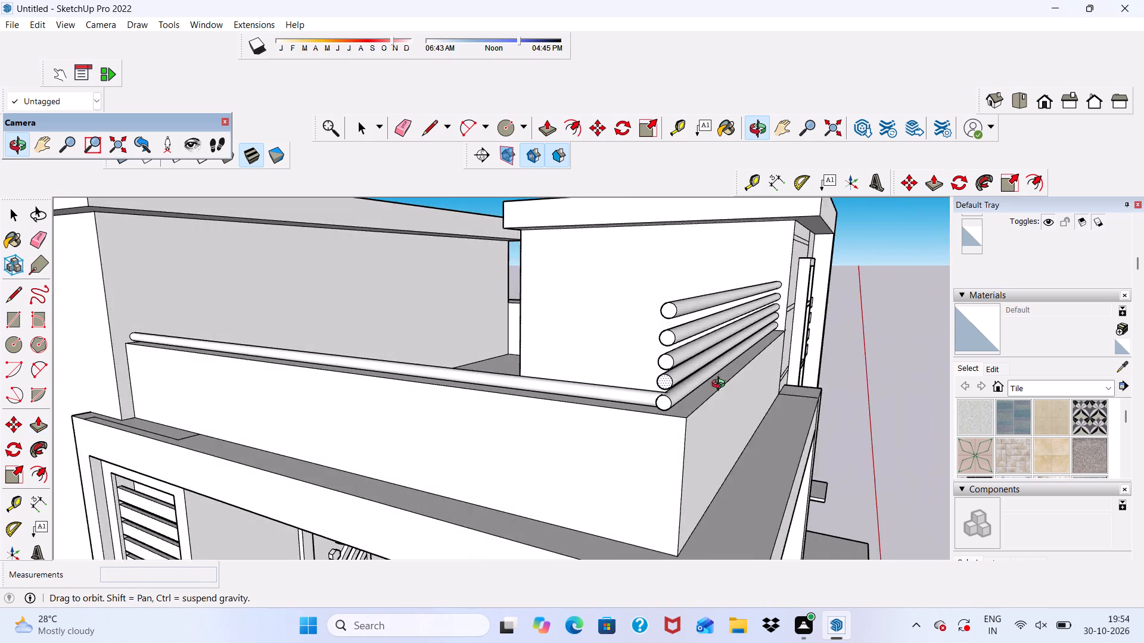
middle_click_drag(721, 385, 456, 366)
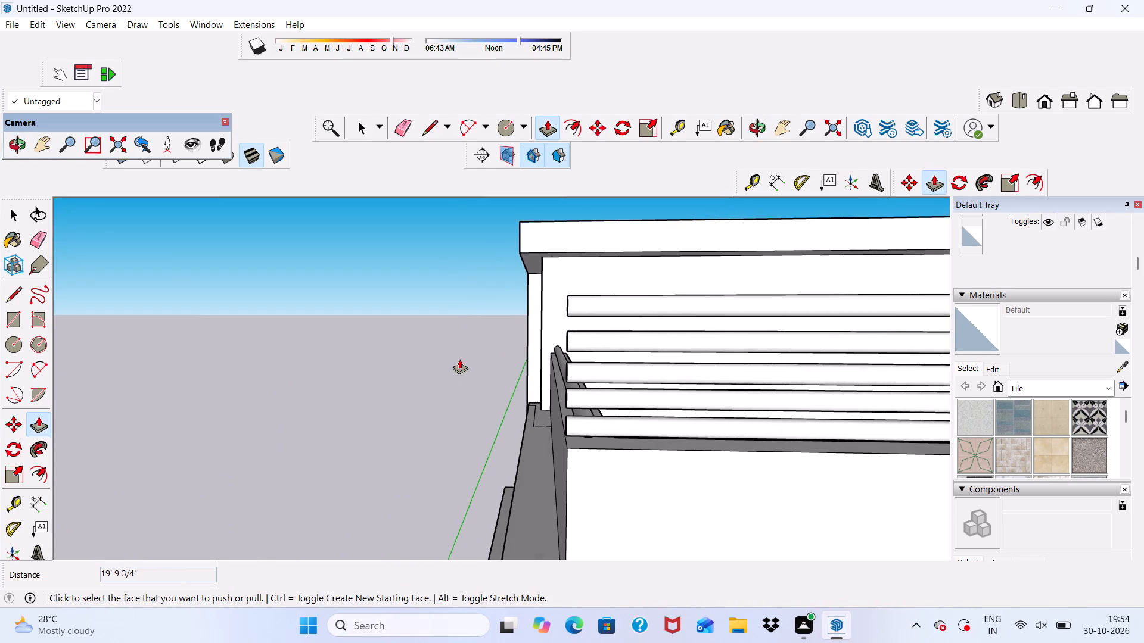
middle_click_drag(461, 358, 508, 344)
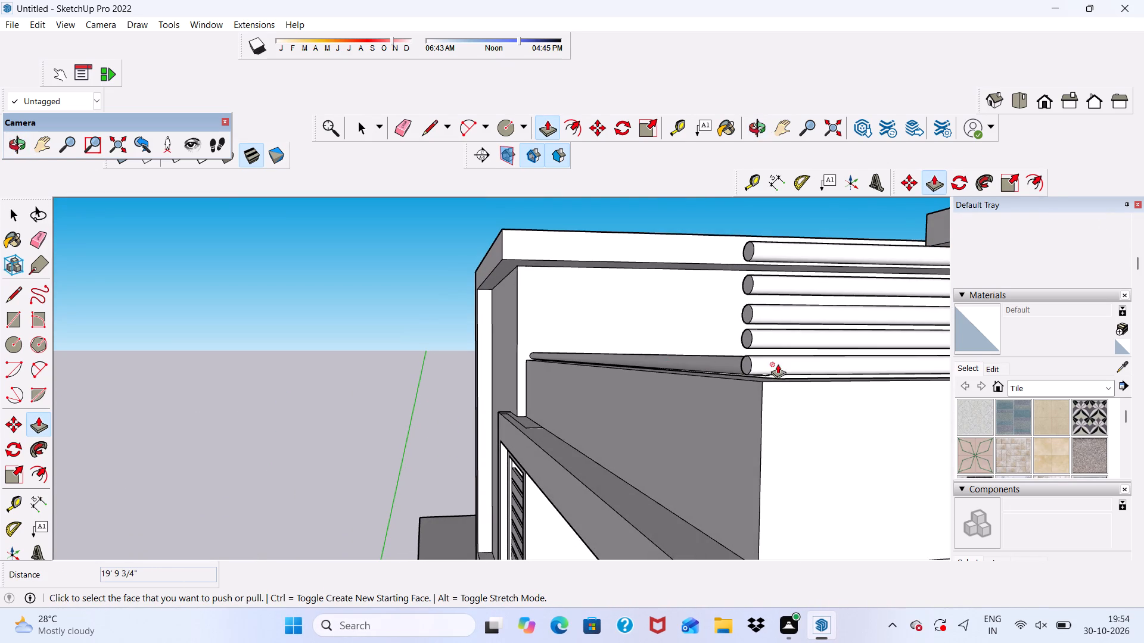
scroll(688, 357, "down", 4)
middle_click_drag(688, 357, 858, 413)
scroll(816, 385, "up", 5)
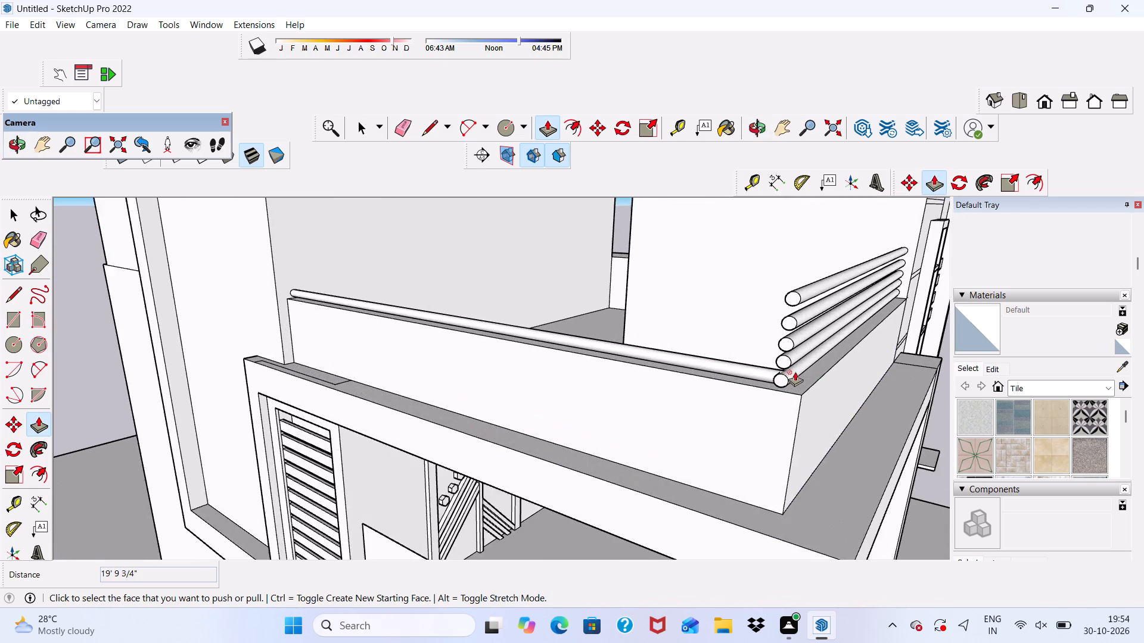
scroll(795, 372, "up", 12)
left_click(754, 376)
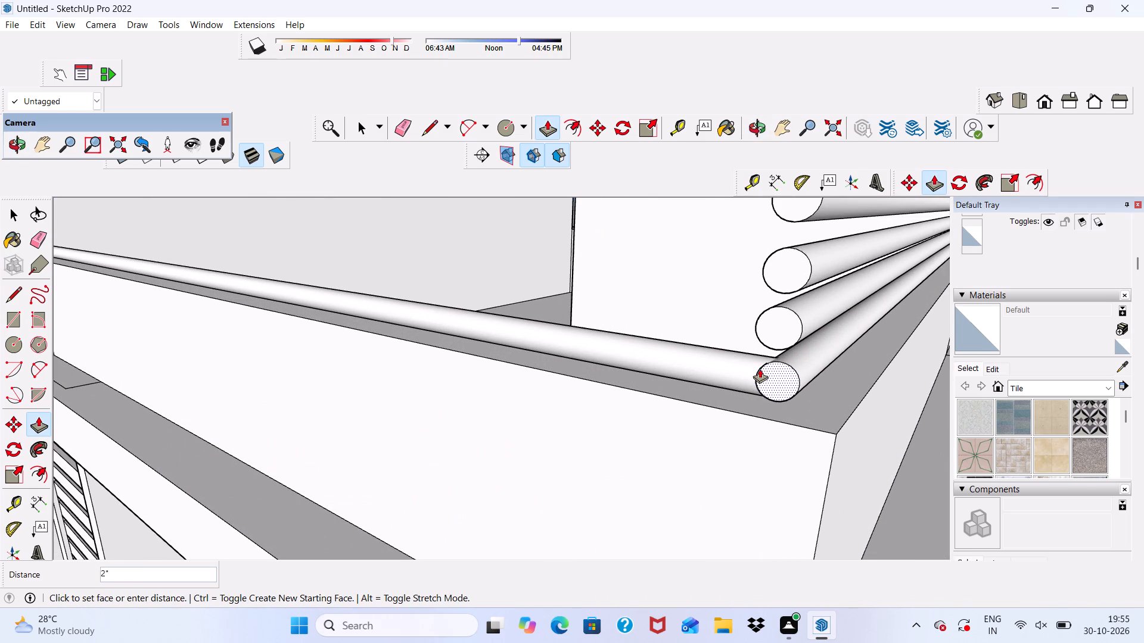
left_click(750, 363)
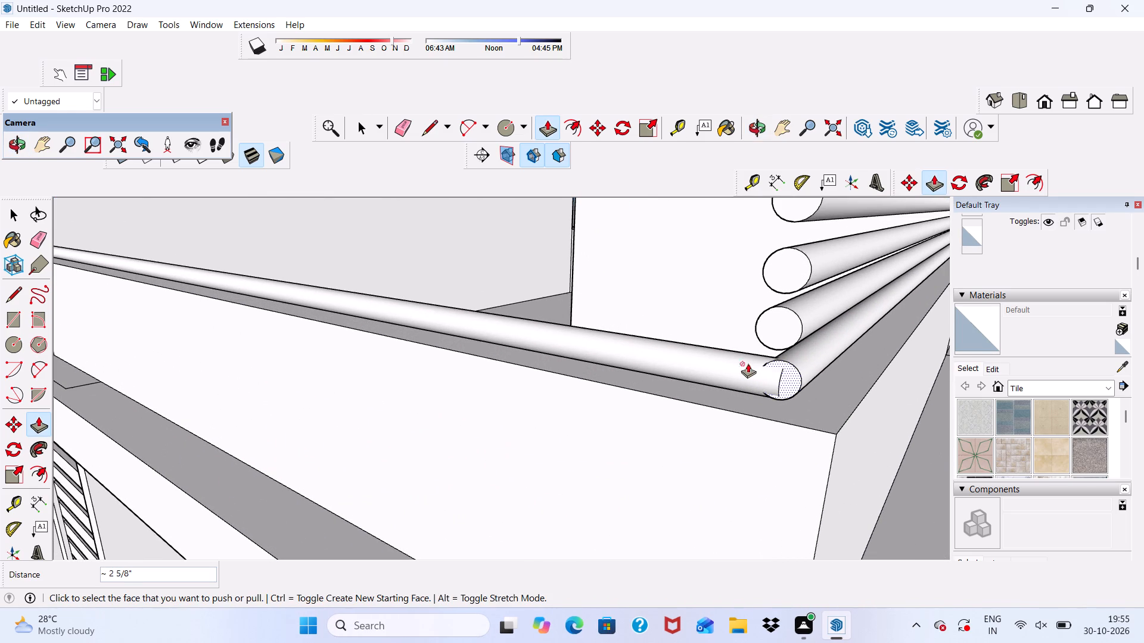
scroll(720, 364, "down", 4)
middle_click_drag(725, 392, 715, 399)
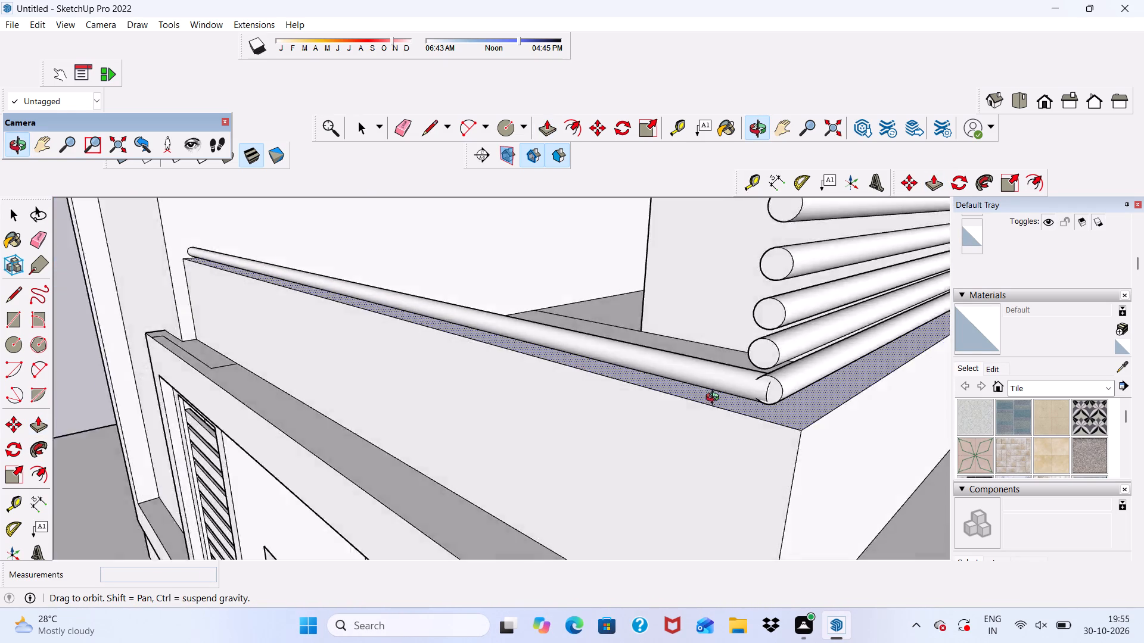
Undo the last push on the bar's end face at the parapet corner.
middle_click_drag(715, 399, 889, 384)
key("space")
scroll(664, 310, "up", 5)
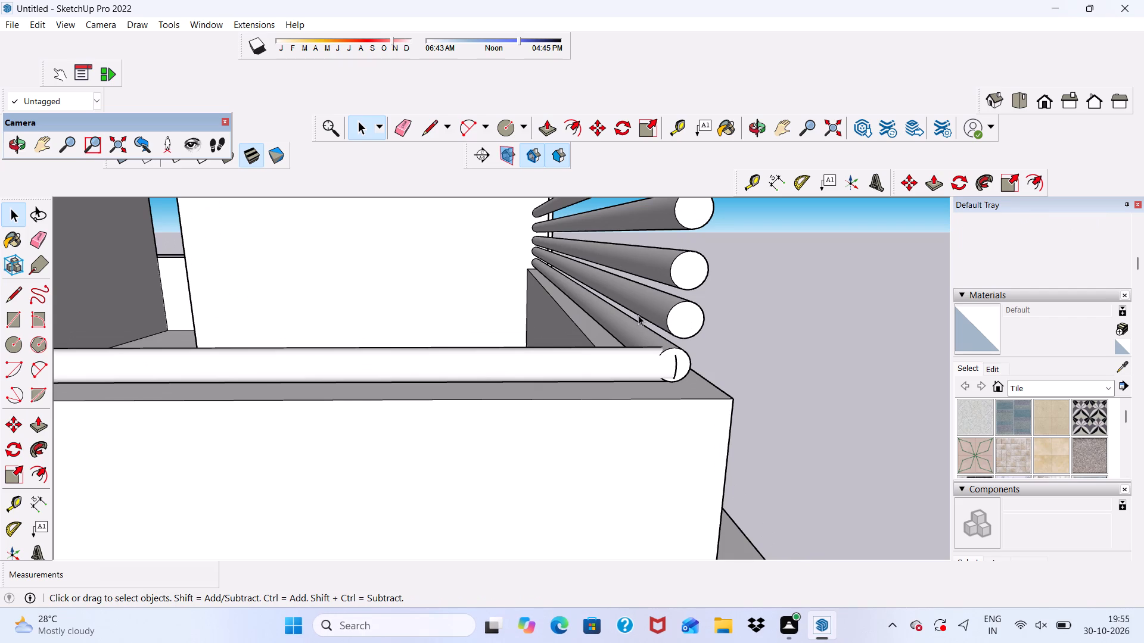
scroll(557, 318, "down", 12)
middle_click_drag(639, 352, 570, 398)
scroll(347, 382, "up", 5)
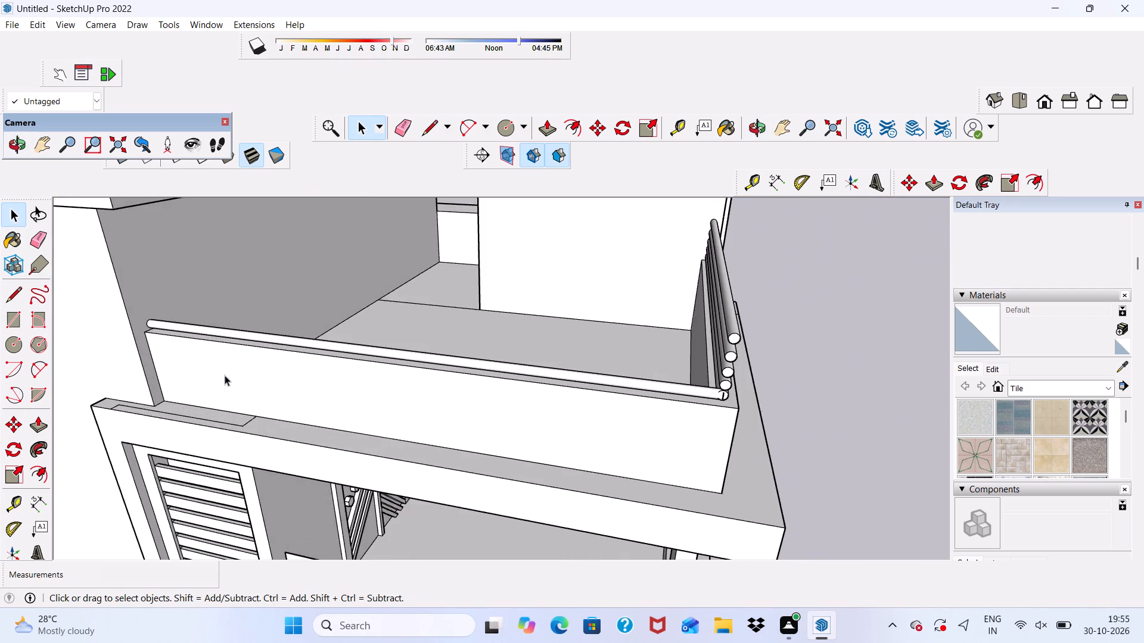
scroll(176, 347, "up", 3)
key("ctrl+z")
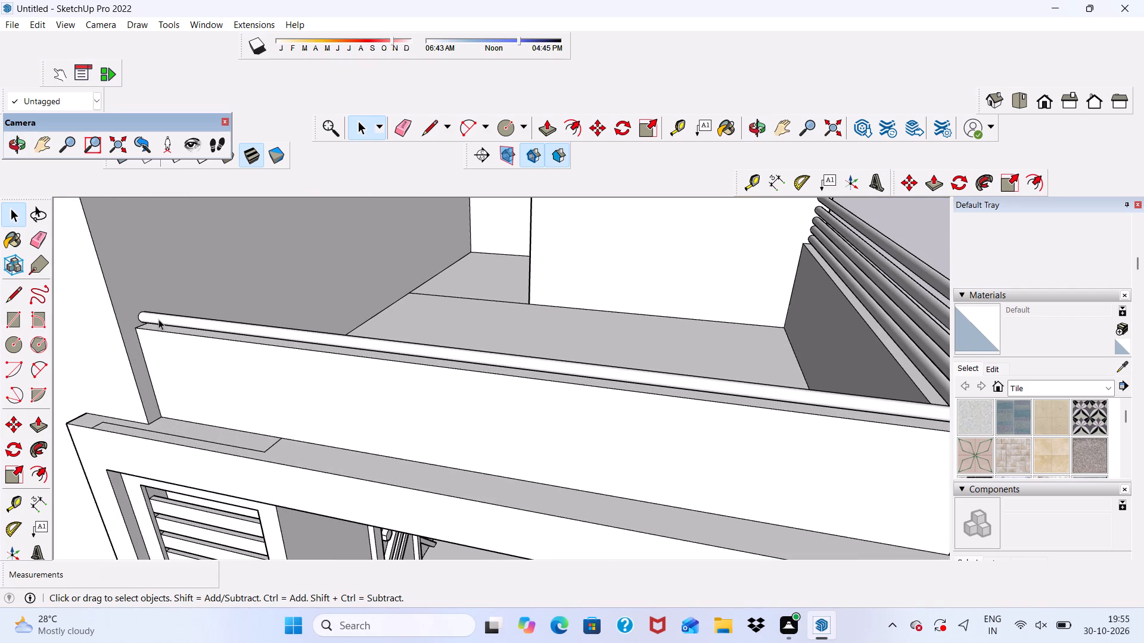
Copy the lowest bar on the adjoining parapet upward about 7 13/16" along the wall to form a second bar.
double_click(158, 319)
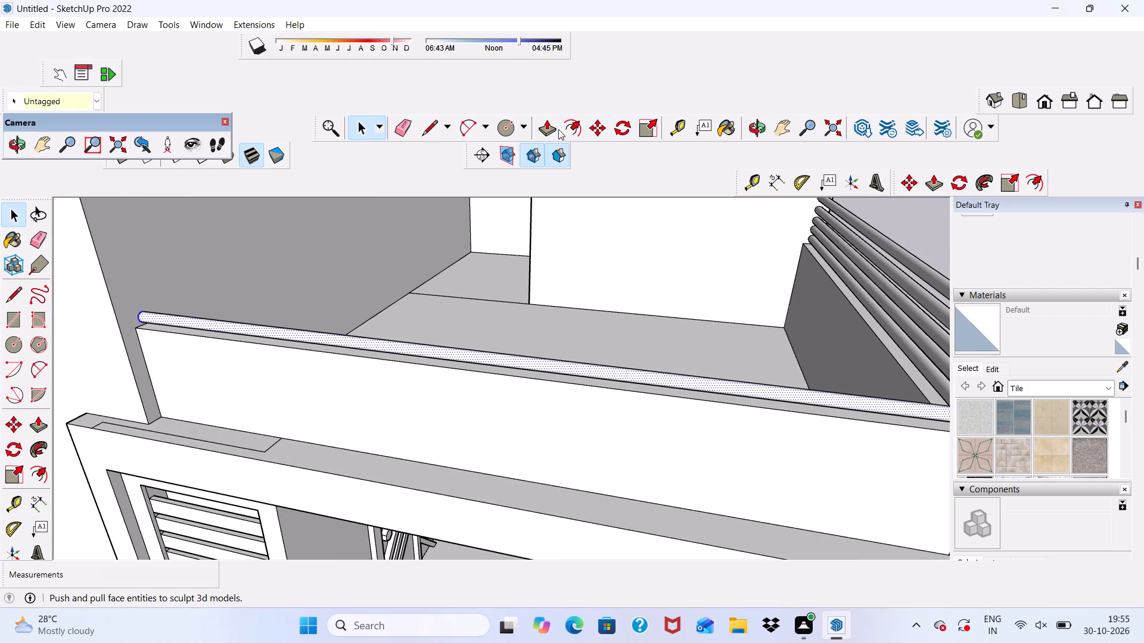
left_click(598, 124)
scroll(161, 337, "up", 3)
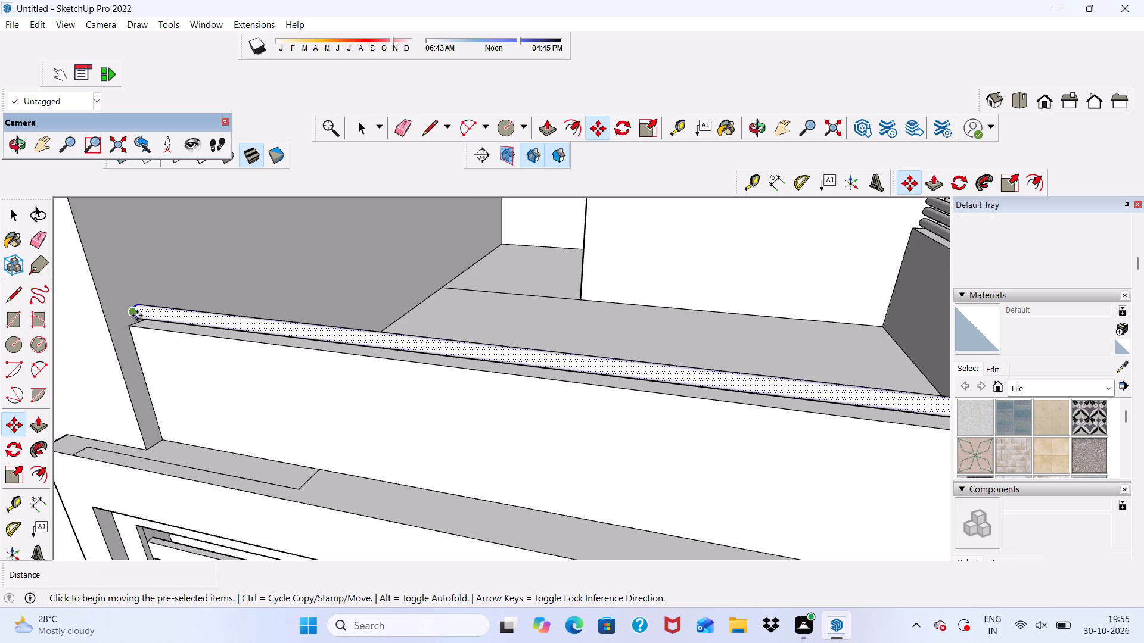
left_click(137, 316)
scroll(132, 283, "down", 5)
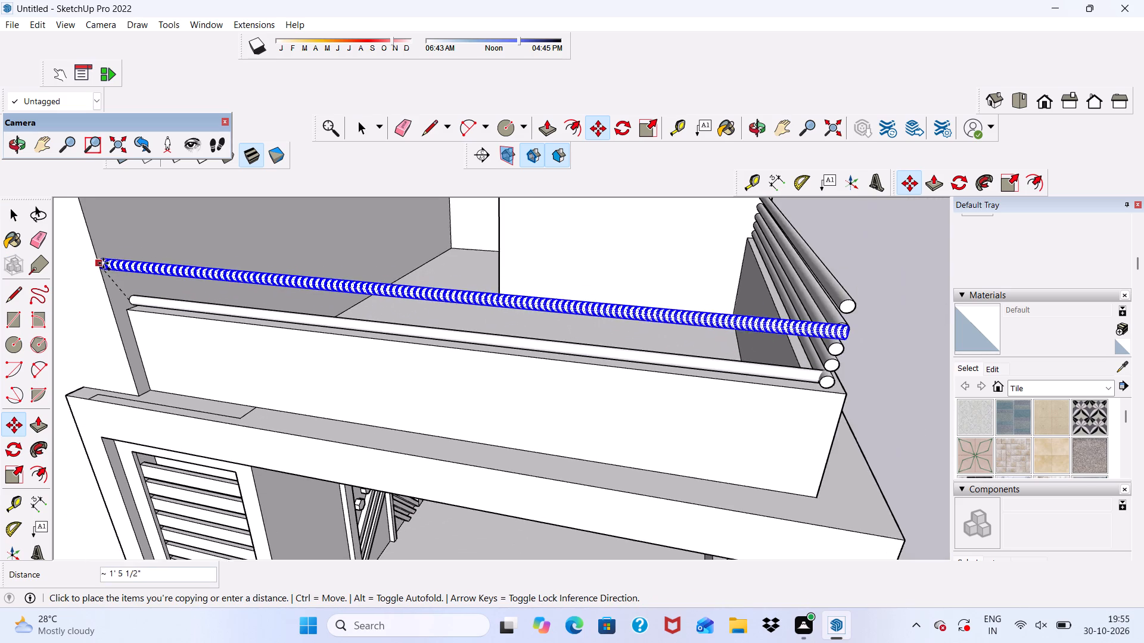
scroll(61, 251, "down", 1)
scroll(91, 276, "up", 4)
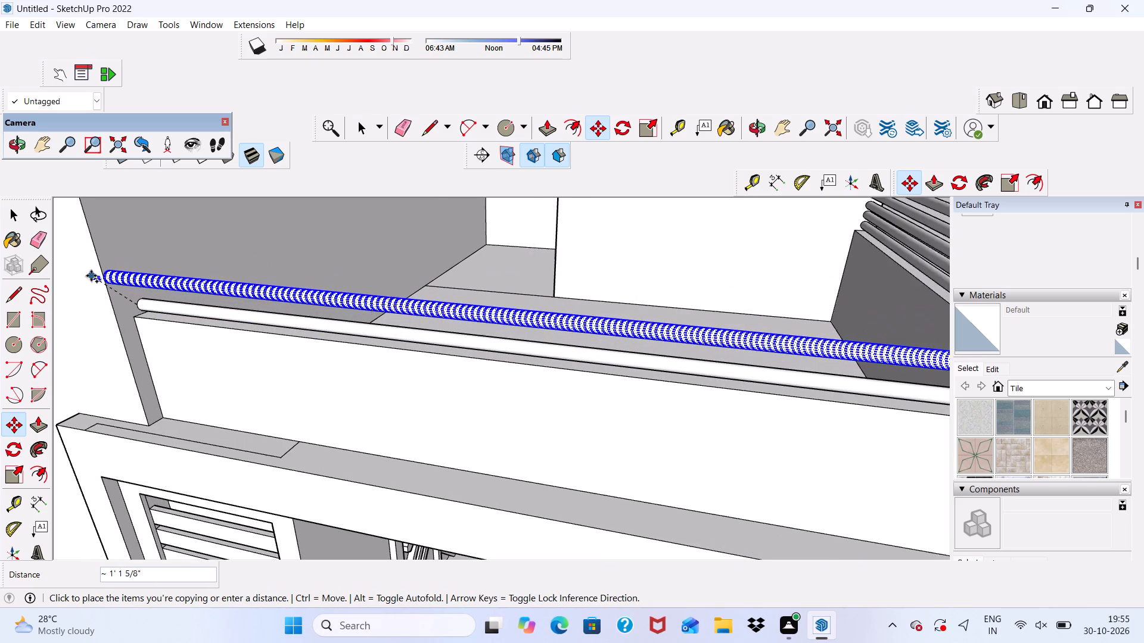
scroll(91, 276, "down", 1)
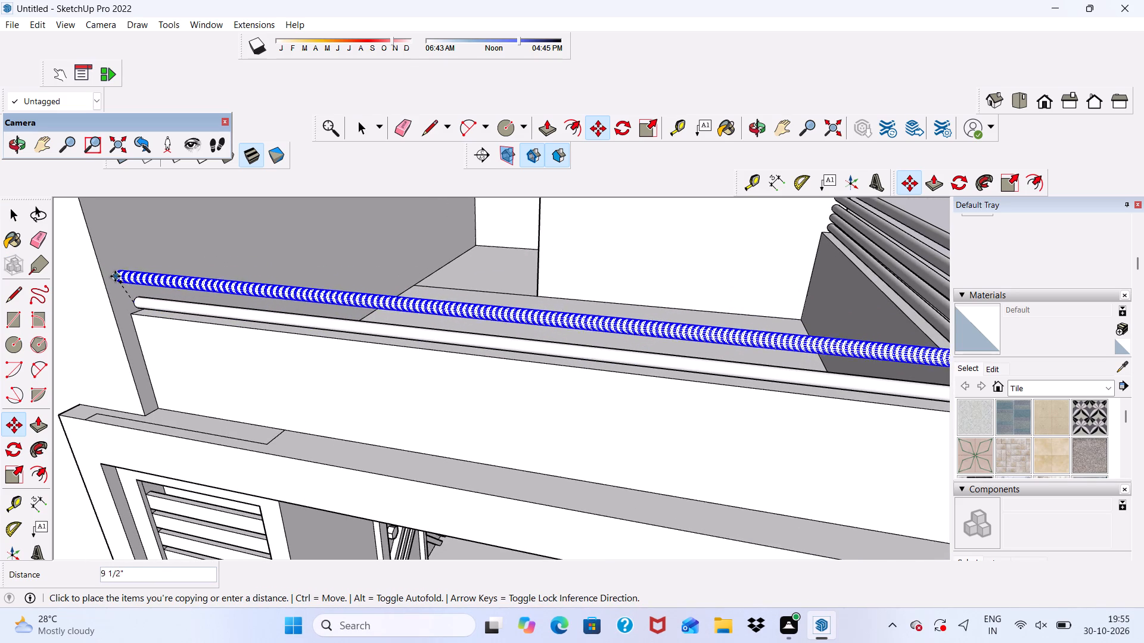
scroll(115, 276, "down", 3)
scroll(112, 283, "up", 4)
scroll(112, 283, "down", 3)
middle_click_drag(111, 283, 34, 275)
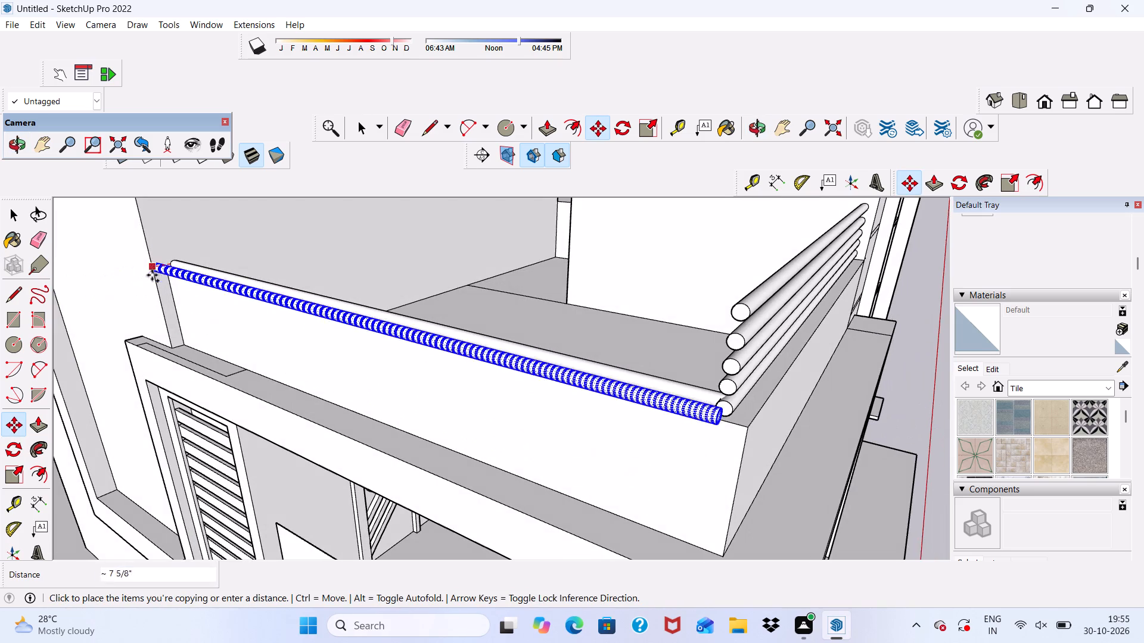
scroll(216, 226, "down", 5)
middle_click_drag(213, 232, 169, 242)
scroll(201, 245, "up", 6)
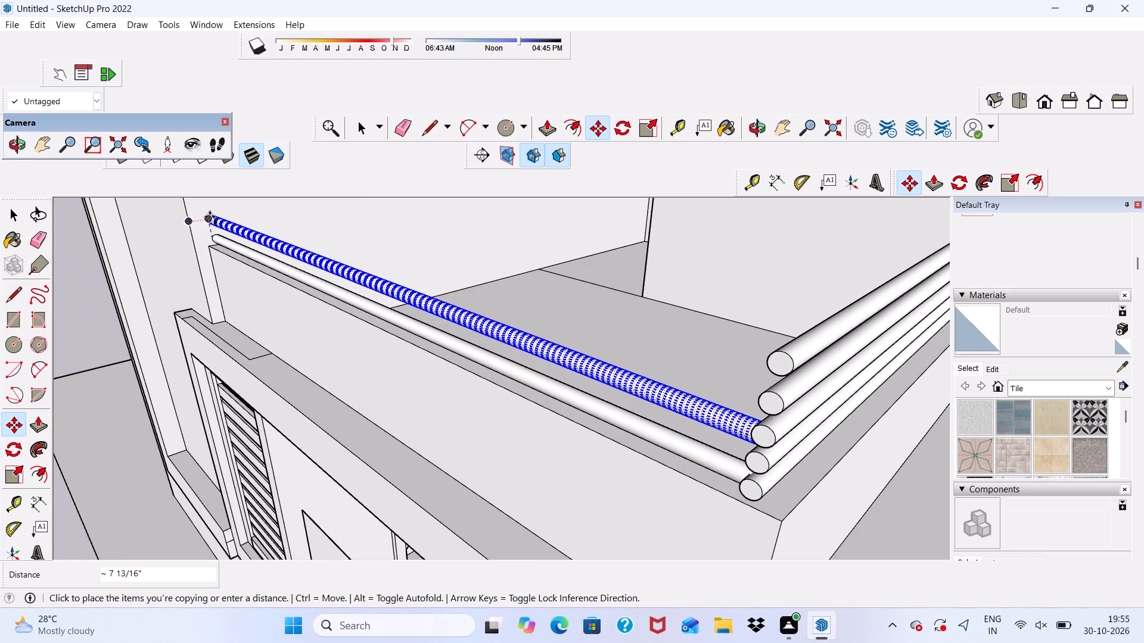
scroll(209, 224, "up", 3)
scroll(212, 225, "down", 3)
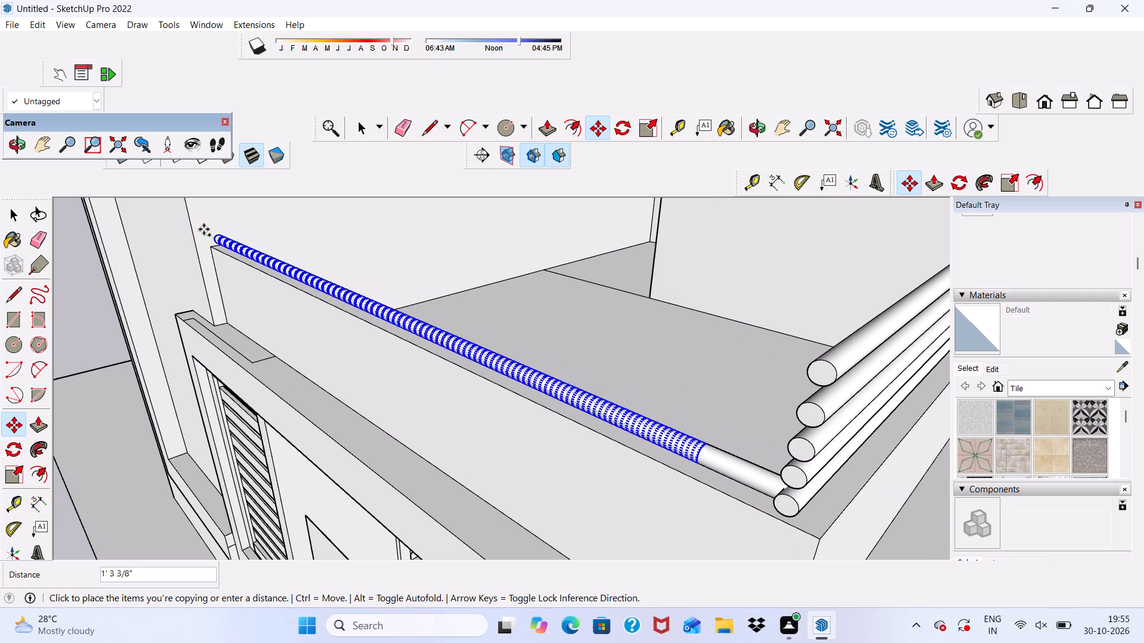
left_click(205, 224)
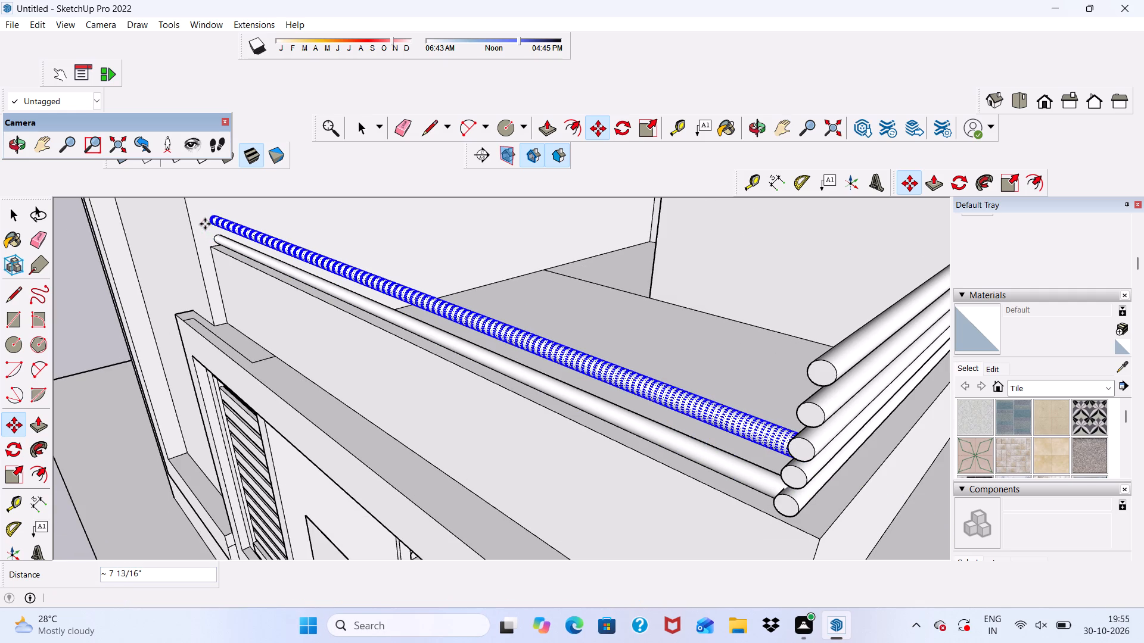
Examine how the copied second bar lines up with the tower-side bars at the parapet corner.
scroll(205, 224, "down", 4)
middle_click_drag(250, 263, 186, 249)
scroll(270, 249, "up", 6)
scroll(306, 289, "down", 1)
middle_click_drag(313, 299, 450, 286)
scroll(461, 281, "up", 1)
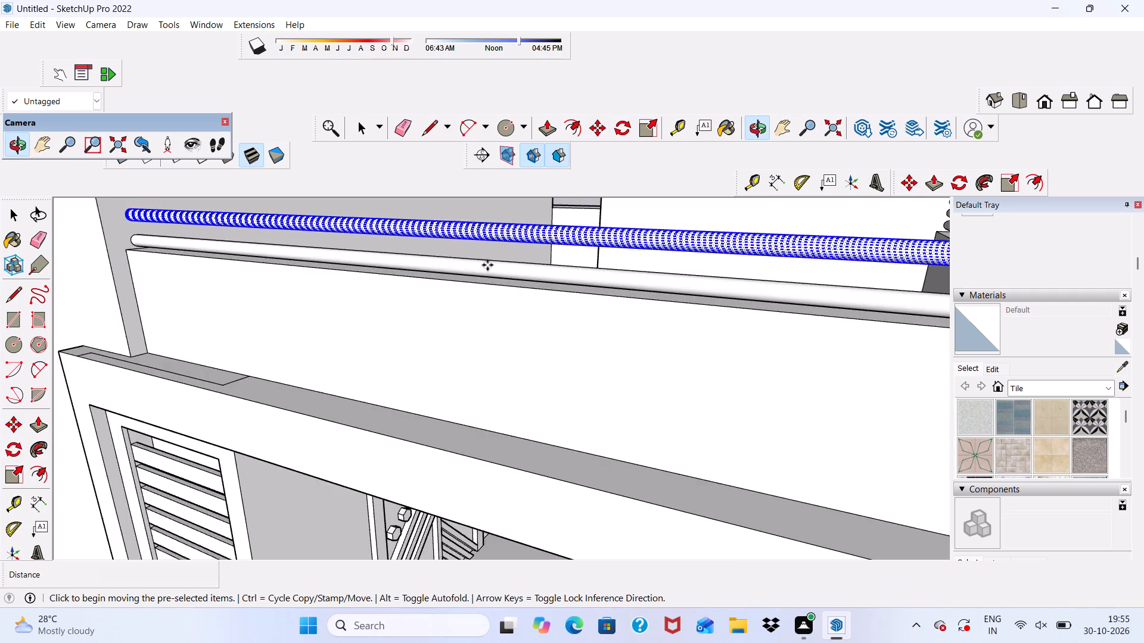
scroll(487, 265, "up", 1)
scroll(444, 251, "down", 7)
middle_click_drag(505, 274, 571, 305)
scroll(803, 286, "up", 8)
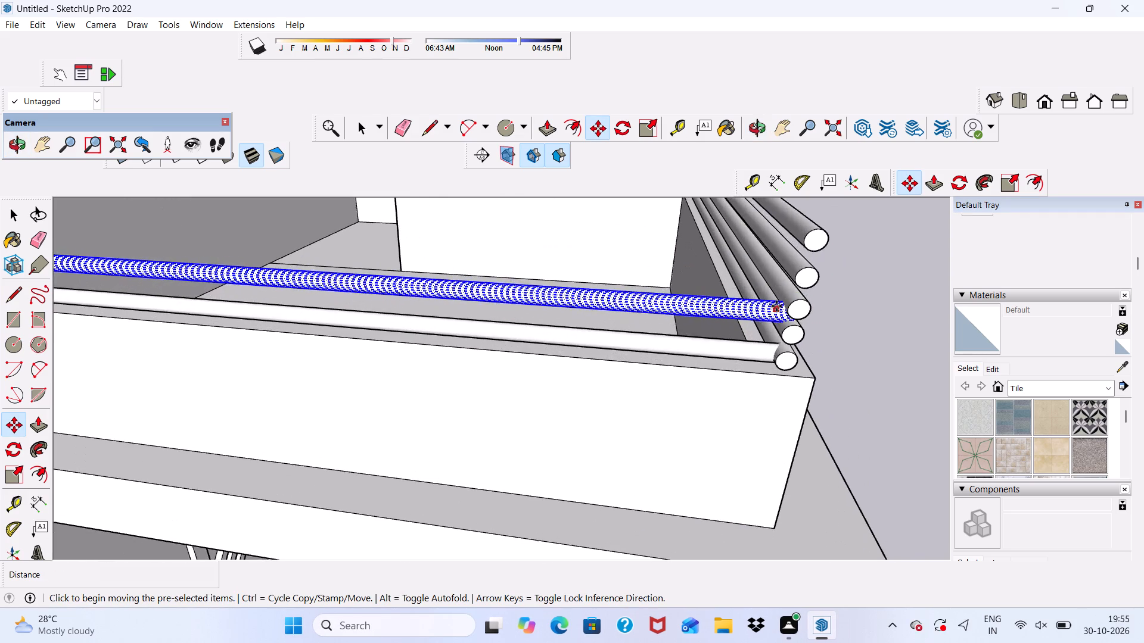
middle_click_drag(776, 306, 586, 242)
scroll(722, 316, "up", 4)
key("space")
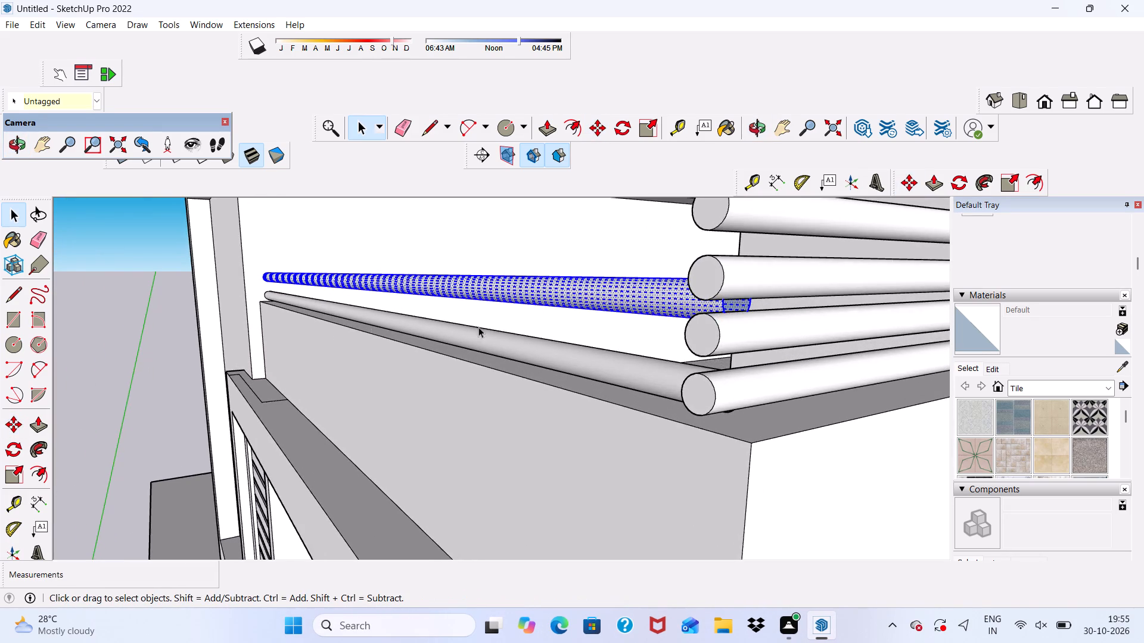
scroll(321, 335, "down", 5)
left_click(178, 364)
middle_click_drag(288, 324, 461, 304)
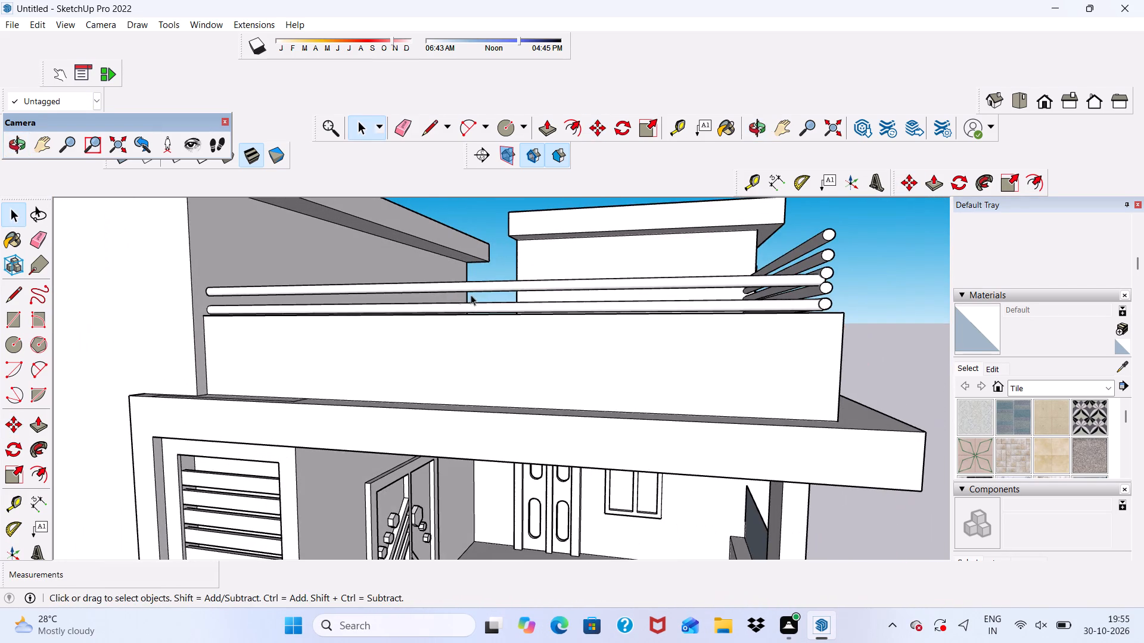
scroll(502, 281, "down", 2)
middle_click_drag(545, 295, 571, 324)
scroll(483, 326, "up", 5)
Move the second bar down about 1 11/16" from its wall end, closer to the lowest bar.
left_click(245, 325)
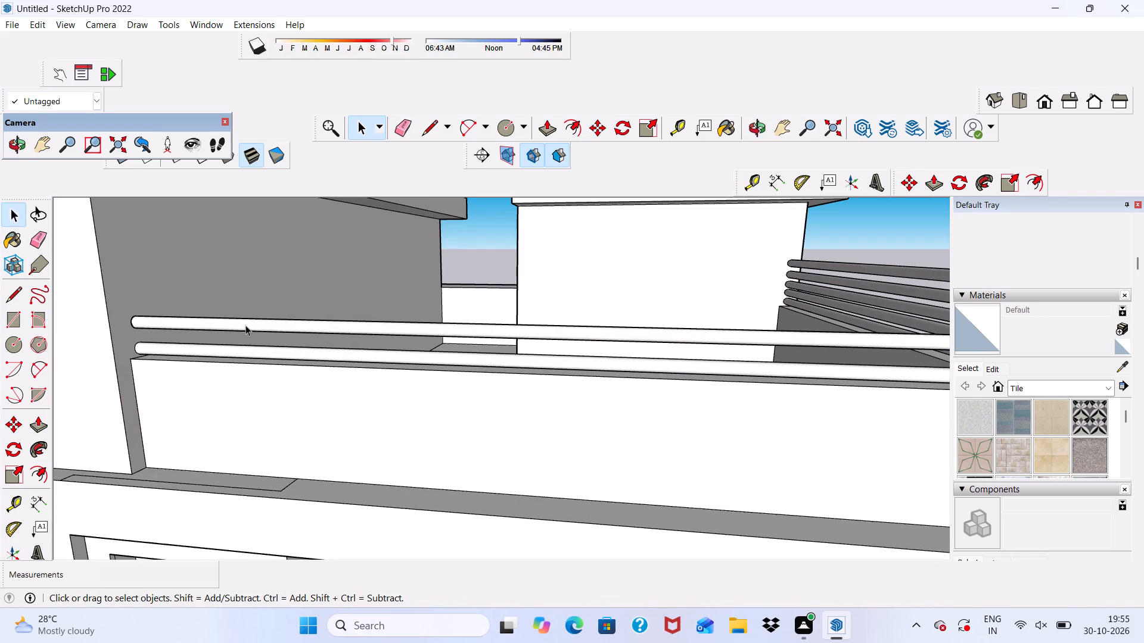
left_click(597, 129)
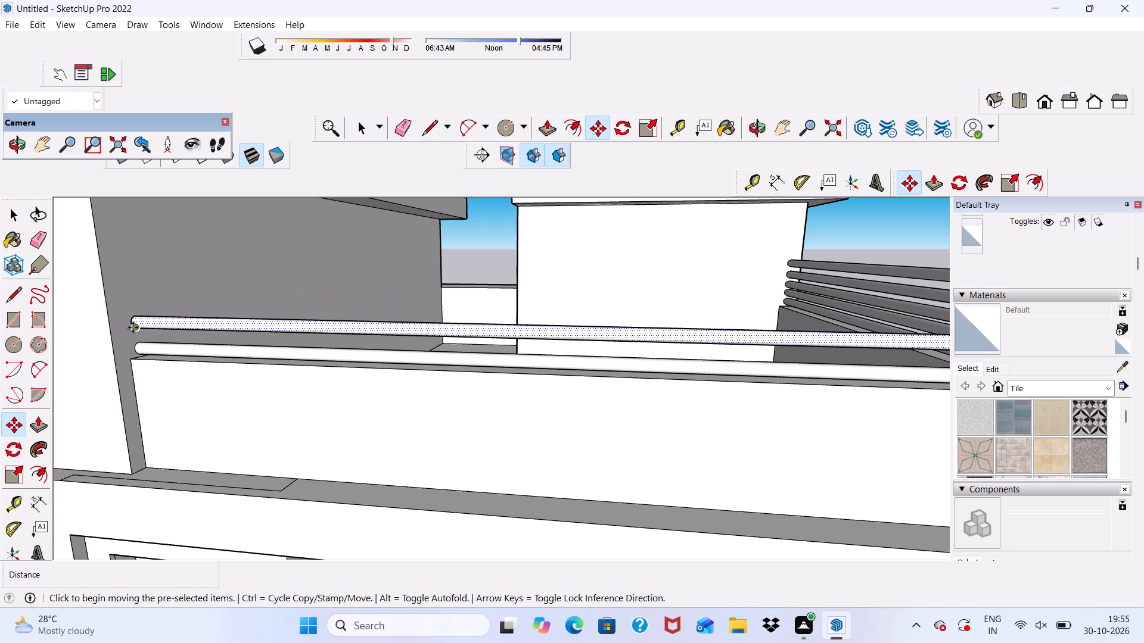
left_click(132, 327)
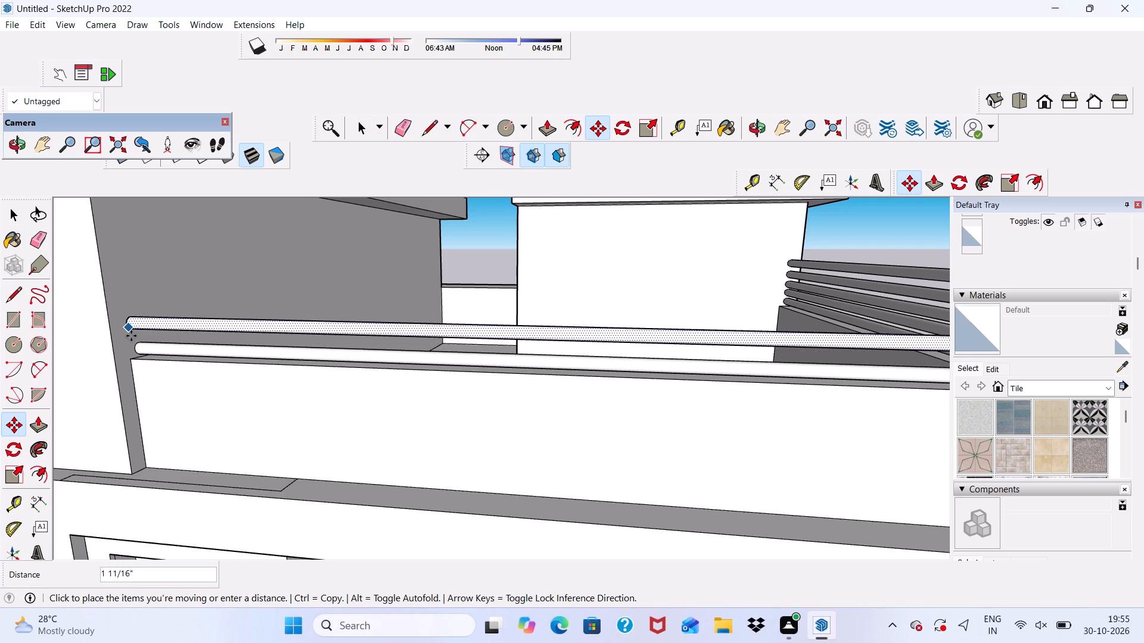
left_click(132, 336)
Copy the second bar upward 5 1/2" to form a third bar along the adjoining parapet, and clear the selection.
scroll(97, 295, "down", 6)
middle_click_drag(480, 337, 352, 312)
scroll(470, 311, "up", 6)
scroll(440, 285, "down", 4)
middle_click_drag(459, 317, 469, 357)
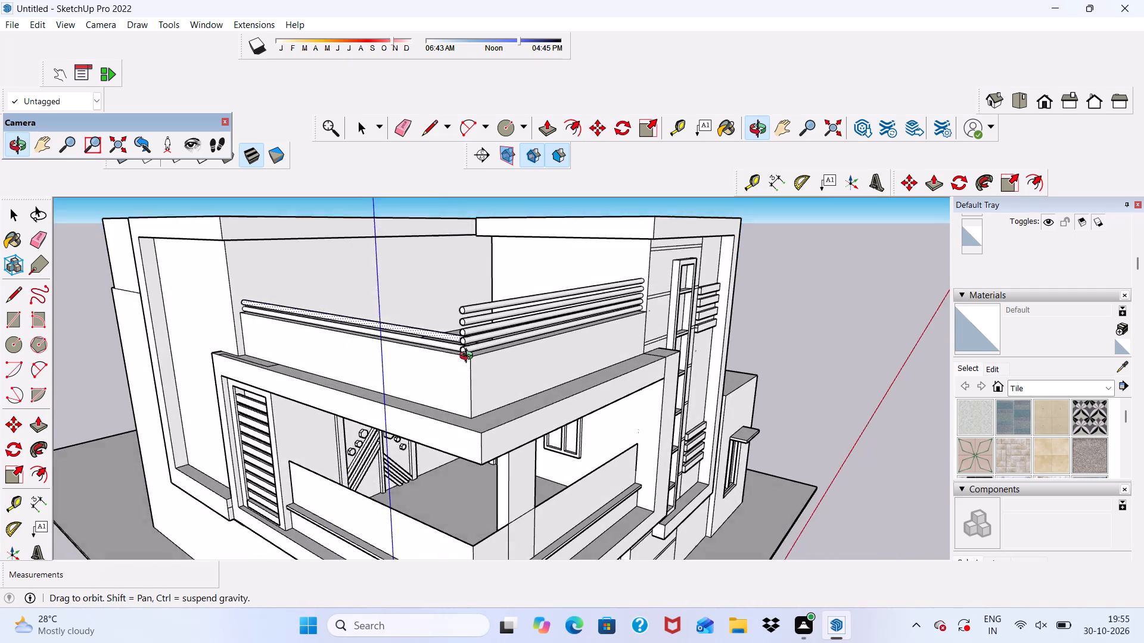
middle_click_drag(469, 357, 462, 361)
scroll(279, 346, "up", 13)
left_click(224, 276)
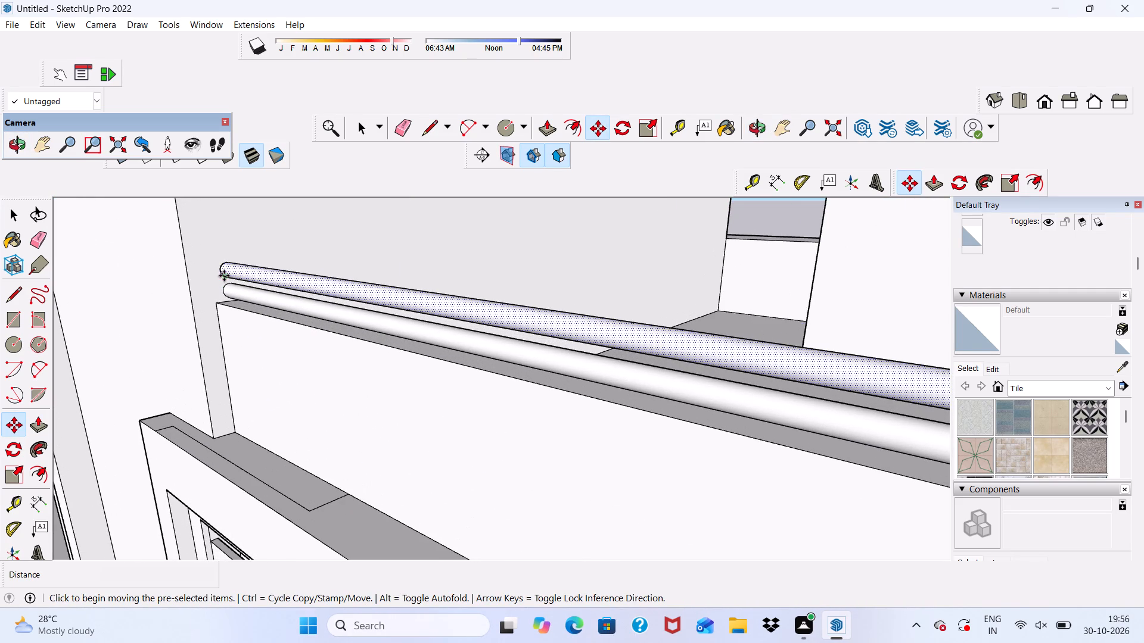
scroll(214, 249, "down", 4)
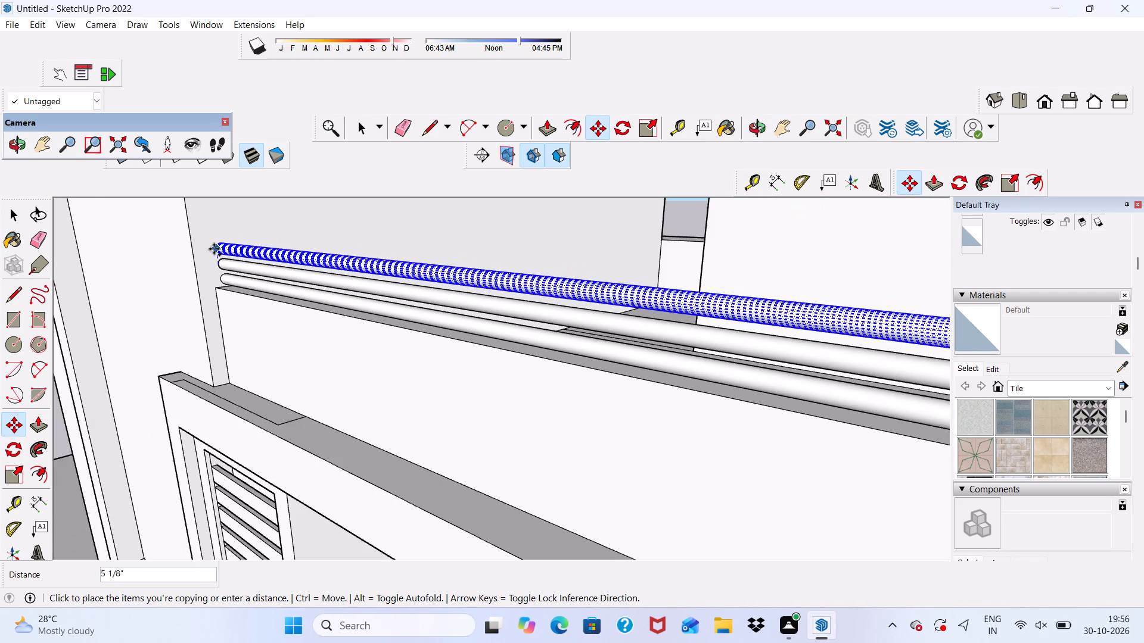
scroll(202, 239, "down", 3)
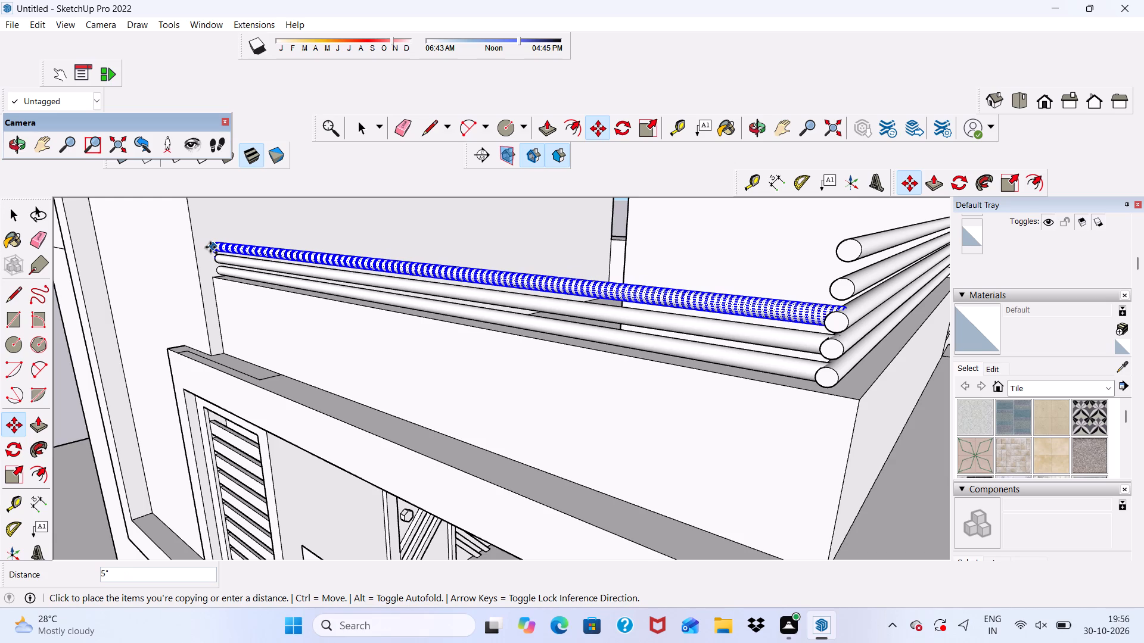
left_click(210, 246)
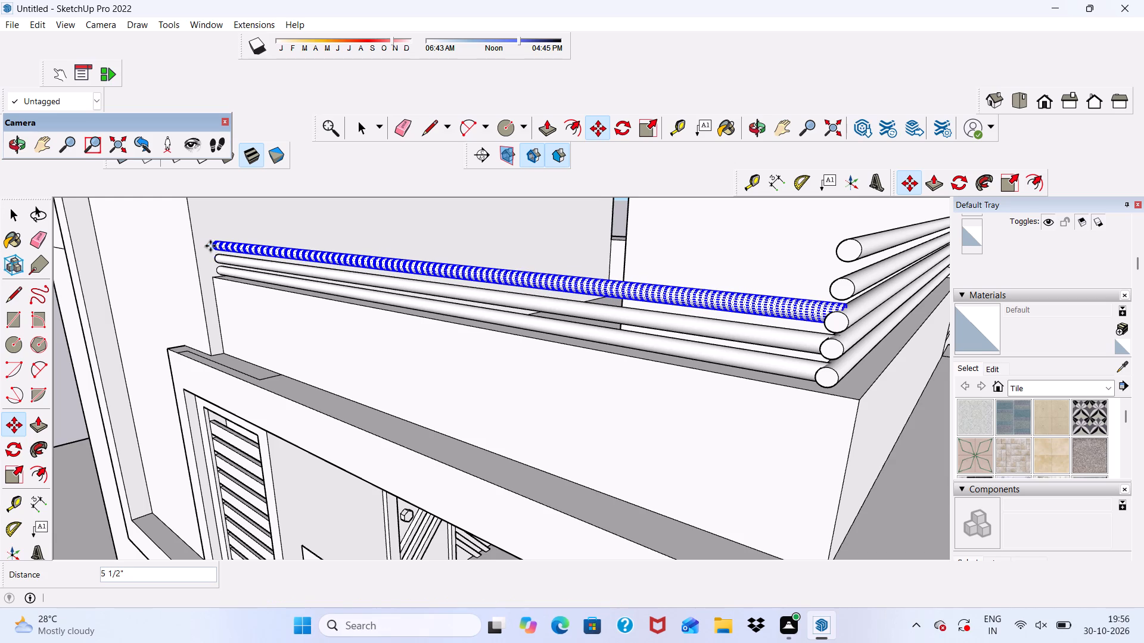
scroll(279, 266, "down", 1)
middle_click_drag(291, 267, 456, 269)
scroll(390, 251, "down", 6)
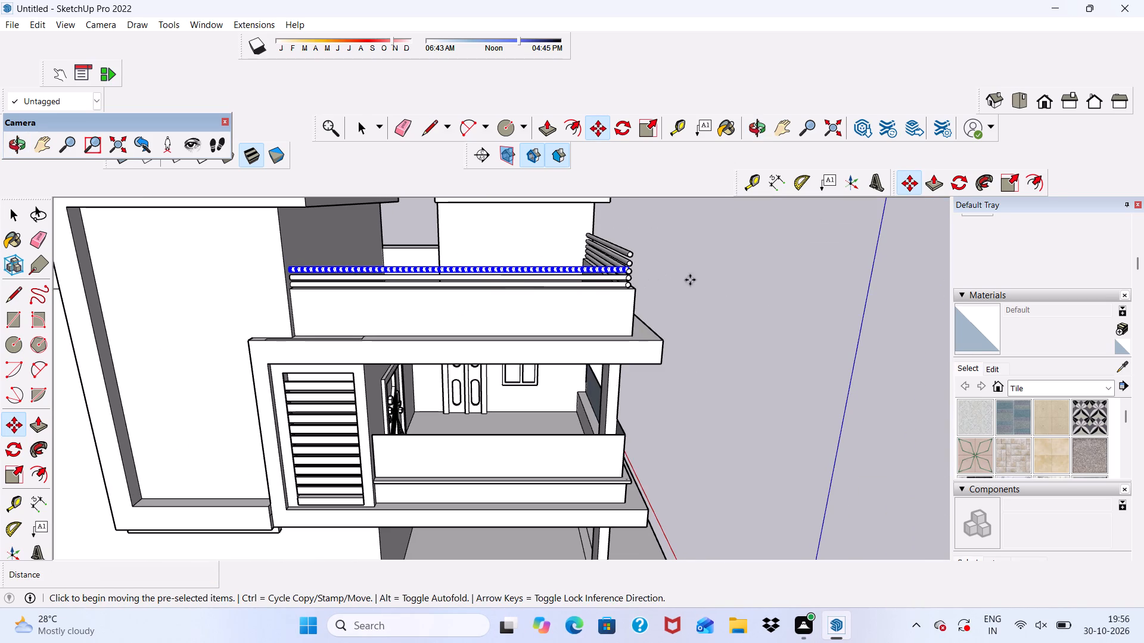
left_click(724, 279)
key("space")
left_click(724, 279)
Examine how the three stacked bars meet the tower-side bars at the parapet corner, including the third bar's end.
scroll(724, 279, "down", 2)
middle_click_drag(725, 280, 462, 233)
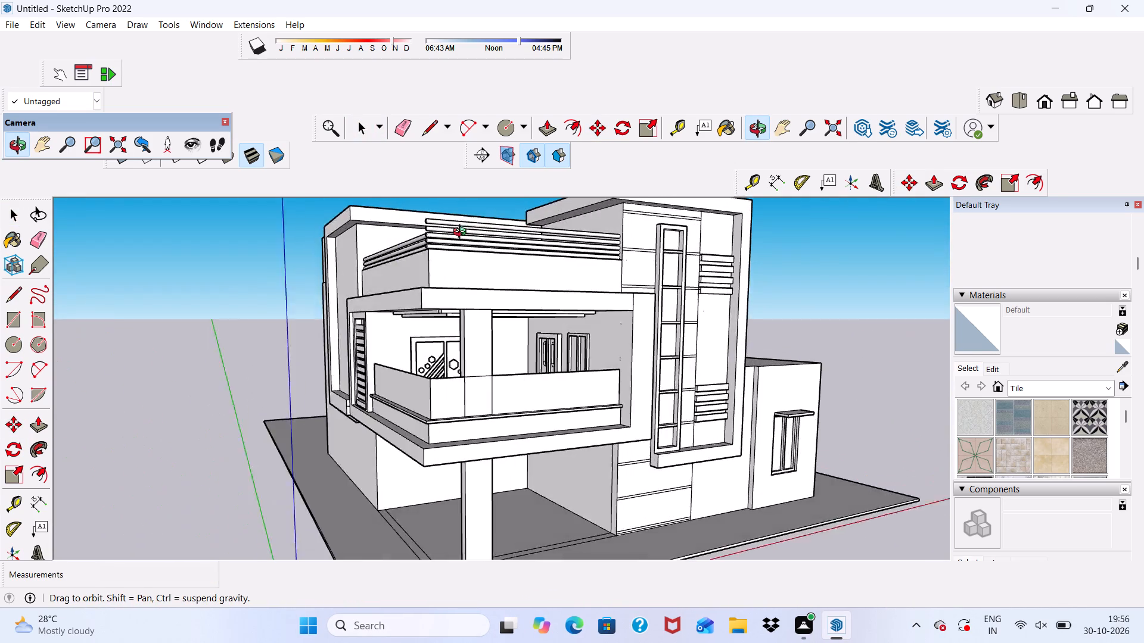
middle_click_drag(462, 233, 719, 223)
middle_click_drag(680, 287, 675, 355)
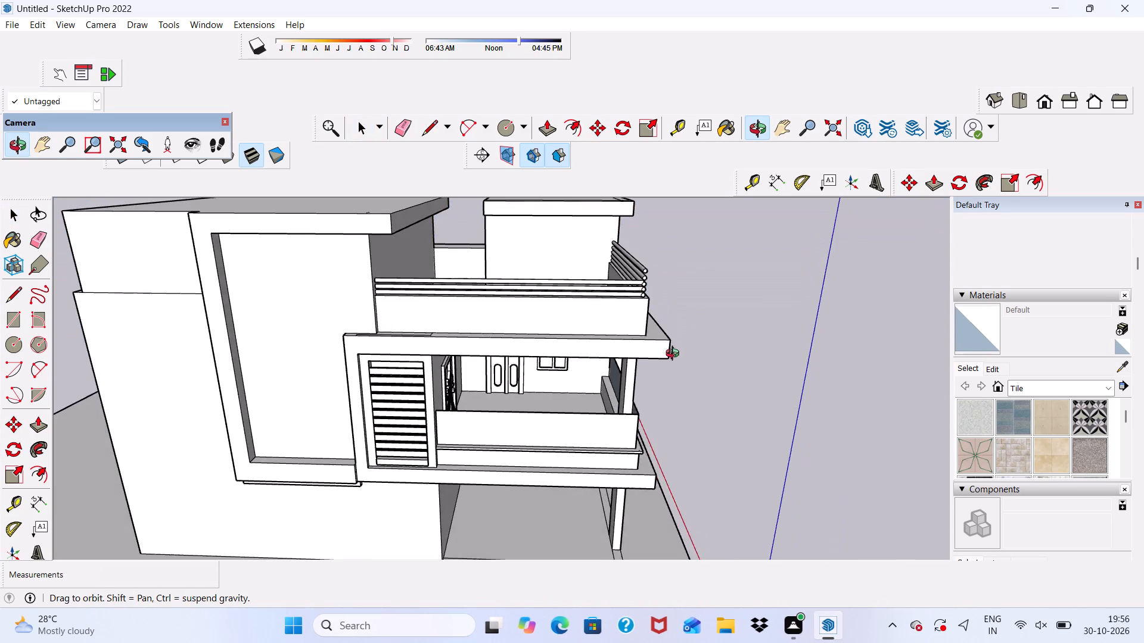
middle_click_drag(675, 355, 670, 355)
scroll(620, 310, "up", 6)
scroll(611, 254, "up", 6)
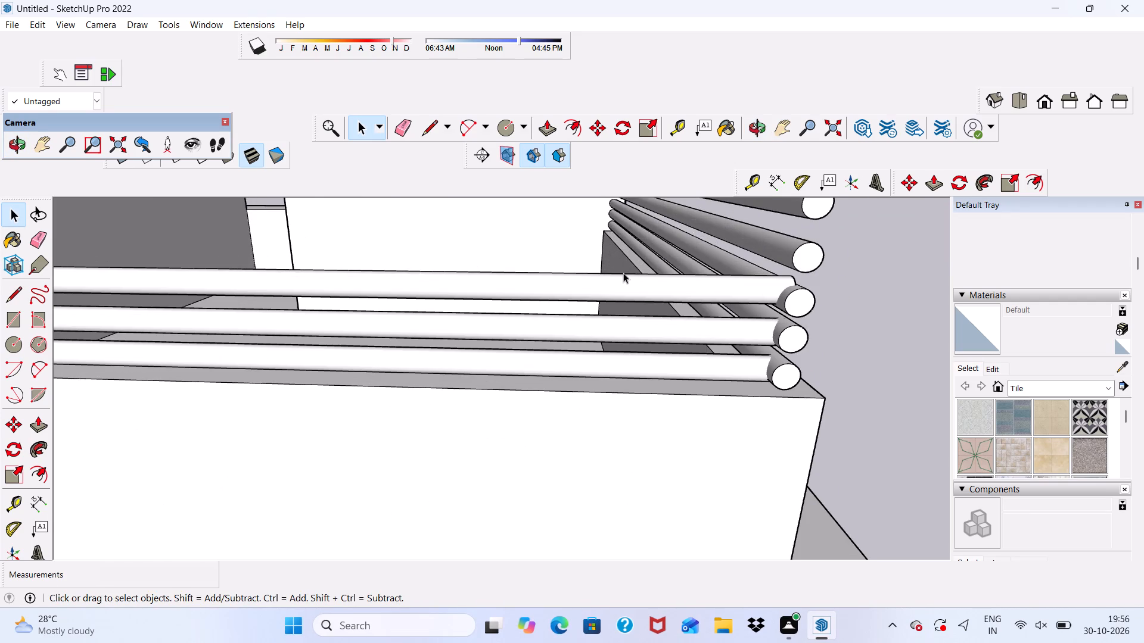
middle_click_drag(623, 273, 335, 276)
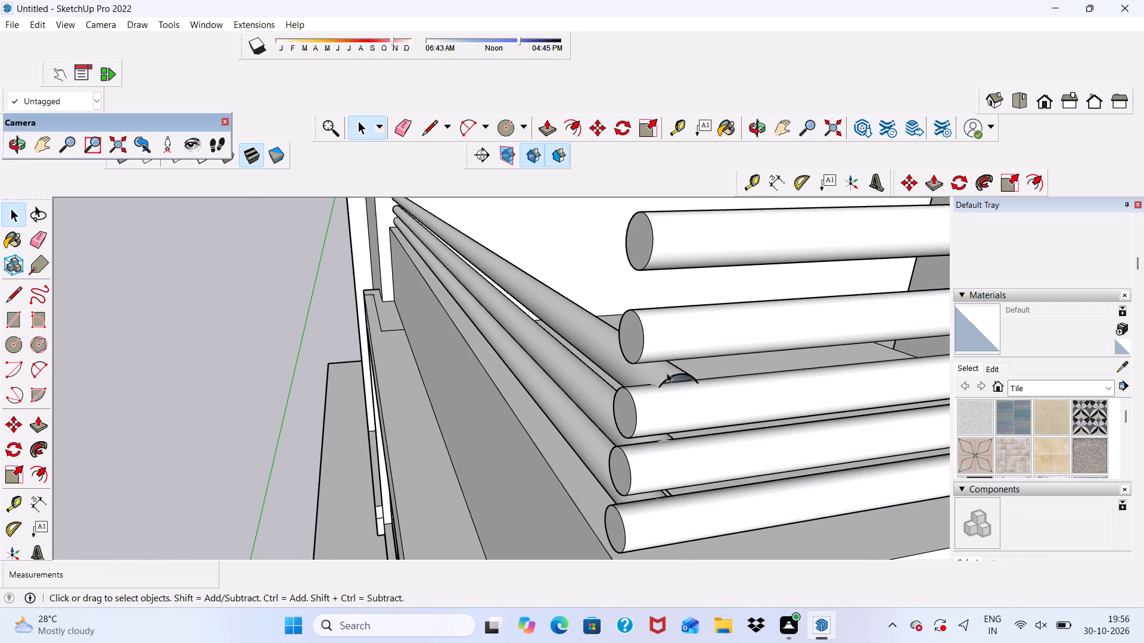
middle_click_drag(685, 374, 688, 381)
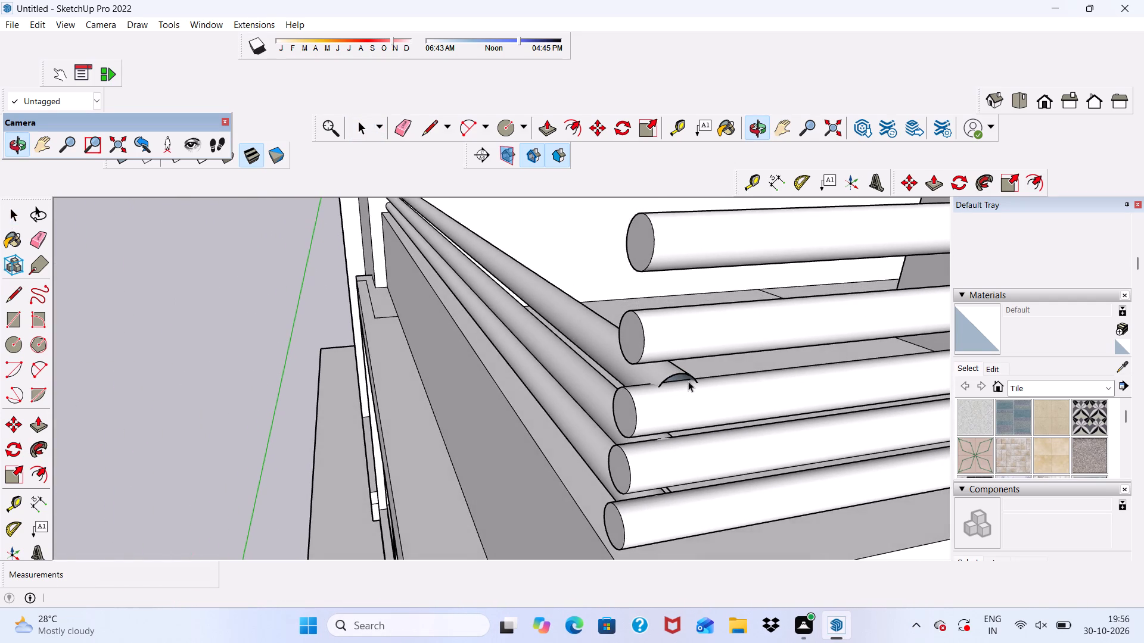
scroll(688, 381, "up", 5)
left_click(685, 371)
scroll(680, 372, "up", 4)
left_click(679, 373)
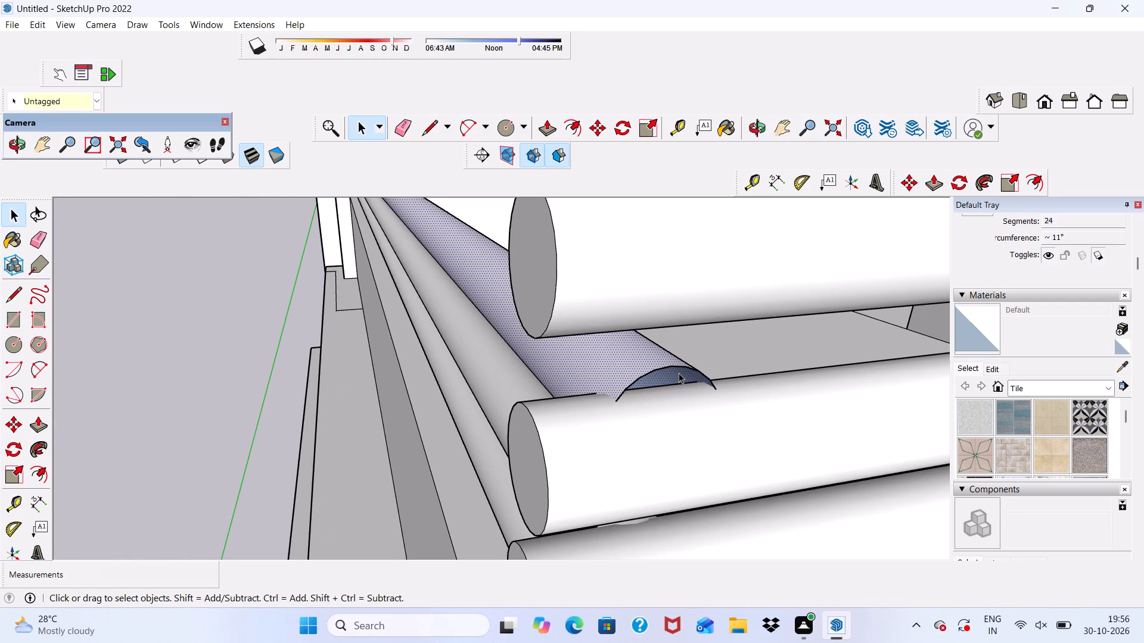
left_click(678, 376)
scroll(537, 354, "down", 7)
left_click(217, 330)
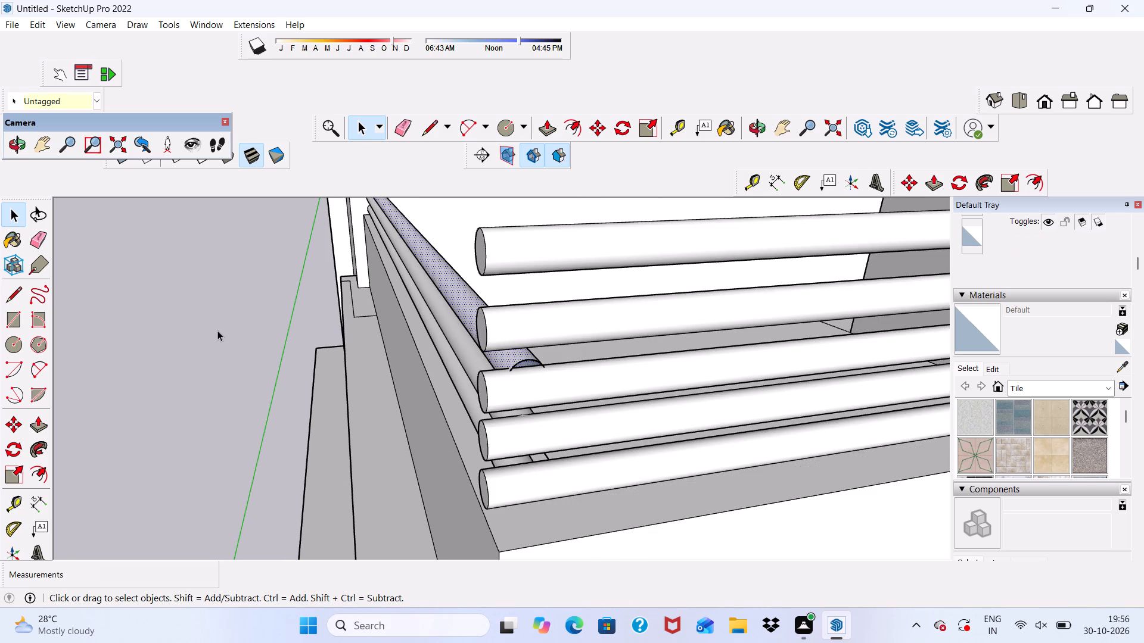
scroll(217, 330, "down", 1)
middle_click_drag(248, 336, 567, 327)
scroll(519, 349, "up", 2)
Copy the third bar upward from its wall end to form a fourth bar along the adjoining parapet.
left_click(464, 383)
scroll(467, 358, "down", 5)
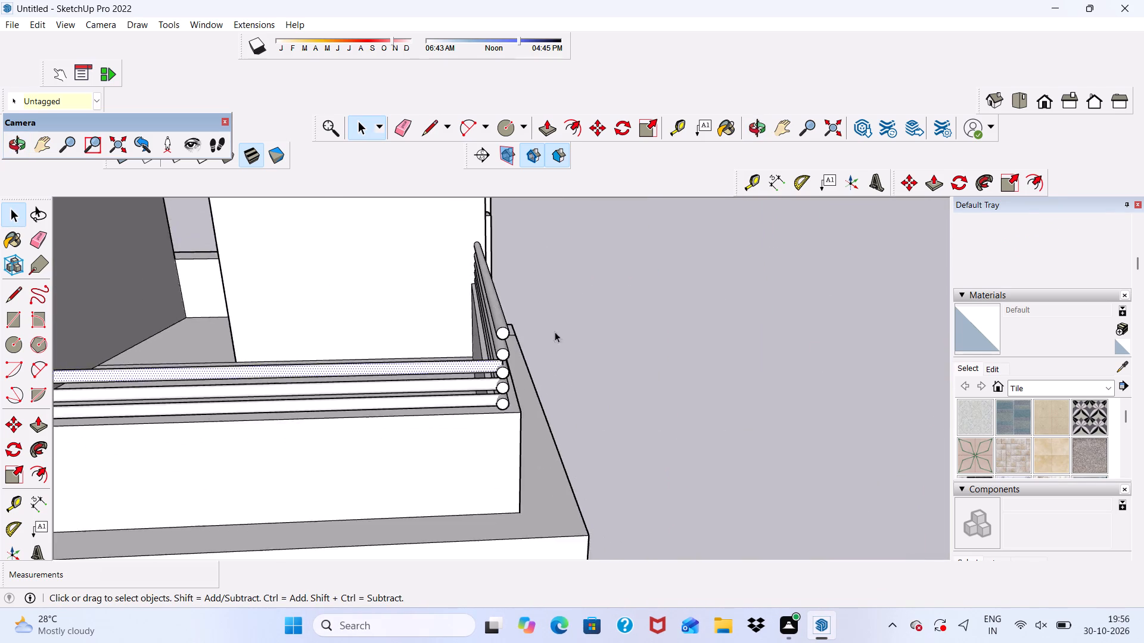
scroll(555, 332, "down", 5)
left_click(595, 129)
scroll(275, 412, "up", 5)
scroll(212, 366, "down", 1)
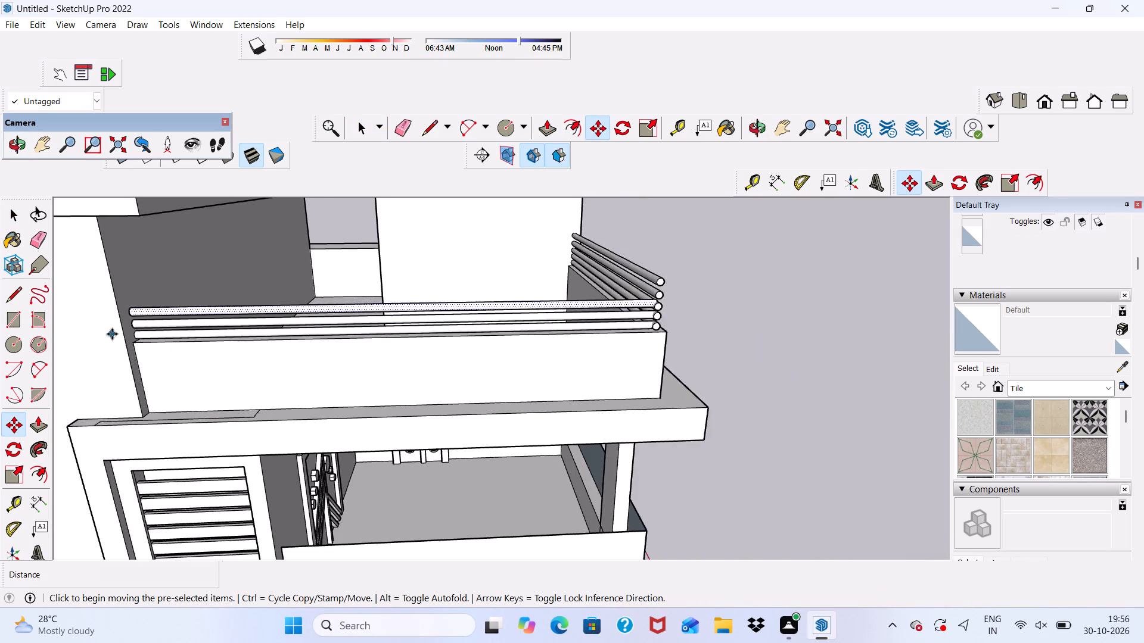
scroll(112, 334, "up", 6)
left_click(138, 311)
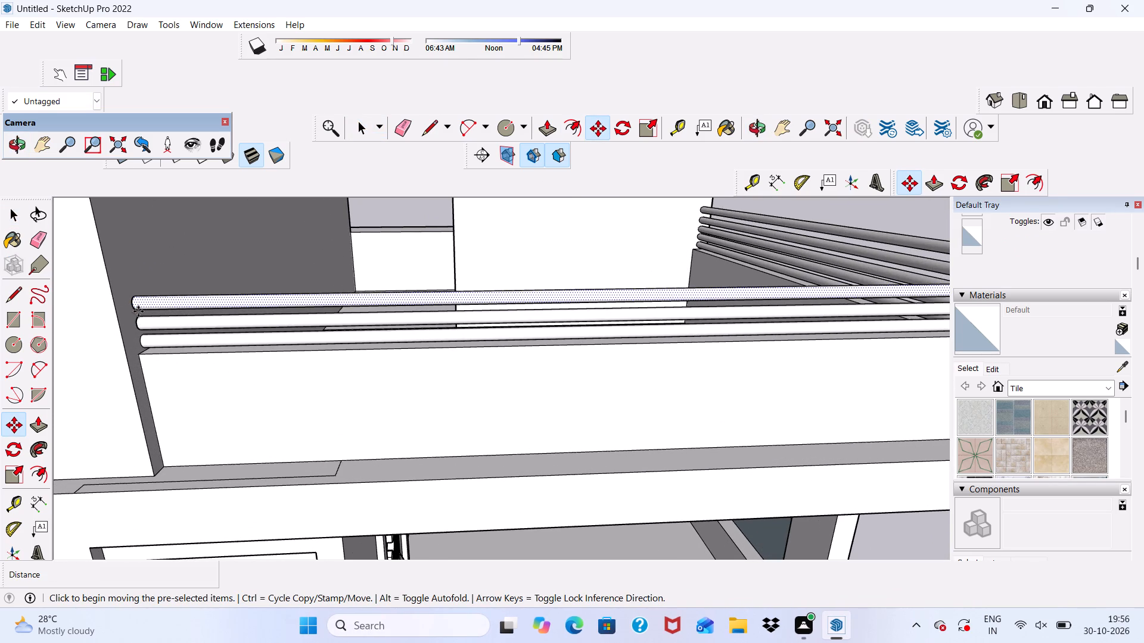
scroll(135, 281, "down", 4)
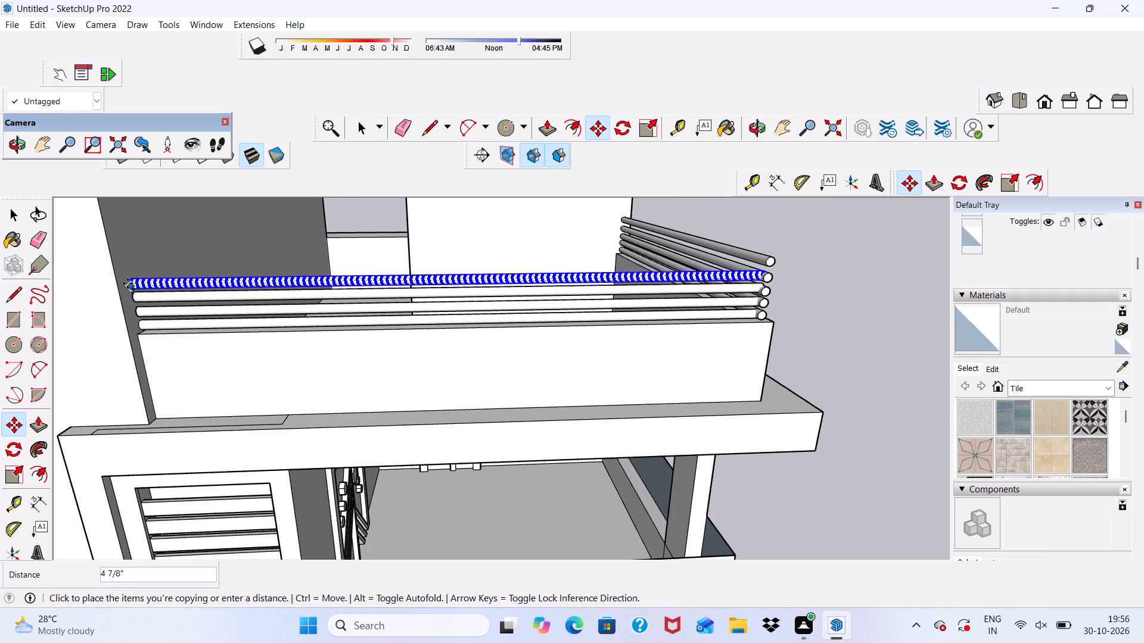
scroll(125, 283, "up", 3)
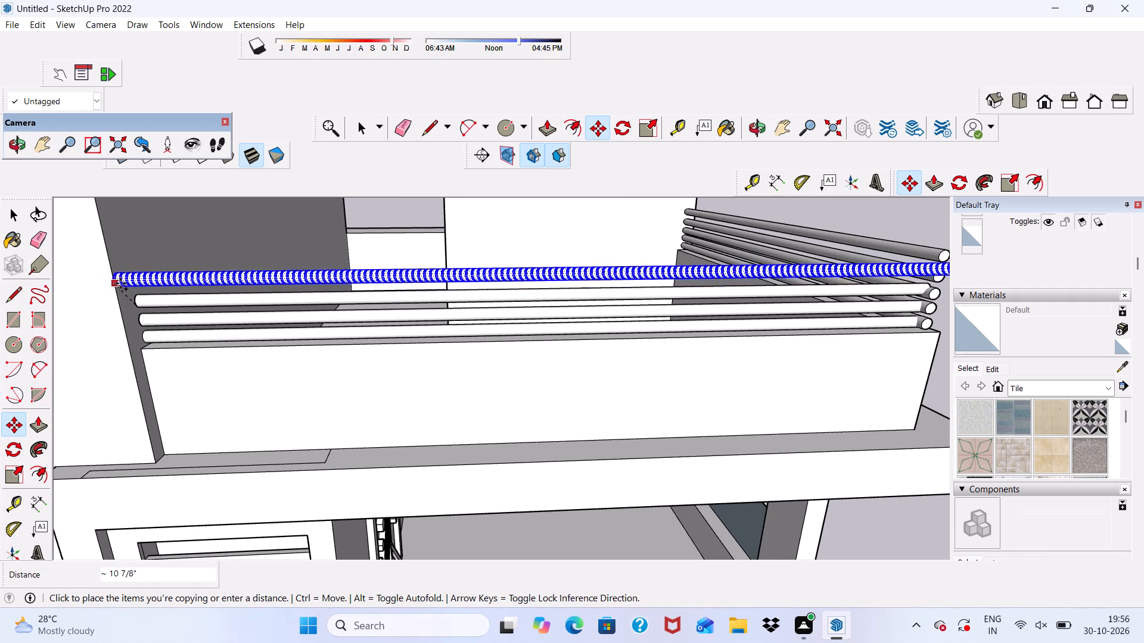
left_click(124, 282)
scroll(124, 282, "down", 4)
middle_click_drag(216, 316, 0, 344)
key("space")
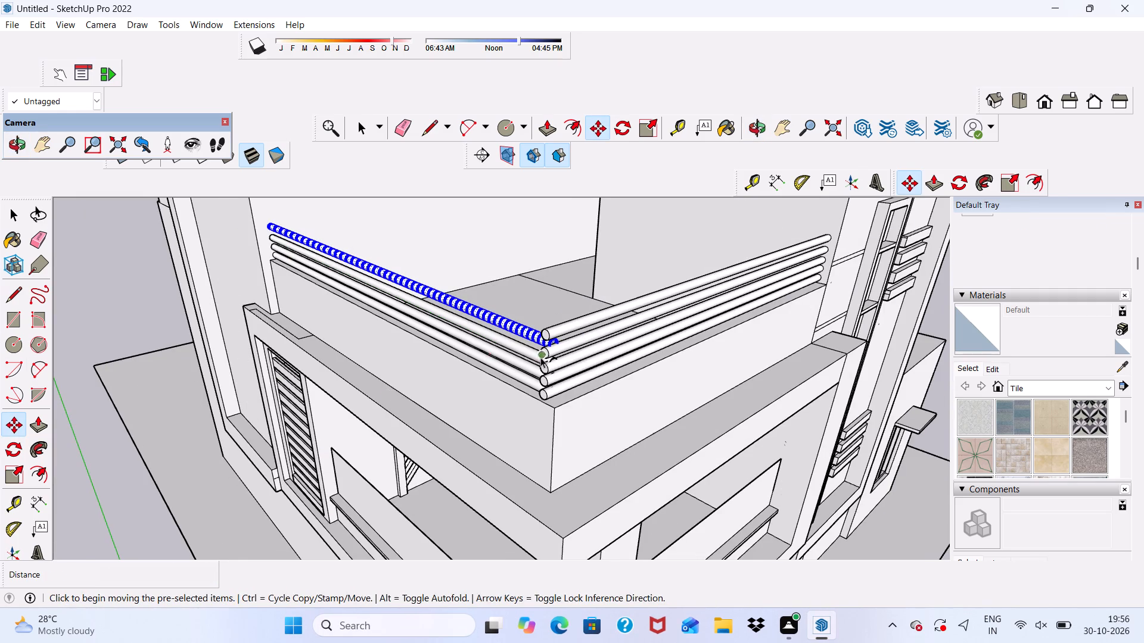
Examine how the four stacked bars meet the tower-side bars at the parapet corner, including the bars' end faces.
scroll(543, 353, "up", 5)
scroll(545, 331, "down", 5)
scroll(561, 338, "up", 6)
scroll(561, 336, "down", 2)
middle_click_drag(561, 336, 430, 294)
scroll(524, 335, "up", 6)
left_click_drag(511, 315, 517, 325)
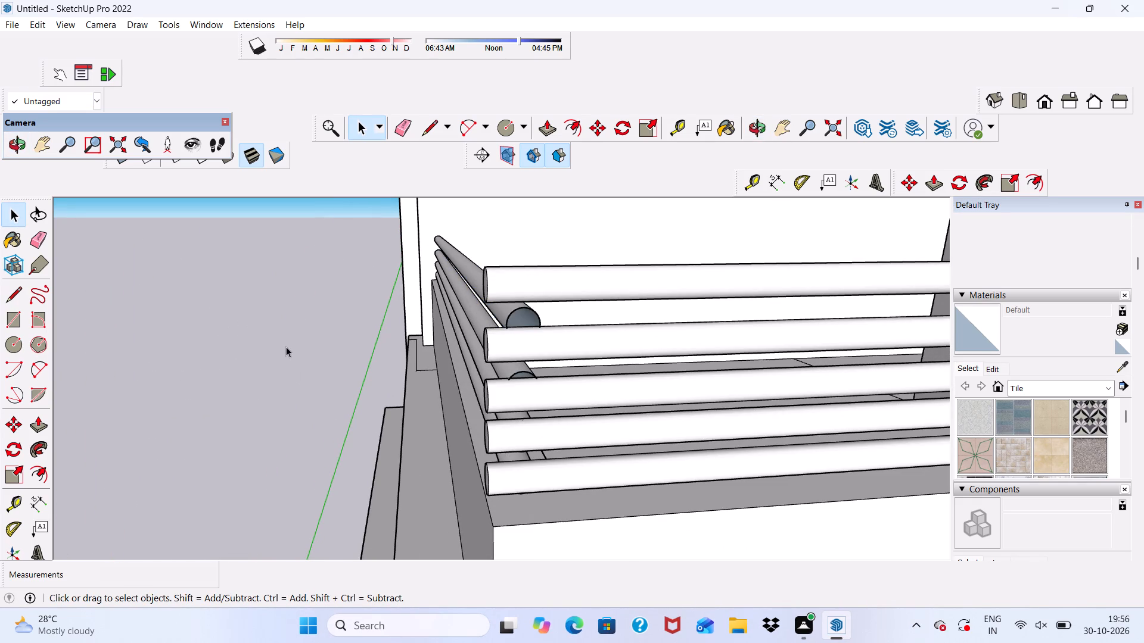
left_click(286, 347)
scroll(337, 336, "down", 3)
middle_click_drag(483, 333, 508, 242)
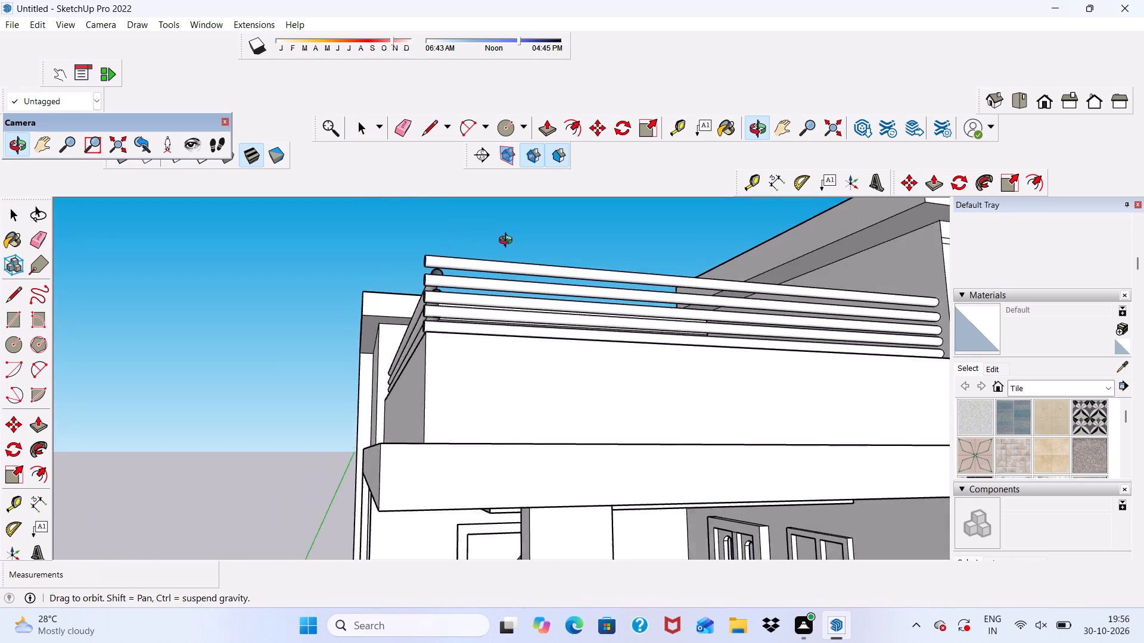
middle_click_drag(508, 242, 544, 285)
middle_click_drag(470, 359, 564, 373)
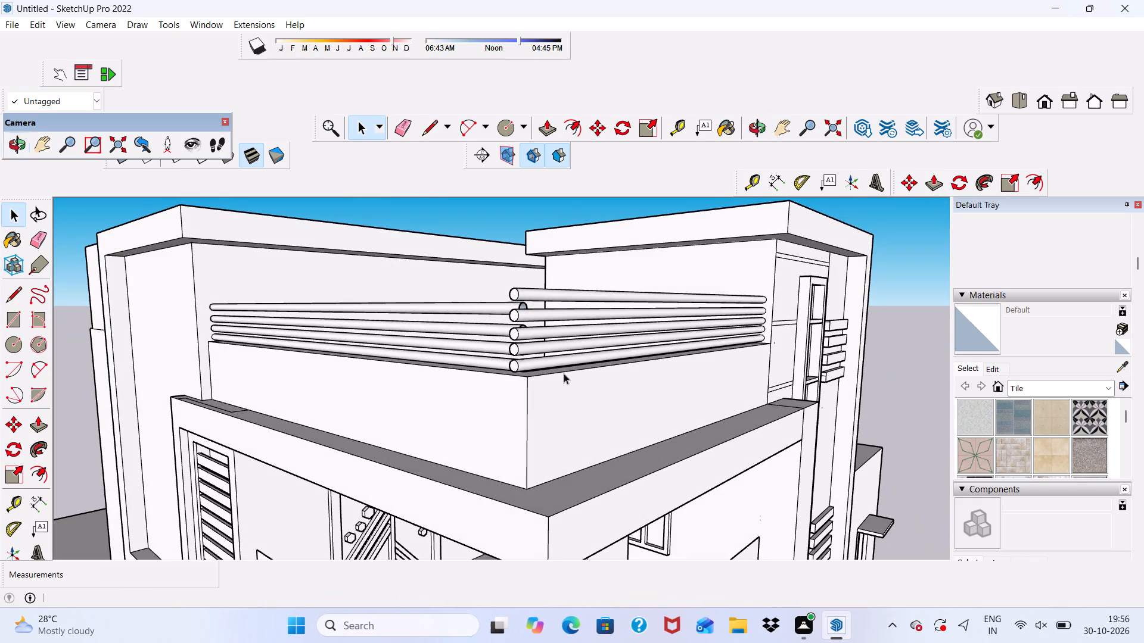
middle_click_drag(498, 332, 617, 379)
scroll(686, 393, "up", 6)
left_click(594, 289)
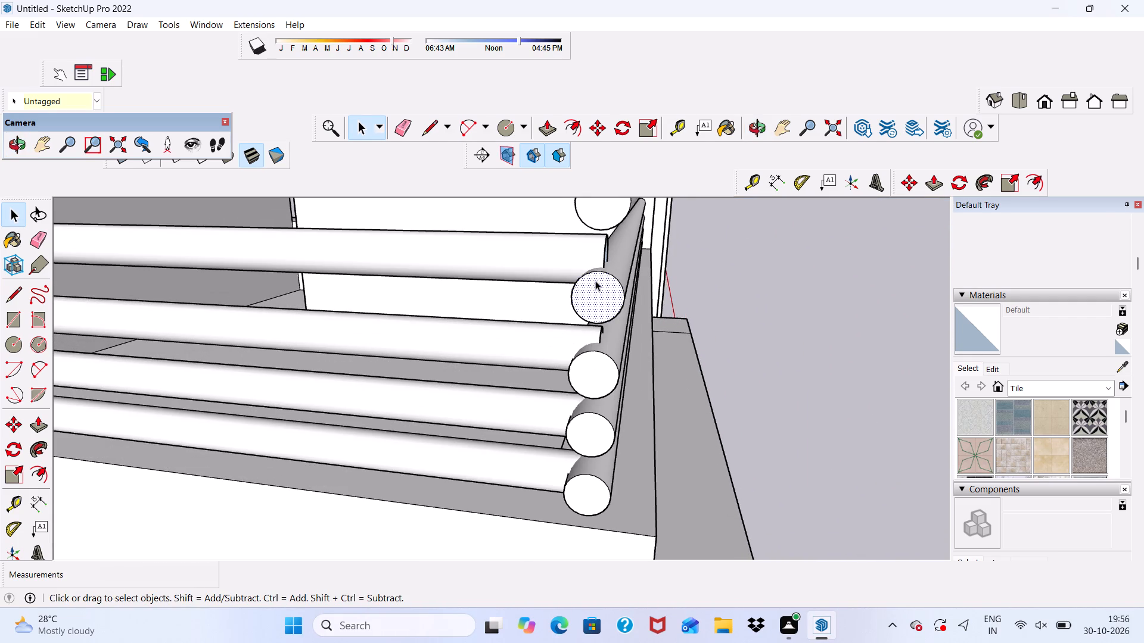
scroll(530, 192, "down", 3)
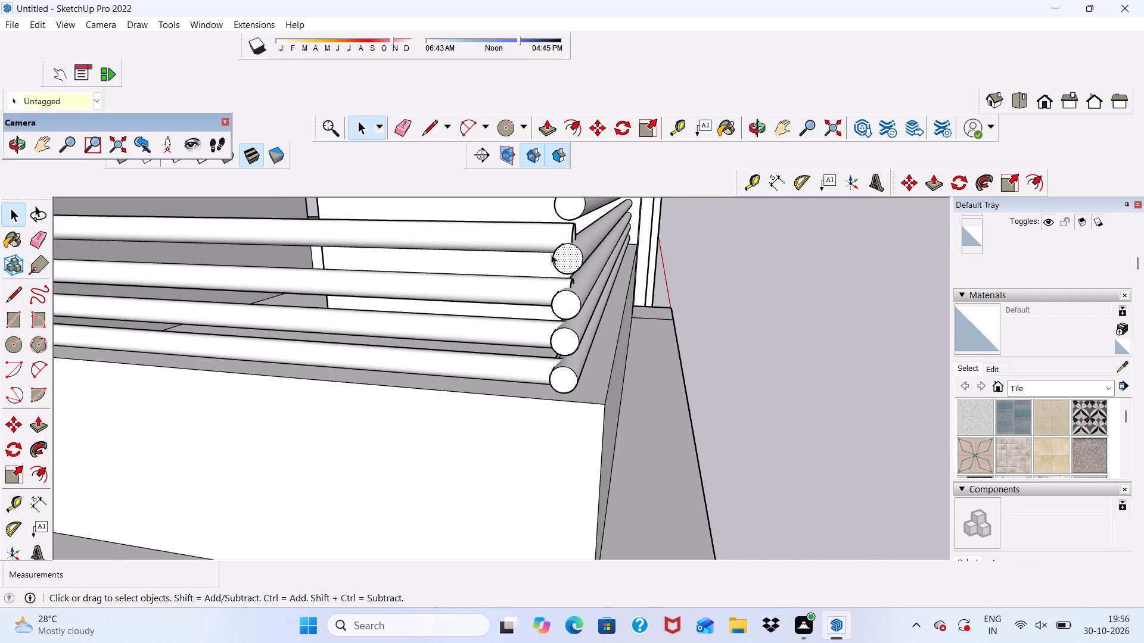
scroll(546, 255, "down", 10)
middle_click_drag(574, 301, 462, 277)
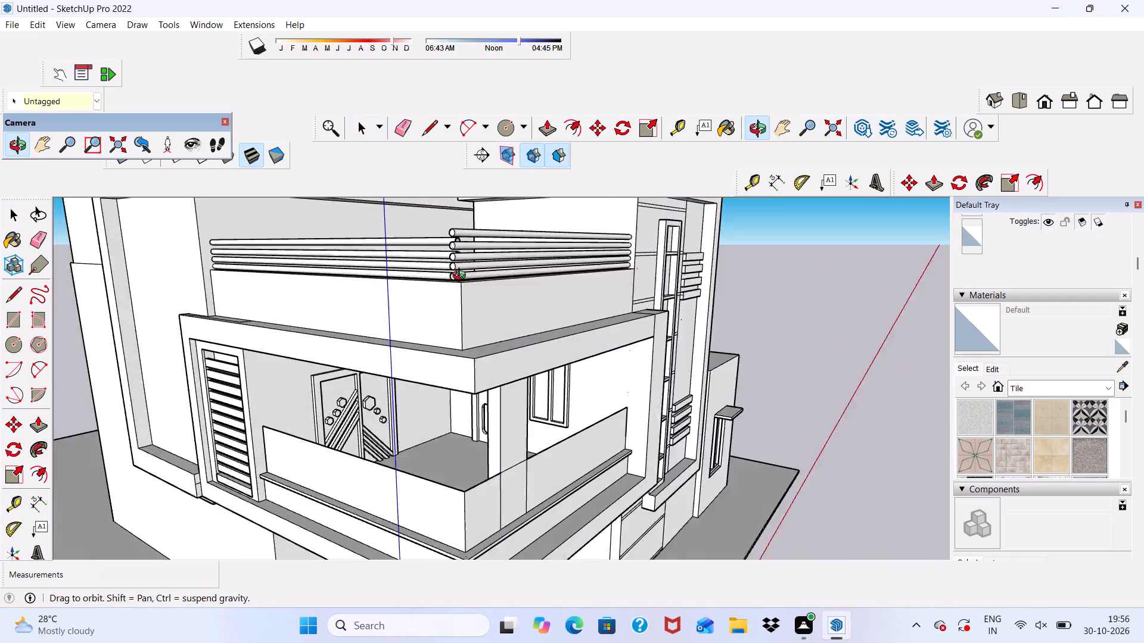
middle_click_drag(462, 277, 424, 275)
scroll(387, 248, "up", 6)
middle_click_drag(407, 284, 418, 311)
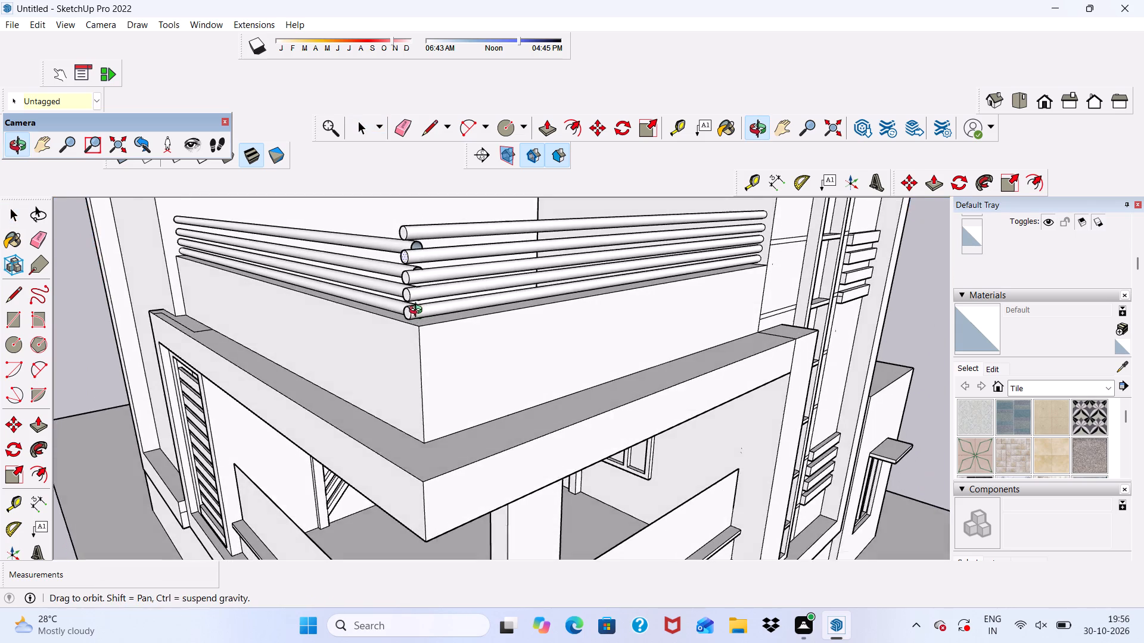
middle_click_drag(418, 311, 419, 312)
scroll(419, 315, "up", 5)
scroll(402, 317, "down", 6)
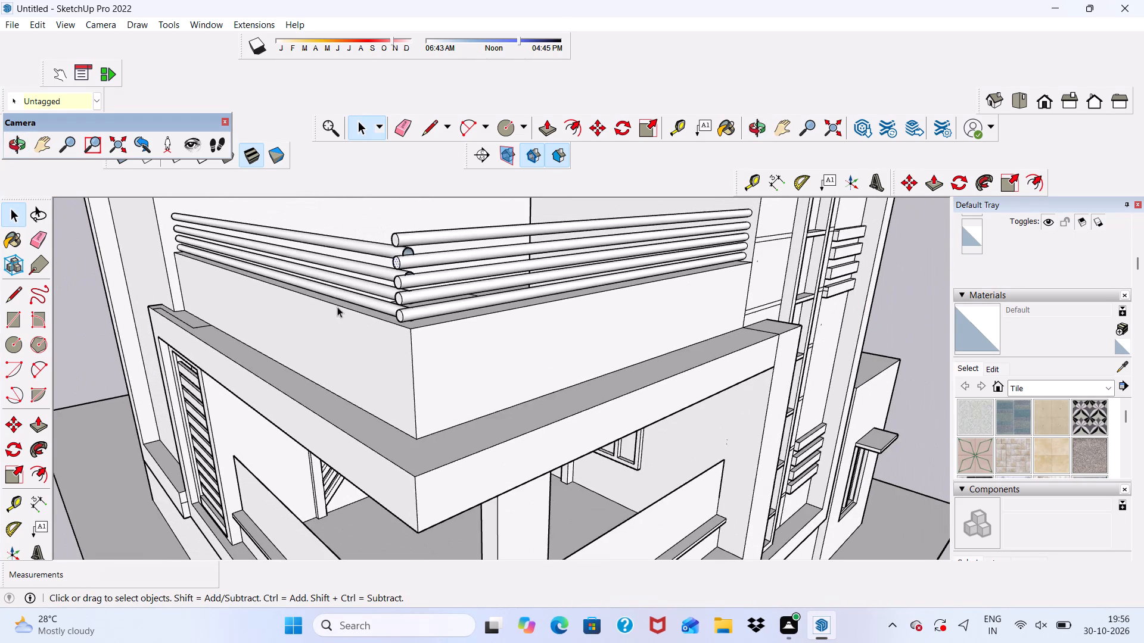
scroll(361, 291, "up", 1)
scroll(362, 286, "down", 1)
middle_click_drag(515, 327, 561, 357)
scroll(561, 357, "down", 1)
scroll(359, 323, "up", 5)
scroll(201, 280, "down", 5)
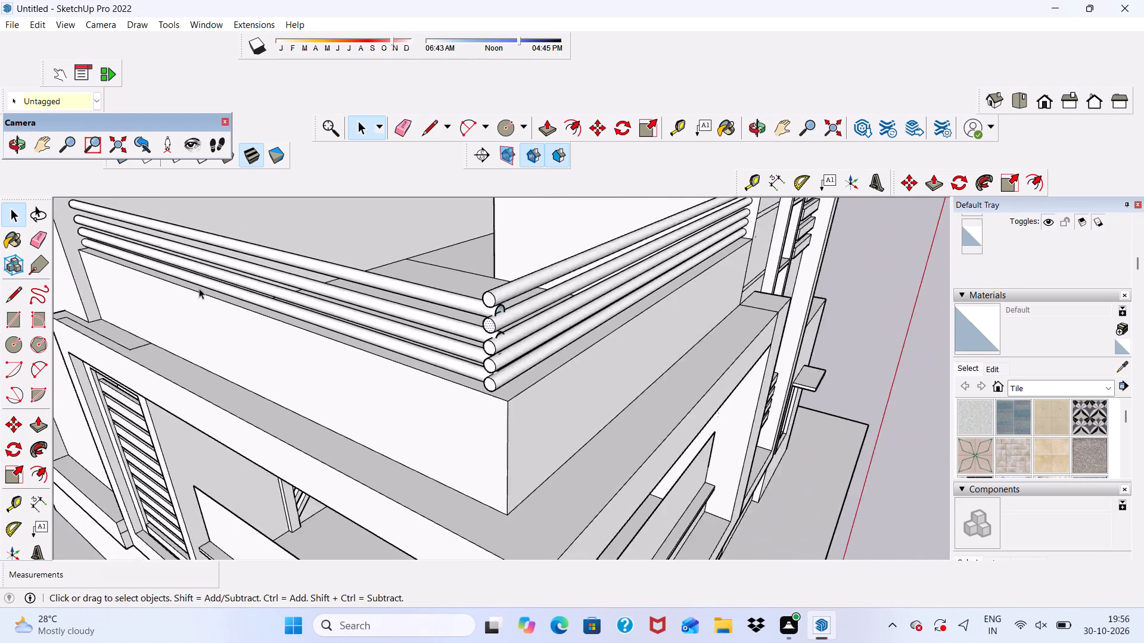
scroll(199, 288, "down", 2)
middle_click_drag(243, 288, 321, 280)
scroll(225, 265, "up", 3)
scroll(231, 260, "down", 7)
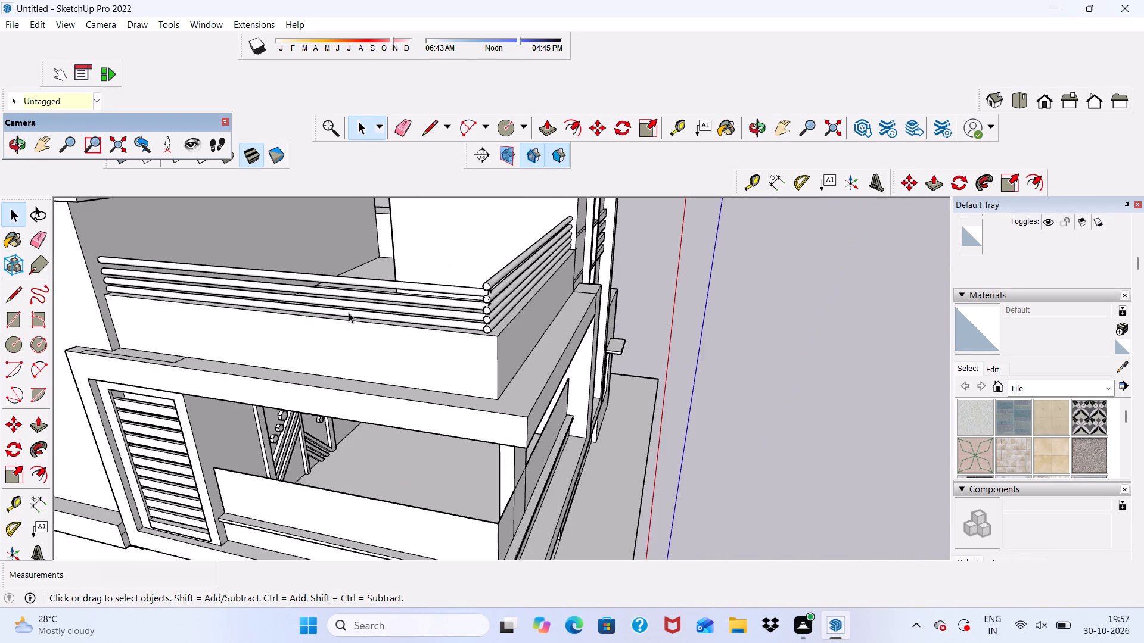
Move the fourth bar down about 2" from its wall end, closer to the third bar.
scroll(139, 272, "up", 4)
left_click(96, 255)
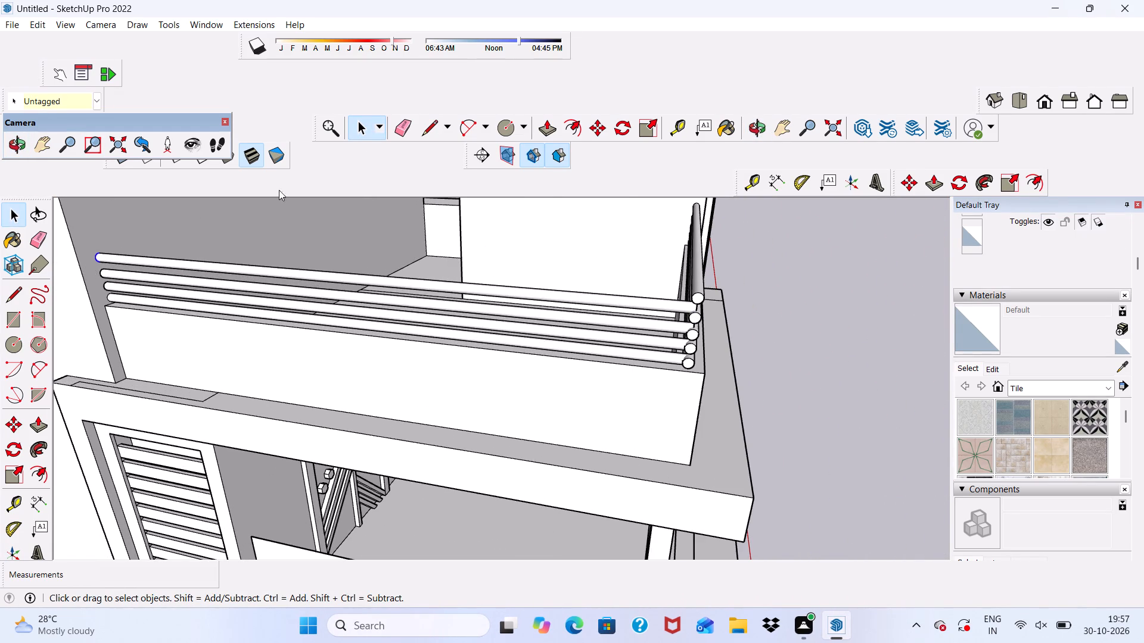
left_click(334, 274)
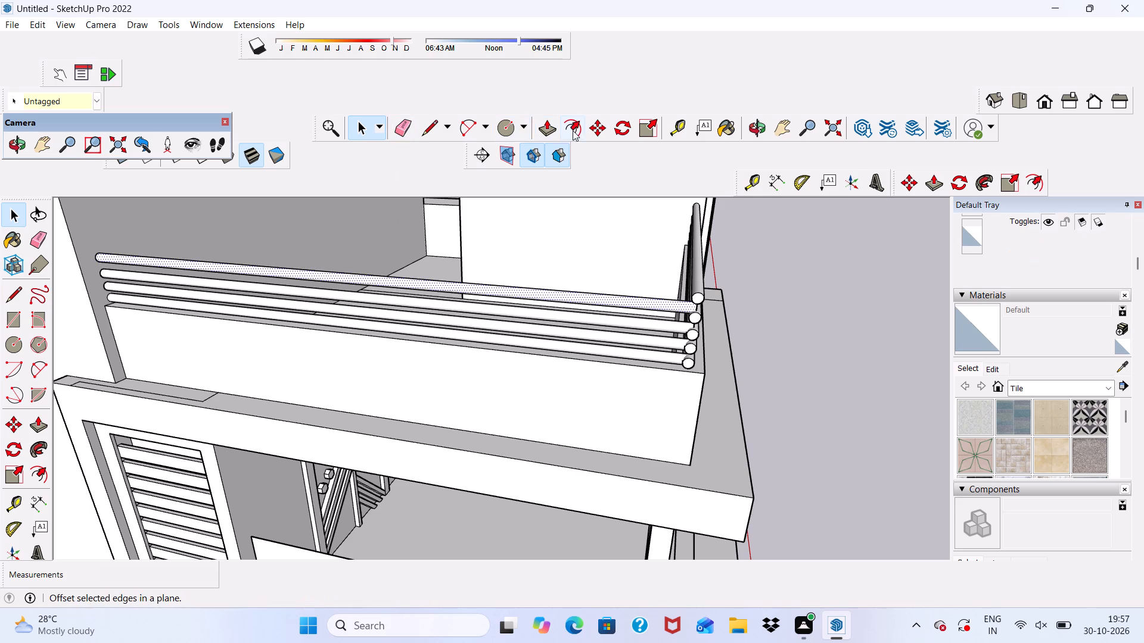
left_click(594, 126)
scroll(245, 257, "up", 4)
scroll(122, 277, "down", 10)
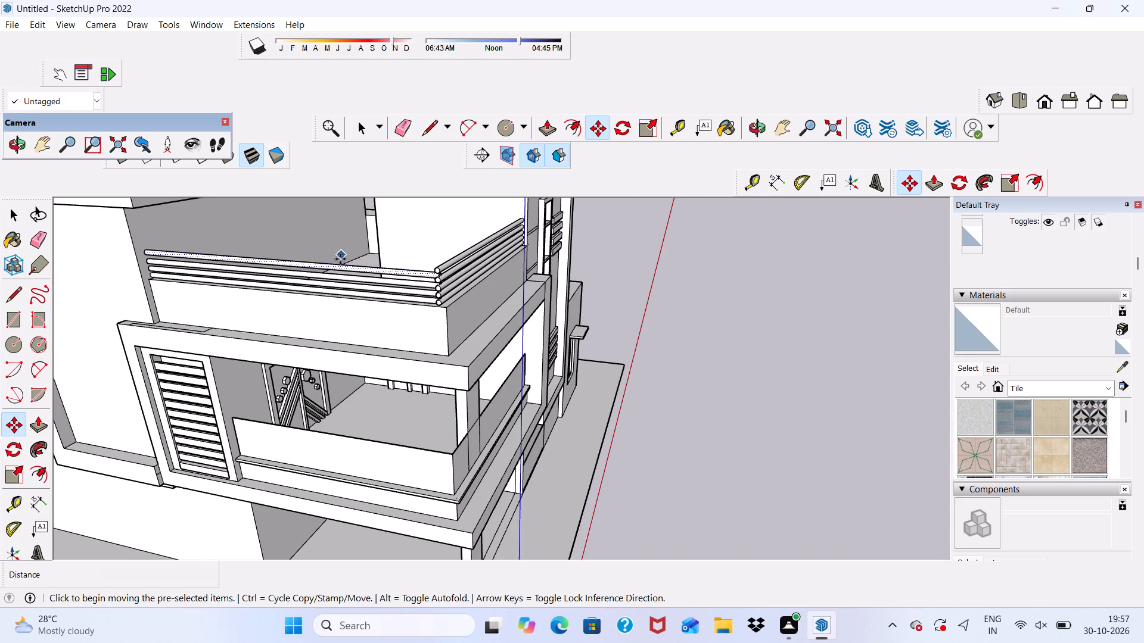
scroll(114, 271, "up", 5)
scroll(158, 253, "up", 8)
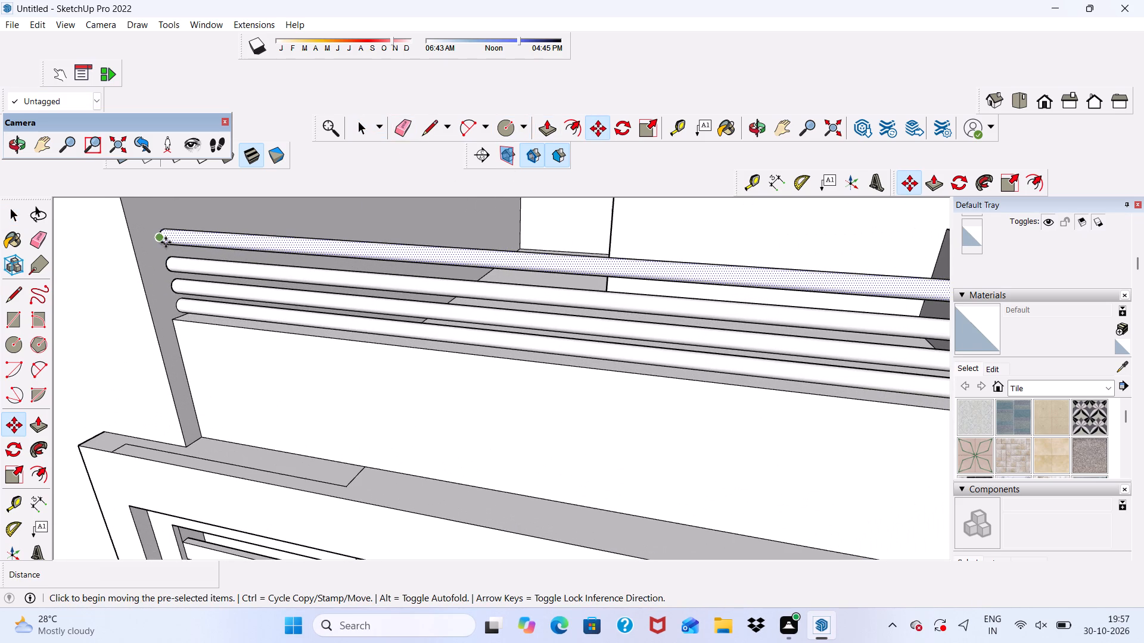
left_click(166, 242)
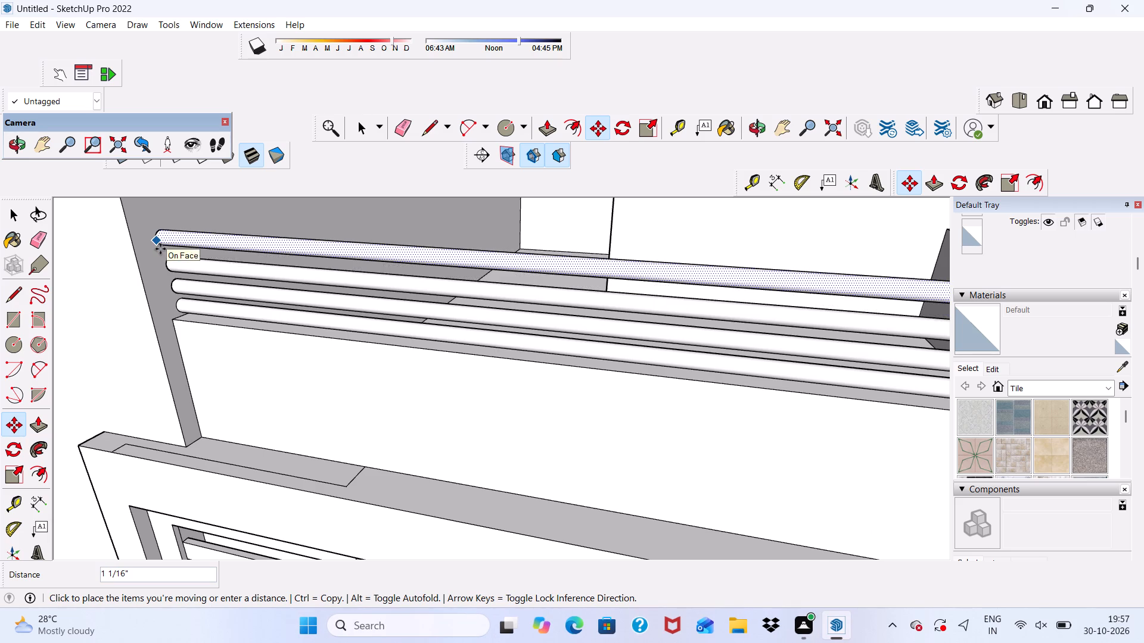
scroll(160, 249, "down", 5)
scroll(164, 255, "up", 2)
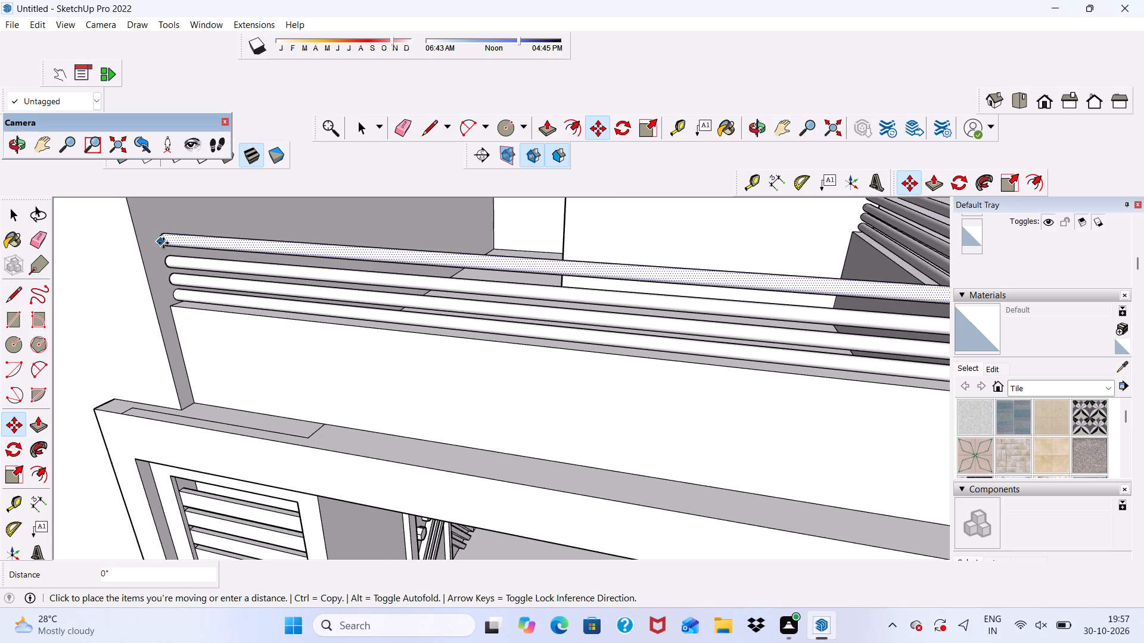
scroll(164, 244, "up", 5)
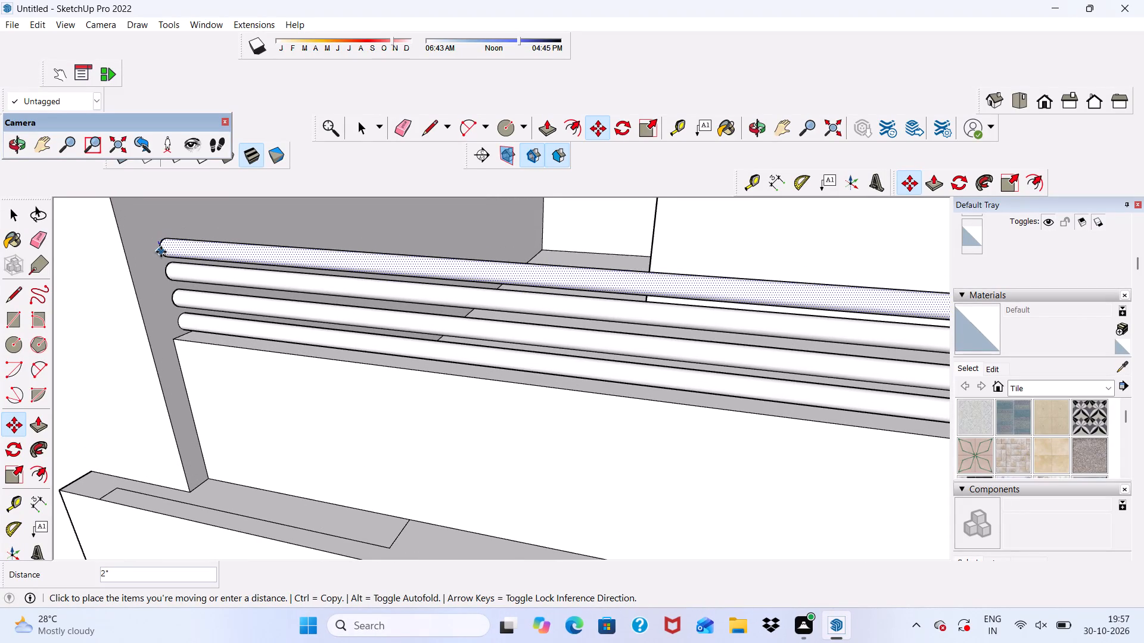
left_click(161, 252)
scroll(83, 226, "down", 6)
scroll(391, 265, "down", 1)
scroll(237, 241, "down", 4)
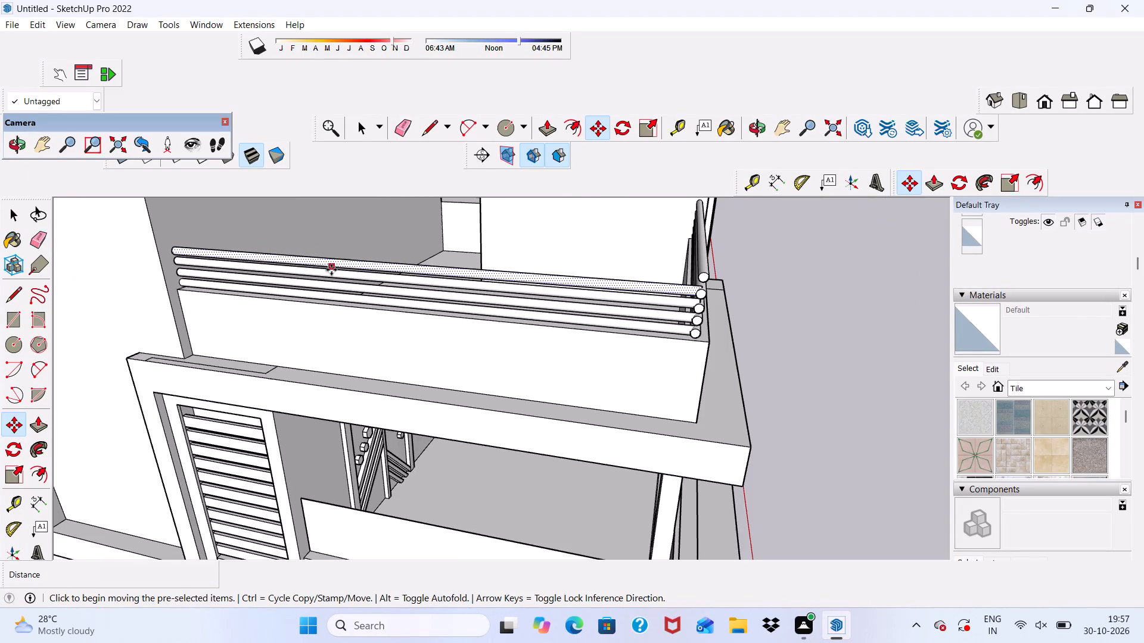
Copy the fourth bar upward about 6 1/16" to form a fifth bar along the adjoining parapet, and clear the selection.
middle_click(331, 270)
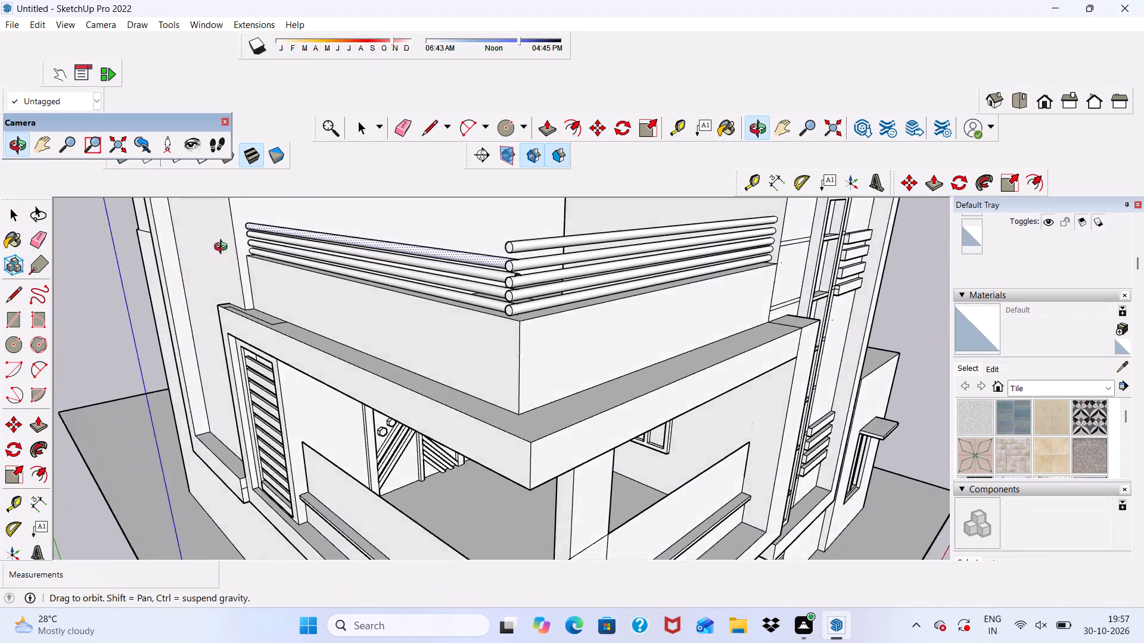
scroll(203, 252, "up", 6)
scroll(156, 252, "down", 1)
scroll(156, 252, "up", 4)
left_click(156, 252)
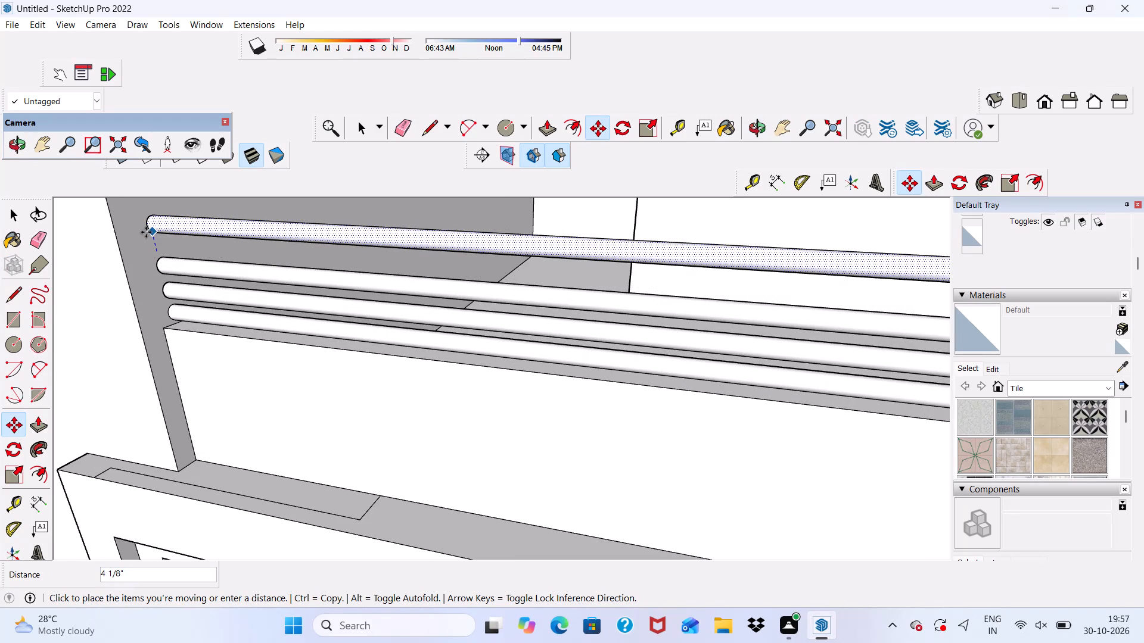
scroll(146, 232, "down", 7)
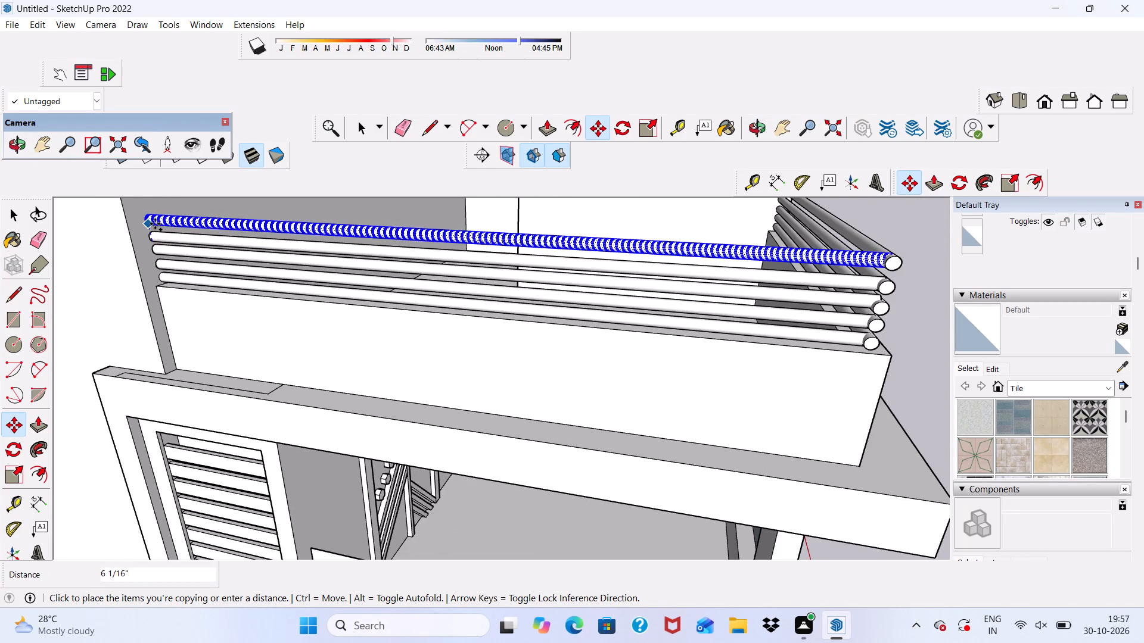
left_click(151, 224)
scroll(125, 212, "down", 6)
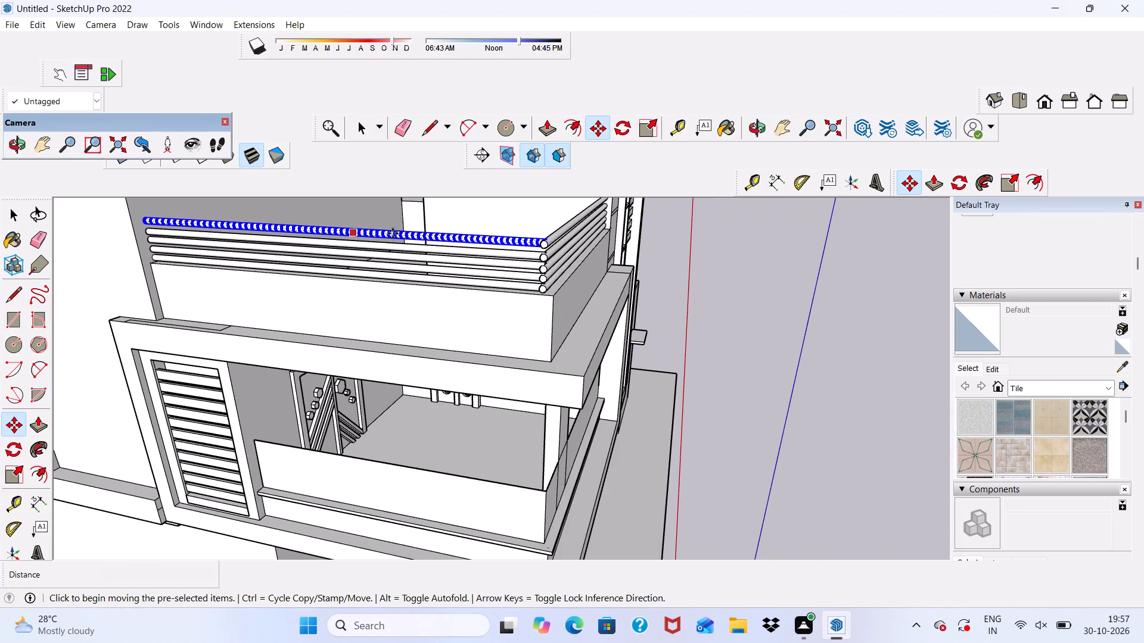
key("space")
left_click(722, 246)
Push the end face of the lowest tower-side bar inward about 2 5/16" at the parapet corner.
middle_click_drag(722, 248, 475, 206)
scroll(722, 248, "down", 1)
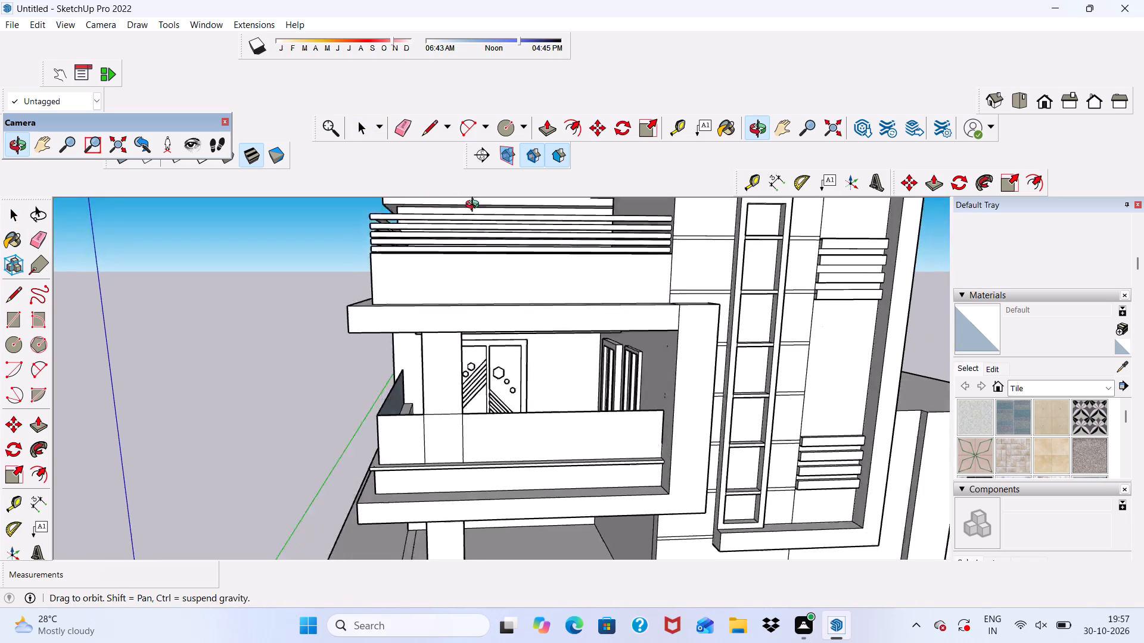
middle_click_drag(475, 206, 500, 238)
middle_click_drag(413, 273, 556, 255)
scroll(505, 269, "up", 12)
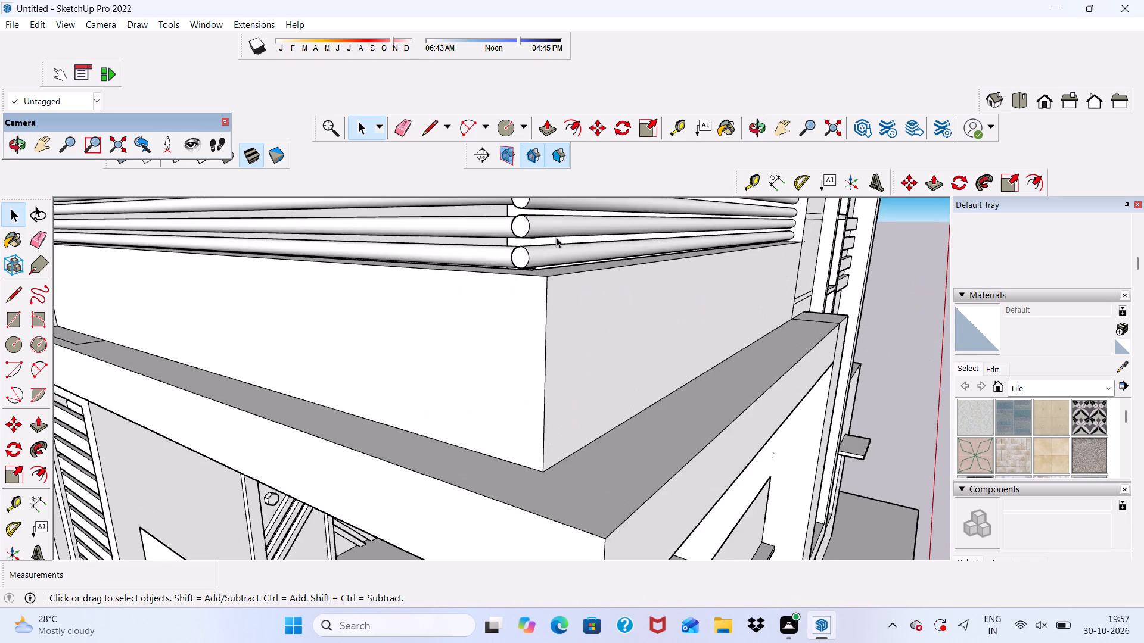
middle_click_drag(556, 238, 545, 297)
middle_click_drag(524, 294, 594, 291)
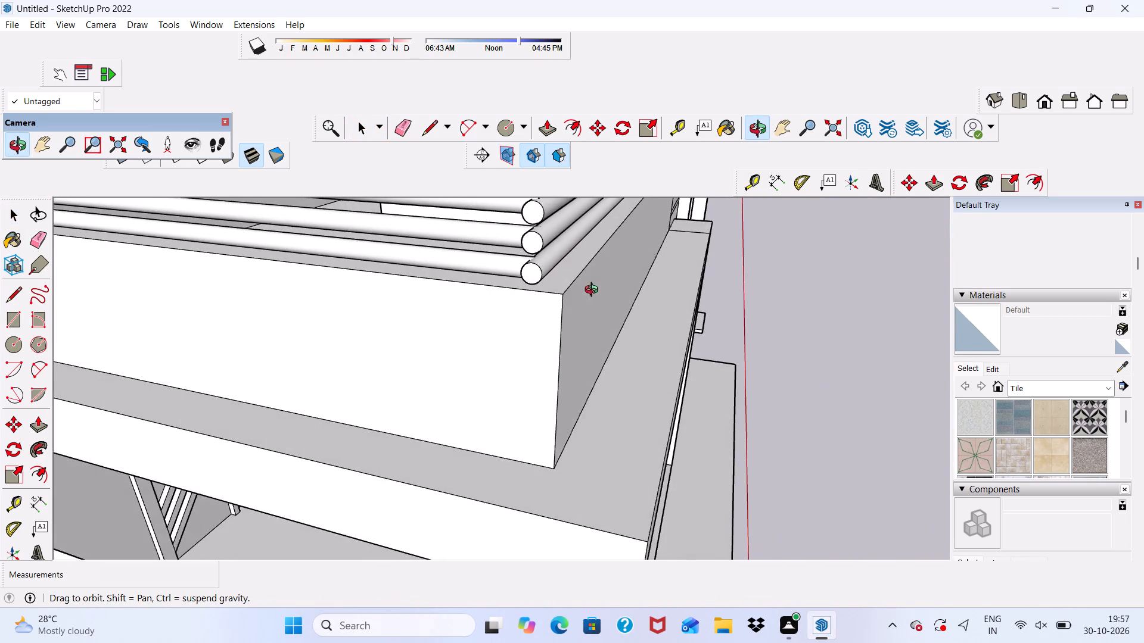
middle_click_drag(594, 291, 602, 285)
scroll(526, 298, "up", 5)
left_click(539, 263)
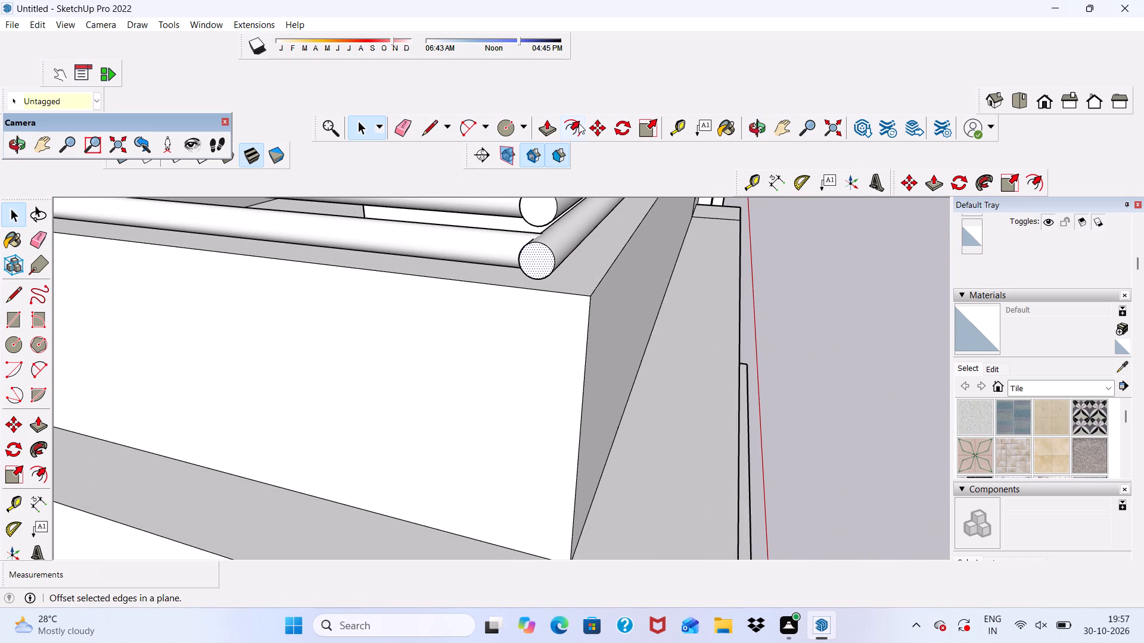
left_click(540, 125)
left_click(548, 263)
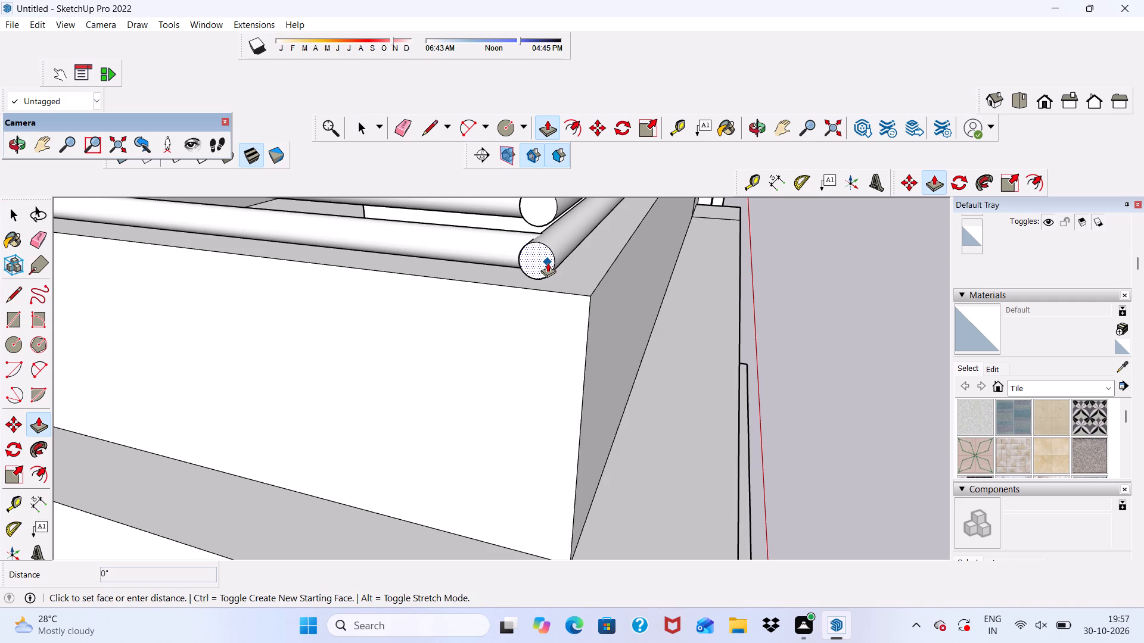
left_click(520, 238)
Push the end face of the second-lowest tower-side bar inward about 2 1/8" at the parapet corner.
scroll(518, 238, "down", 5)
middle_click_drag(528, 302, 533, 307)
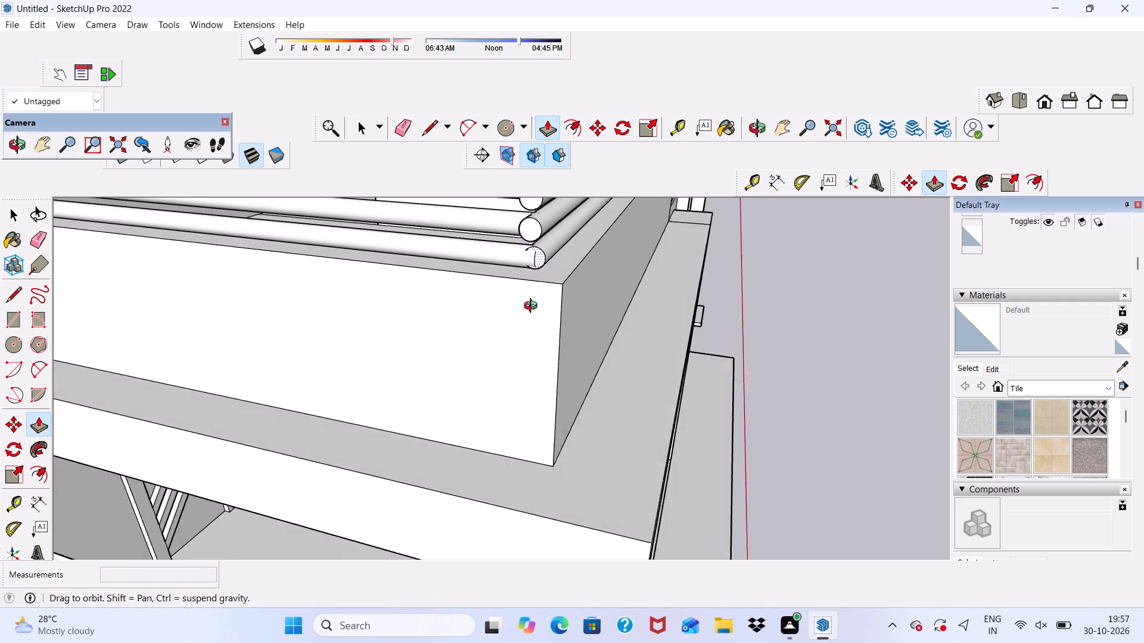
middle_click_drag(533, 307, 471, 313)
scroll(521, 240, "up", 4)
key("space")
left_click(512, 230)
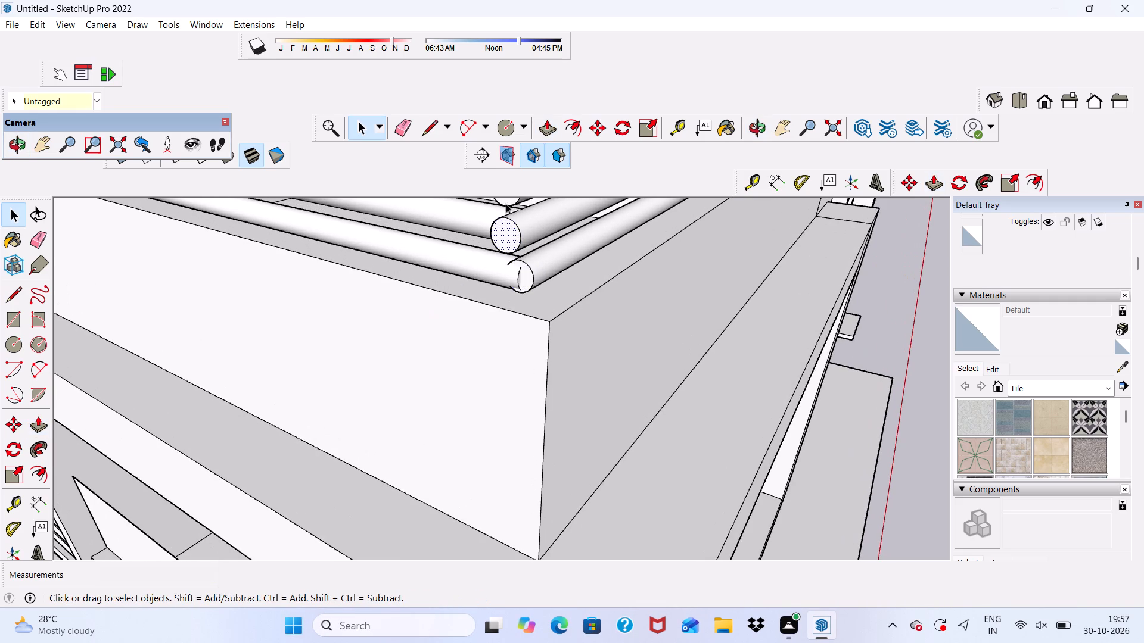
left_click(547, 131)
scroll(530, 191, "down", 2)
middle_click_drag(505, 256, 555, 255)
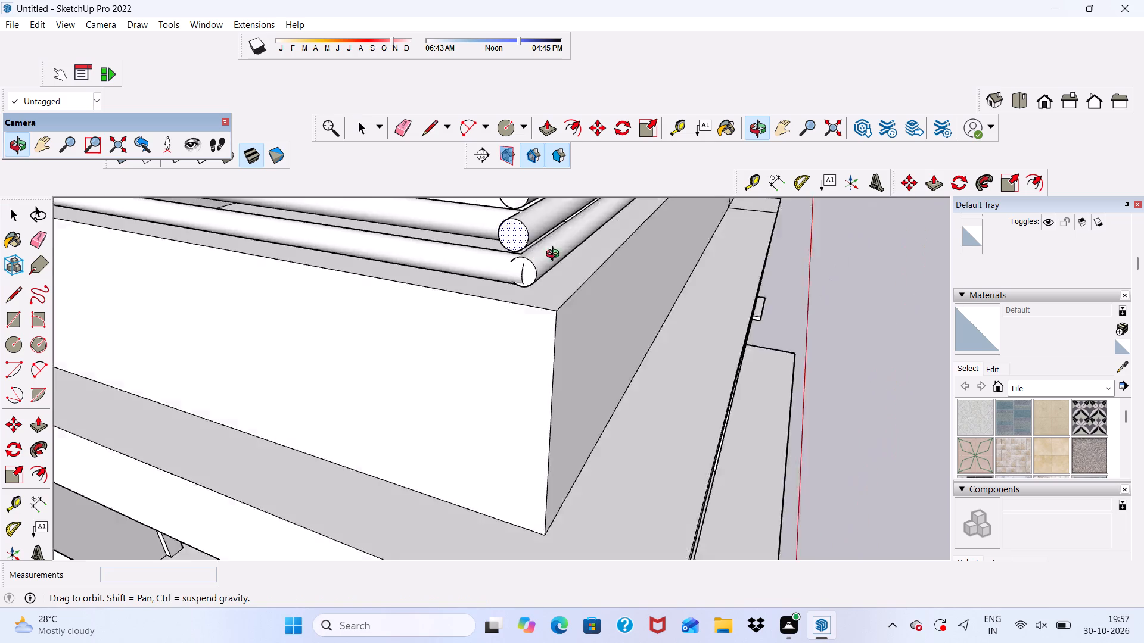
middle_click_drag(555, 255, 676, 279)
left_click(522, 238)
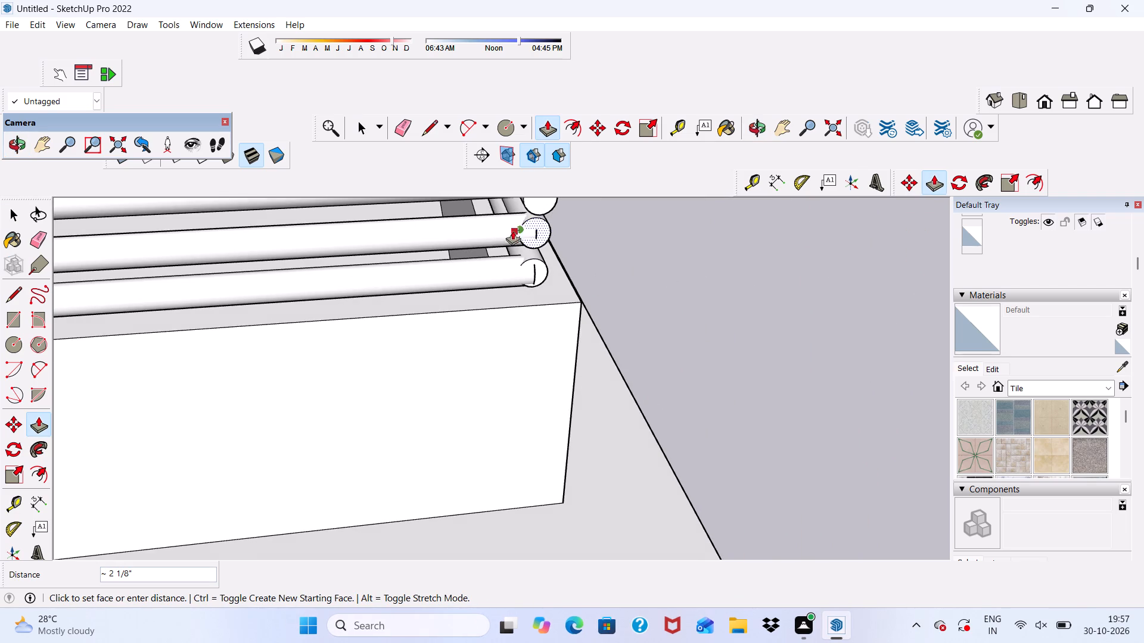
left_click(508, 229)
scroll(506, 229, "down", 6)
key("space")
Push the end face of the topmost tower-side bar inward about 2 1/8" at the corner.
scroll(535, 210, "up", 4)
scroll(492, 268, "down", 11)
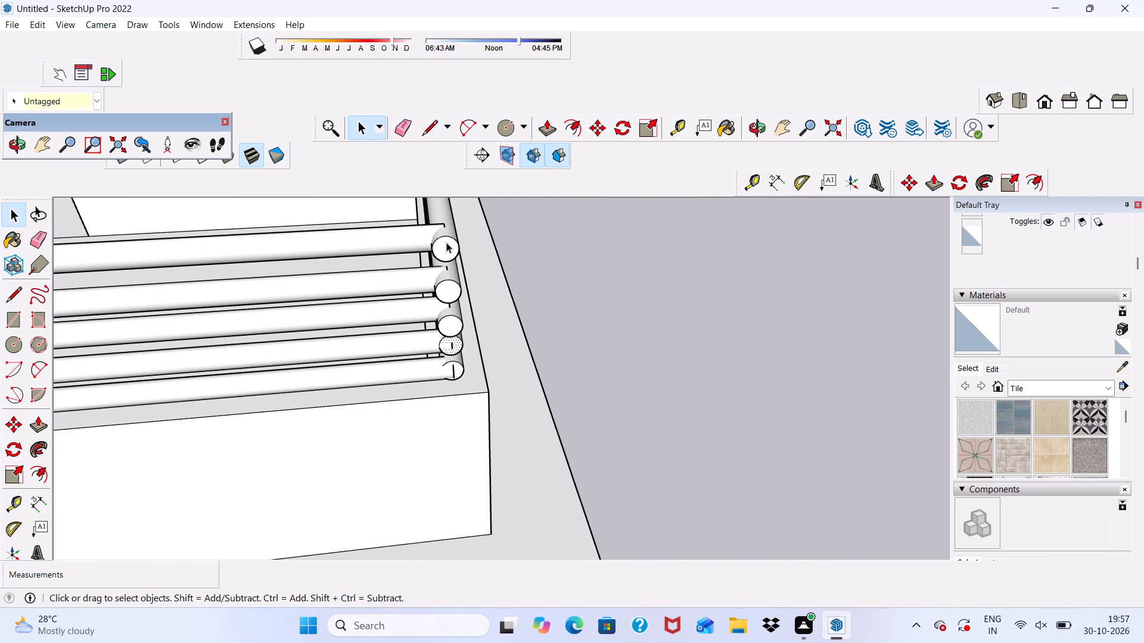
left_click(446, 242)
left_click(551, 129)
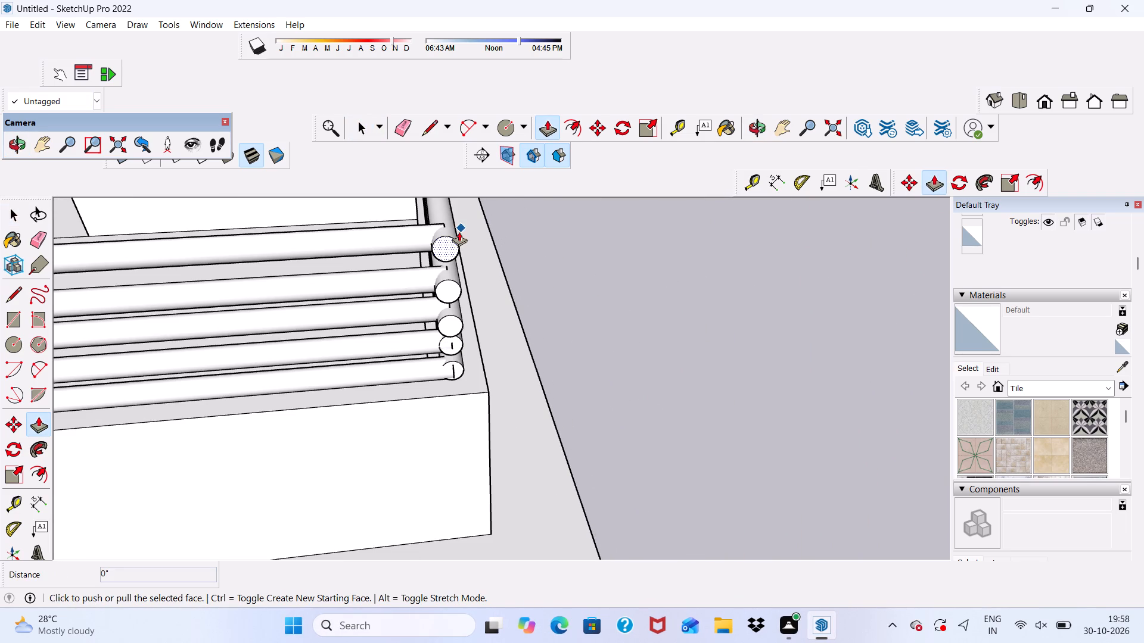
left_click(453, 246)
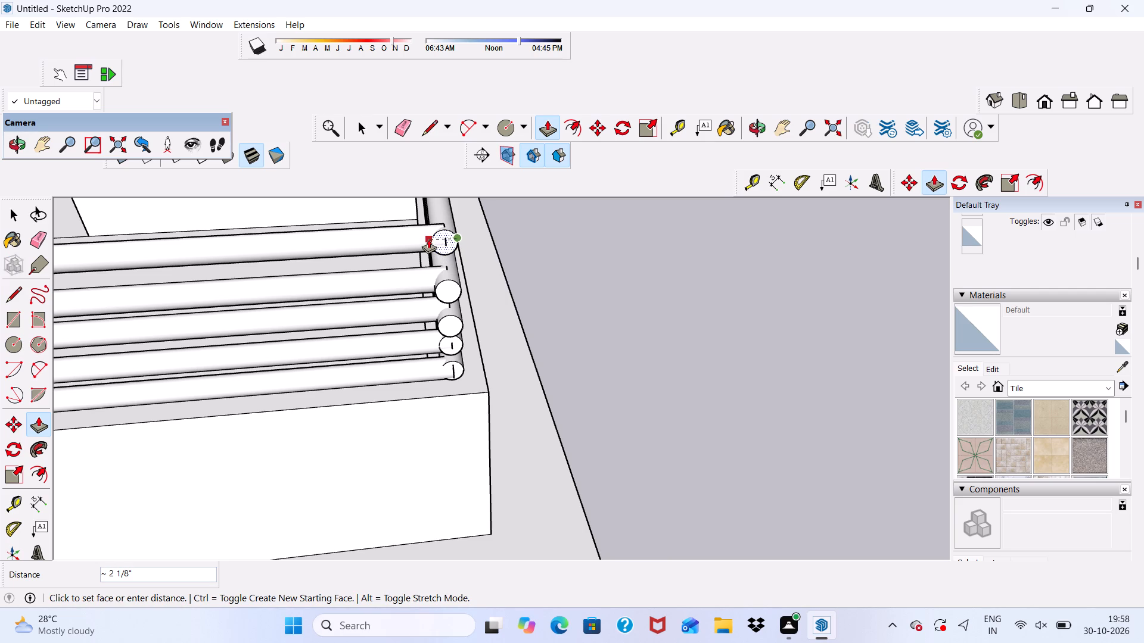
left_click(421, 243)
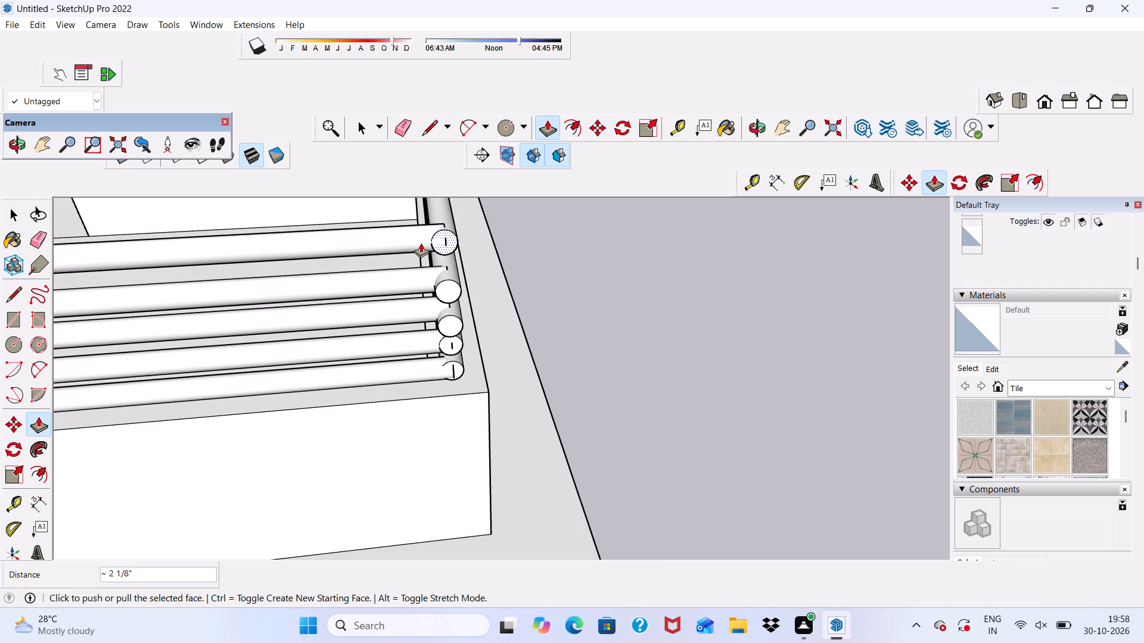
scroll(439, 263, "down", 2)
scroll(453, 285, "up", 4)
key("space")
Push the end face of the second tower-side bar from the top inward about 2 1/8" and clear the selection.
left_click(450, 286)
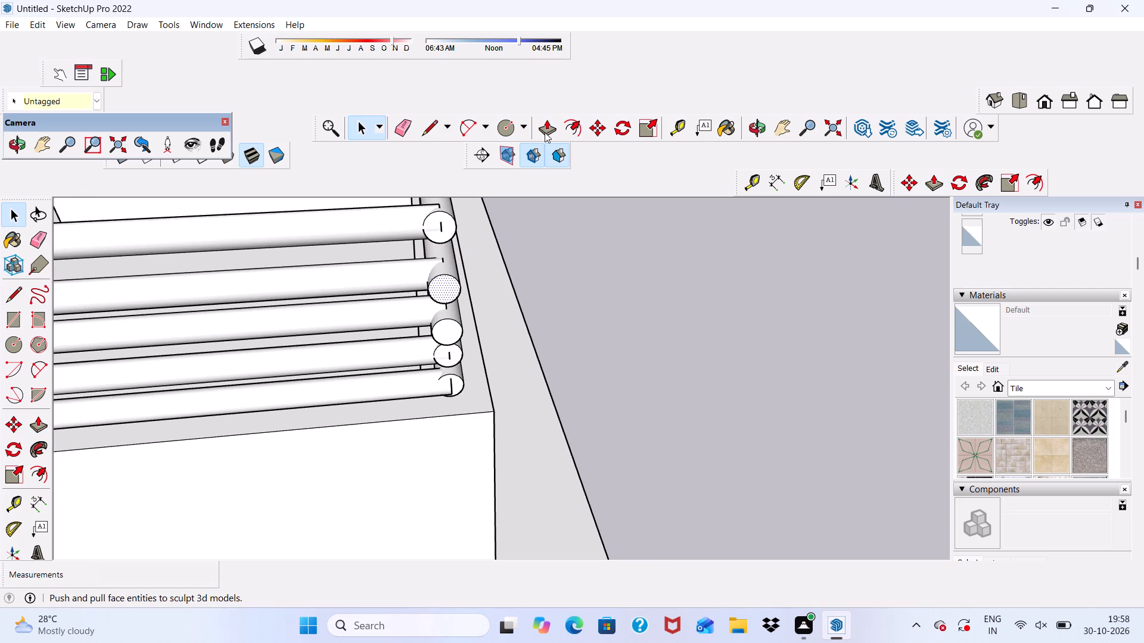
left_click(545, 131)
left_click(436, 290)
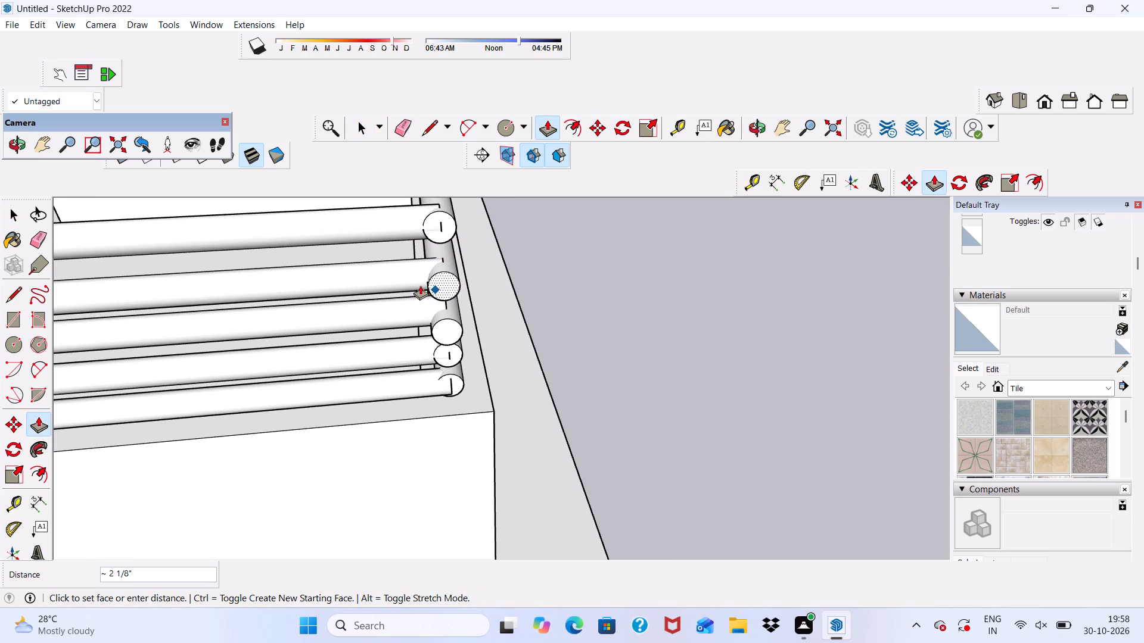
left_click(415, 279)
scroll(414, 279, "down", 7)
key("space")
left_click(598, 332)
Push the end face of the middle tower-side bar inward about 2 5/16" and clear the selection.
scroll(598, 332, "down", 3)
middle_click_drag(598, 332, 546, 273)
scroll(443, 266, "up", 5)
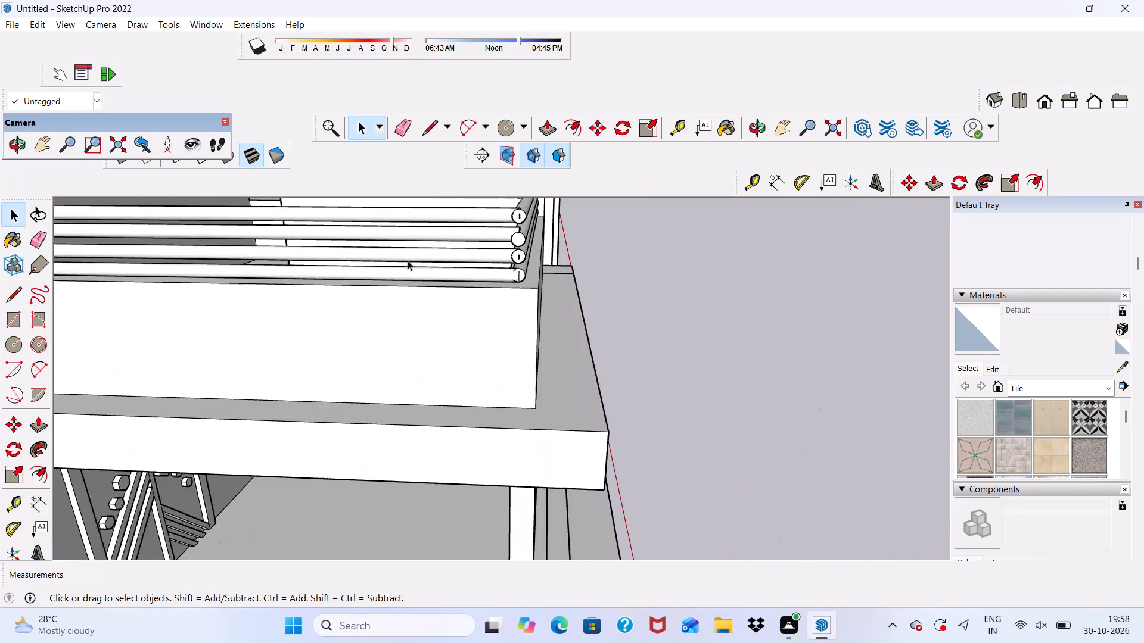
scroll(408, 260, "up", 1)
scroll(542, 232, "up", 5)
scroll(446, 264, "down", 1)
middle_click_drag(446, 264, 477, 274)
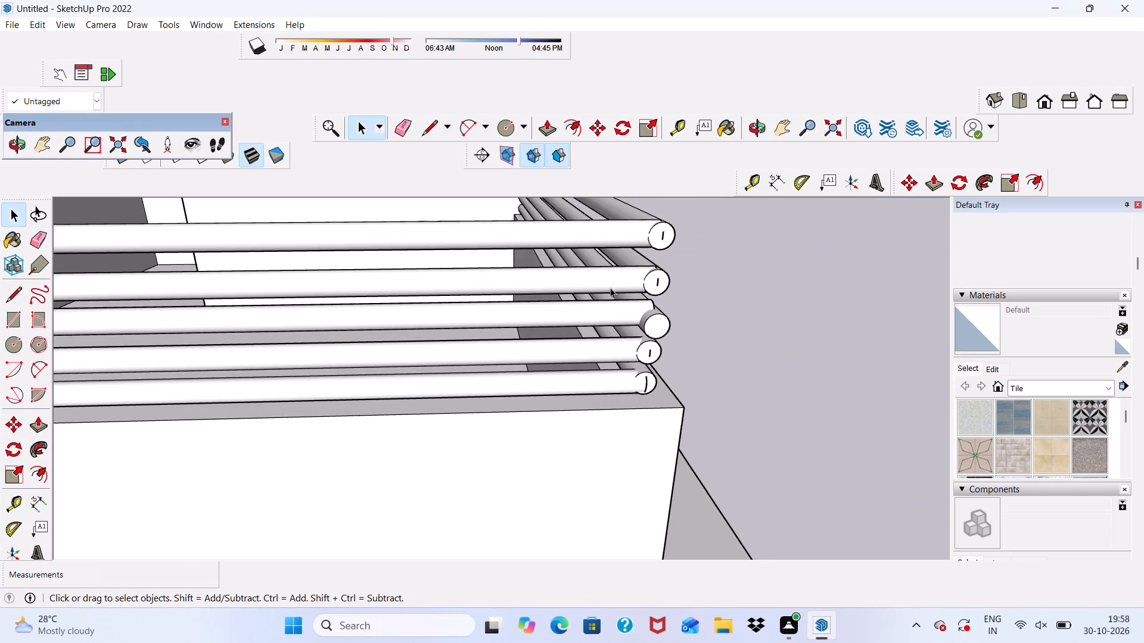
scroll(632, 304, "up", 1)
left_click(659, 326)
left_click(550, 130)
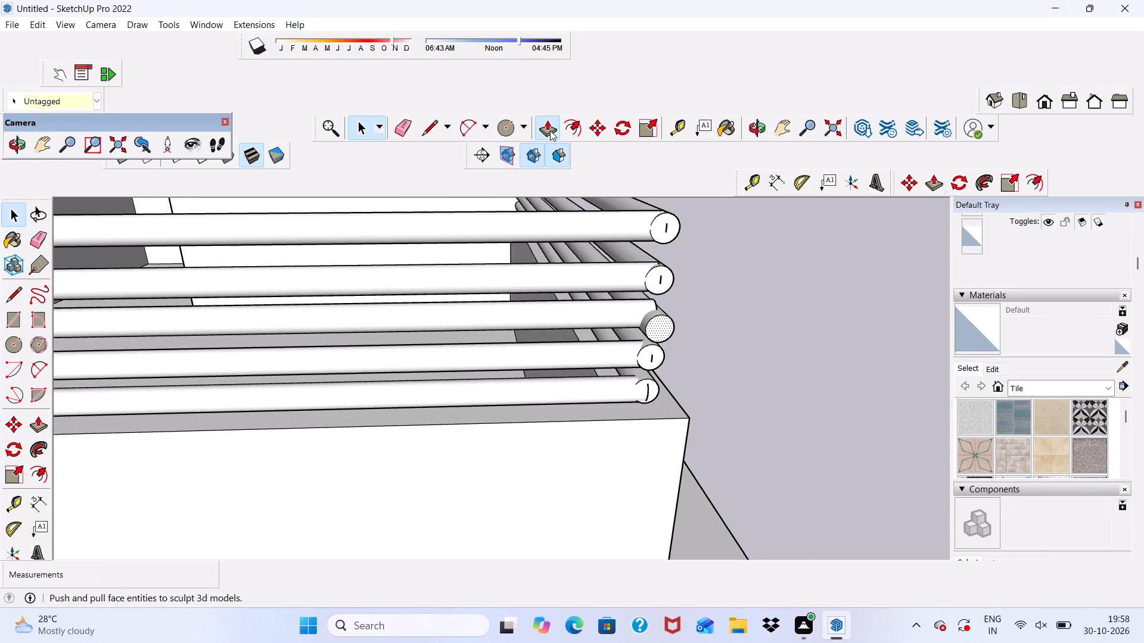
left_click(654, 317)
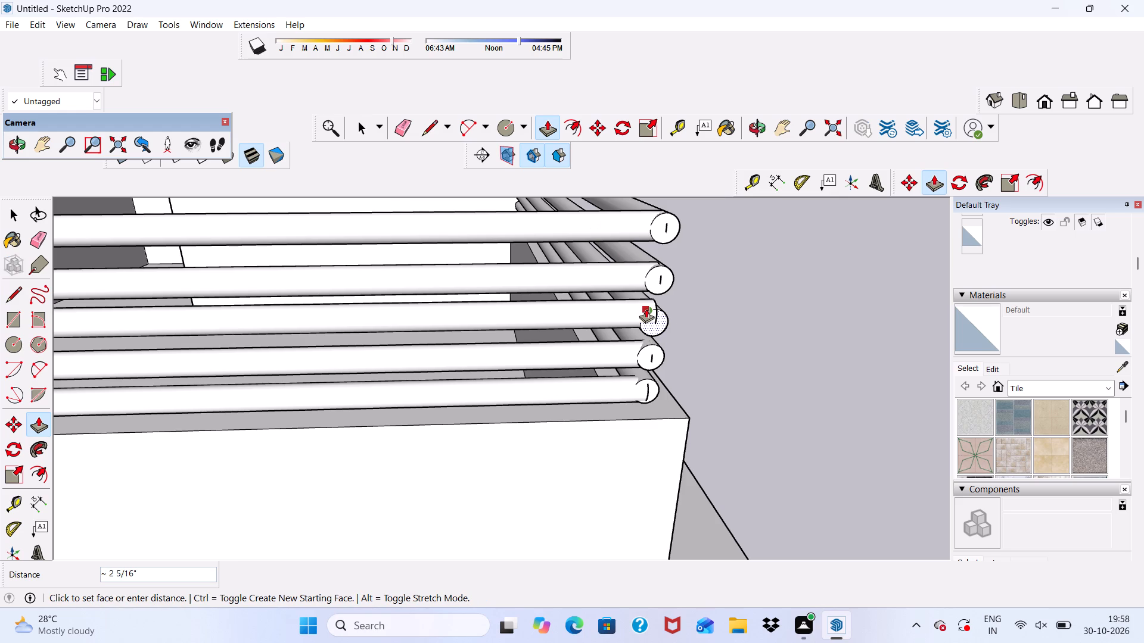
left_click(646, 313)
key("space")
left_click(717, 320)
Draw a circle of about 2 1/8" radius on the parapet top at the corner, just outside the bar ends.
scroll(714, 317, "down", 4)
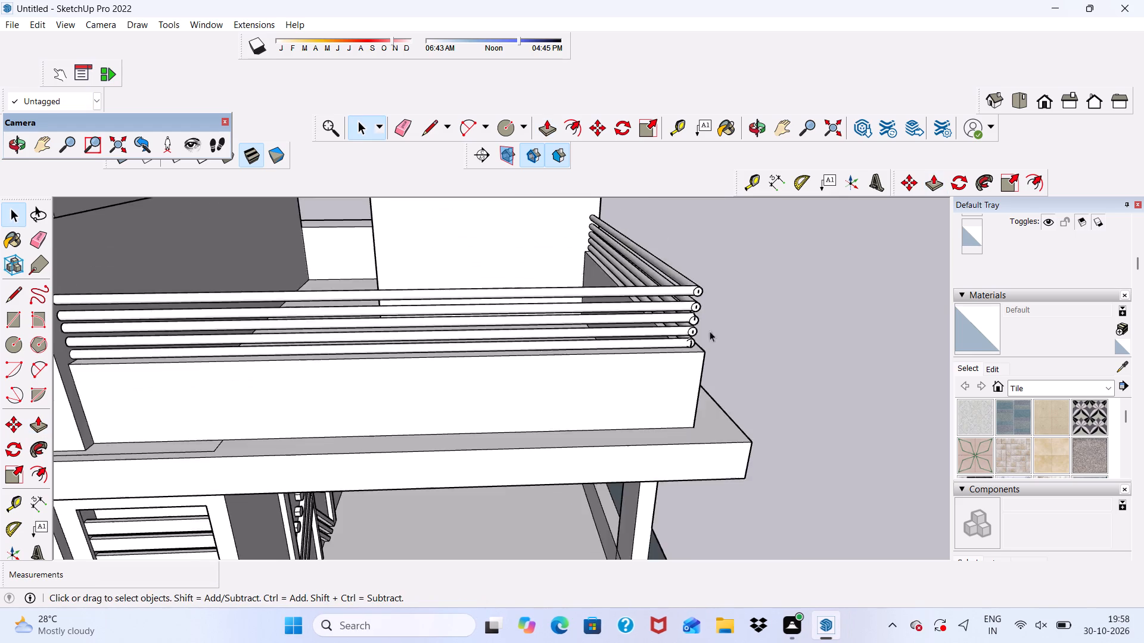
middle_click_drag(709, 332, 424, 302)
scroll(483, 341, "up", 5)
scroll(470, 328, "down", 1)
middle_click_drag(470, 328, 429, 391)
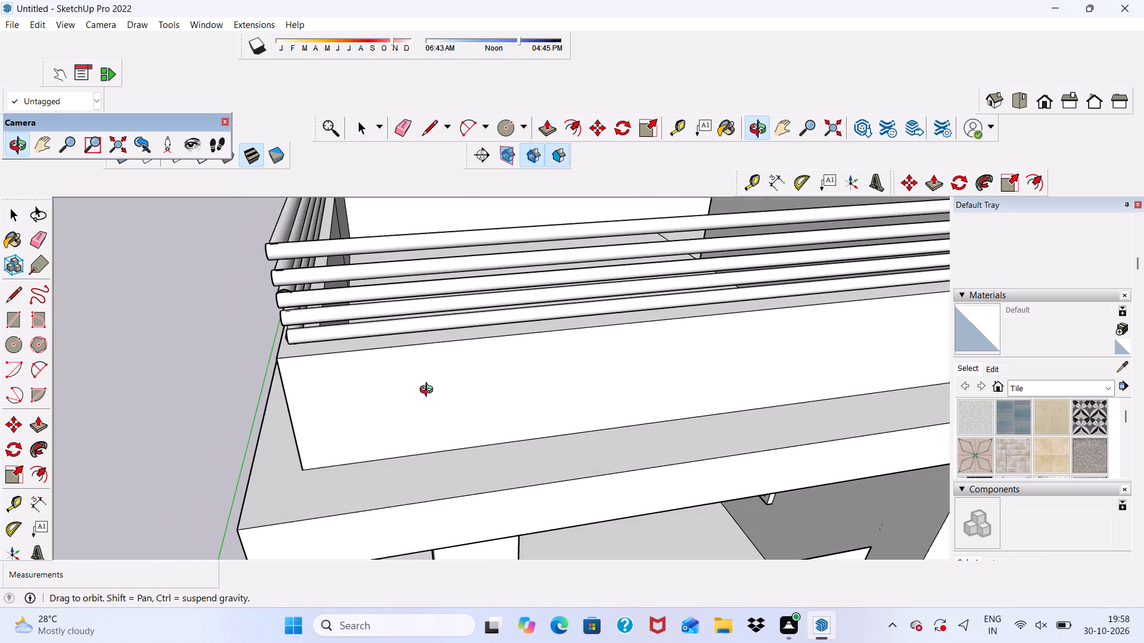
middle_click_drag(429, 391, 413, 375)
left_click(509, 123)
scroll(303, 385, "up", 6)
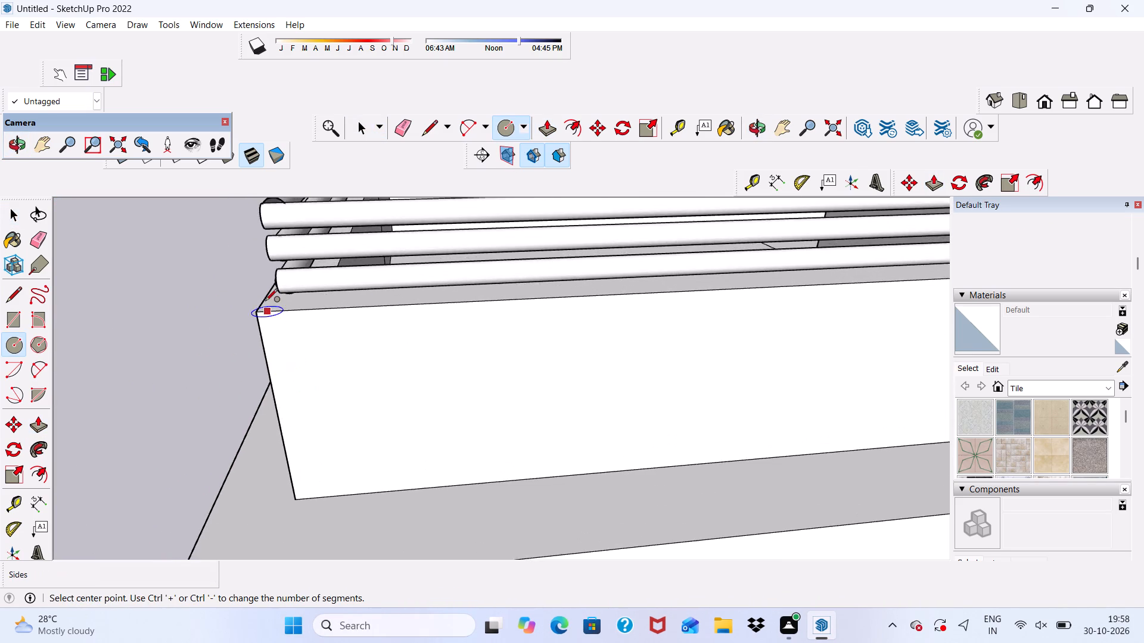
scroll(265, 302, "up", 3)
middle_click_drag(269, 305, 405, 316)
scroll(340, 359, "up", 5)
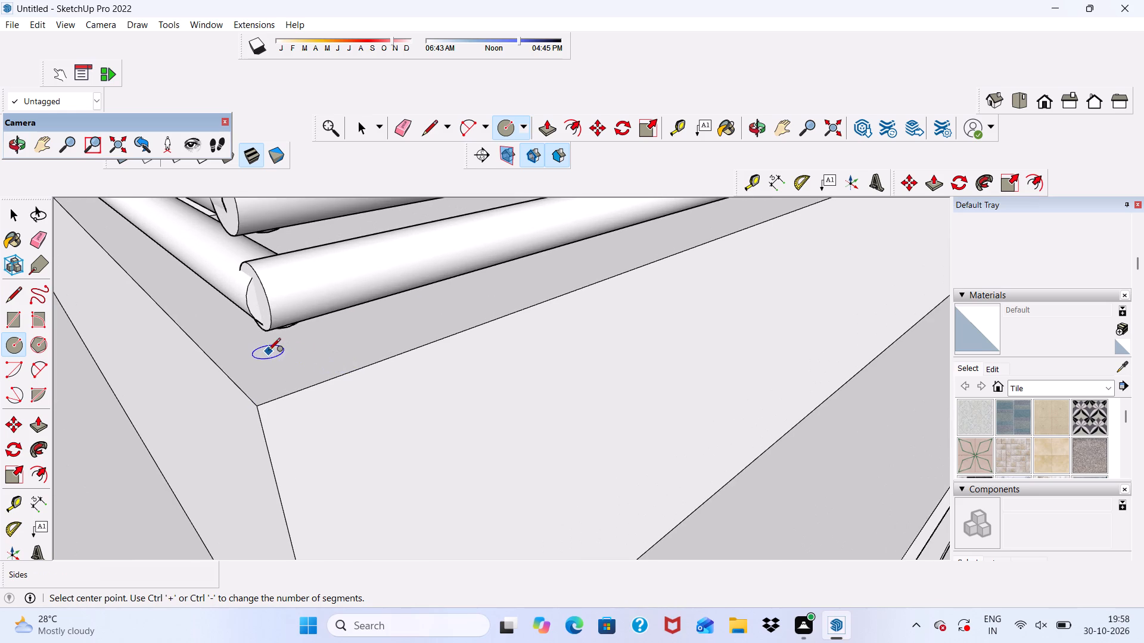
left_click(282, 347)
scroll(296, 337, "up", 5)
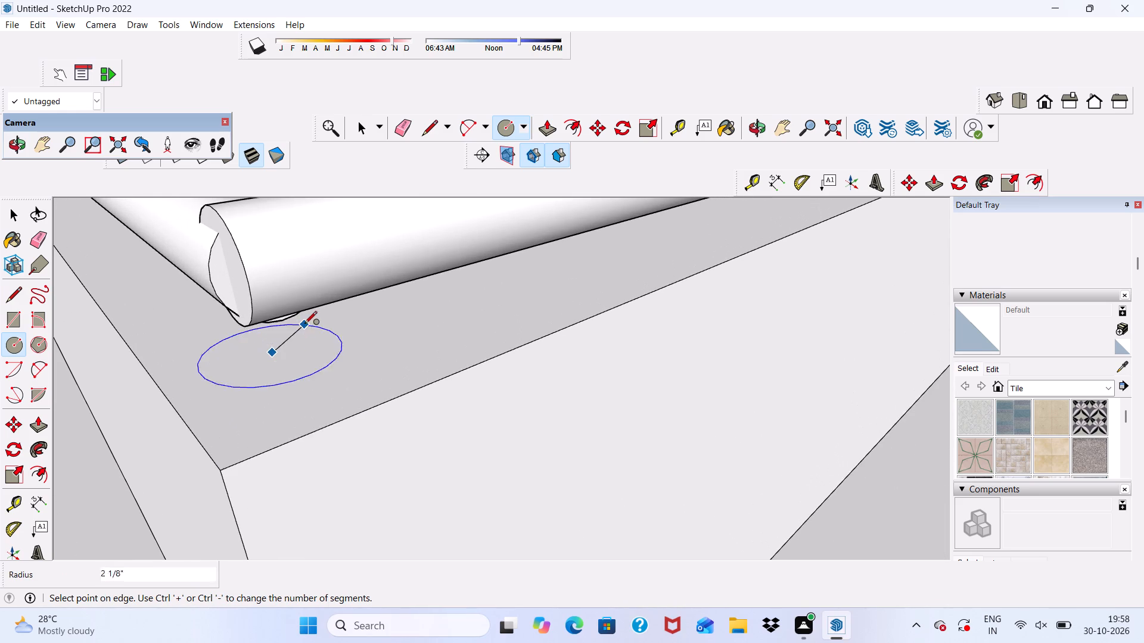
left_click(309, 321)
scroll(292, 326, "down", 8)
key("space")
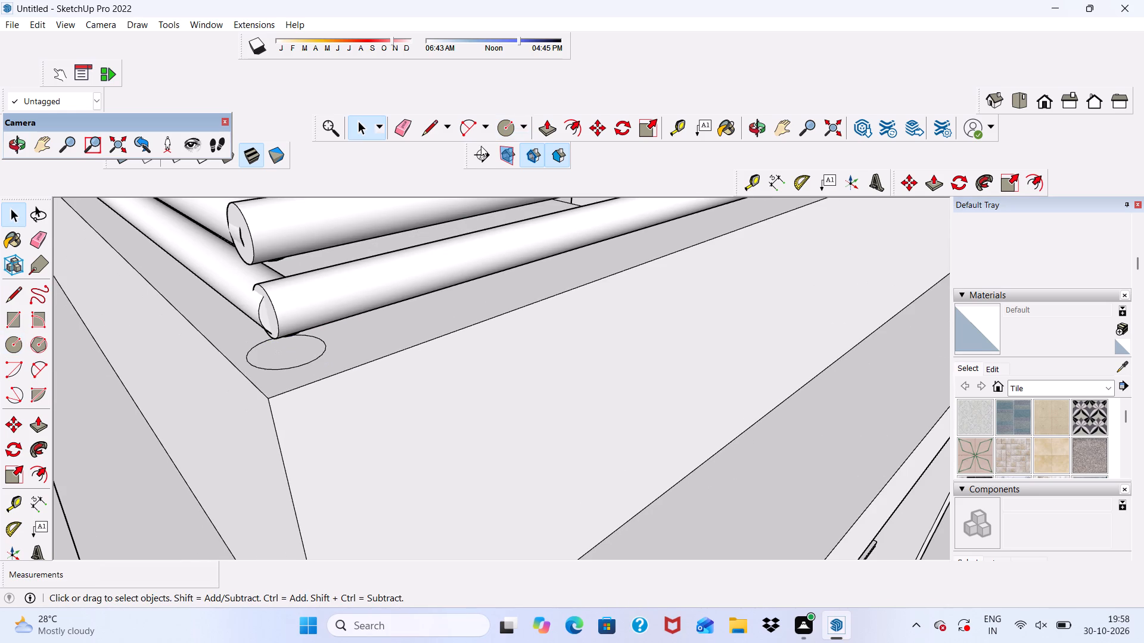
Pull the corner circle up 2' 3 3/8" to form a round post covering the stacked bar ends.
left_click(542, 134)
scroll(347, 342, "up", 1)
left_click(285, 351)
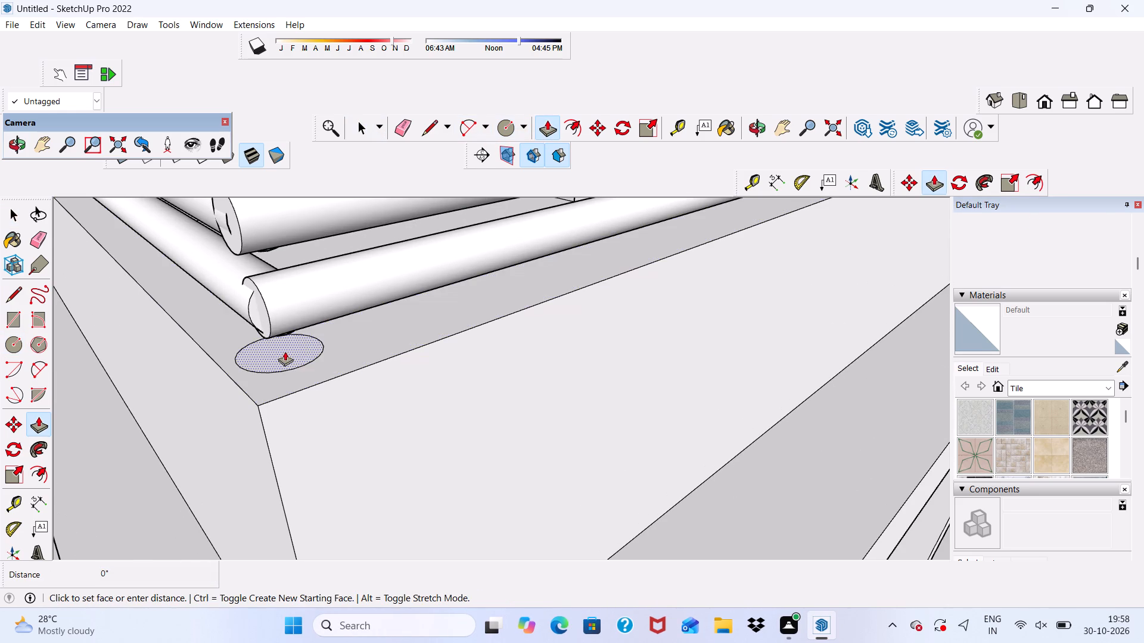
scroll(276, 279, "down", 5)
scroll(310, 319, "down", 17)
scroll(262, 232, "up", 3)
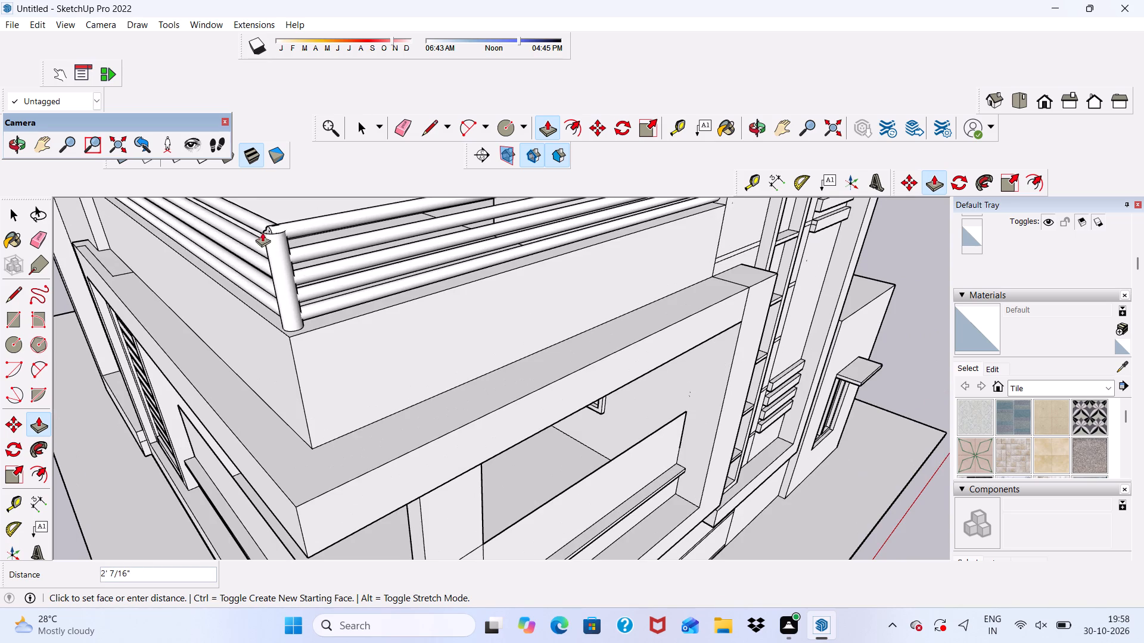
left_click(276, 218)
scroll(314, 283, "down", 4)
middle_click_drag(335, 316, 459, 266)
scroll(459, 266, "up", 1)
scroll(459, 266, "down", 2)
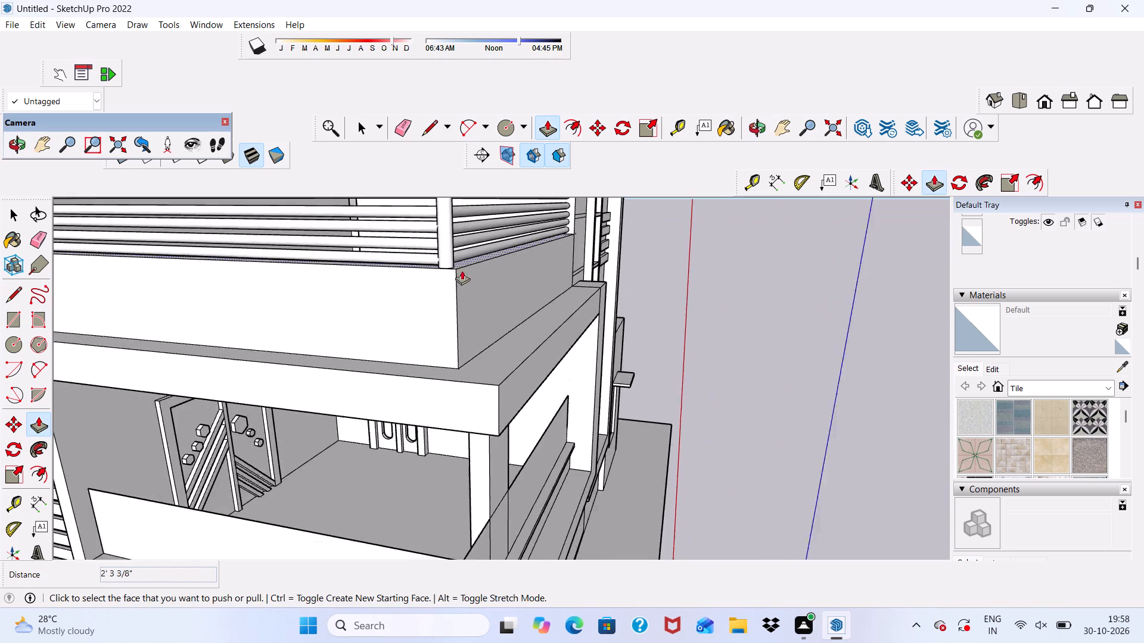
scroll(462, 270, "down", 1)
middle_click_drag(467, 280, 195, 292)
key("space")
Draw a circle of 1 7/16" radius on the parapet top in front of the lowest bar, near the corner post.
scroll(353, 221, "up", 5)
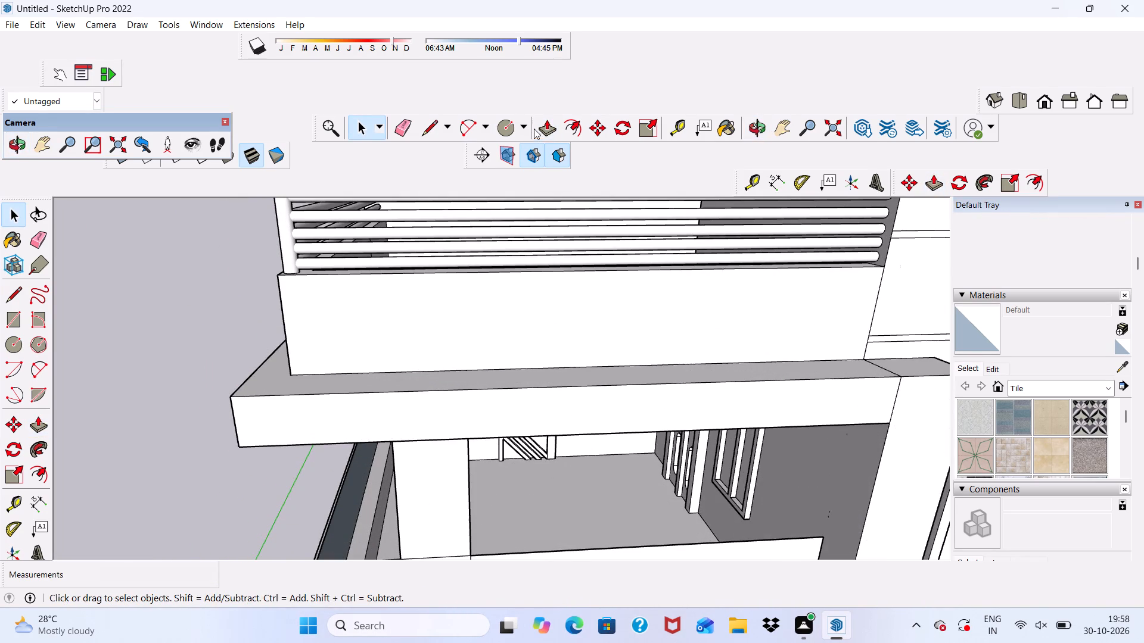
left_click(508, 126)
scroll(517, 192, "down", 4)
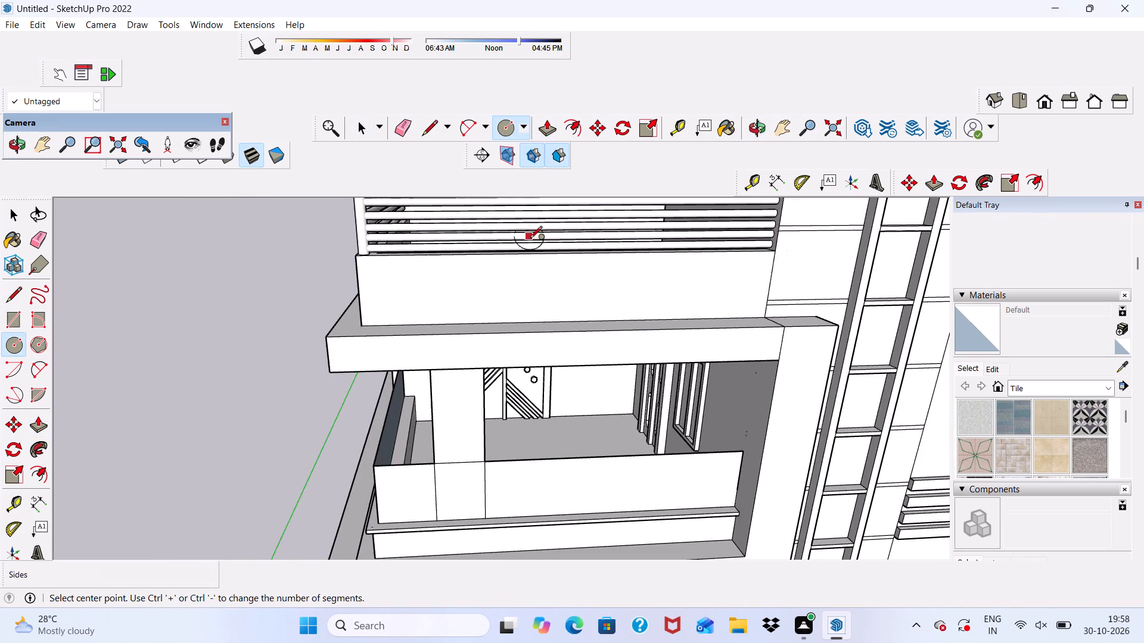
middle_click_drag(534, 251, 507, 341)
scroll(425, 361, "up", 15)
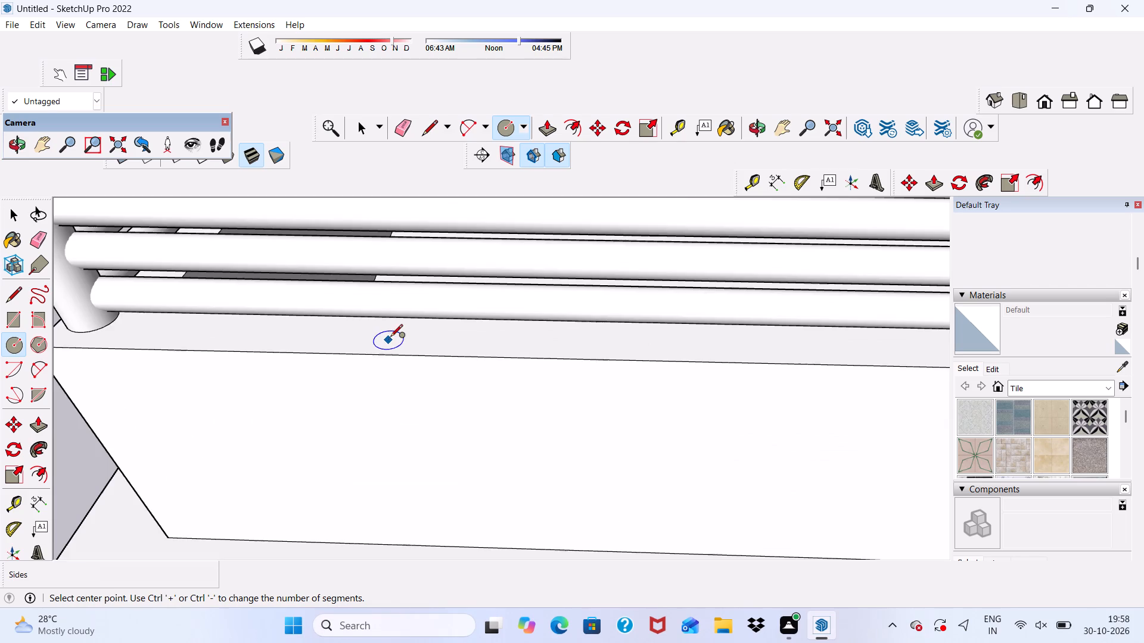
scroll(390, 338, "up", 4)
left_click(396, 337)
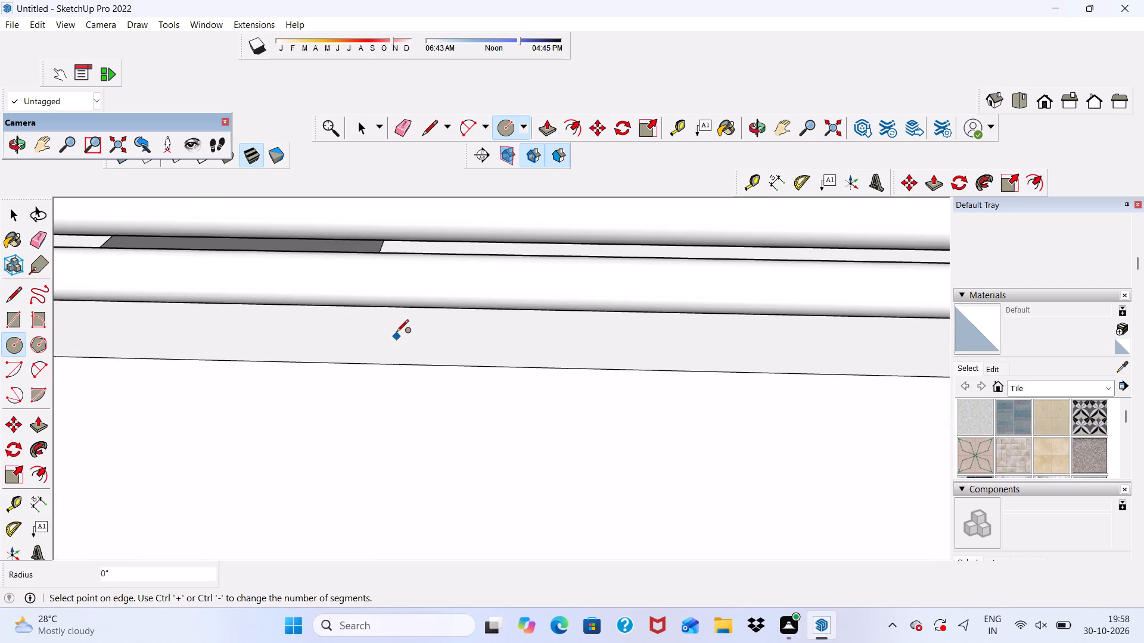
left_click(400, 324)
scroll(353, 326, "down", 2)
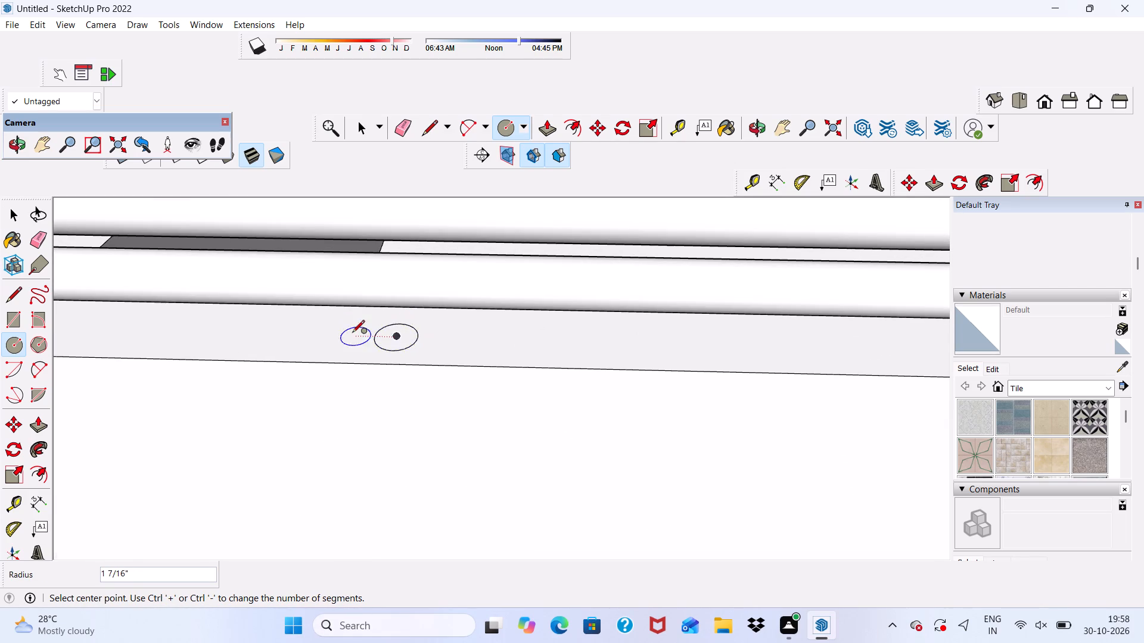
scroll(352, 333, "down", 10)
scroll(431, 401, "down", 2)
key("space")
Copy the small circle about 4' along the parapet top, away from the corner post.
scroll(383, 373, "up", 5)
double_click(414, 345)
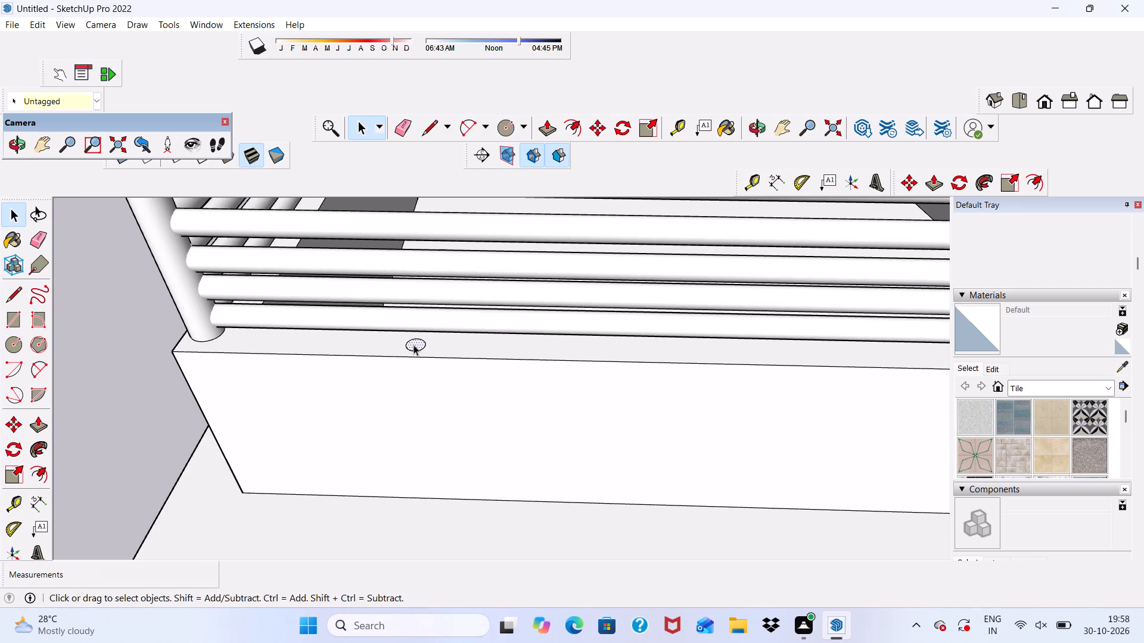
left_click(596, 120)
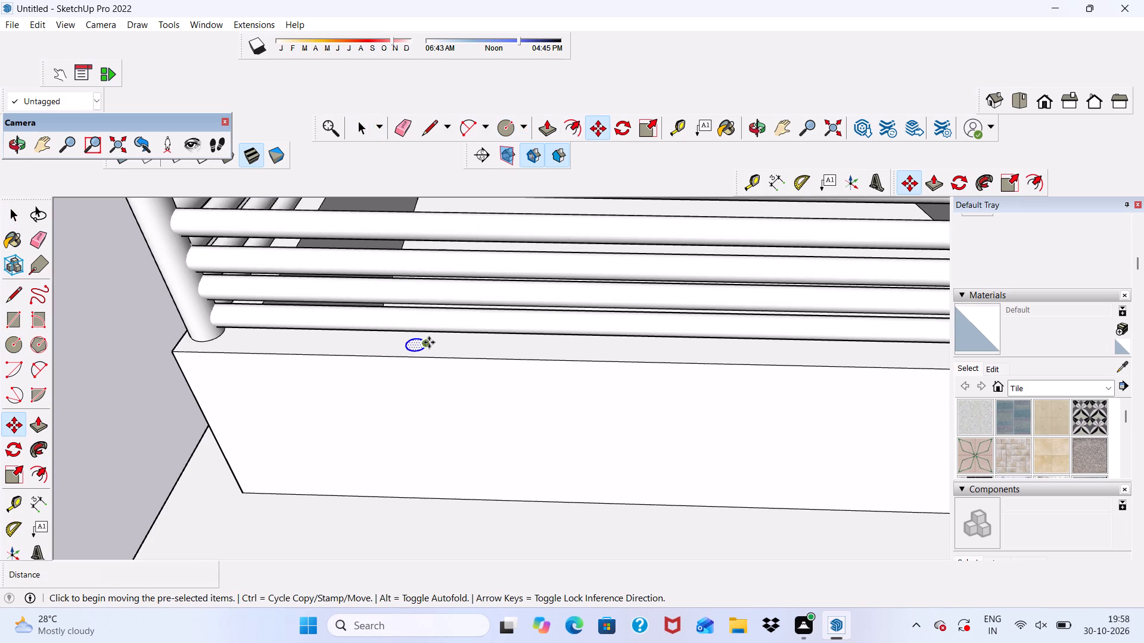
left_click(414, 351)
scroll(405, 345, "down", 5)
scroll(618, 308, "up", 2)
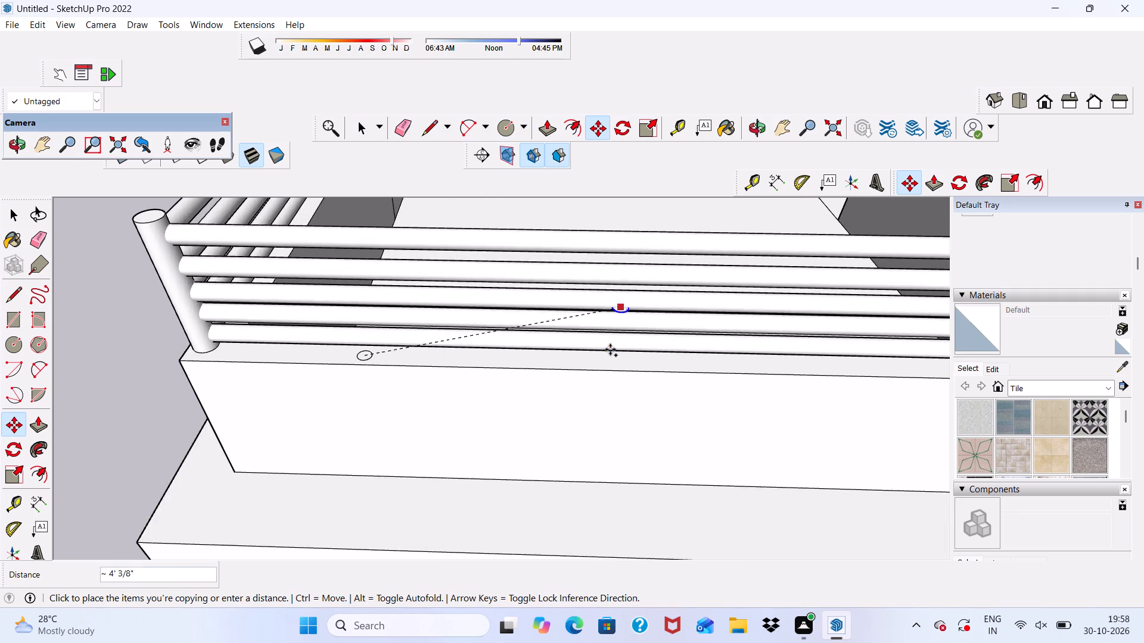
scroll(602, 362, "up", 4)
left_click(601, 361)
scroll(509, 336, "down", 6)
scroll(753, 361, "down", 6)
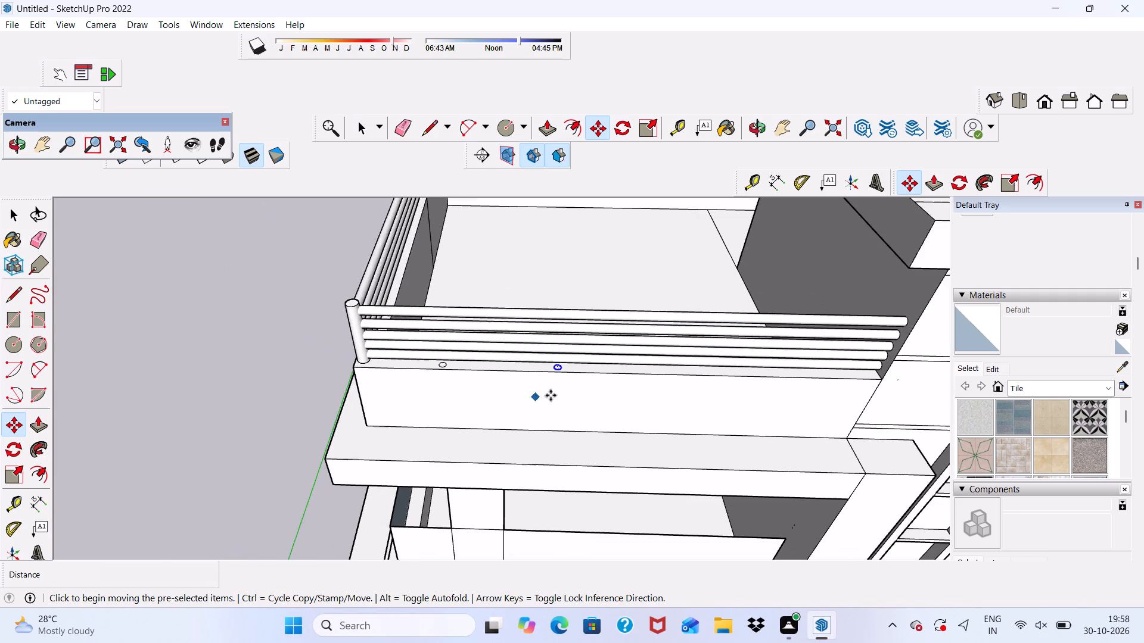
Copy the second small circle about 4' 9/16" farther along the parapet top for a third post position.
scroll(569, 375, "up", 6)
left_click(546, 358)
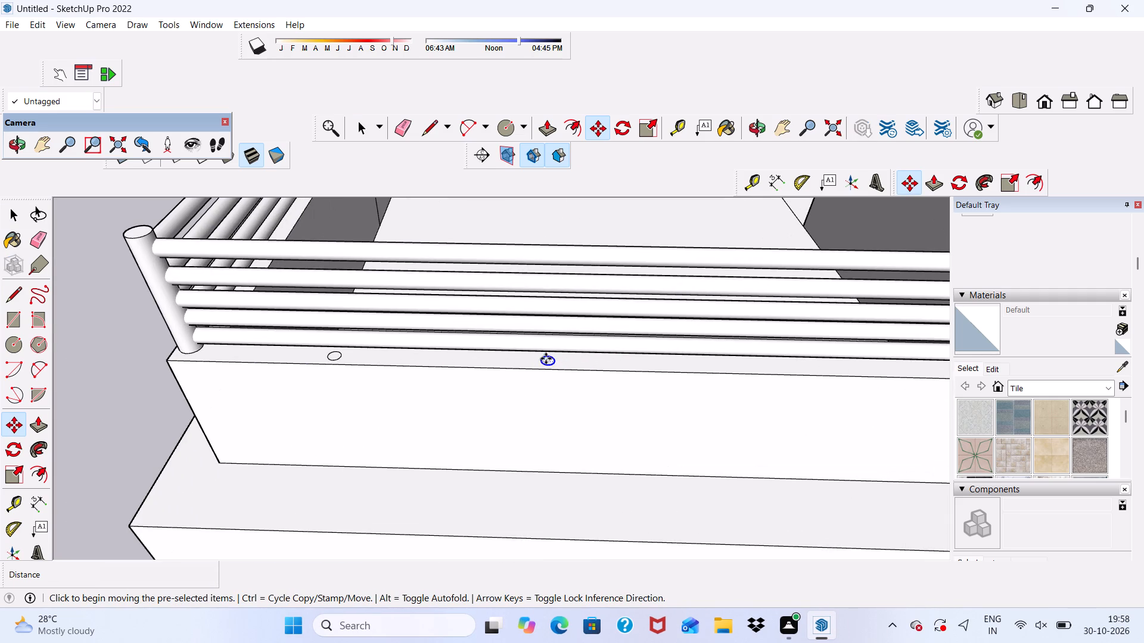
scroll(701, 343, "down", 2)
scroll(769, 370, "up", 2)
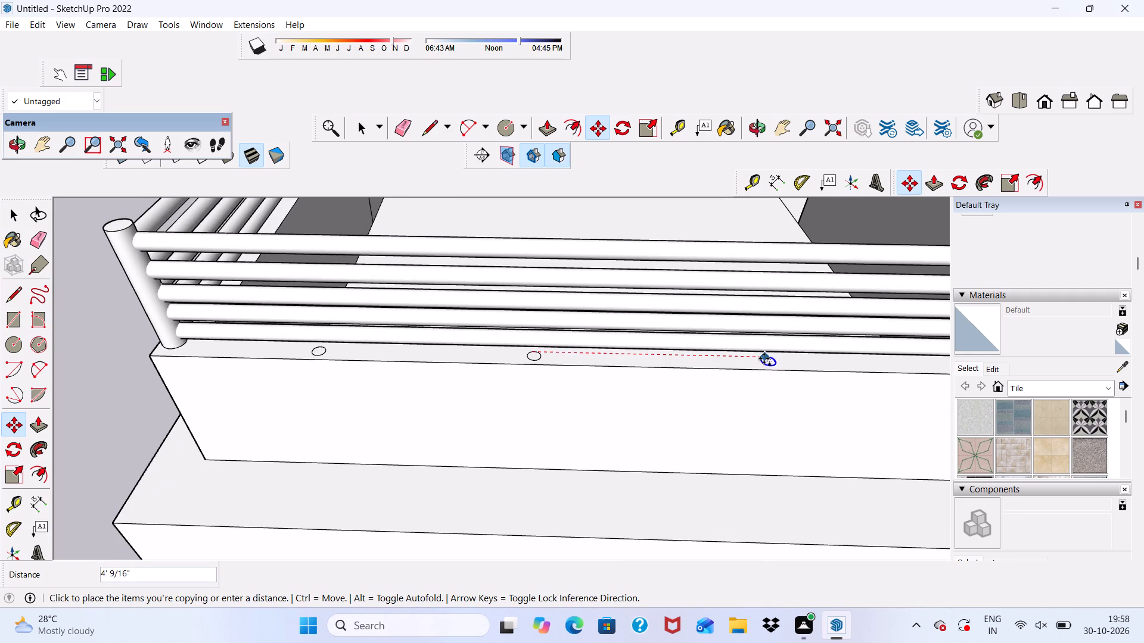
left_click(764, 358)
Copy the third small circle about 3' 6 11/16" farther along the parapet top for a fourth post position.
scroll(558, 358, "down", 5)
scroll(674, 365, "up", 5)
left_click(683, 361)
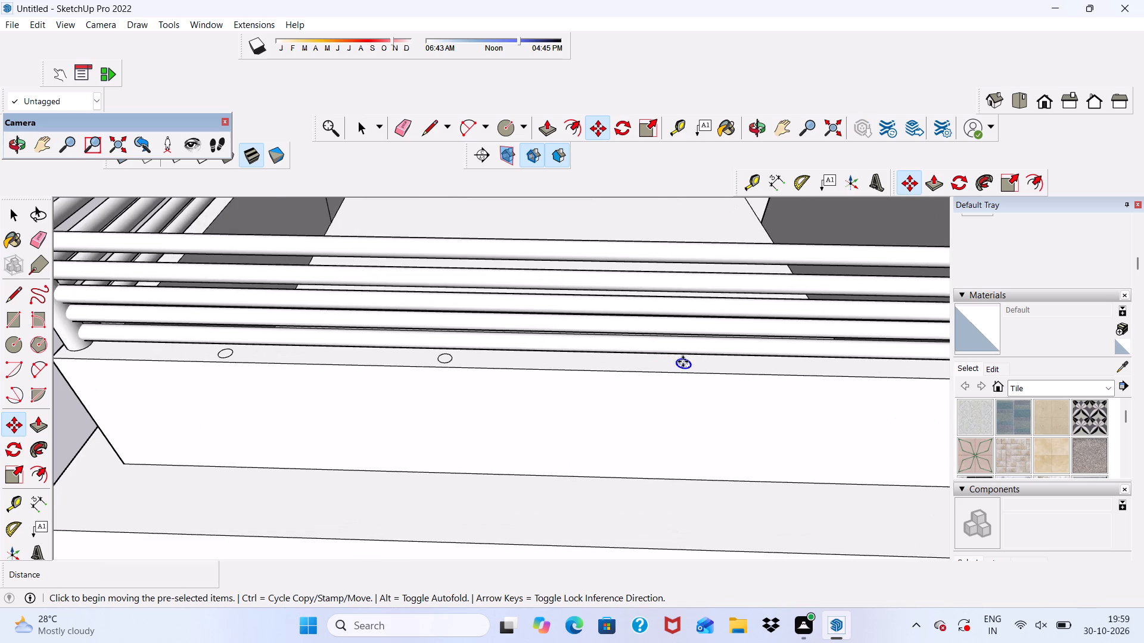
scroll(570, 369, "down", 3)
scroll(795, 363, "up", 3)
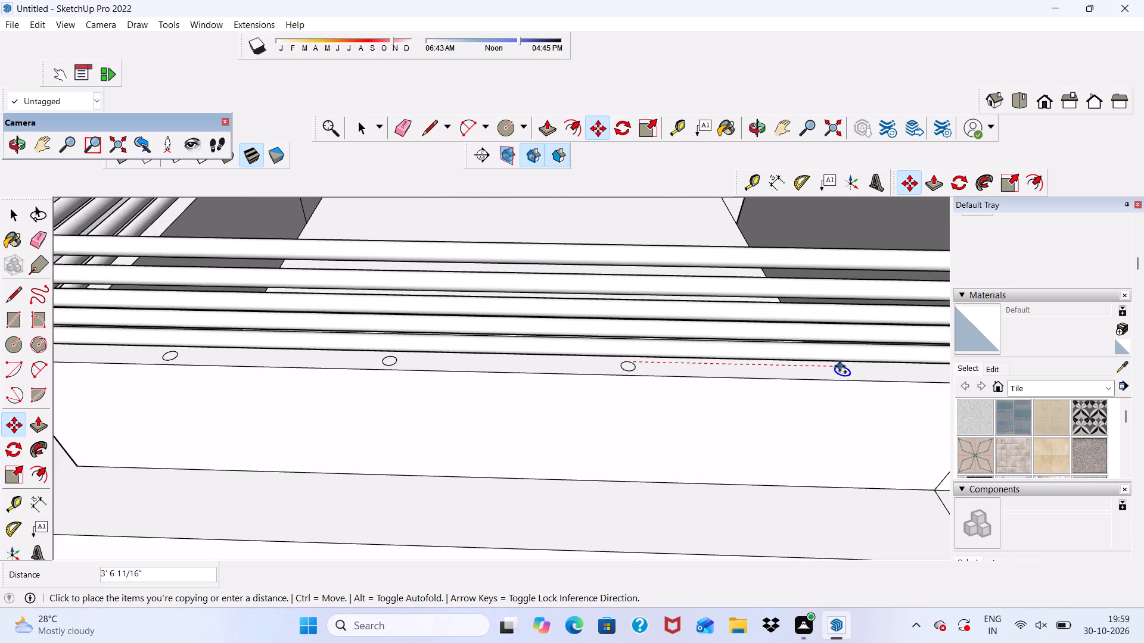
left_click(840, 366)
Copy the fourth small circle onto the adjoining parapet top around the corner, near the corner post, about 14' 3 7/16" away.
scroll(591, 342, "down", 6)
scroll(635, 379, "up", 3)
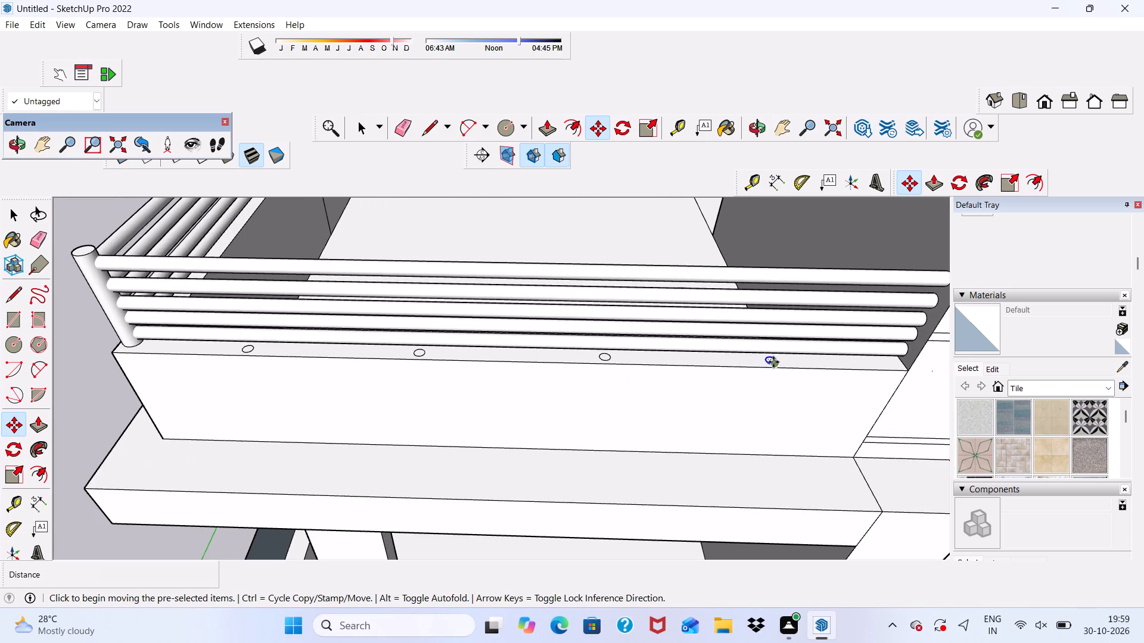
left_click(772, 359)
scroll(682, 366, "down", 11)
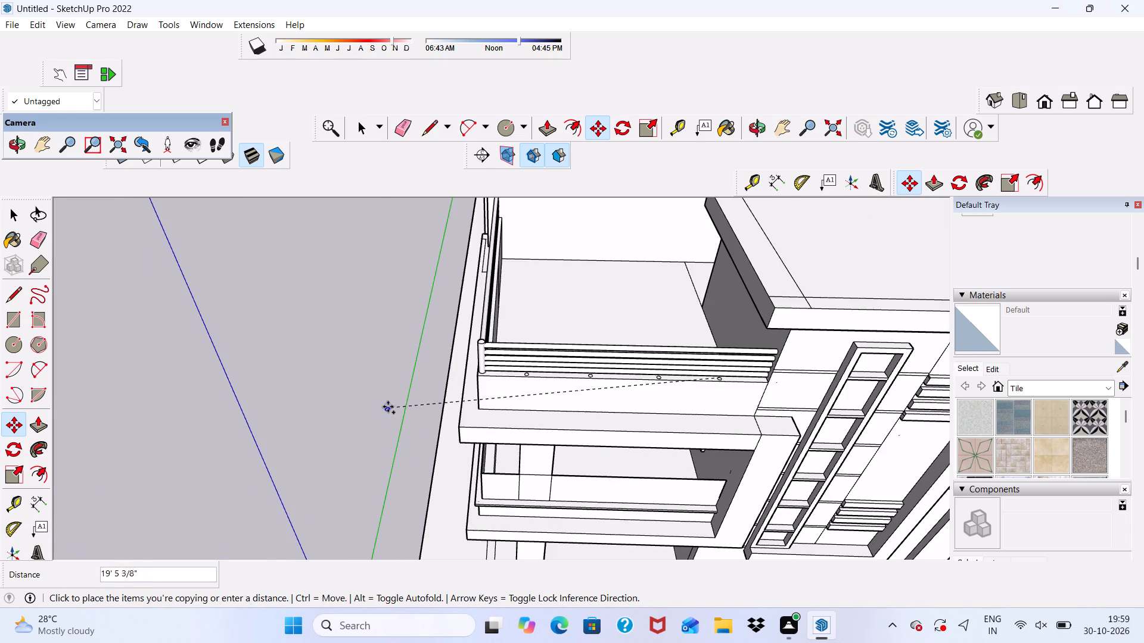
middle_click_drag(388, 403, 719, 345)
scroll(580, 293, "up", 12)
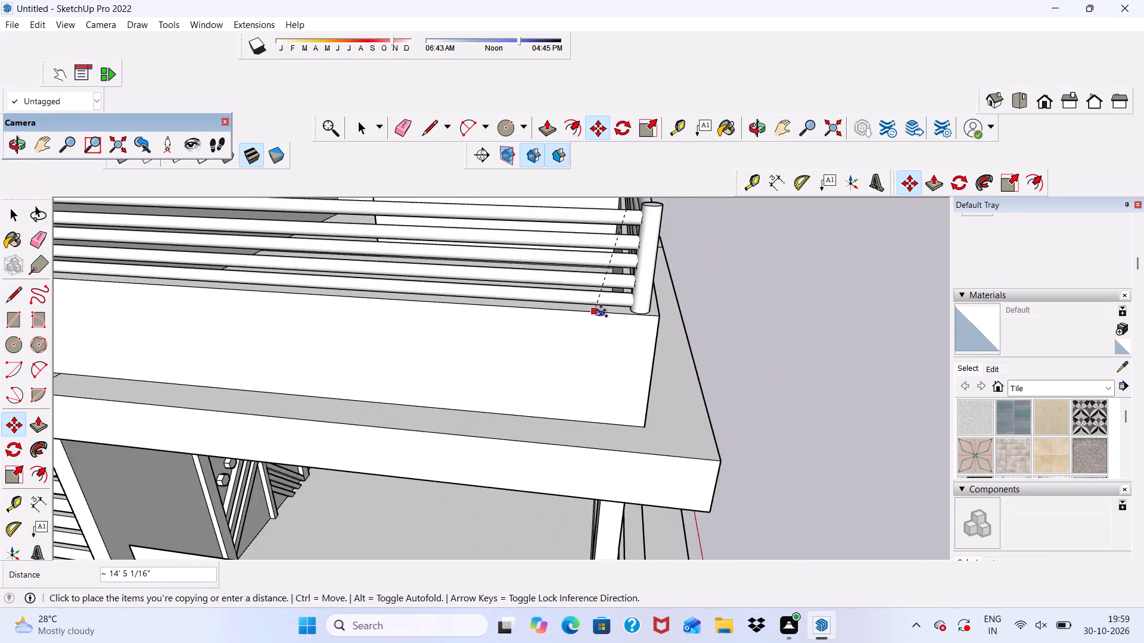
scroll(601, 310, "up", 8)
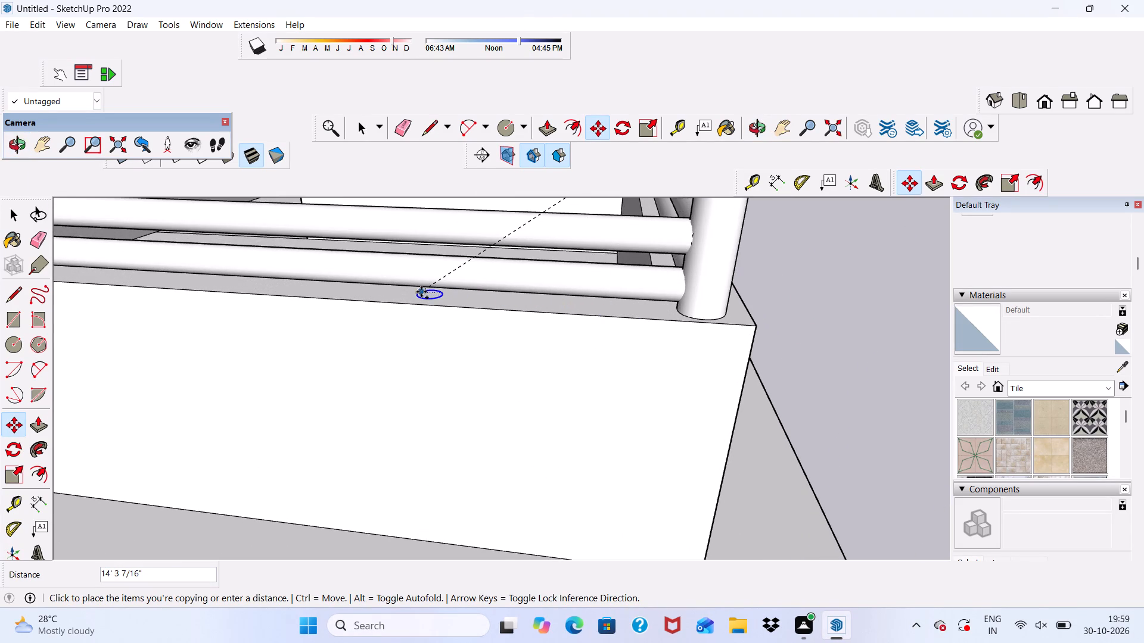
left_click(421, 292)
Copy the adjoining parapet's small circle about 5' 10 13/16" along its top, away from the corner post.
scroll(430, 288, "down", 9)
middle_click_drag(519, 303, 649, 326)
scroll(498, 335, "up", 8)
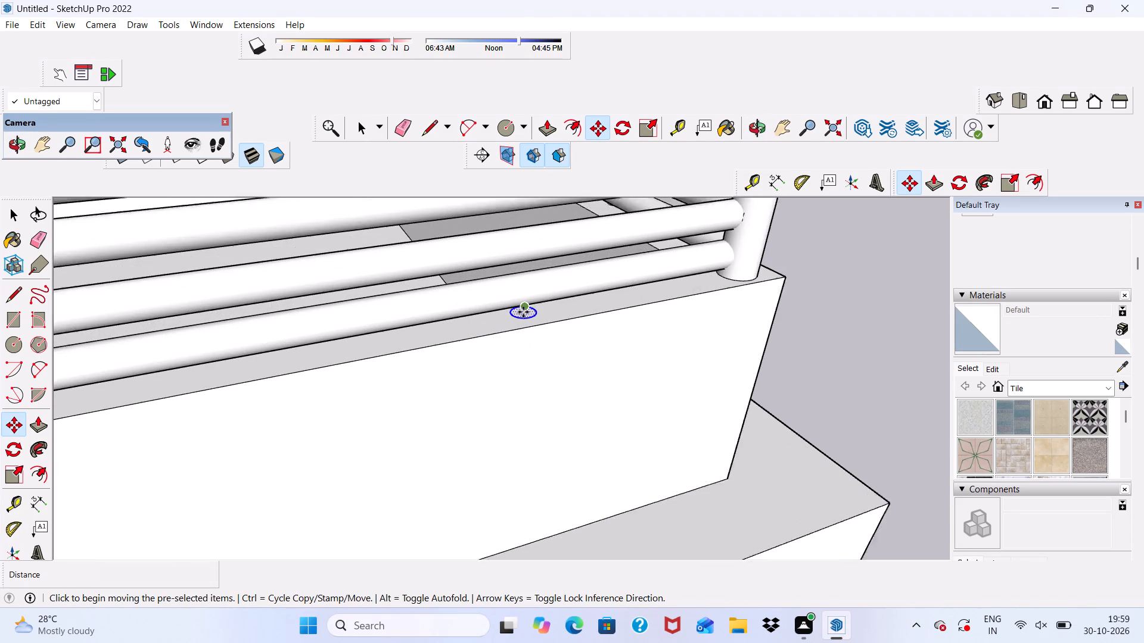
scroll(523, 312, "up", 1)
left_click(523, 315)
scroll(373, 326, "down", 15)
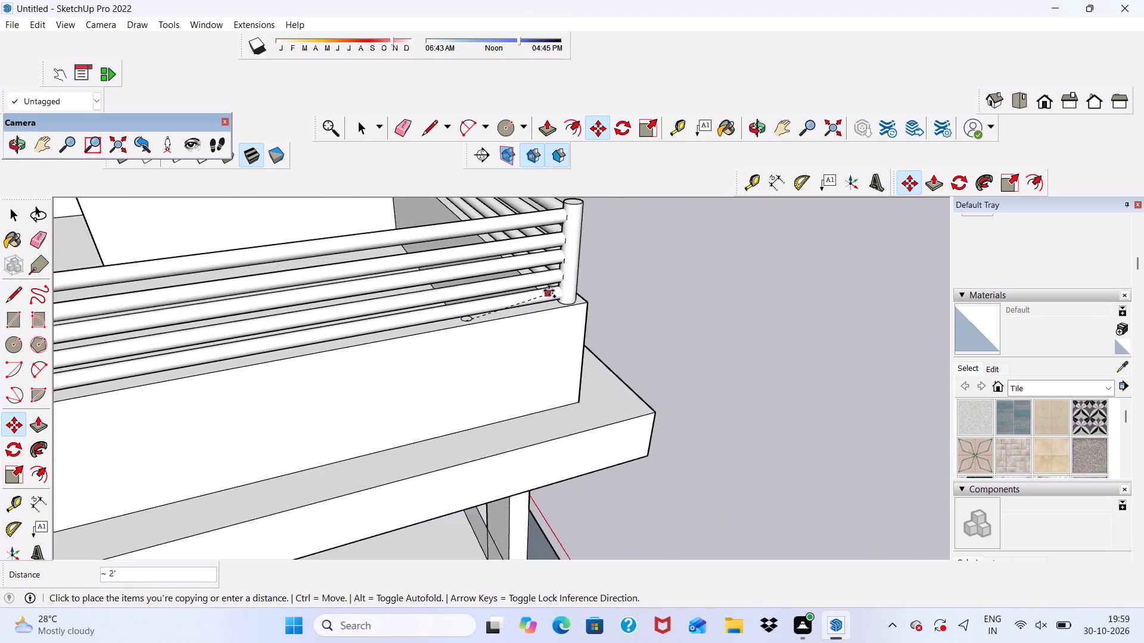
scroll(549, 291, "down", 2)
scroll(471, 352, "up", 7)
scroll(355, 317, "up", 8)
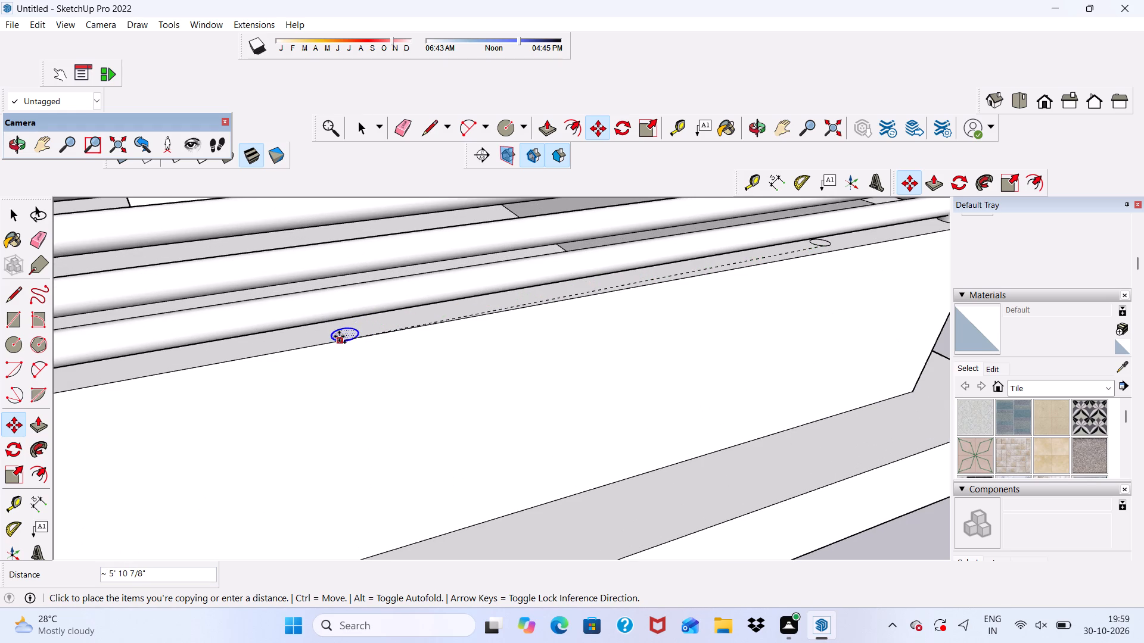
scroll(338, 336, "up", 3)
left_click(338, 336)
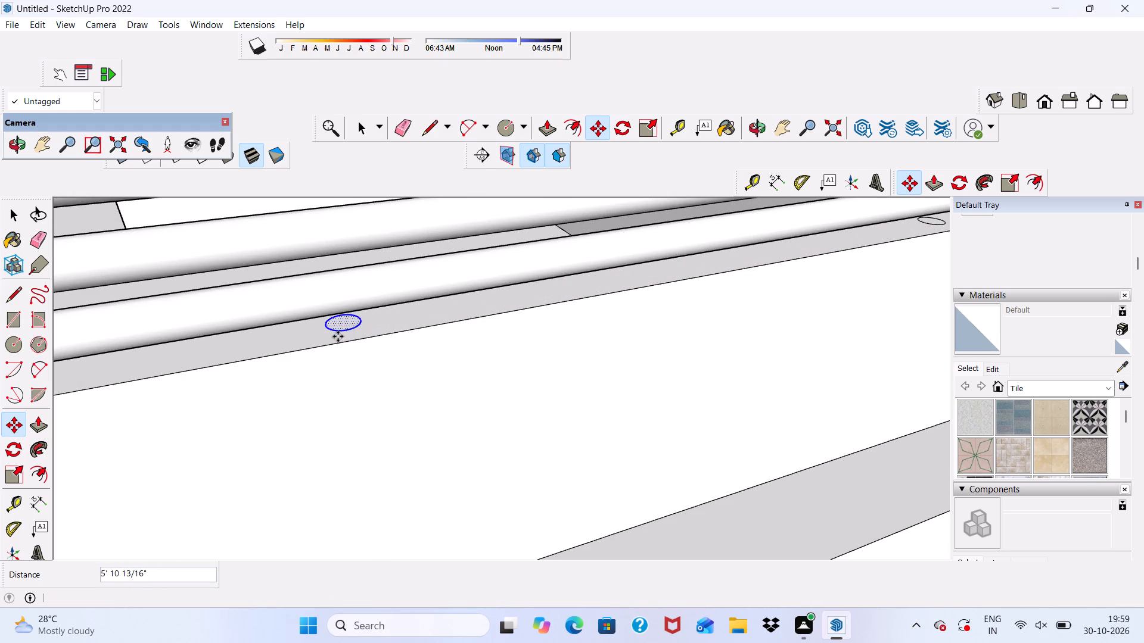
Copy the adjoining parapet's second circle about 5' 3 7/8" farther along for a third post position.
scroll(338, 336, "down", 12)
middle_click_drag(521, 305, 505, 327)
scroll(508, 269, "down", 5)
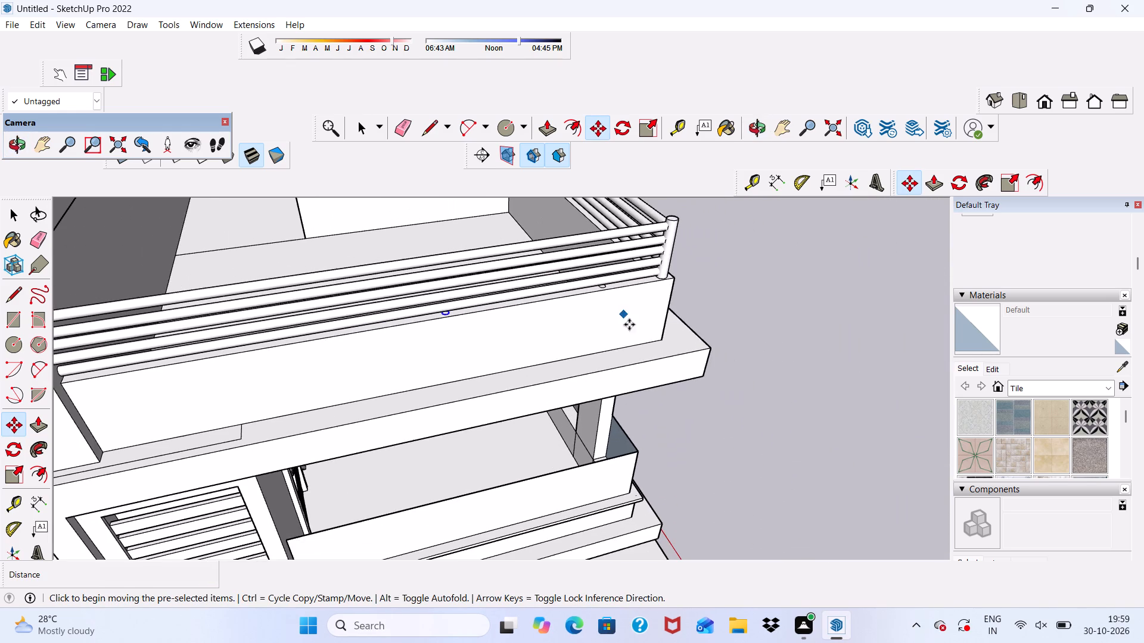
scroll(441, 320, "up", 11)
left_click(447, 313)
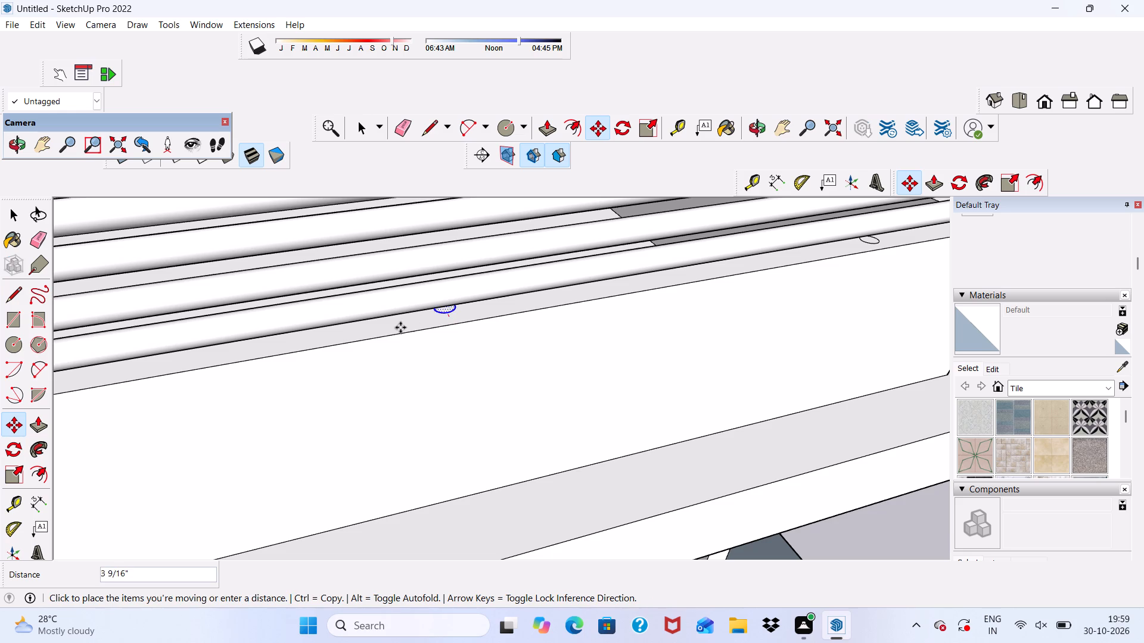
scroll(399, 323, "down", 10)
scroll(356, 352, "up", 5)
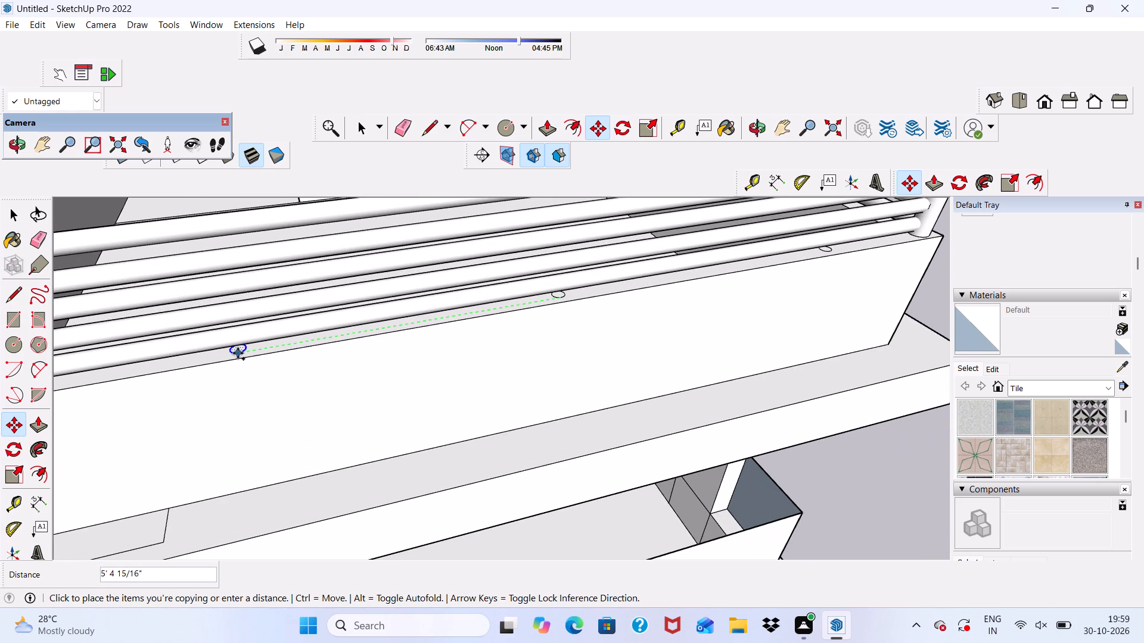
left_click(244, 351)
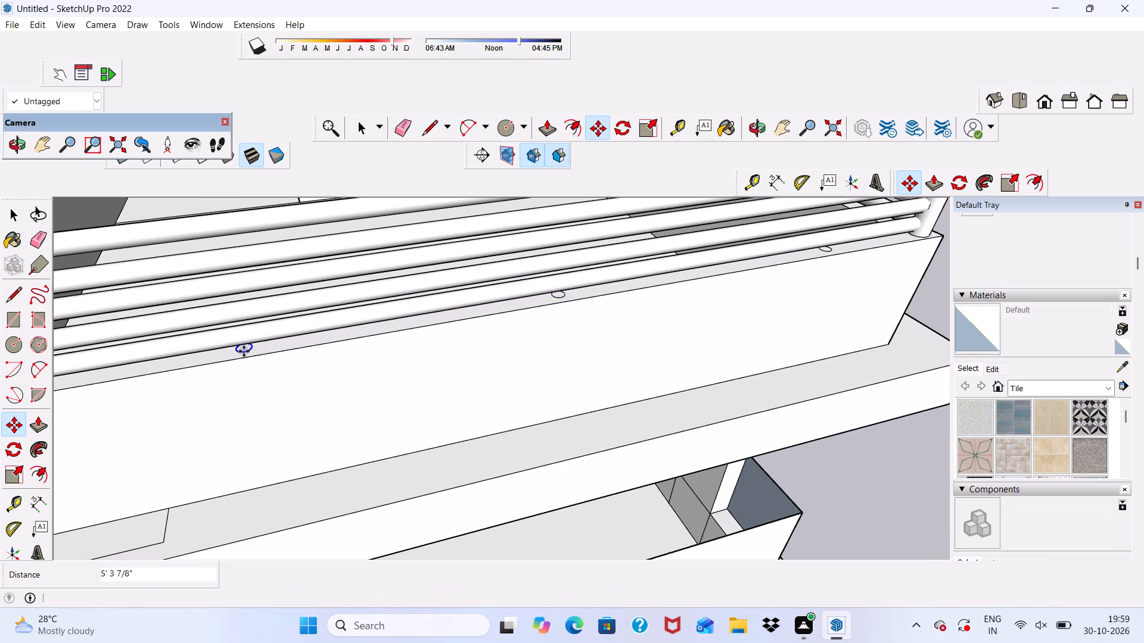
Copy the adjoining parapet's third circle about 4' 8" farther along, close to the free ends of the bars.
scroll(301, 332, "down", 10)
scroll(275, 343, "up", 16)
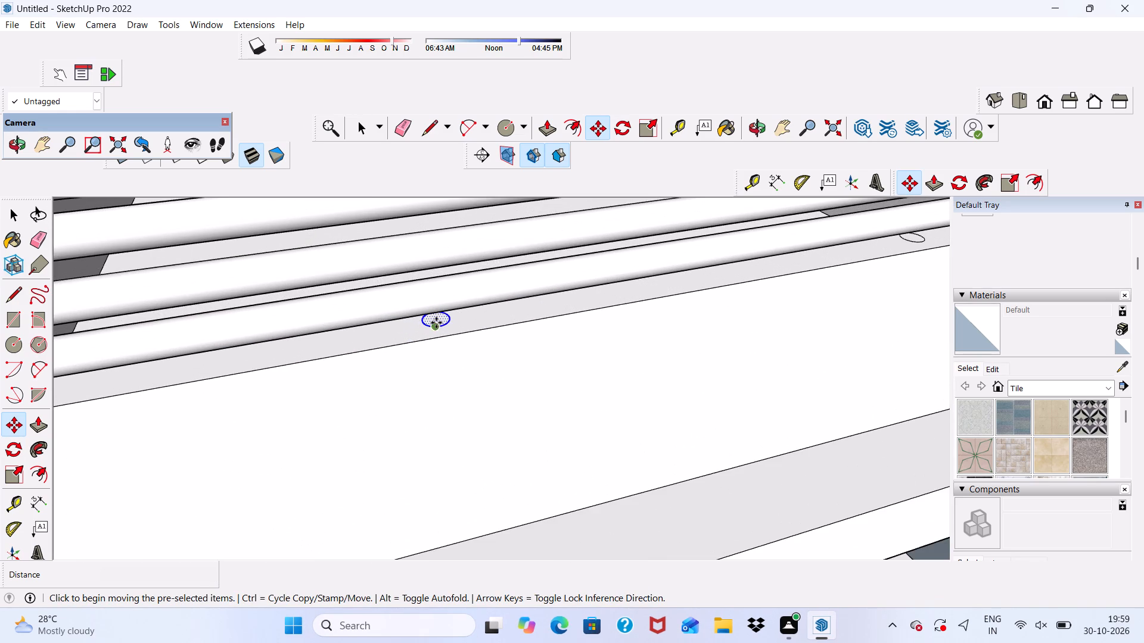
left_click(436, 323)
scroll(372, 345, "down", 5)
scroll(247, 347, "down", 10)
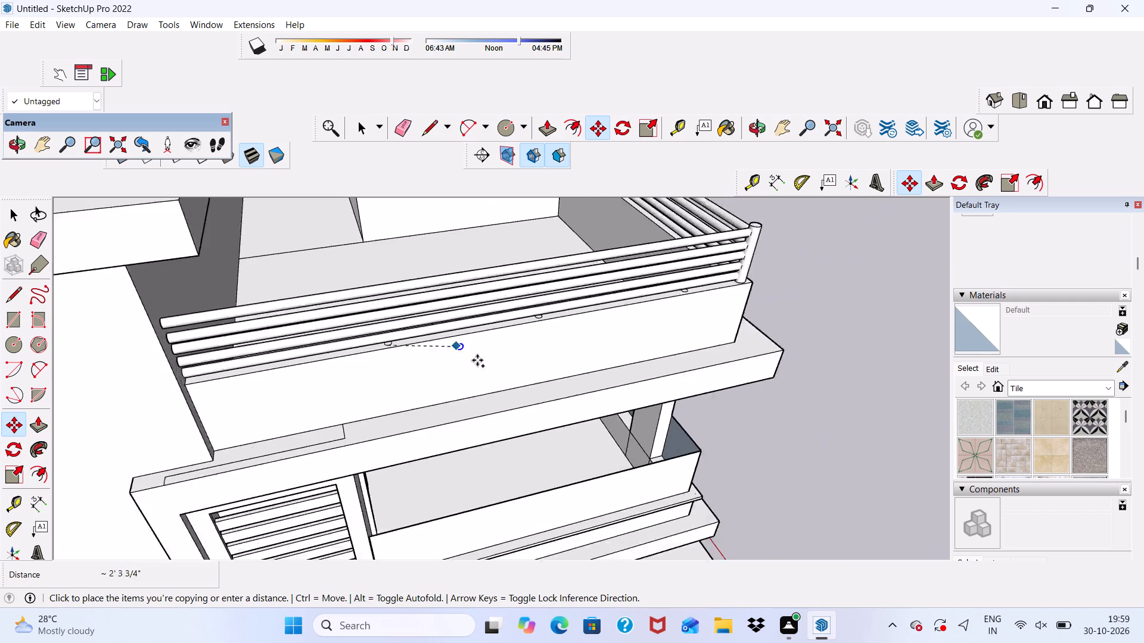
scroll(477, 360, "down", 3)
scroll(327, 379, "up", 7)
scroll(273, 363, "up", 3)
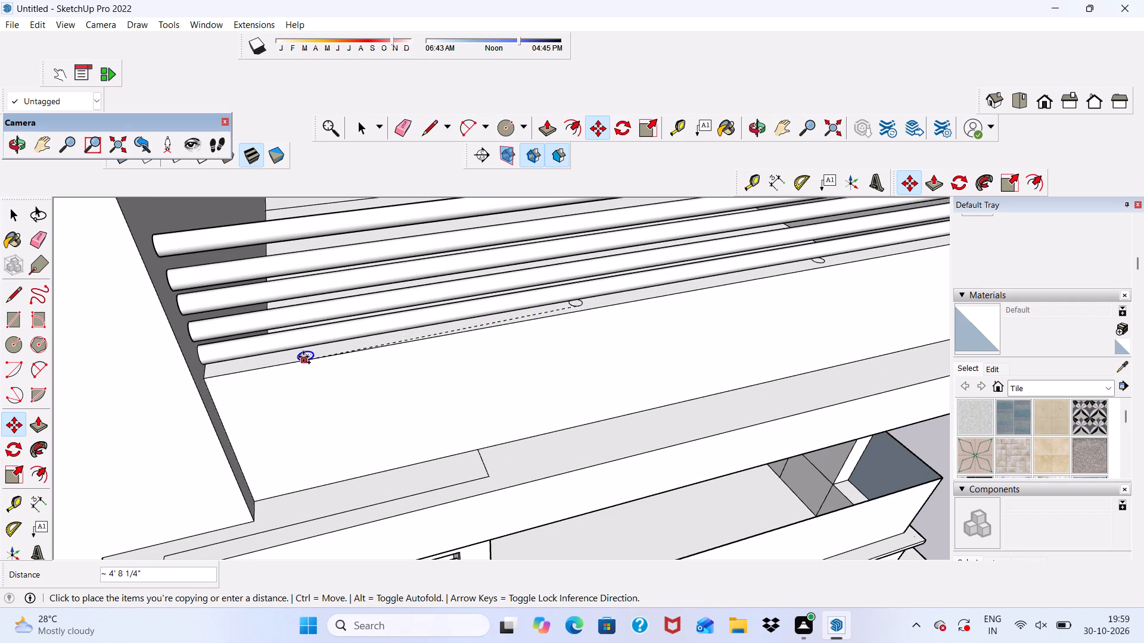
left_click(307, 354)
Pull the circle nearest the free bar ends up about 2' 3 5/16" to form a round intermediate post.
scroll(320, 365, "down", 5)
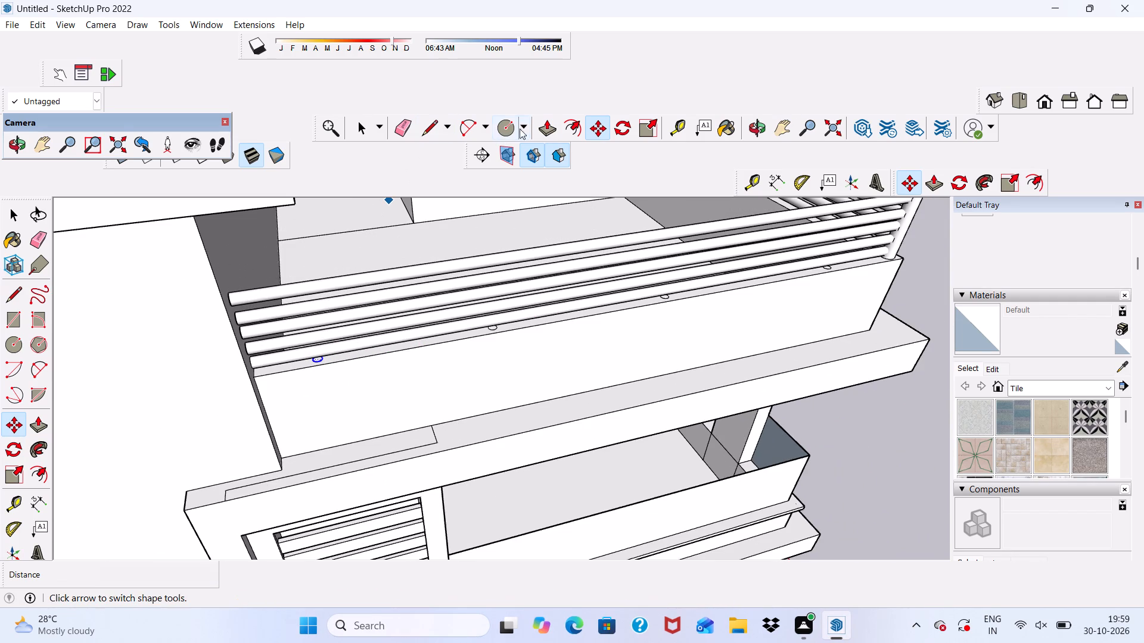
left_click(550, 127)
scroll(360, 321, "up", 14)
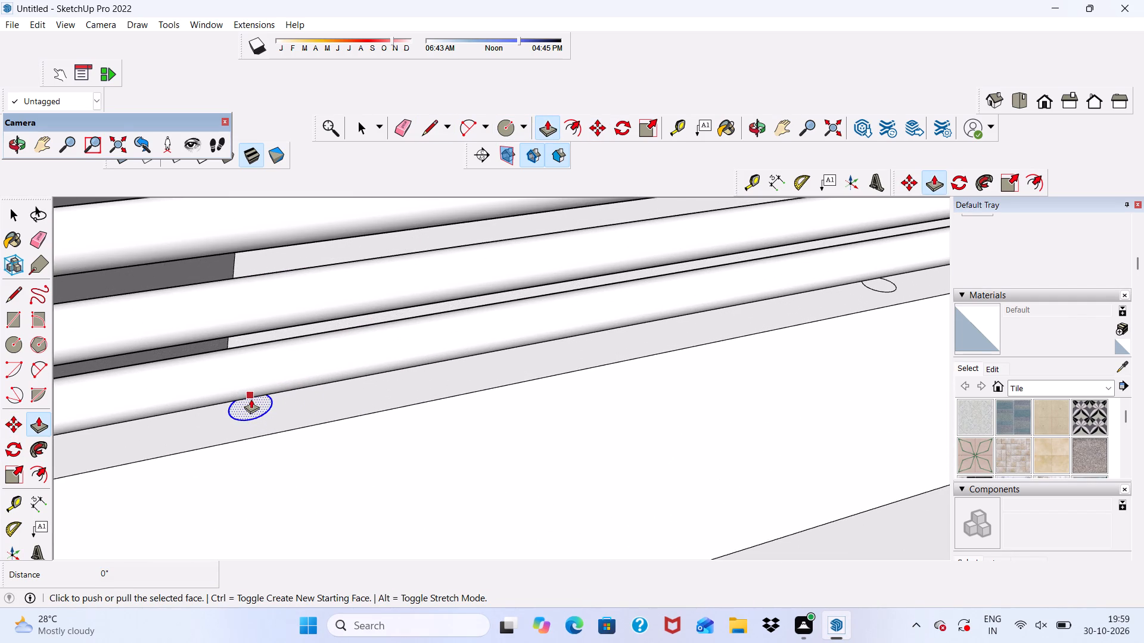
left_click(251, 399)
scroll(205, 291, "down", 15)
scroll(219, 227, "up", 2)
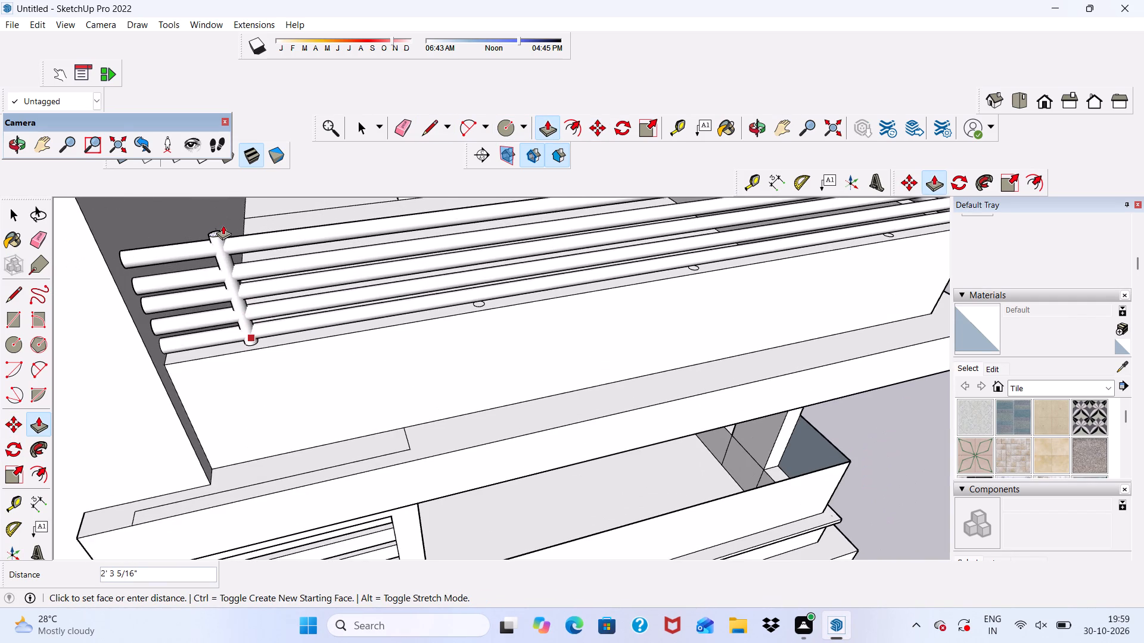
left_click(223, 230)
key("space")
Pull the neighbouring circle on the same parapet up about 2' 2 1/8" to form a second intermediate post.
middle_click_drag(438, 293, 331, 324)
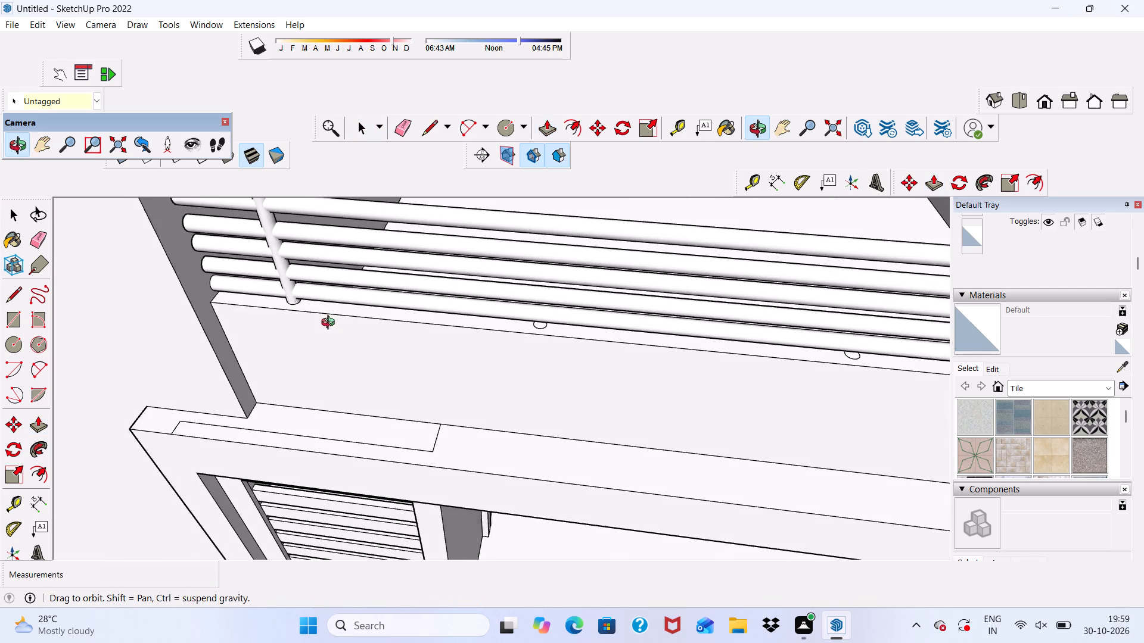
middle_click_drag(331, 324, 329, 324)
scroll(505, 307, "up", 9)
left_click(549, 331)
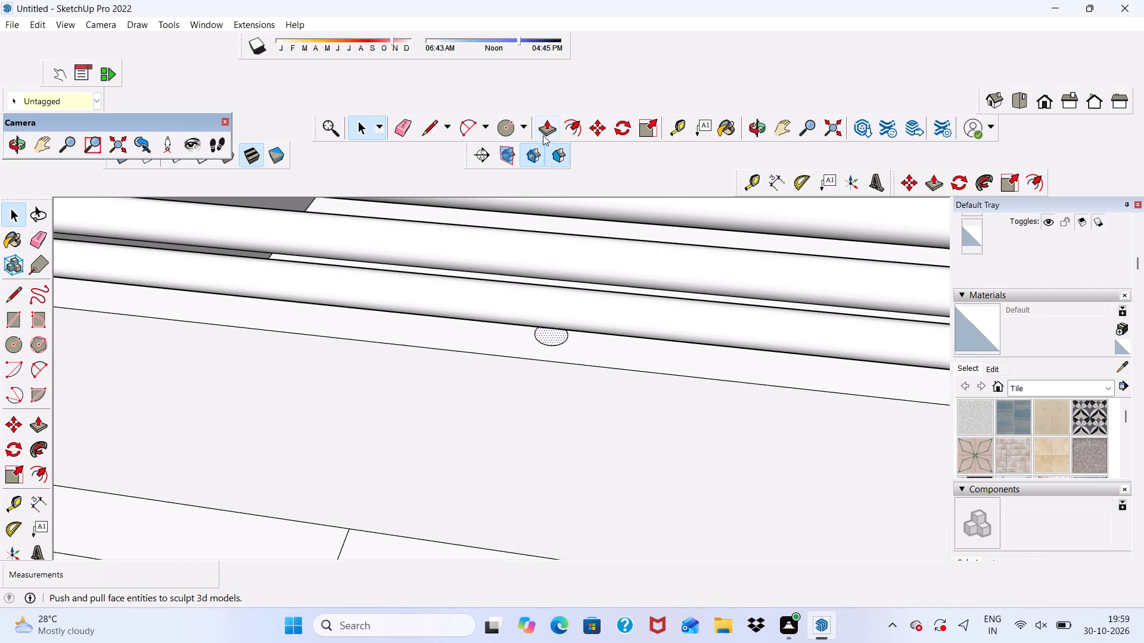
left_click(543, 132)
left_click(548, 323)
scroll(529, 248, "down", 5)
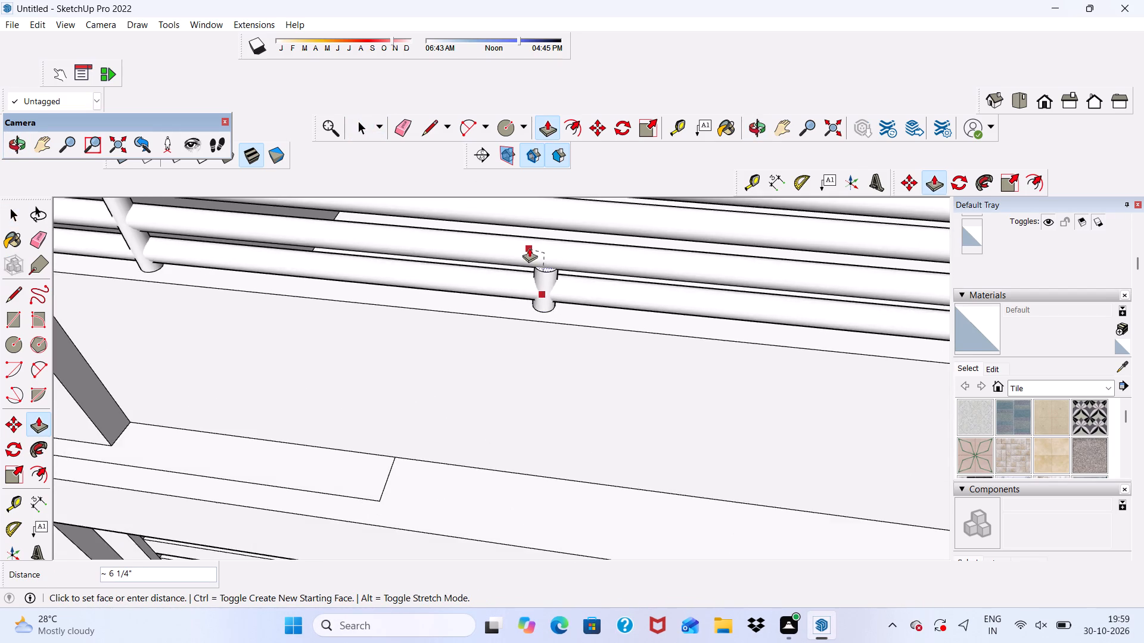
scroll(529, 248, "down", 15)
scroll(521, 205, "up", 3)
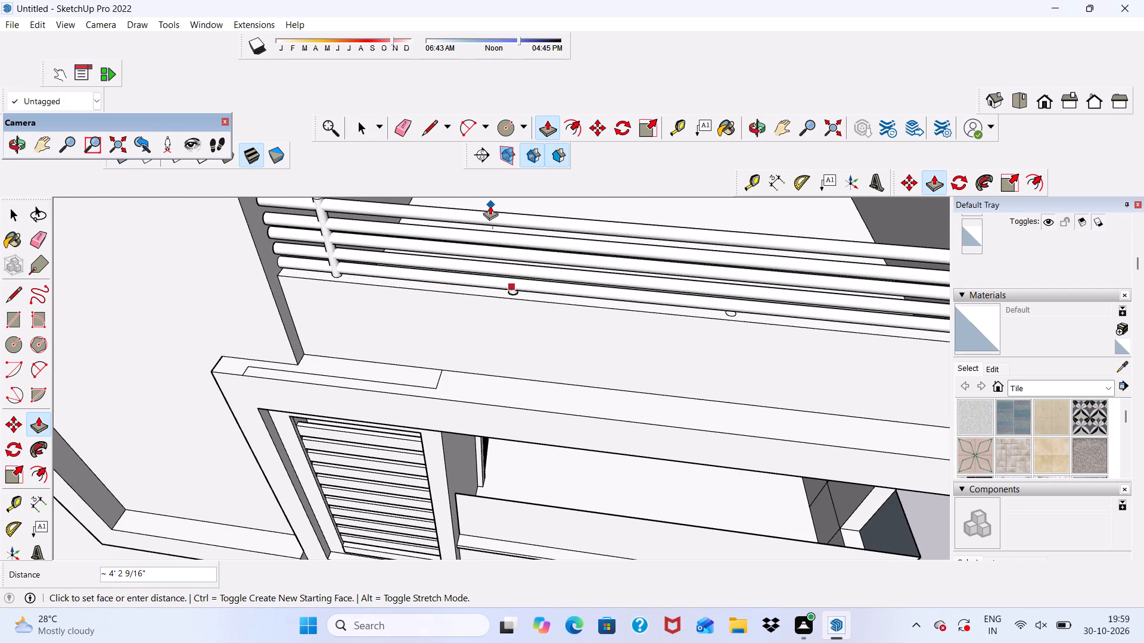
scroll(518, 219, "up", 5)
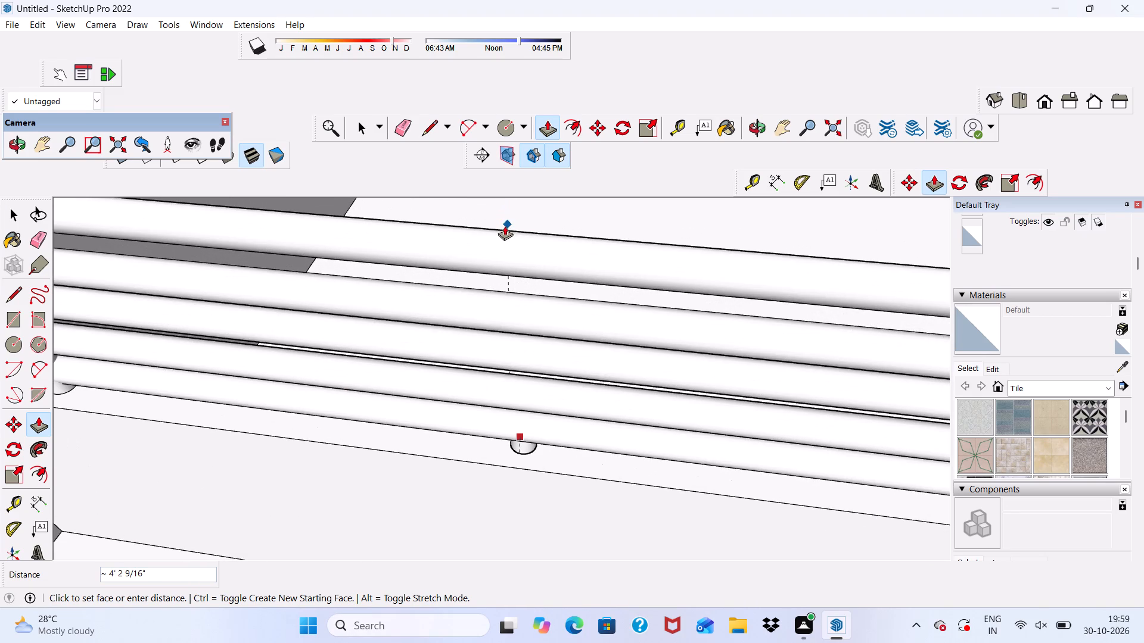
scroll(448, 237, "down", 2)
scroll(482, 219, "up", 2)
scroll(517, 244, "down", 5)
middle_click_drag(504, 253, 332, 201)
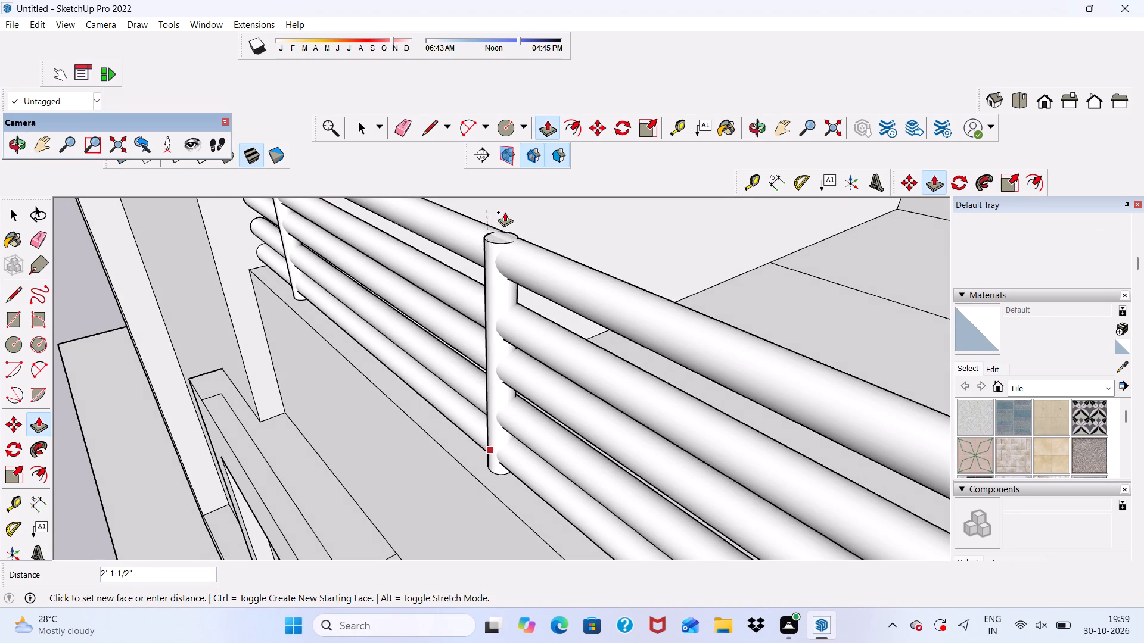
left_click(486, 202)
Pull the following circle towards the corner post up about 2' 2 11/16" to form a third intermediate post.
scroll(429, 242, "down", 3)
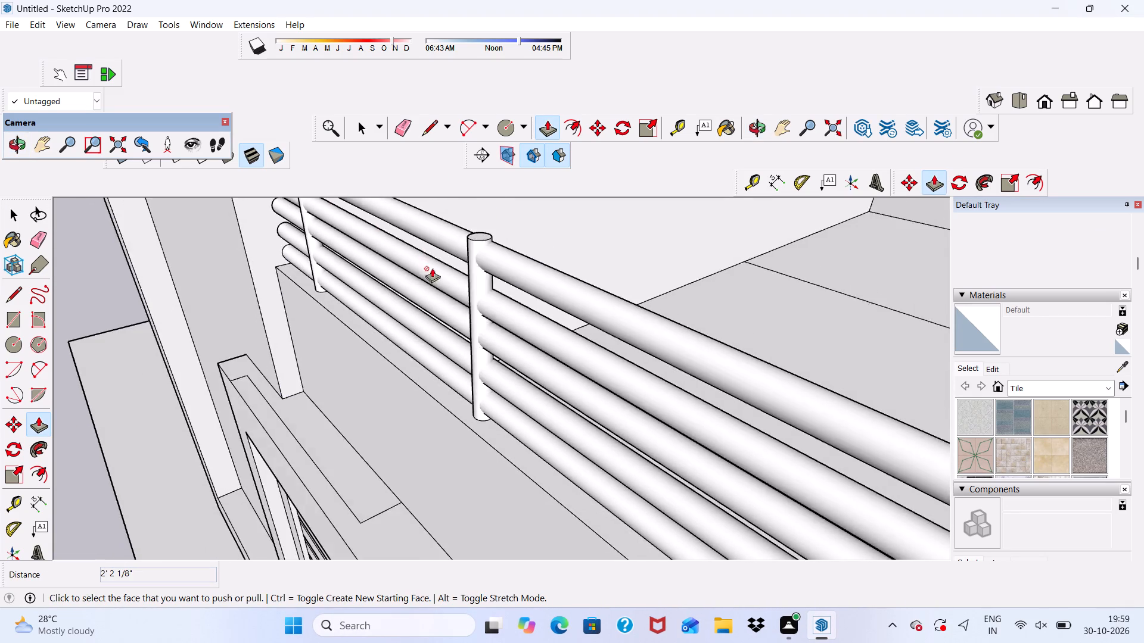
scroll(432, 268, "down", 14)
scroll(480, 370, "up", 20)
scroll(480, 370, "up", 1)
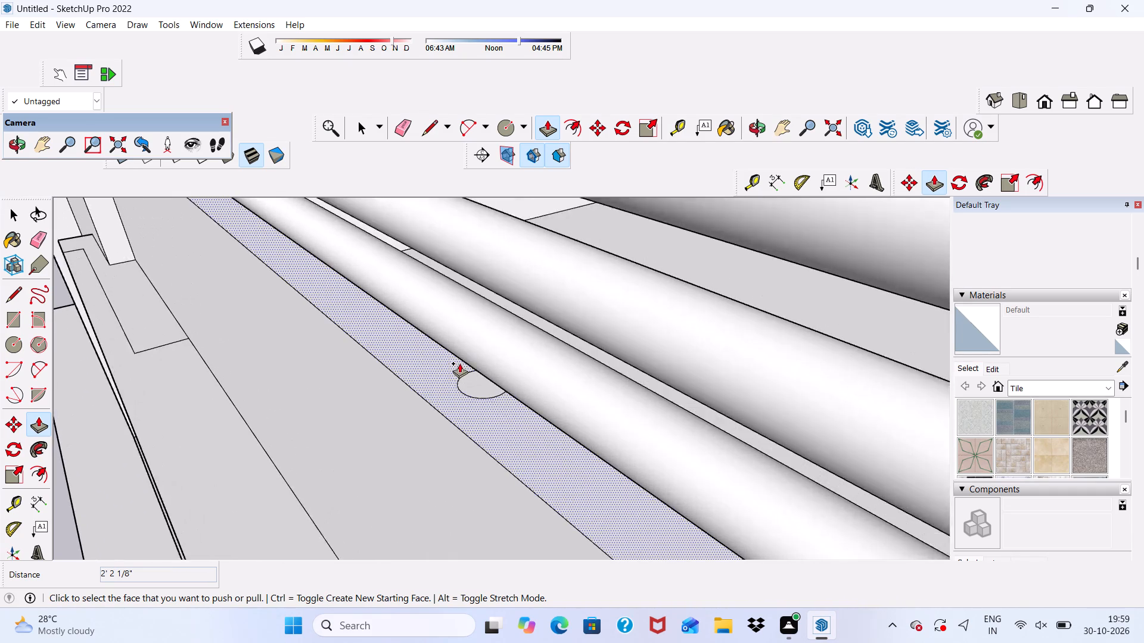
left_click(474, 383)
scroll(467, 298, "down", 20)
scroll(467, 298, "down", 1)
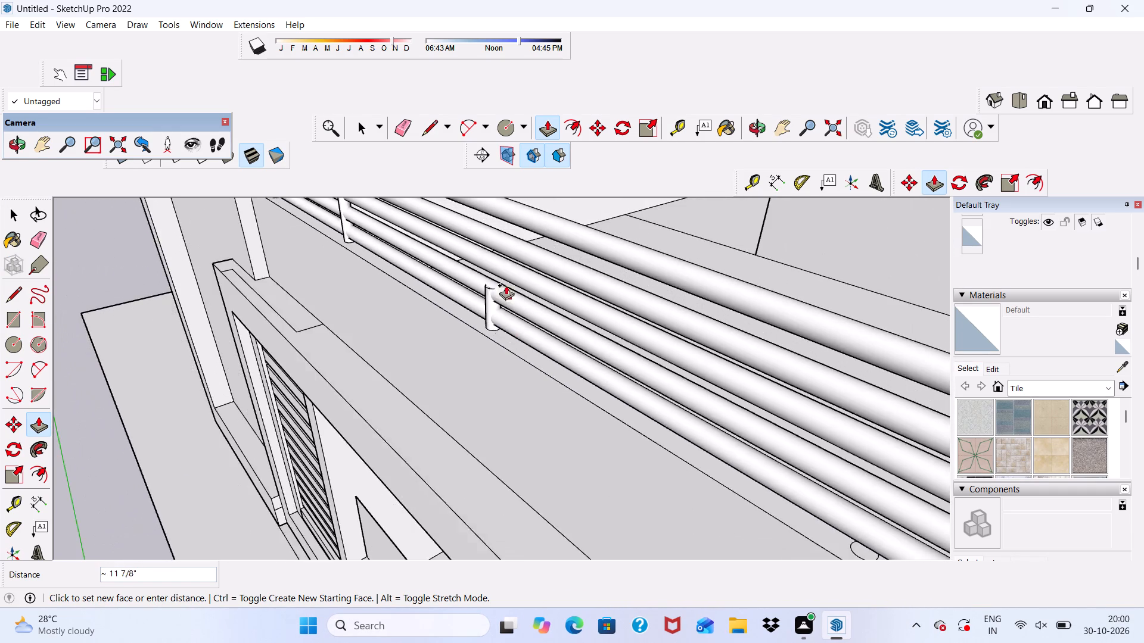
scroll(506, 285, "down", 3)
scroll(514, 239, "up", 2)
left_click(506, 238)
Pull this parapet's last circle, nearest the corner post, up about 2' 4 1/16" to form the fourth intermediate post.
scroll(411, 243, "down", 6)
scroll(617, 386, "up", 14)
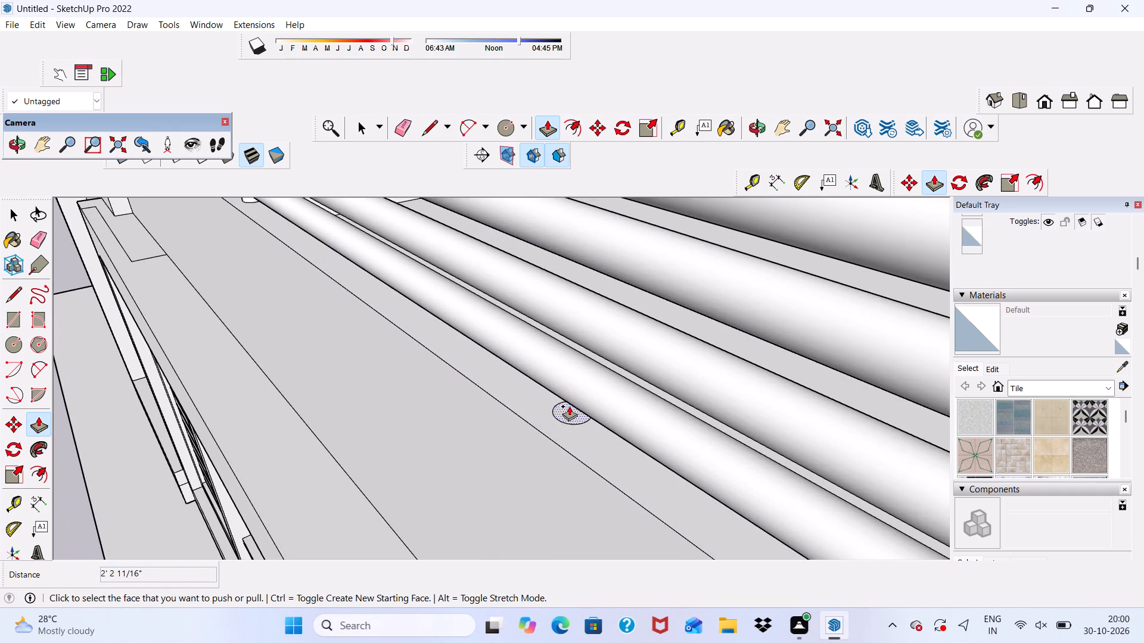
left_click(569, 406)
scroll(558, 295, "down", 15)
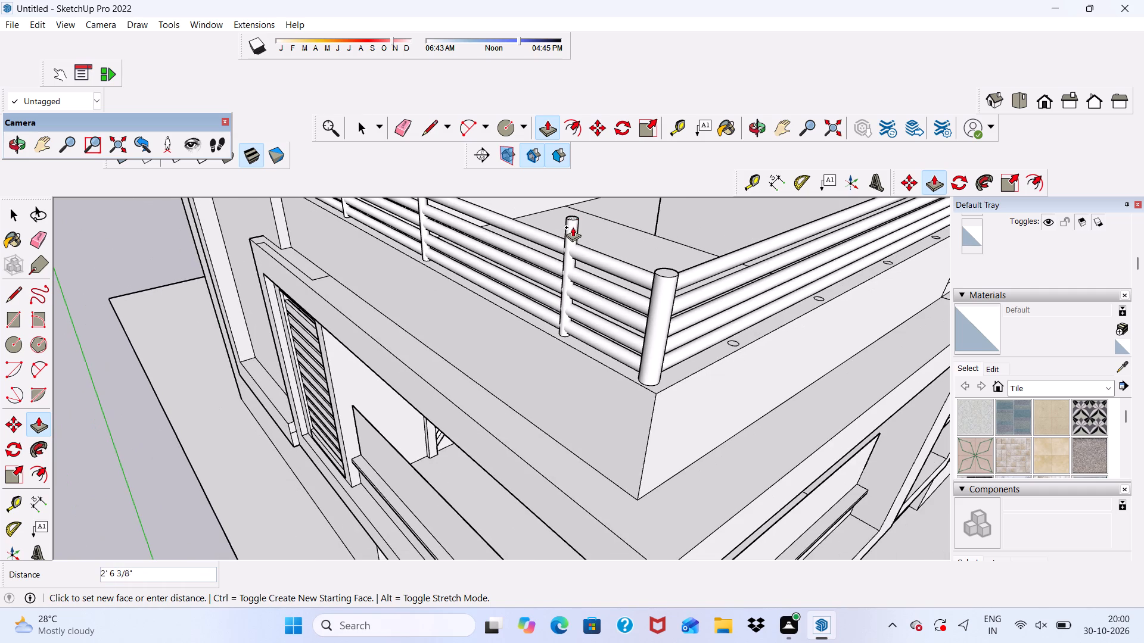
left_click(569, 233)
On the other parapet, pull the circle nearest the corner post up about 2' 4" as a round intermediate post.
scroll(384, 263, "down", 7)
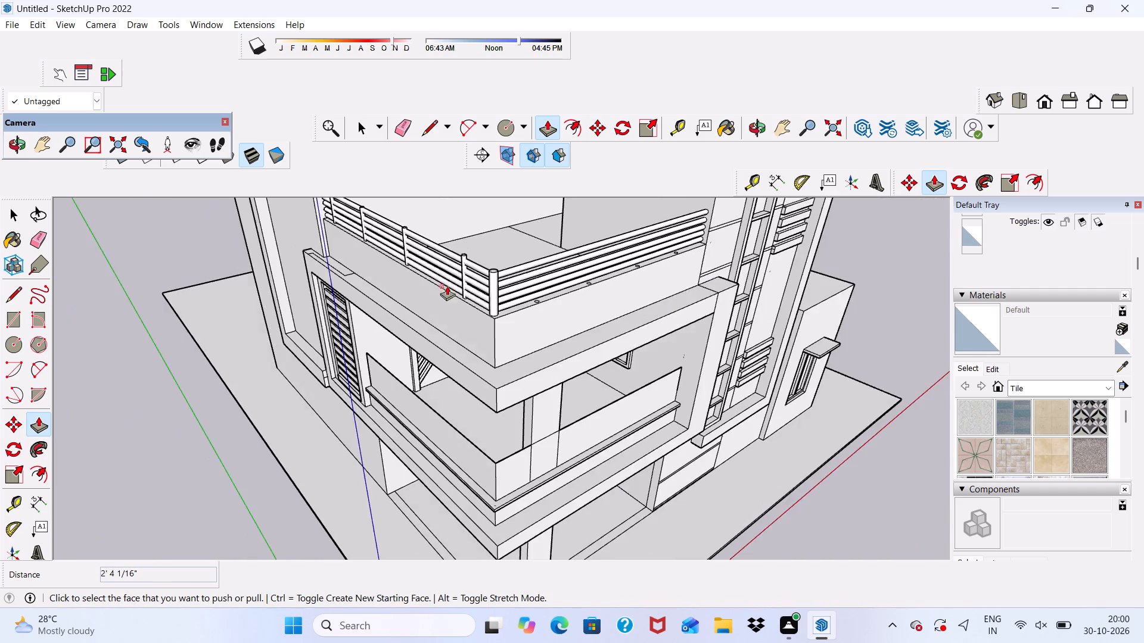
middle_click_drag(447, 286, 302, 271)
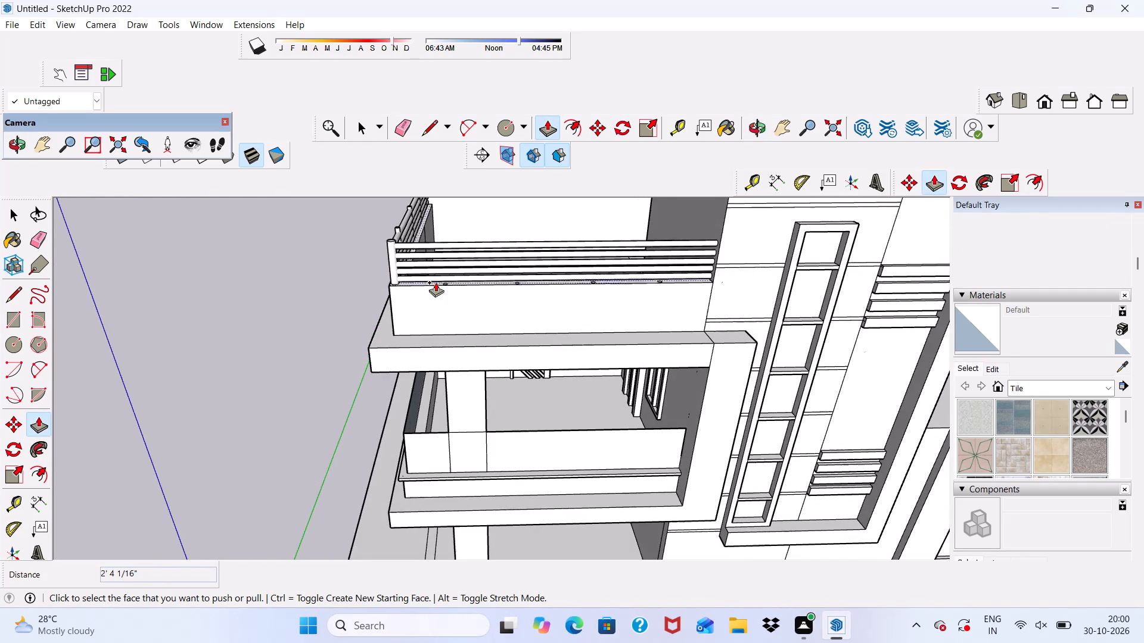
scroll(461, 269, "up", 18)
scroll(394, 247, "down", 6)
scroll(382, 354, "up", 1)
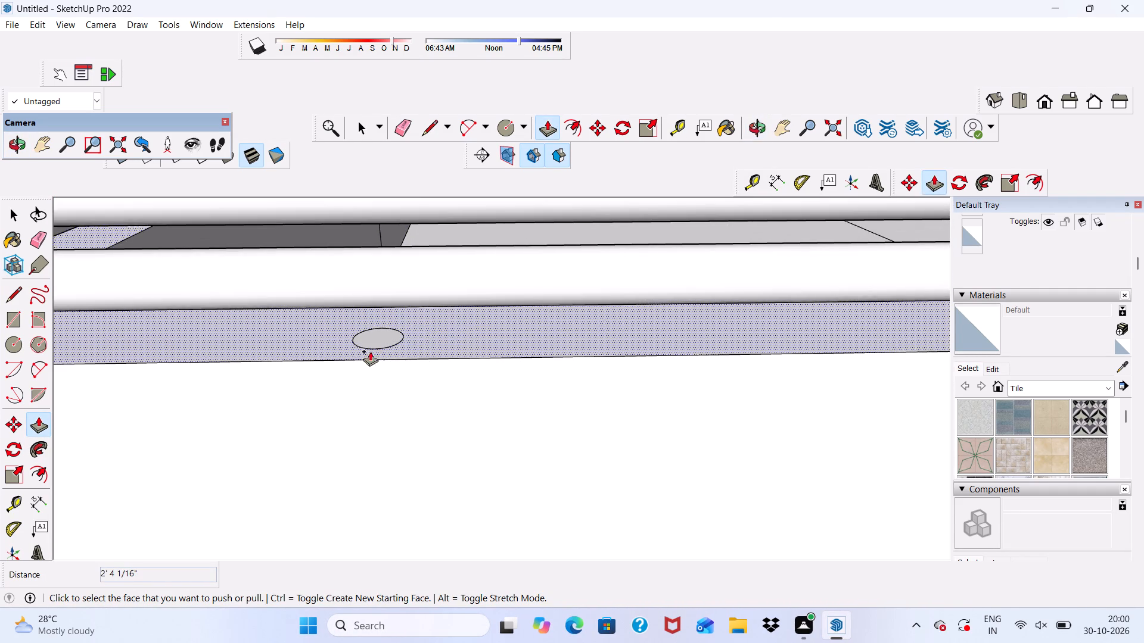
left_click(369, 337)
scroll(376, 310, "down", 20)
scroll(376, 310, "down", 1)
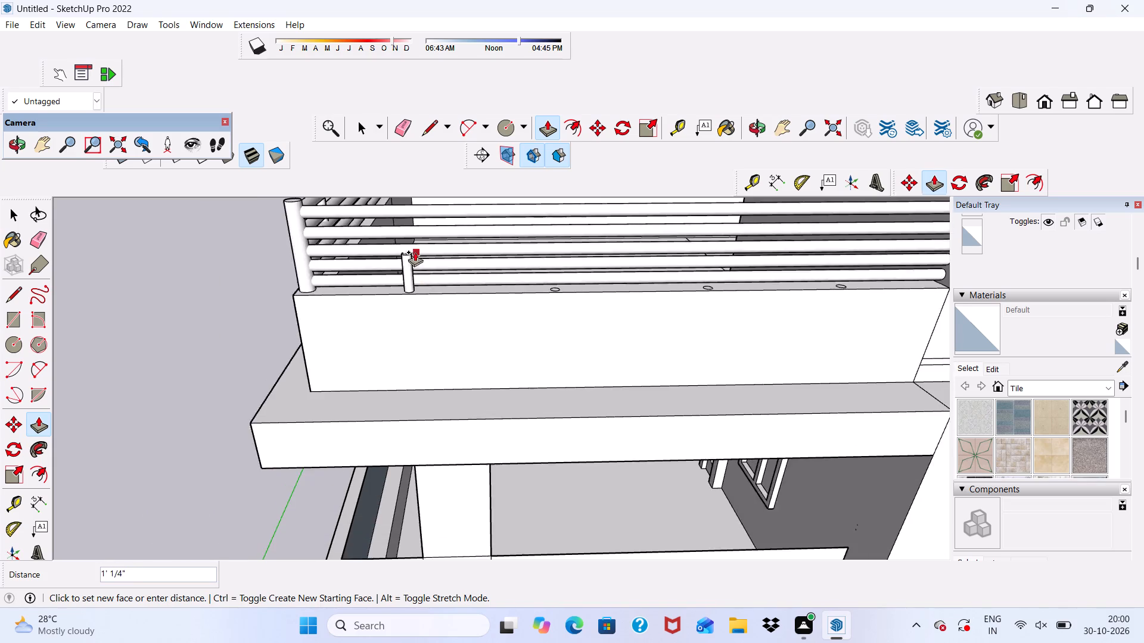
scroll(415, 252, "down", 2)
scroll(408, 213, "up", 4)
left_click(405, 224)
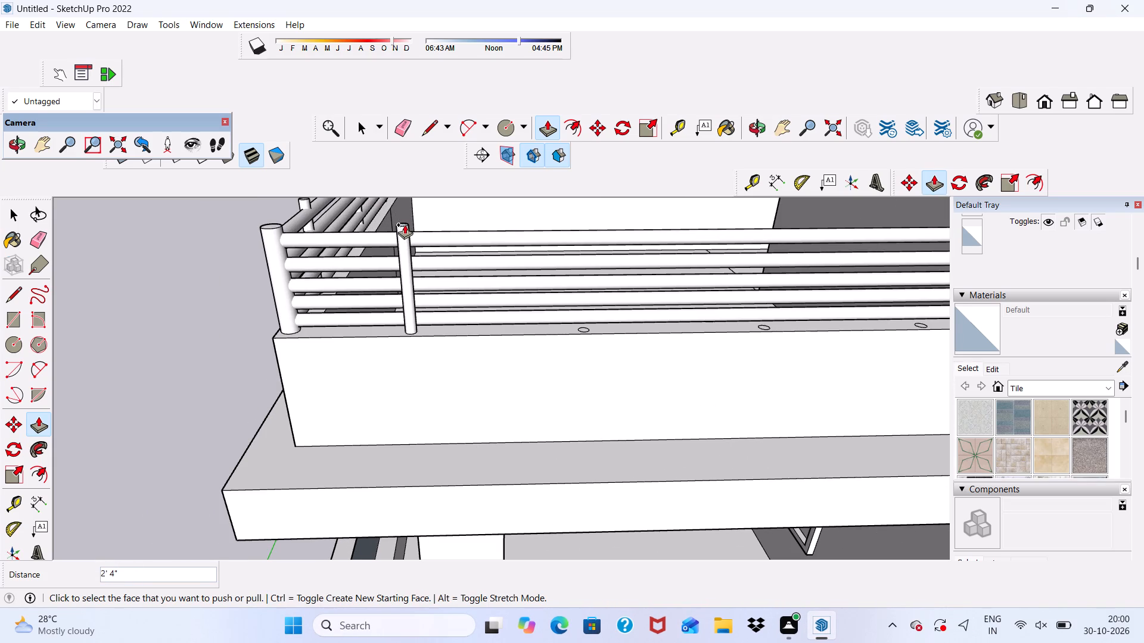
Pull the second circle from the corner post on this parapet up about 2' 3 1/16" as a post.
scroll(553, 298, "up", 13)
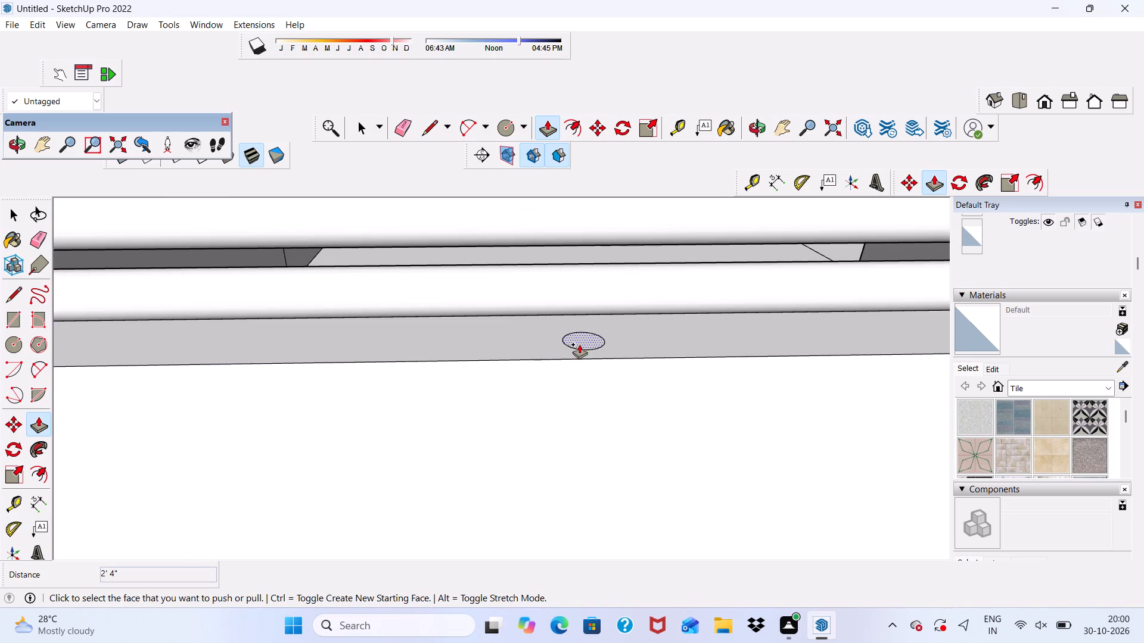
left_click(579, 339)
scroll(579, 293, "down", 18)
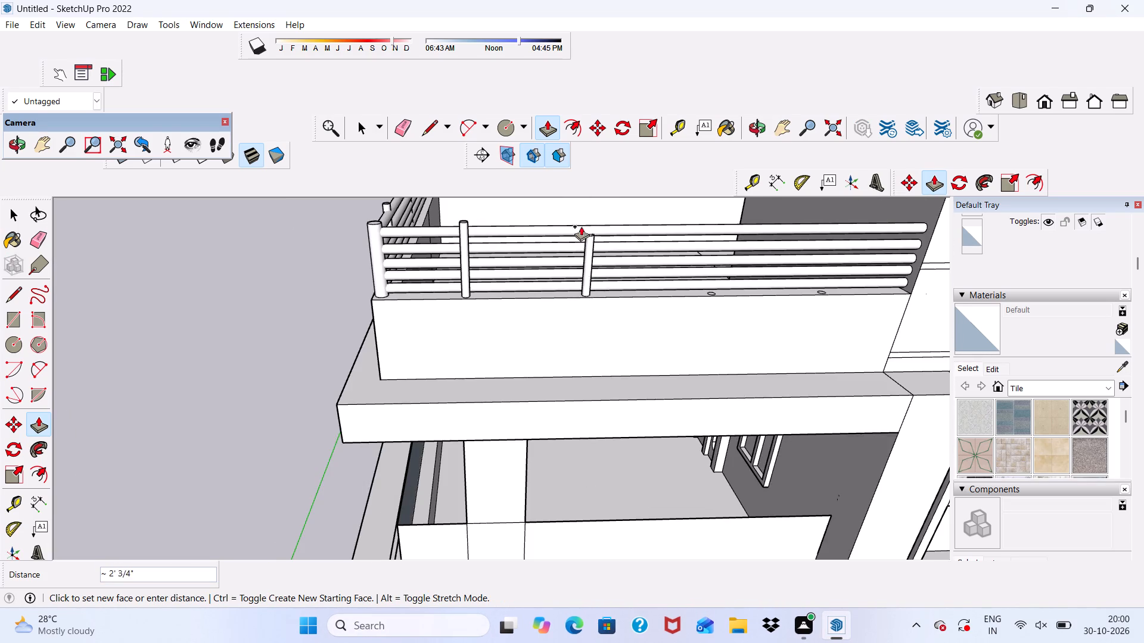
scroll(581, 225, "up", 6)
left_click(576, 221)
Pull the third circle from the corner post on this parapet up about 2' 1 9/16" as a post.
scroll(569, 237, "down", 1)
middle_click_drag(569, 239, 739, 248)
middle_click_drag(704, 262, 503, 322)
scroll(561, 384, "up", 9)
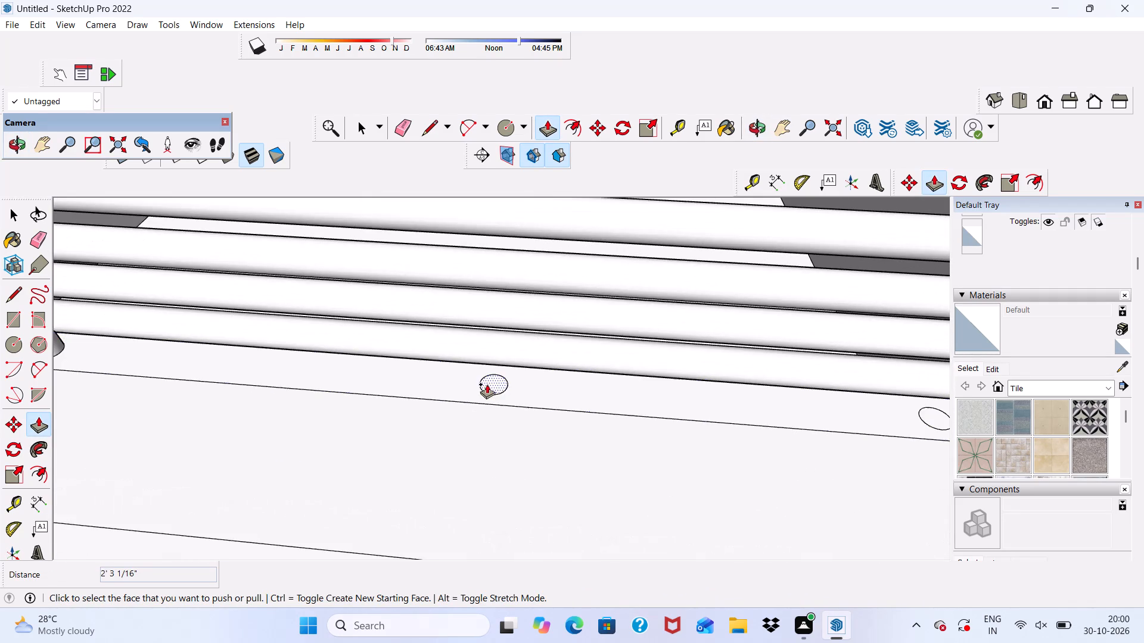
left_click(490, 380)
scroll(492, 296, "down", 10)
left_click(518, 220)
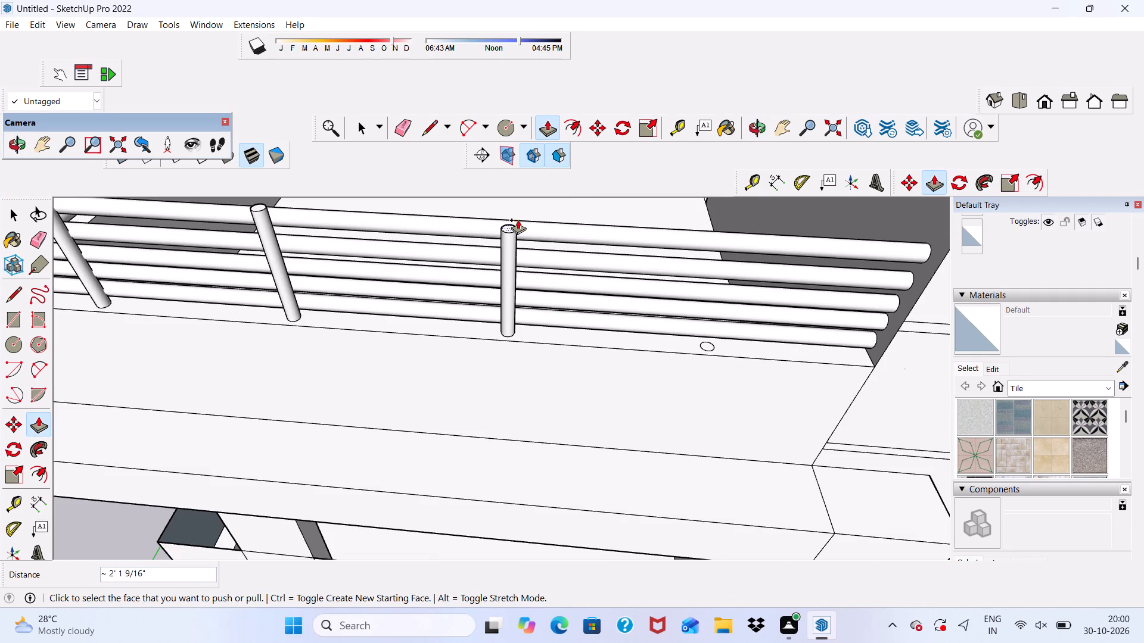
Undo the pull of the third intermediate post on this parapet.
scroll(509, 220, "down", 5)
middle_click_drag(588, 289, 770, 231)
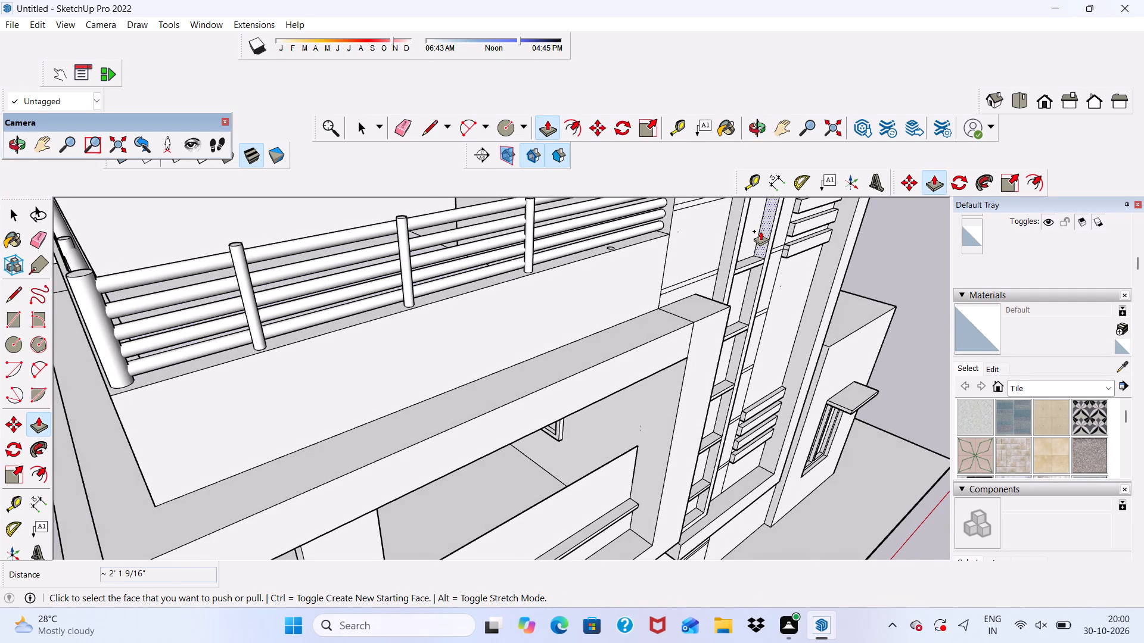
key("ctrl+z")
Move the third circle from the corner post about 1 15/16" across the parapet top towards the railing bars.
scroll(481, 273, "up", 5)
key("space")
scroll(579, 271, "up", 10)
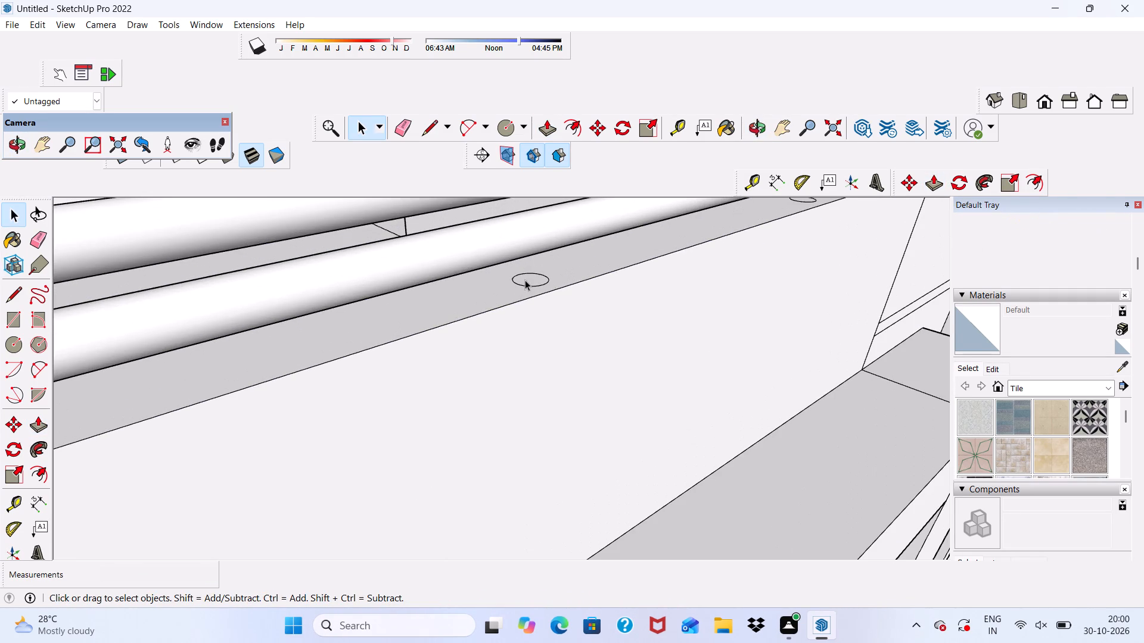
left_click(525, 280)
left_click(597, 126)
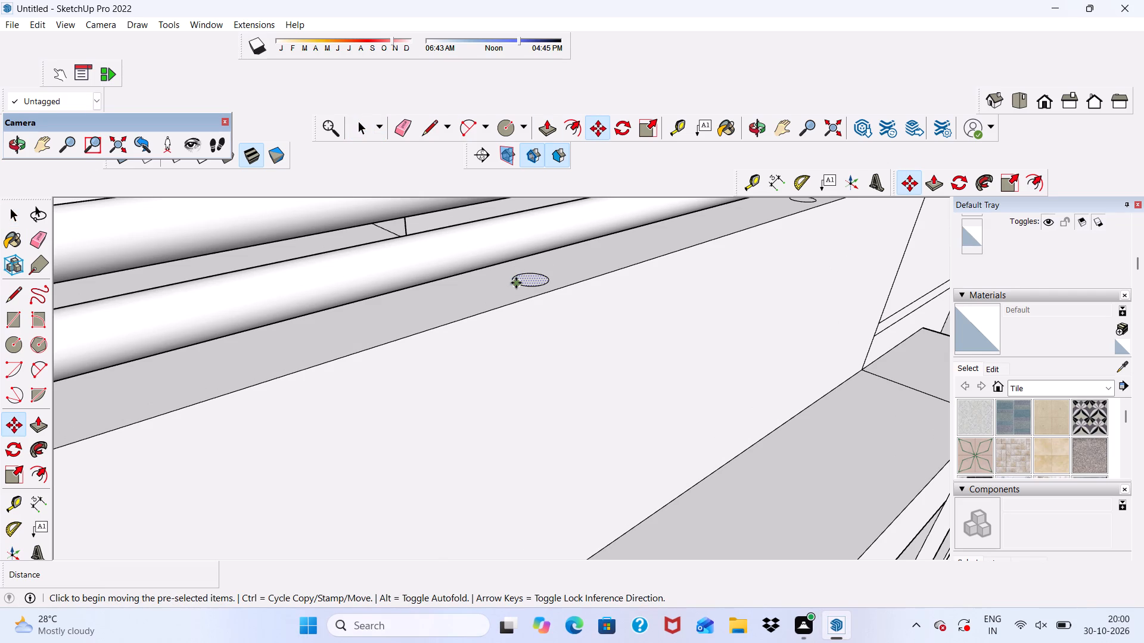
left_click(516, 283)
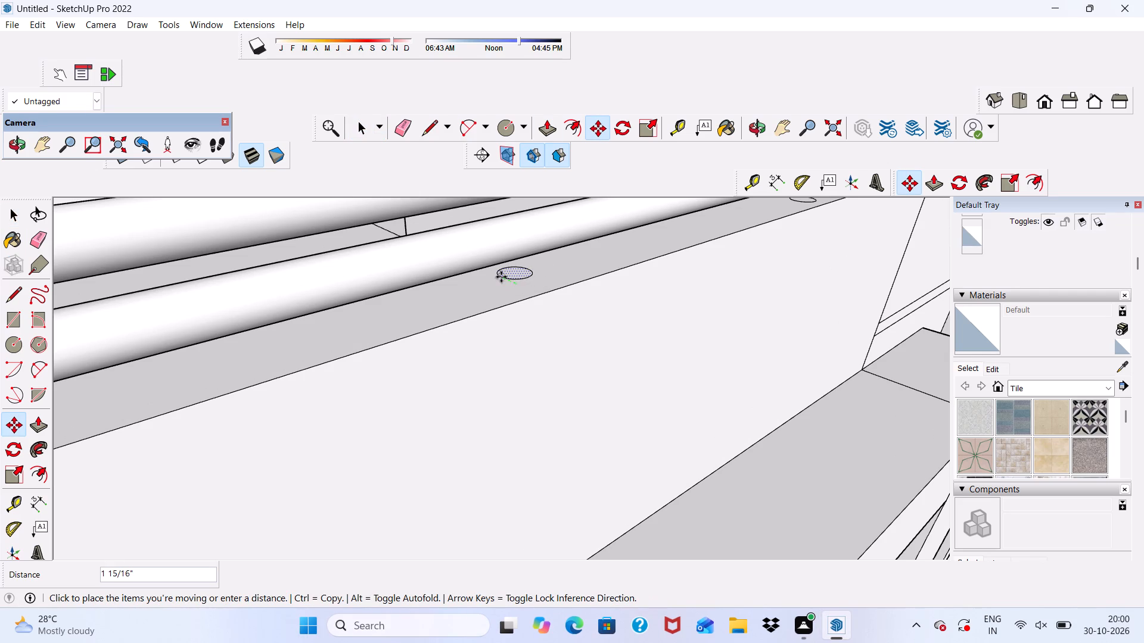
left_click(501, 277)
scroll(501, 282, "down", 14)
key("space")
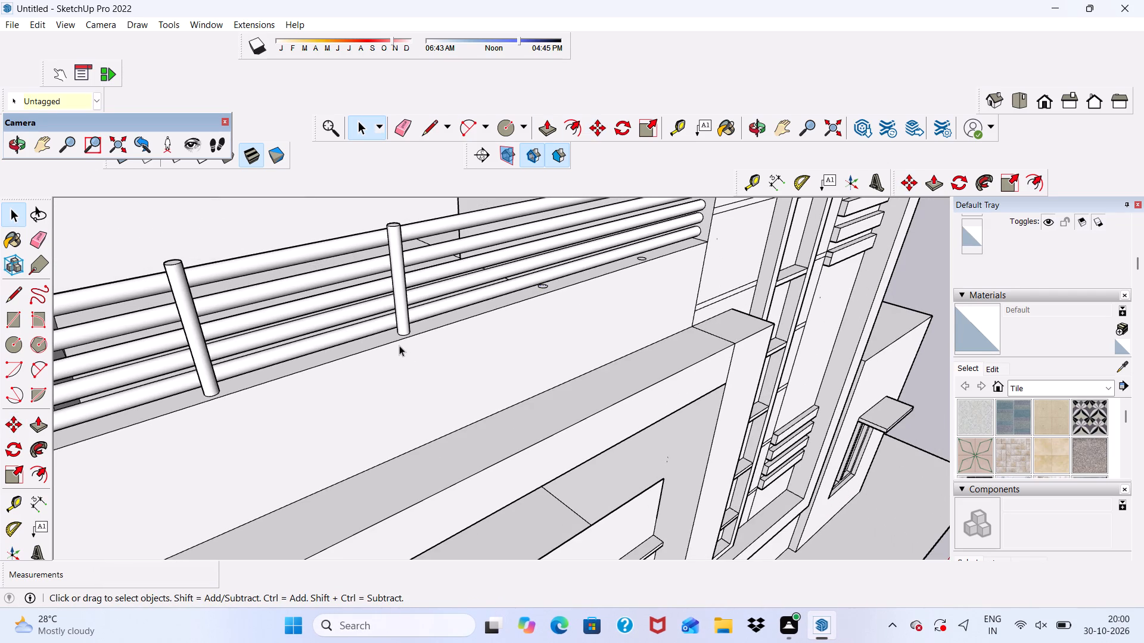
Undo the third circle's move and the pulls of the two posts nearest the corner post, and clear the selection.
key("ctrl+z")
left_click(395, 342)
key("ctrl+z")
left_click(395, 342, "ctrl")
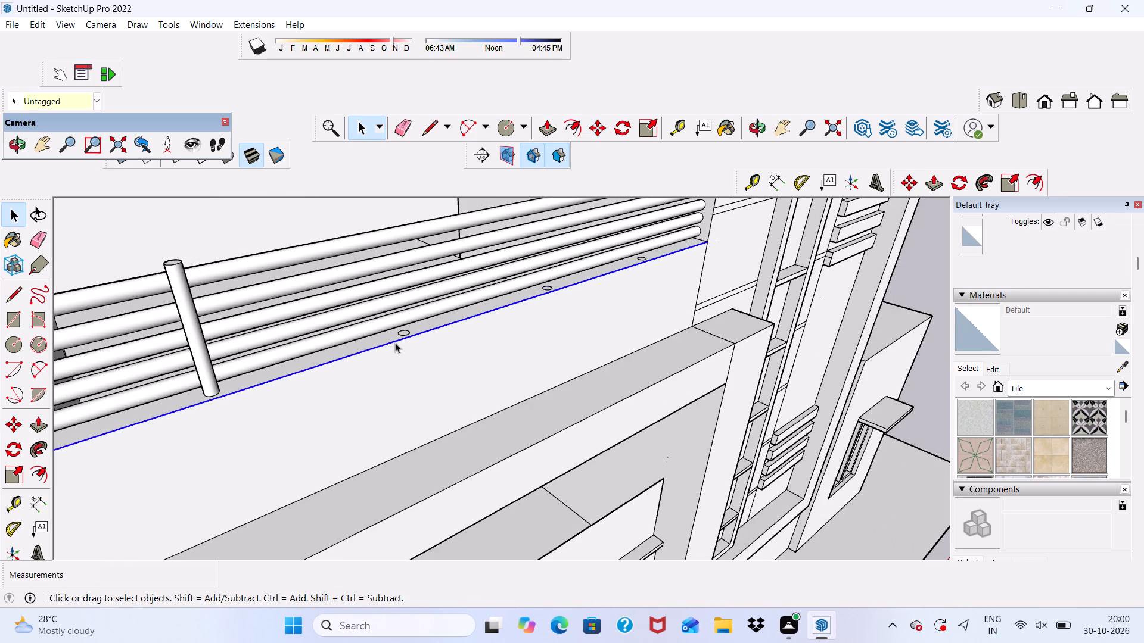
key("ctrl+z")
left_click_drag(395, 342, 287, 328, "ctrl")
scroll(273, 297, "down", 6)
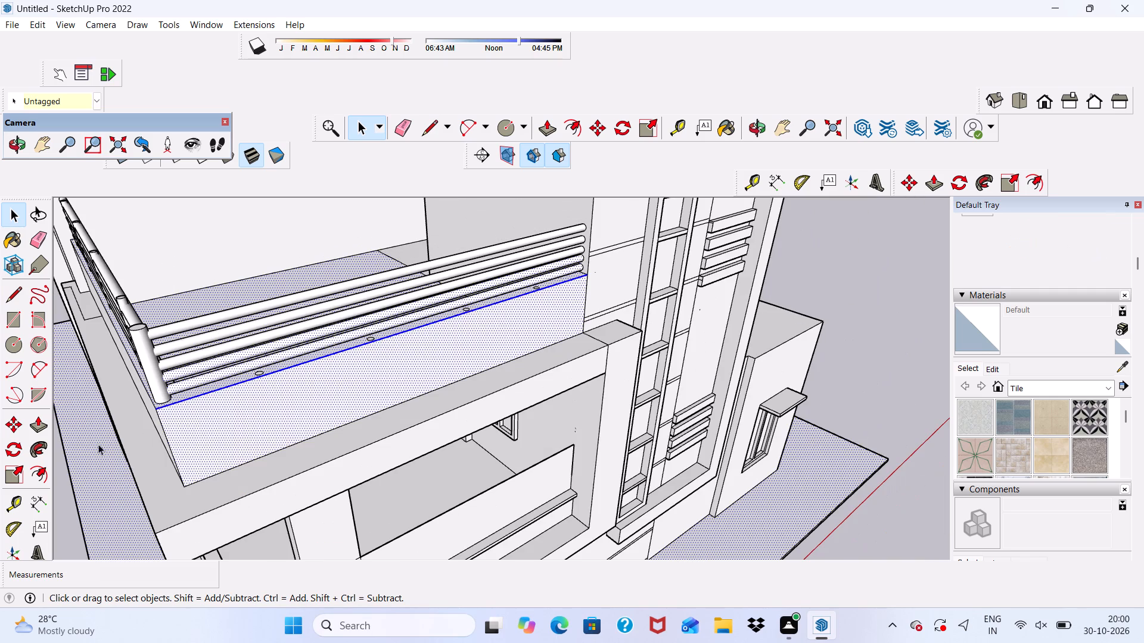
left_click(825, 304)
Move the circle nearest the corner post about 1 5/8" across the parapet top towards the railing bars.
scroll(348, 370, "up", 6)
scroll(317, 355, "down", 1)
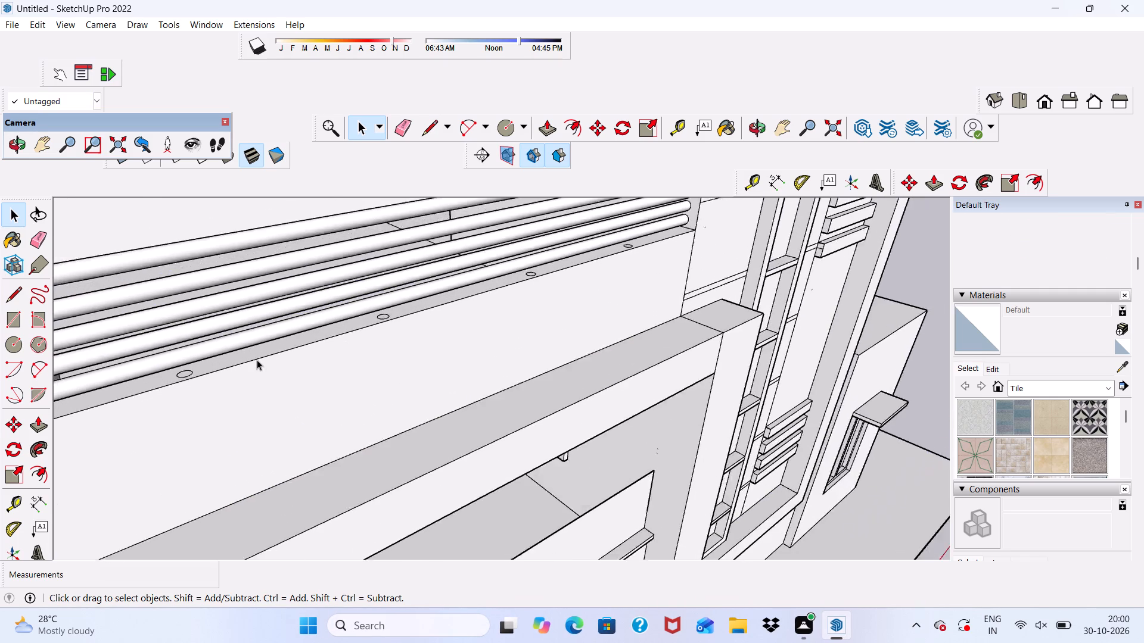
scroll(240, 361, "up", 8)
left_click(163, 380)
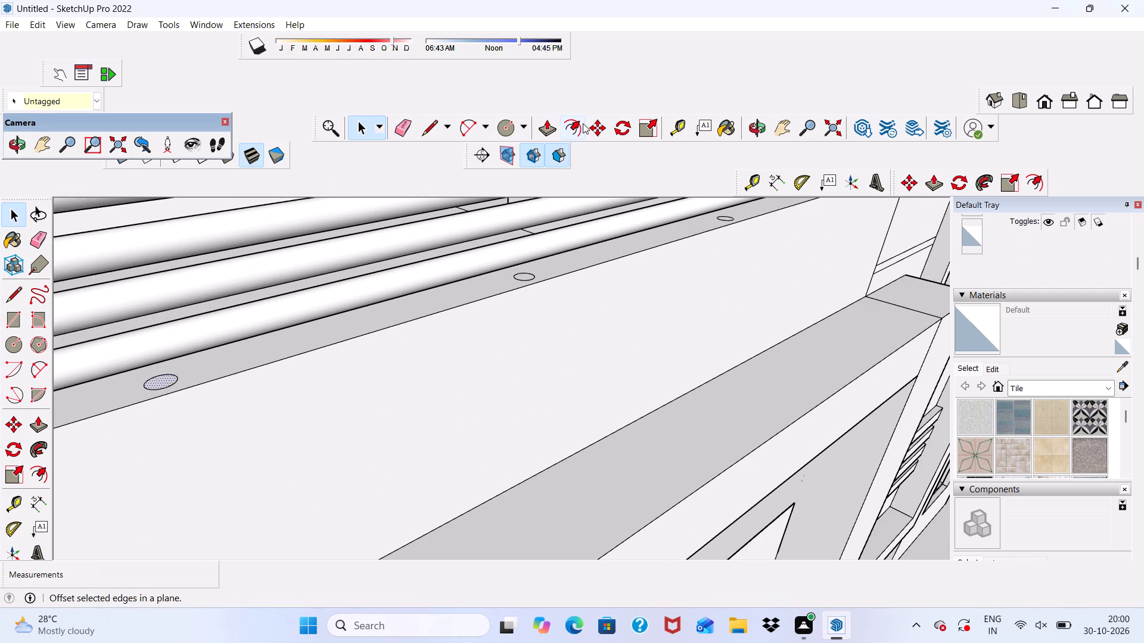
left_click(599, 125)
left_click(166, 384)
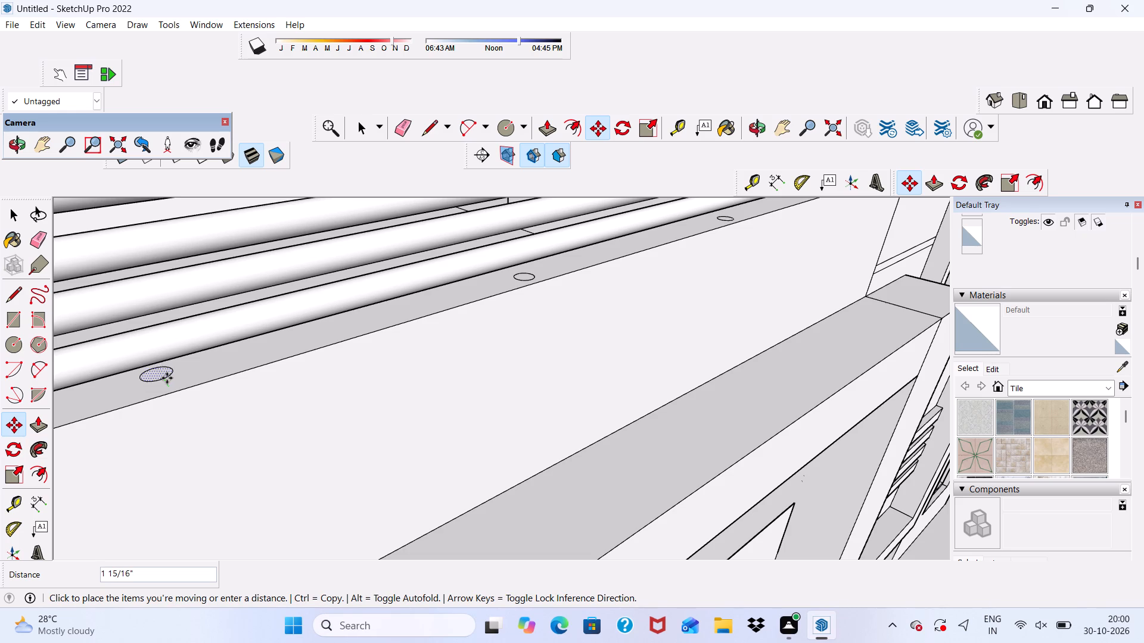
scroll(167, 378, "up", 4)
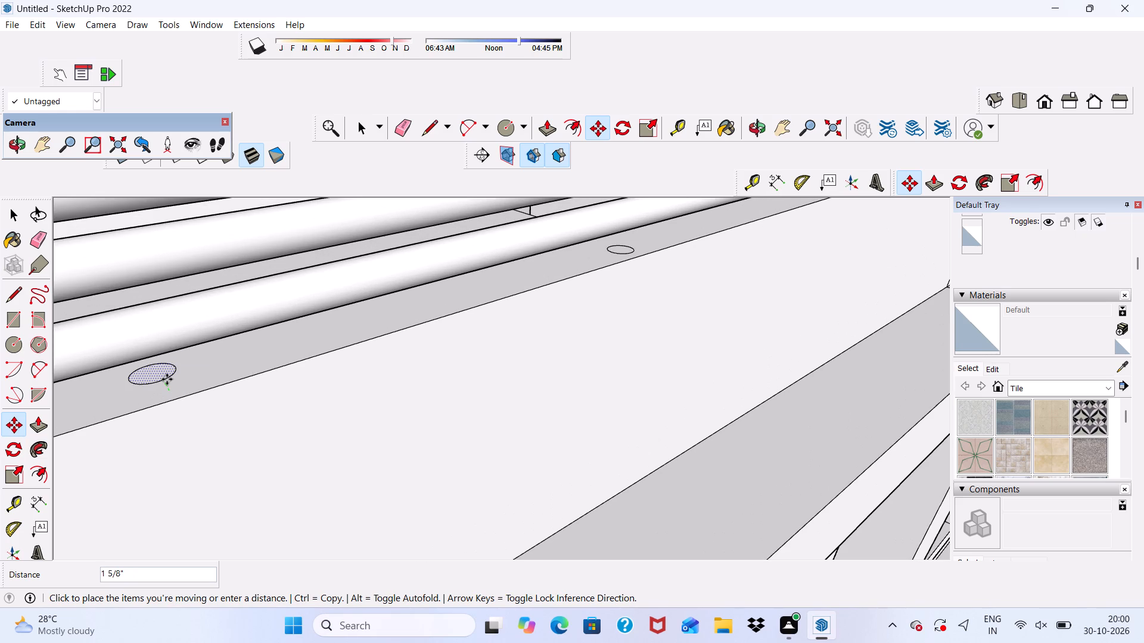
left_click(167, 379)
scroll(167, 380, "down", 6)
key("space")
Move the second circle from the corner post about 1 11/16" across the parapet top towards the railing bars.
scroll(497, 296, "up", 5)
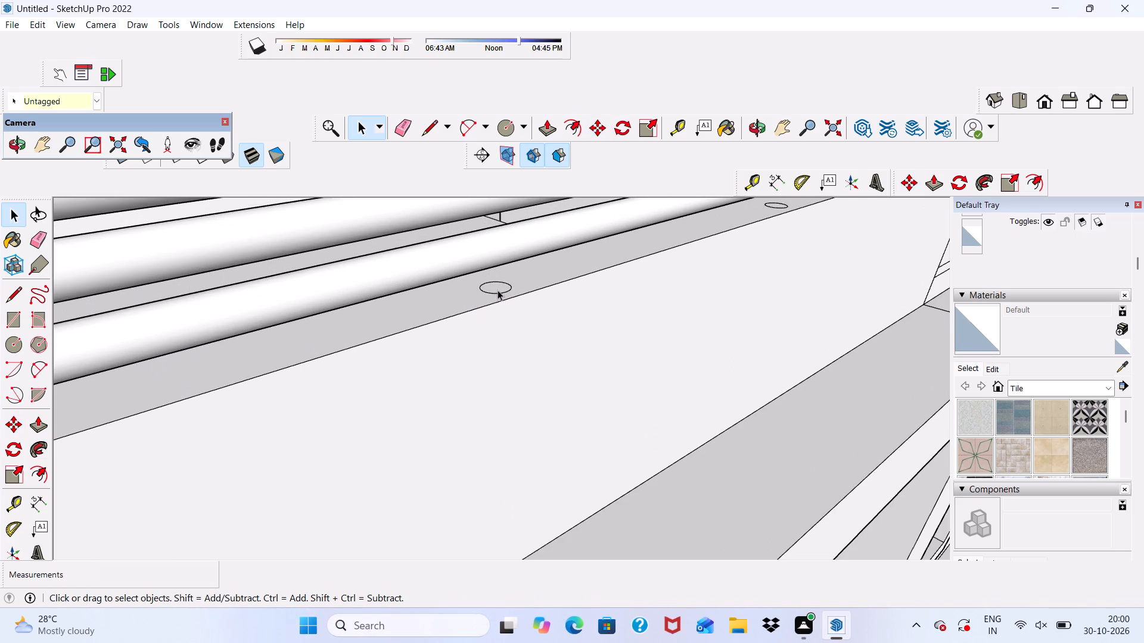
left_click(498, 290)
left_click(594, 124)
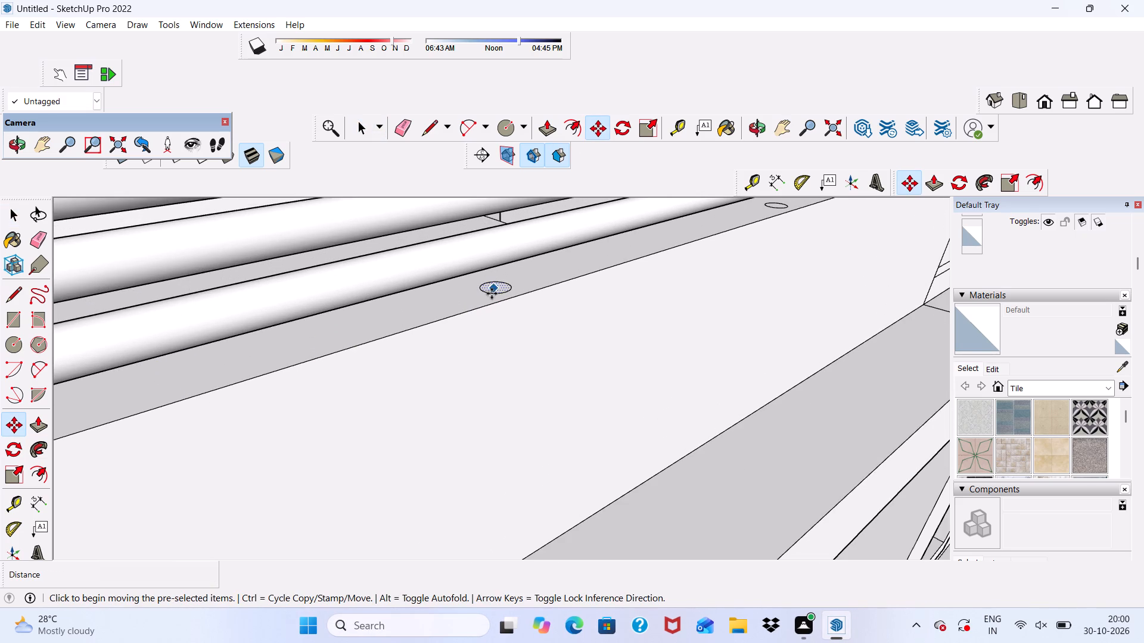
scroll(493, 290, "up", 2)
left_click(489, 296)
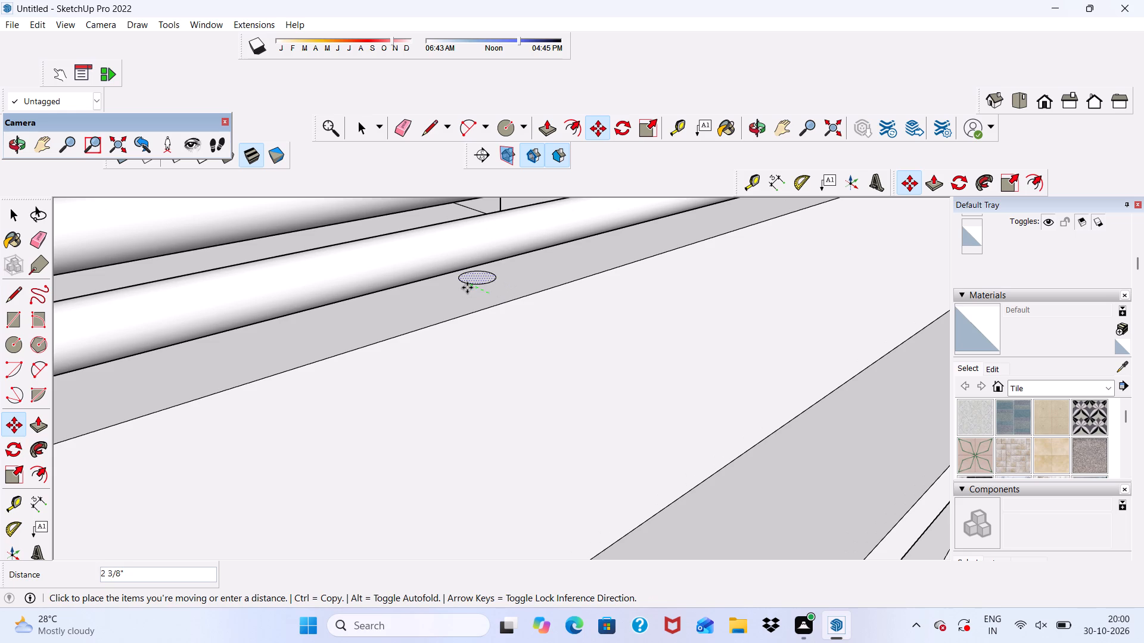
scroll(467, 289, "up", 4)
left_click(465, 294)
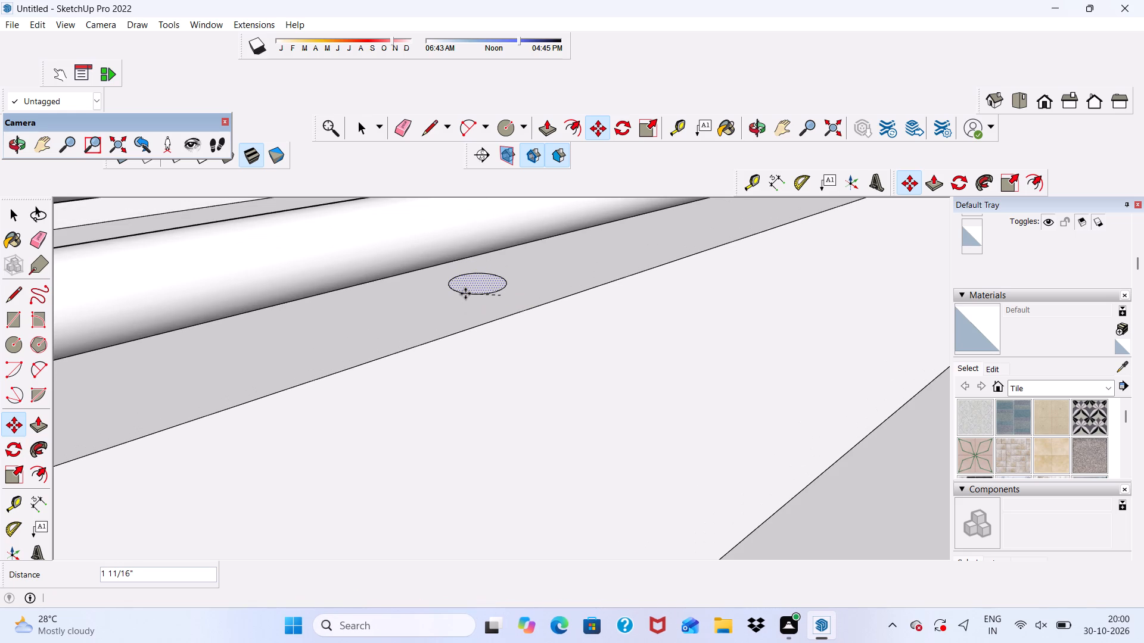
Shift the third circle from the corner post about 1/4" on the parapet top.
scroll(365, 299, "down", 15)
middle_click_drag(611, 311, 425, 356)
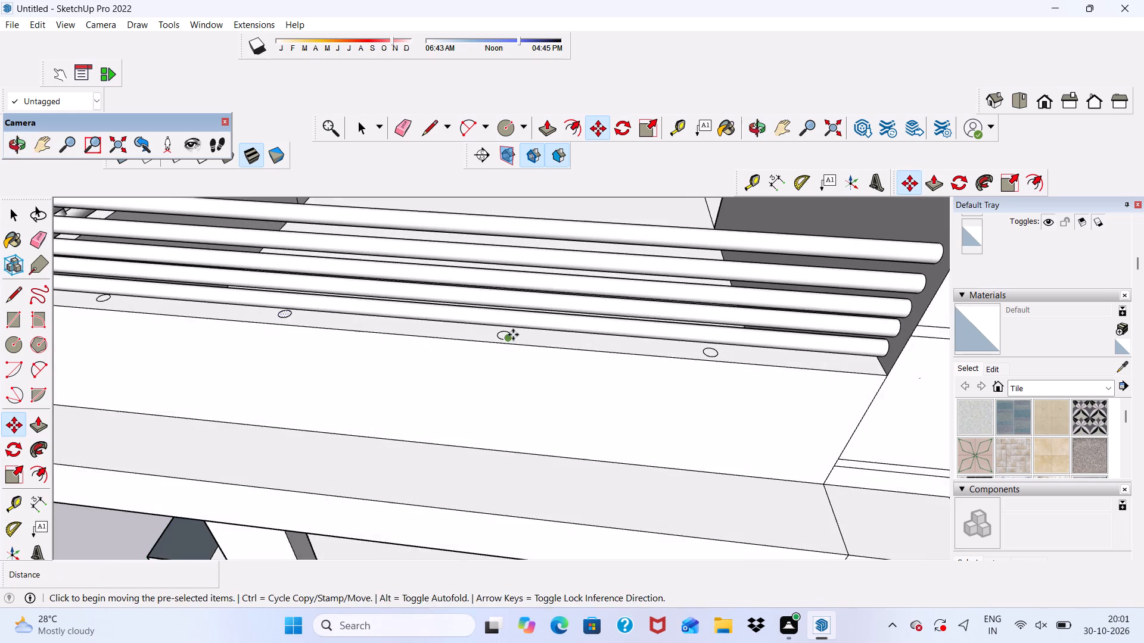
scroll(513, 327, "up", 6)
key("space")
scroll(513, 335, "up", 5)
left_click(495, 344)
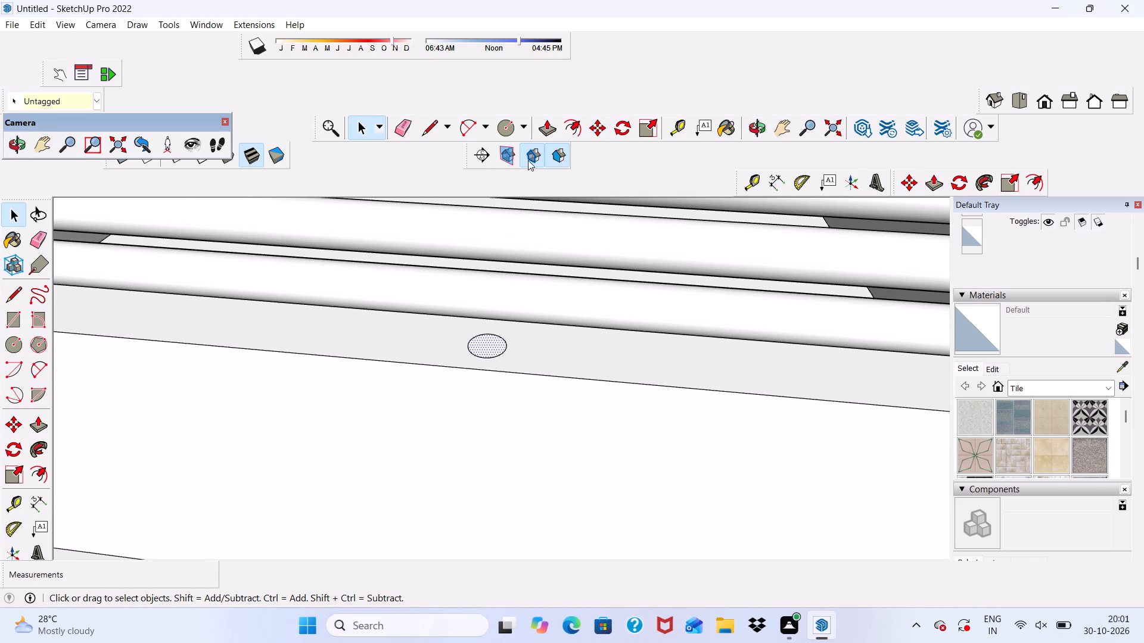
left_click(598, 126)
left_click(492, 338)
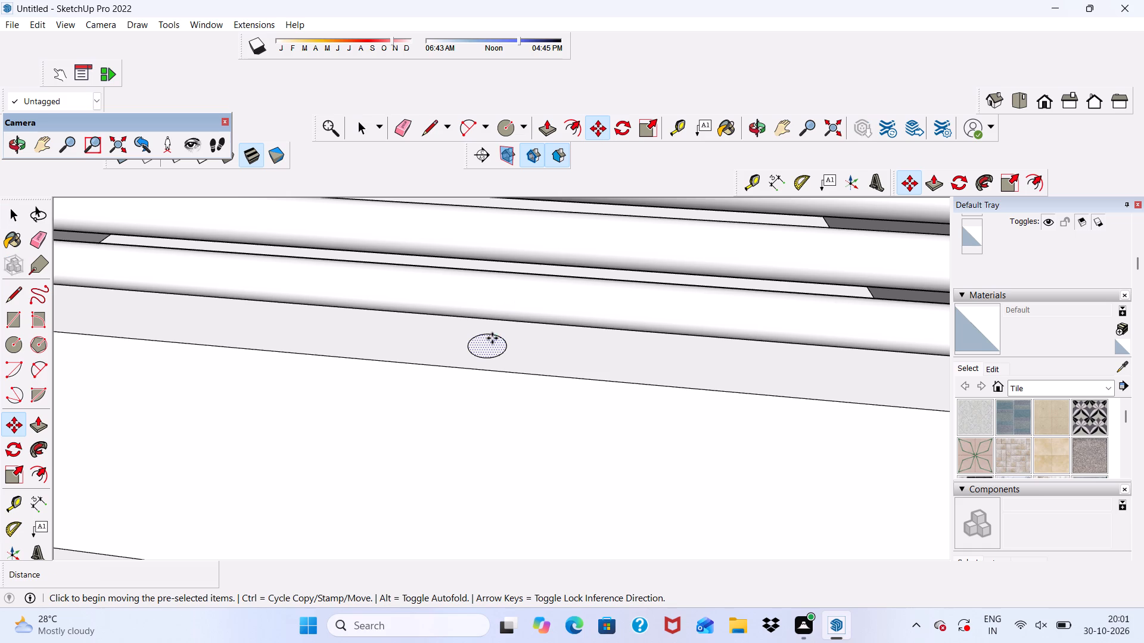
left_click(492, 327)
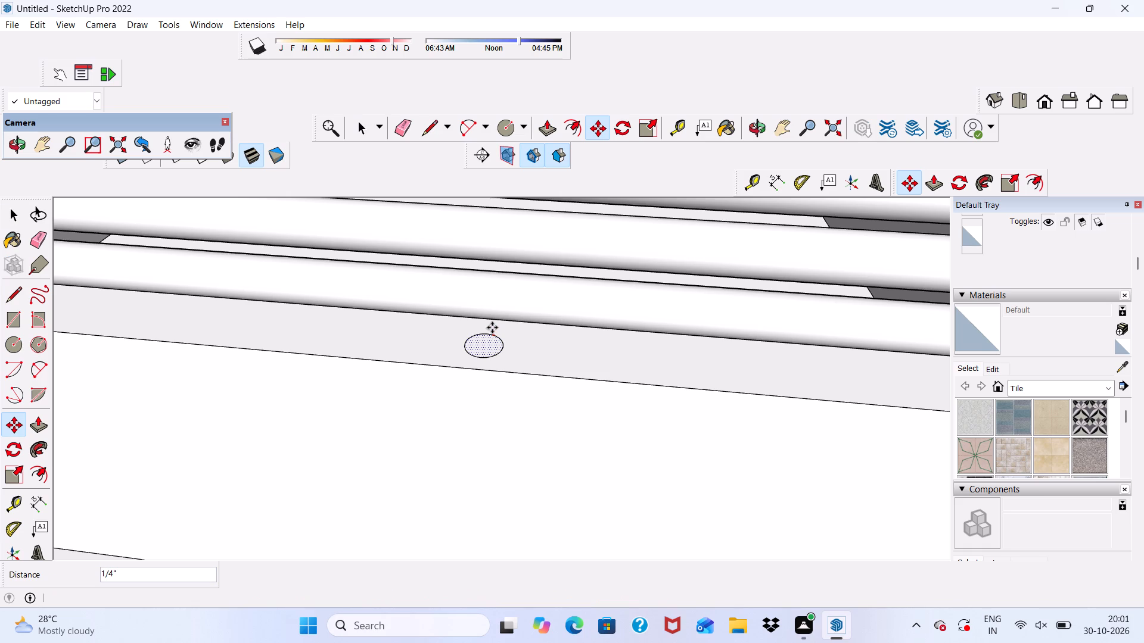
scroll(388, 302, "down", 10)
scroll(702, 329, "up", 6)
key("space")
Move the parapet's last circle, nearest the free bar ends, about 1 5/8" towards the railing bars.
left_click(711, 345)
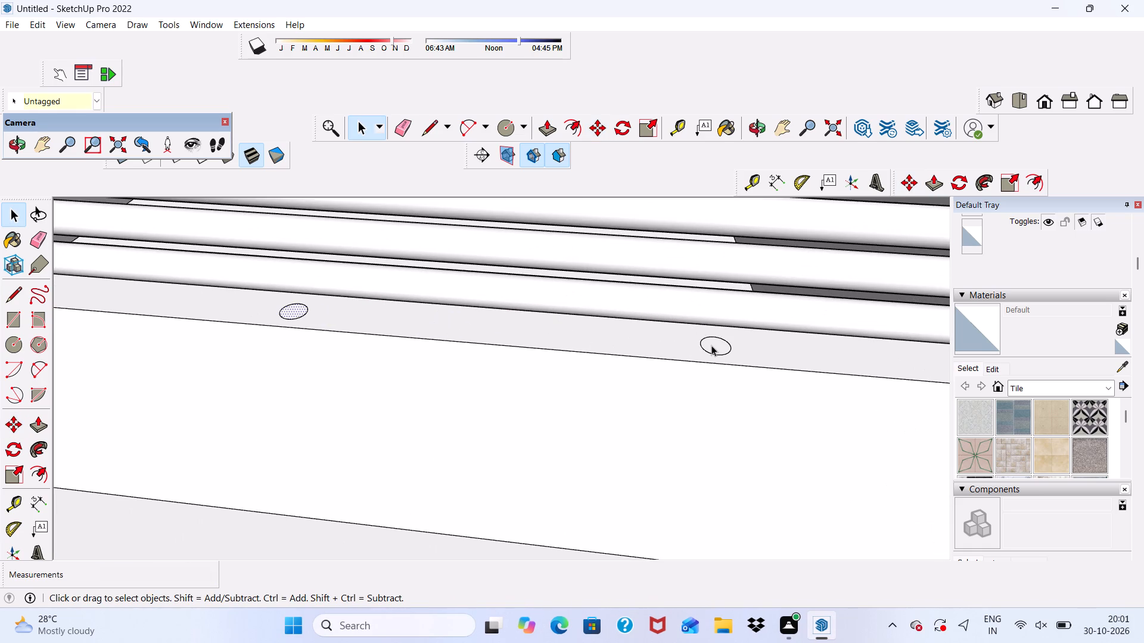
left_click(603, 126)
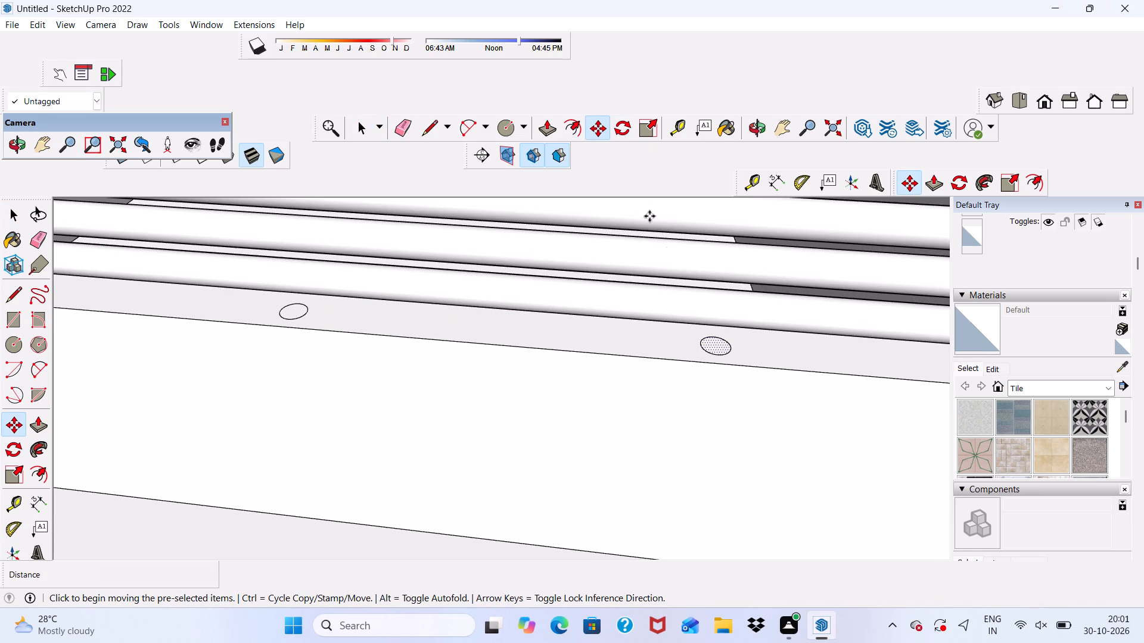
left_click(729, 348)
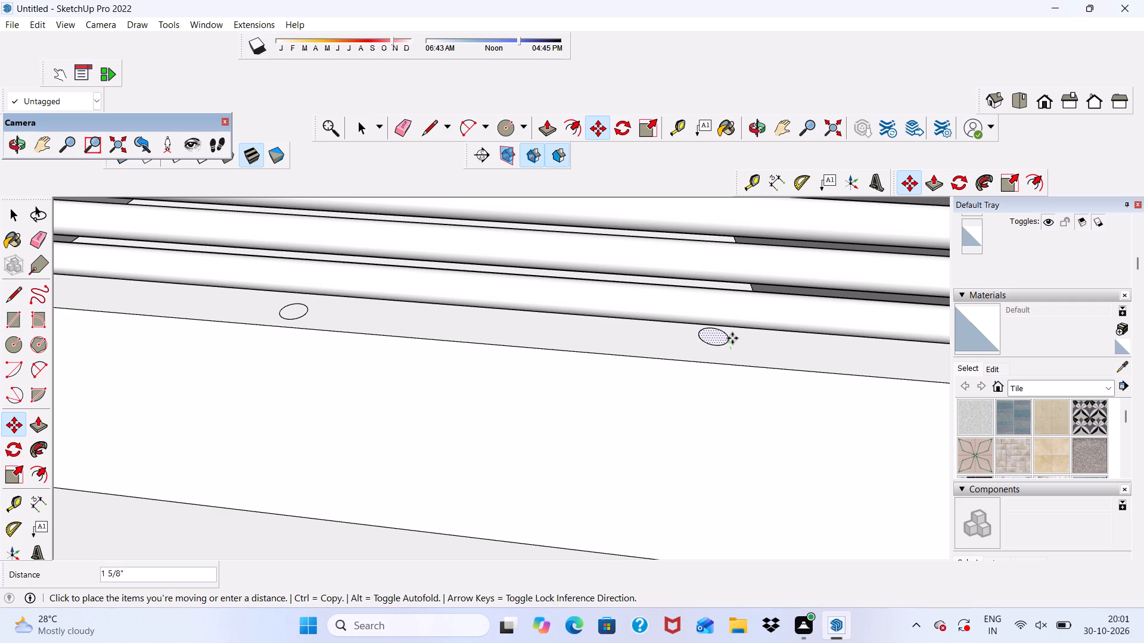
left_click(736, 338)
scroll(736, 341, "down", 5)
key("space")
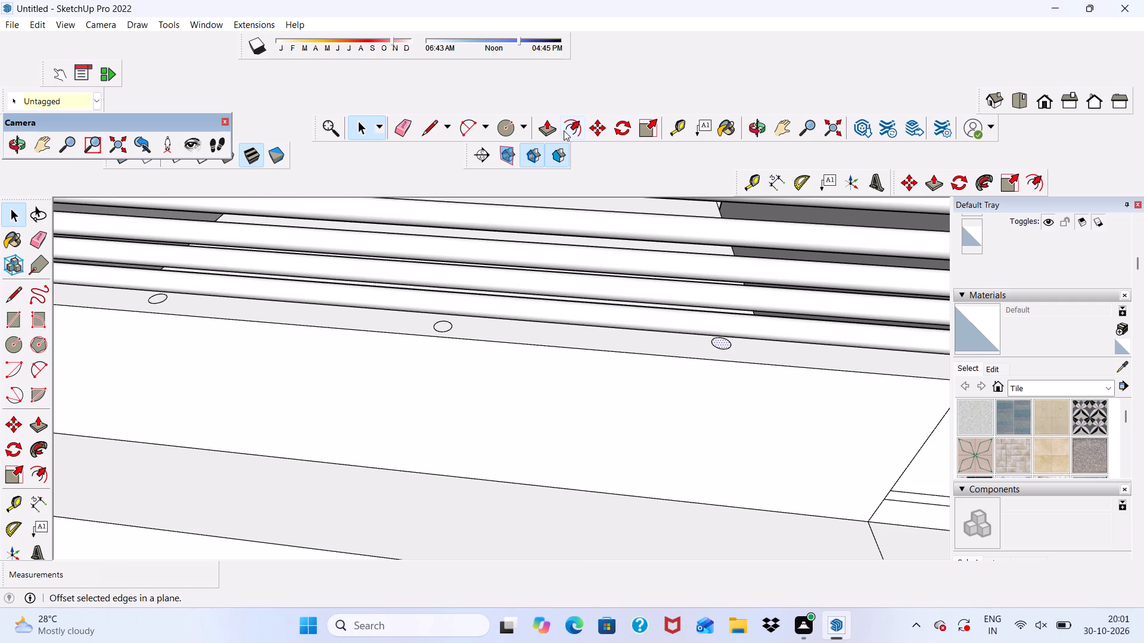
Pull the moved circle nearest the free bar ends up about 2' 3 3/16" to form a round intermediate post.
left_click(547, 133)
scroll(744, 400, "up", 9)
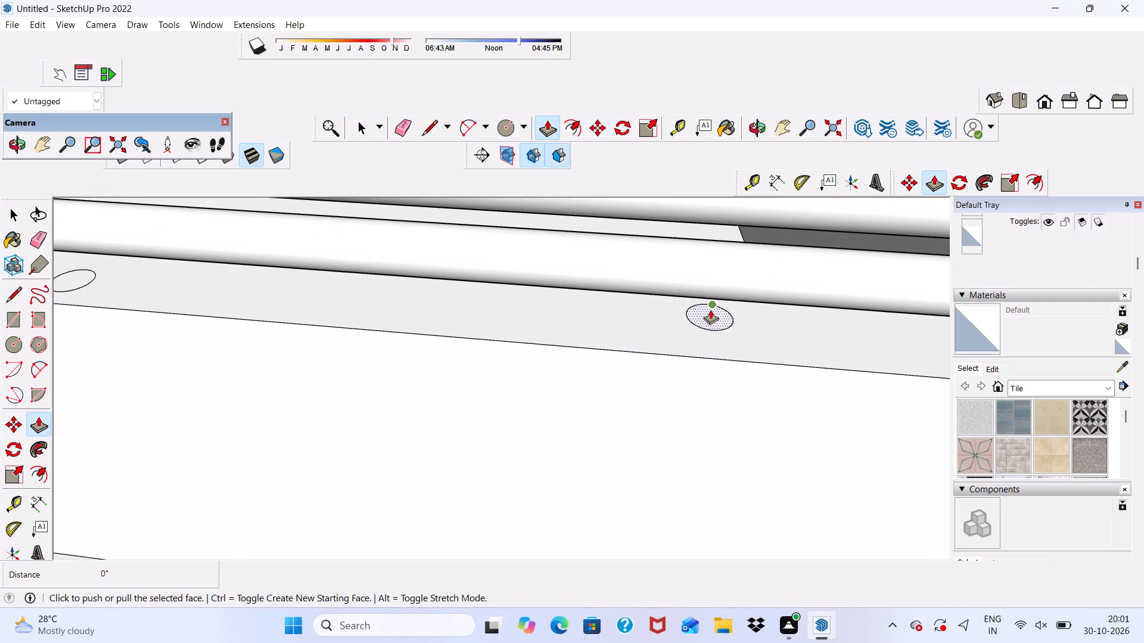
left_click(710, 310)
scroll(708, 288, "down", 5)
scroll(720, 301, "down", 16)
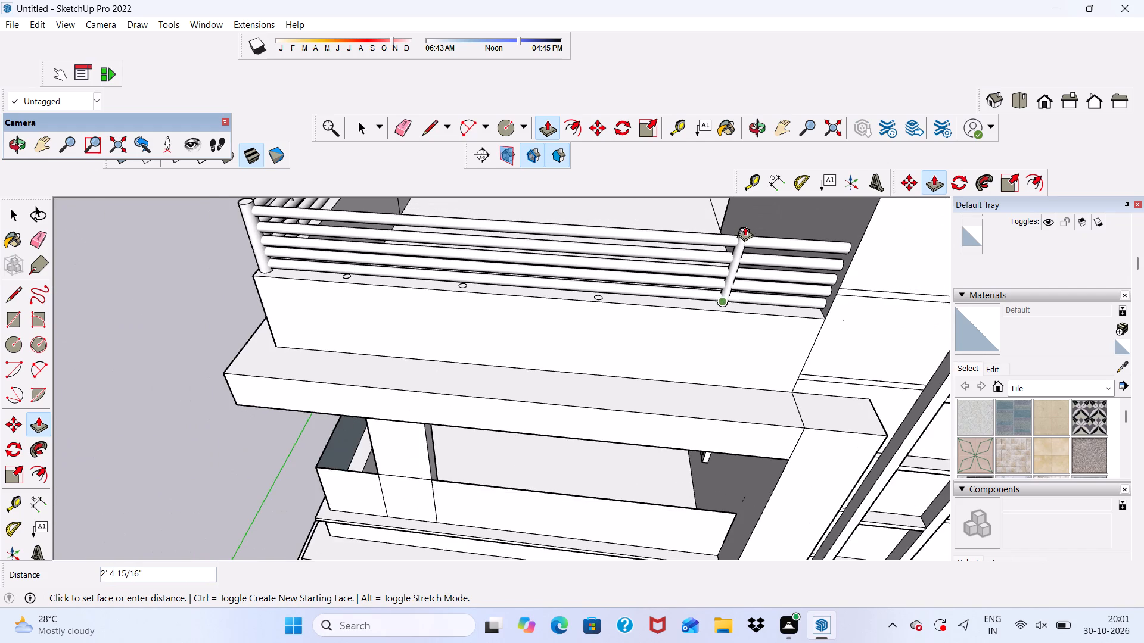
scroll(745, 226, "up", 5)
left_click(744, 235)
scroll(559, 313, "up", 5)
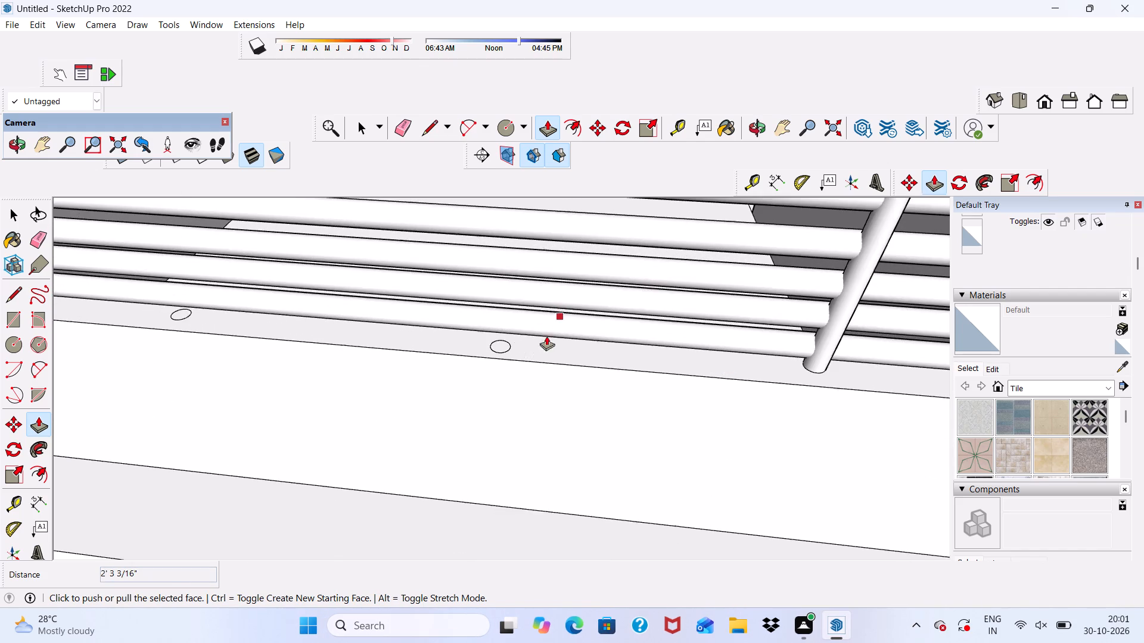
Pull the third circle from the corner post up 2' 3 3/16" to match the neighbouring intermediate post.
key("space")
scroll(542, 341, "up", 4)
left_click(481, 345)
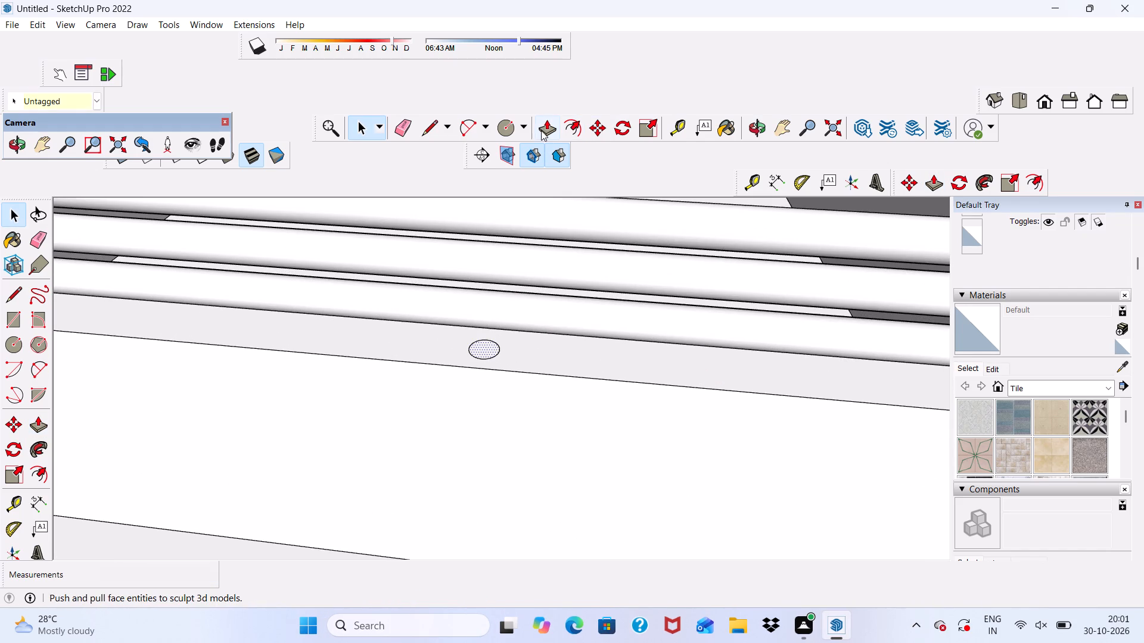
left_click(541, 130)
left_click(484, 344)
scroll(487, 317, "down", 5)
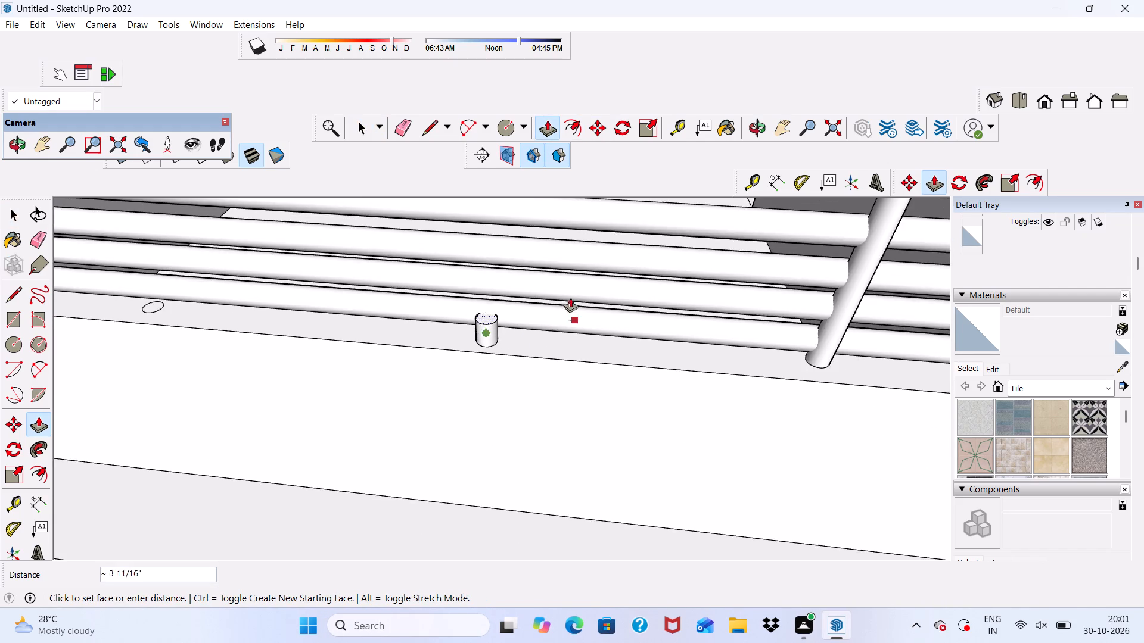
scroll(568, 294, "down", 6)
left_click(747, 219)
scroll(756, 246, "down", 6)
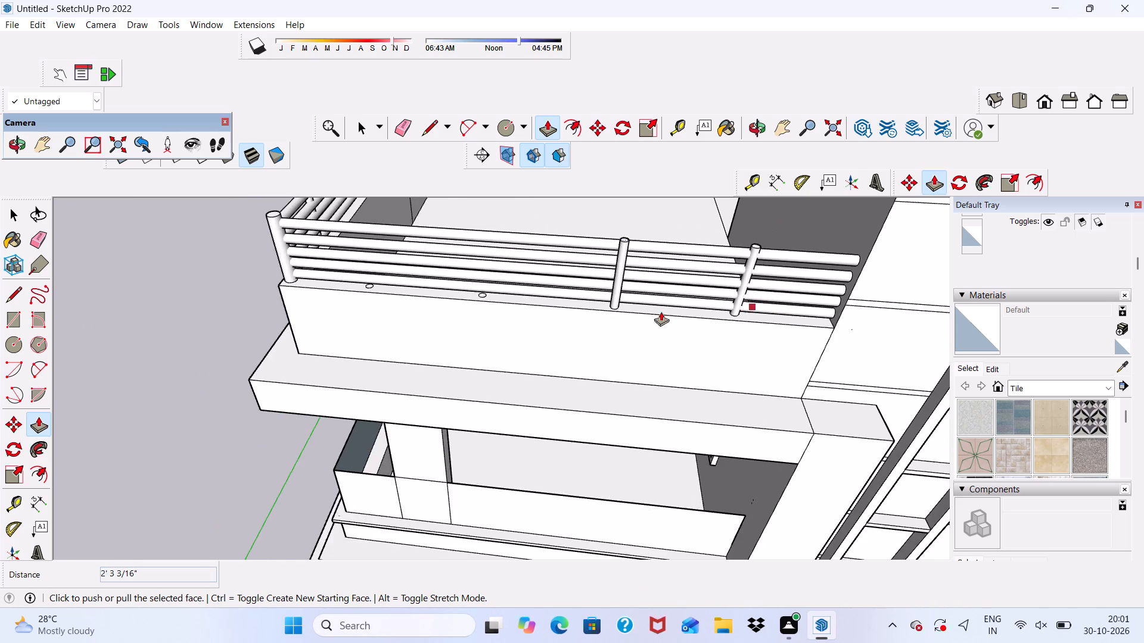
Pull the second circle from the corner post up 2' 3 3/16" to form another round intermediate post.
scroll(442, 298, "up", 15)
key("space")
left_click(443, 320)
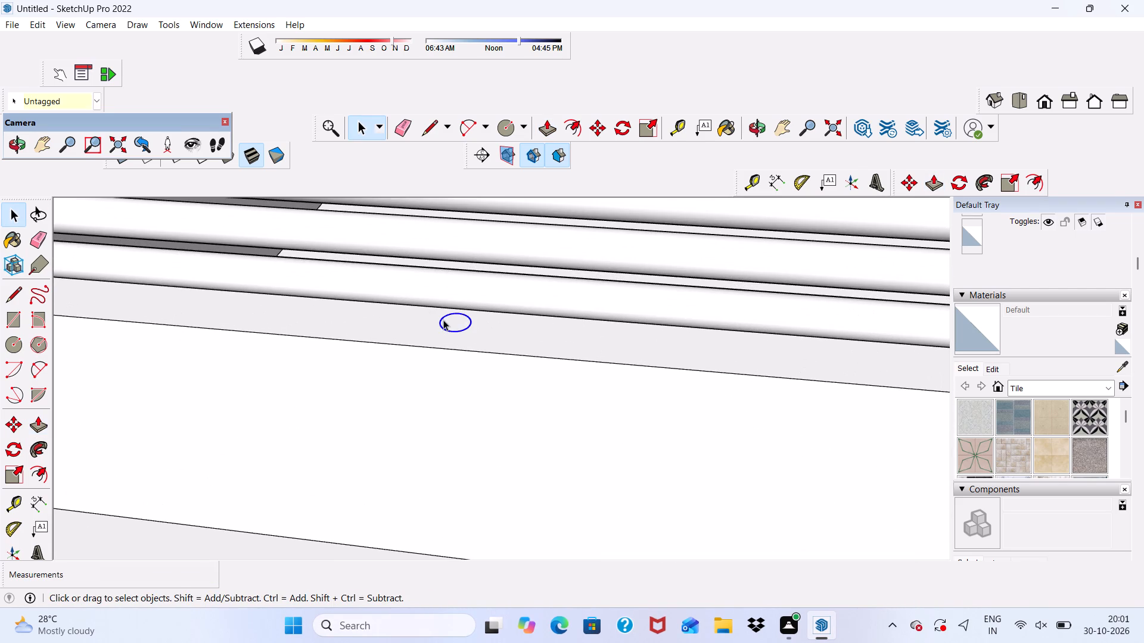
scroll(443, 323, "up", 3)
left_click(453, 324)
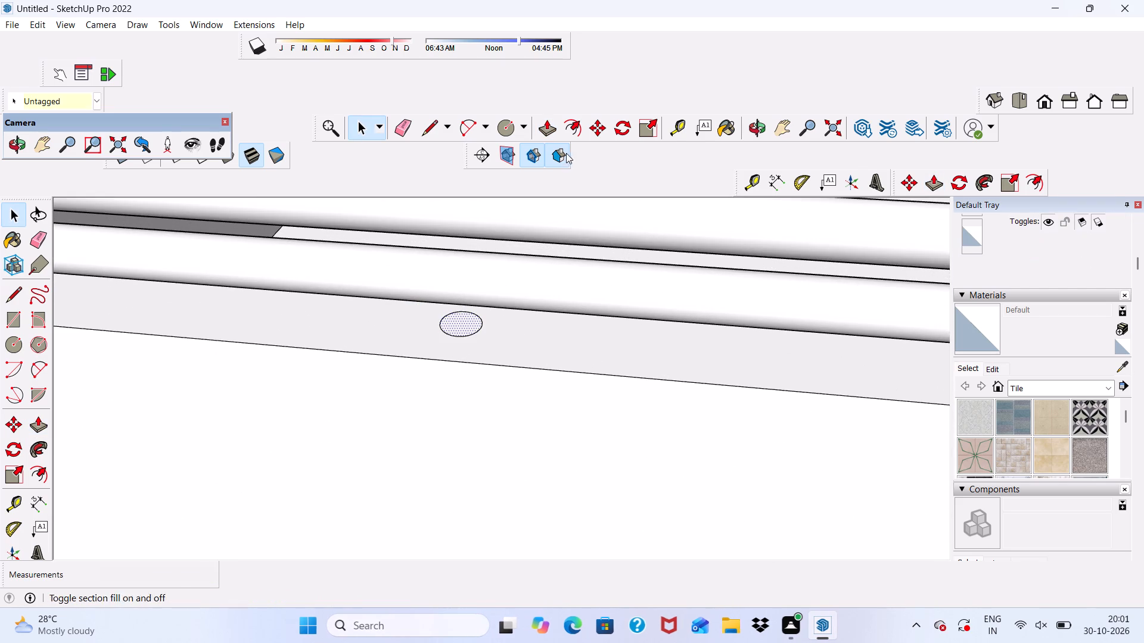
left_click(551, 127)
left_click(450, 326)
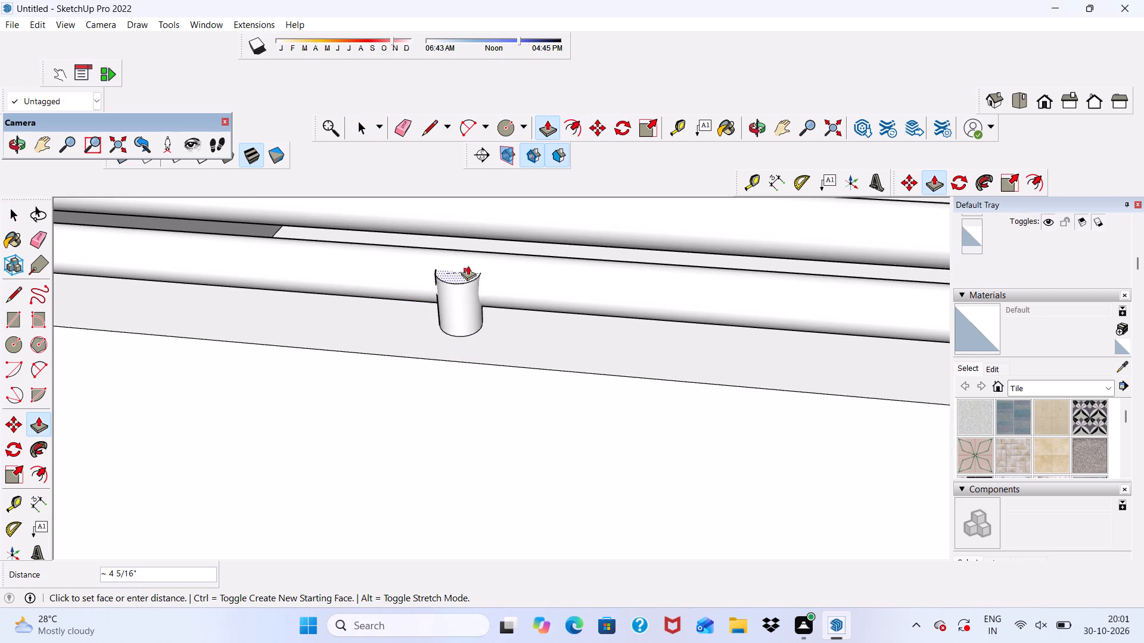
scroll(484, 280, "down", 14)
scroll(784, 225, "down", 6)
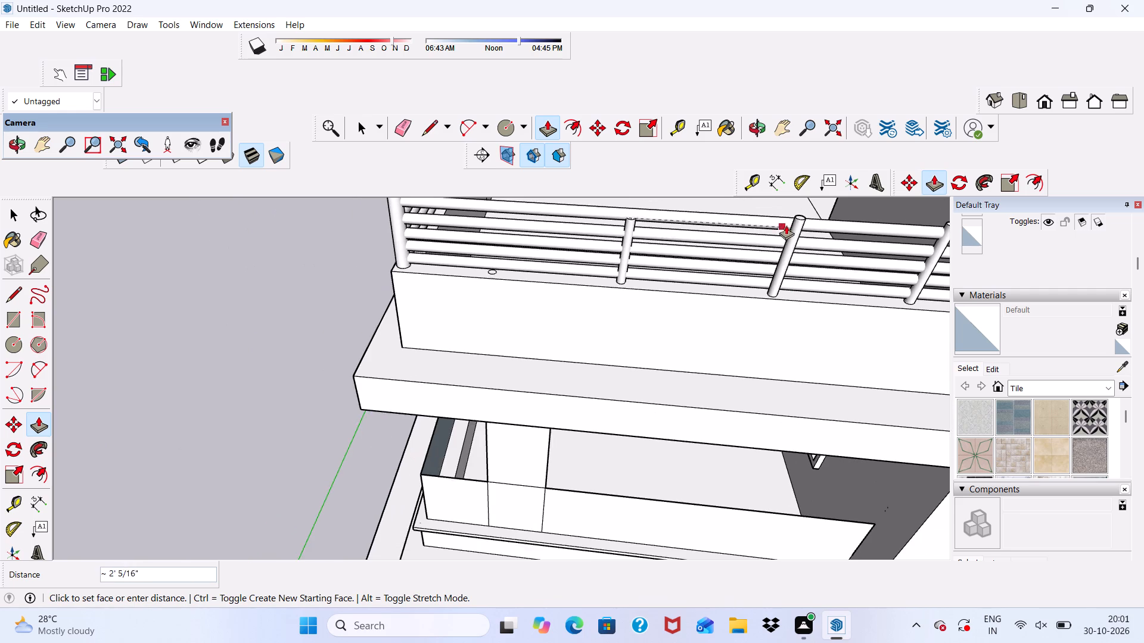
scroll(796, 221, "up", 3)
left_click(800, 217)
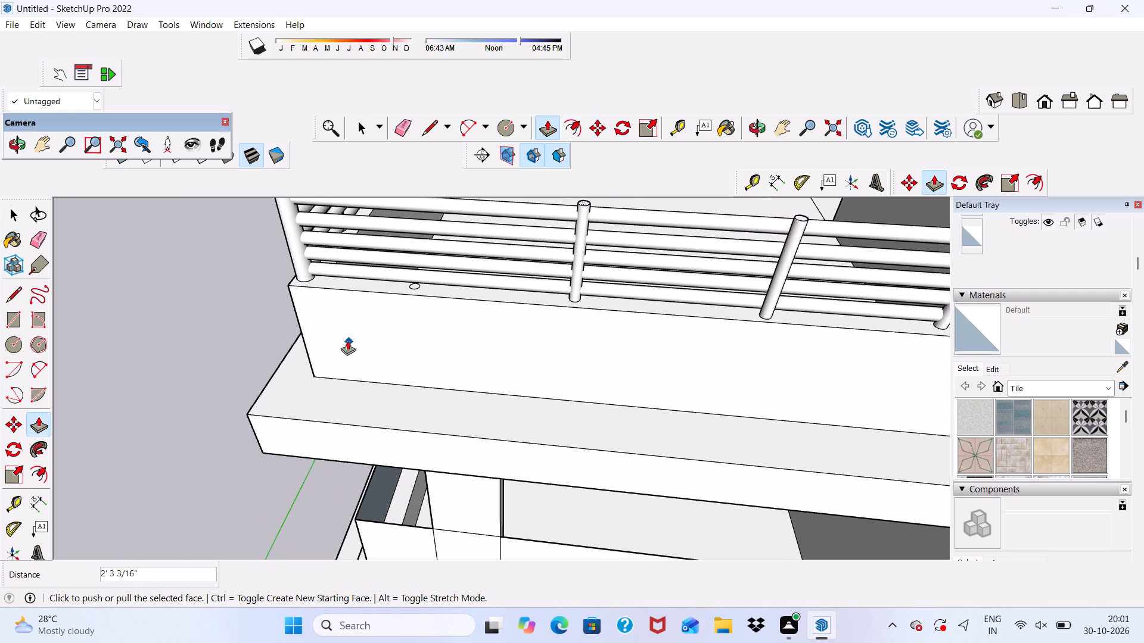
Pull the circle nearest the corner post up 2' 3 3/16", level with the adjacent intermediate post.
scroll(346, 338, "up", 3)
key("space")
scroll(419, 277, "up", 4)
left_click(449, 269)
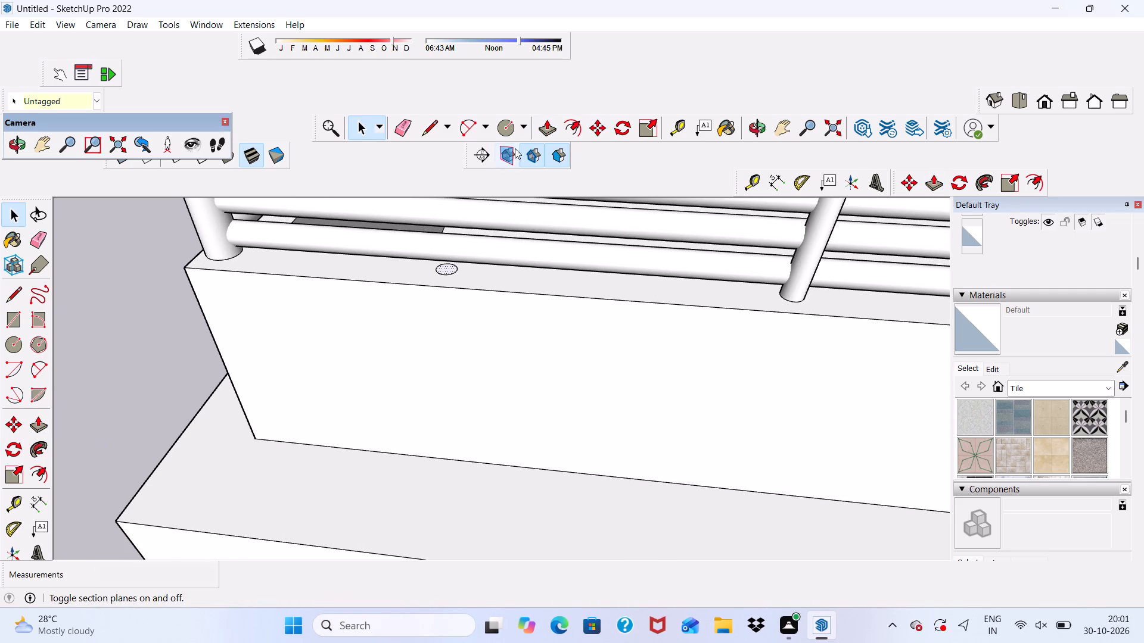
left_click(552, 130)
left_click(443, 269)
scroll(457, 235, "down", 3)
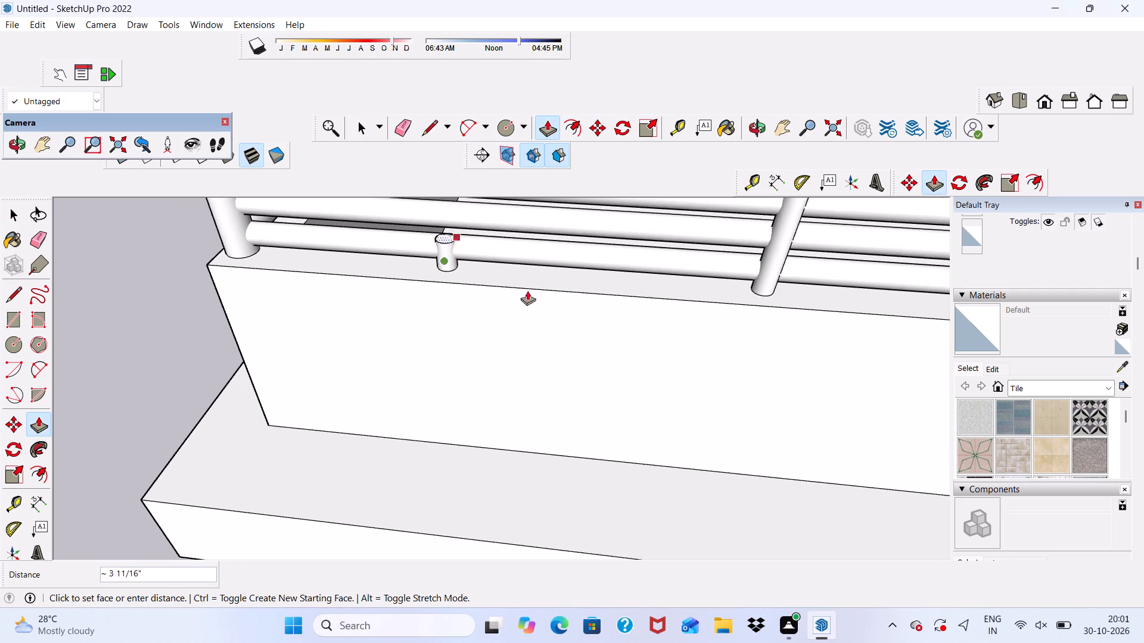
scroll(527, 291, "down", 8)
scroll(600, 221, "down", 5)
scroll(618, 206, "up", 6)
left_click(638, 231)
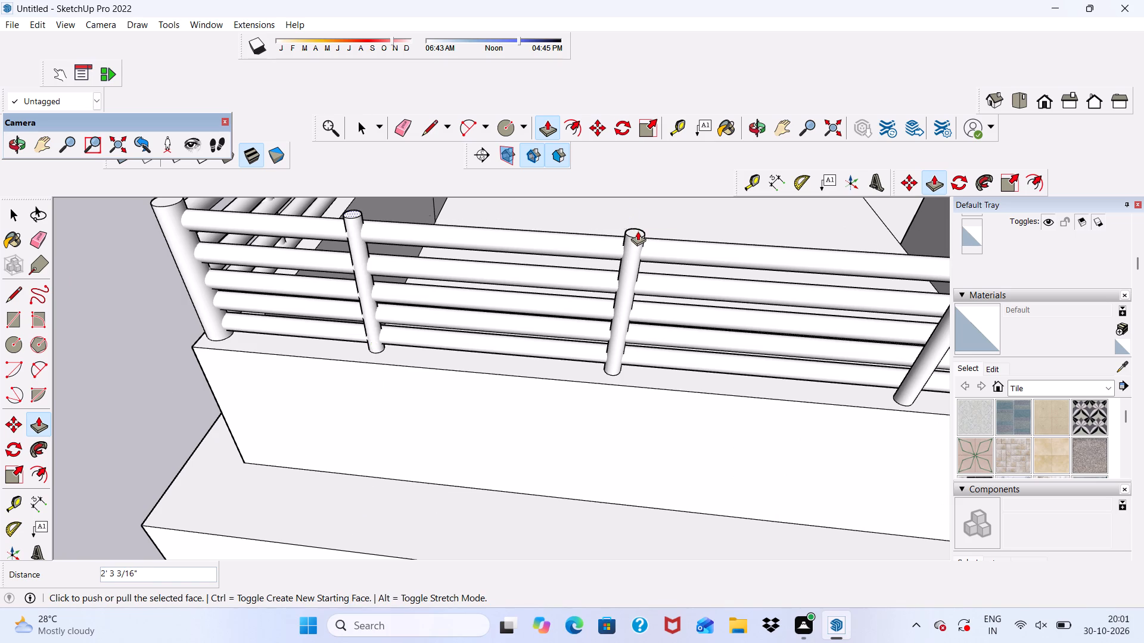
Examine the terrace railing and its intermediate posts on both parapets from several angles.
scroll(534, 252, "down", 6)
key("space")
scroll(527, 277, "down", 3)
middle_click_drag(535, 302, 651, 213)
scroll(651, 213, "up", 1)
scroll(586, 326, "down", 7)
middle_click_drag(437, 412, 431, 354)
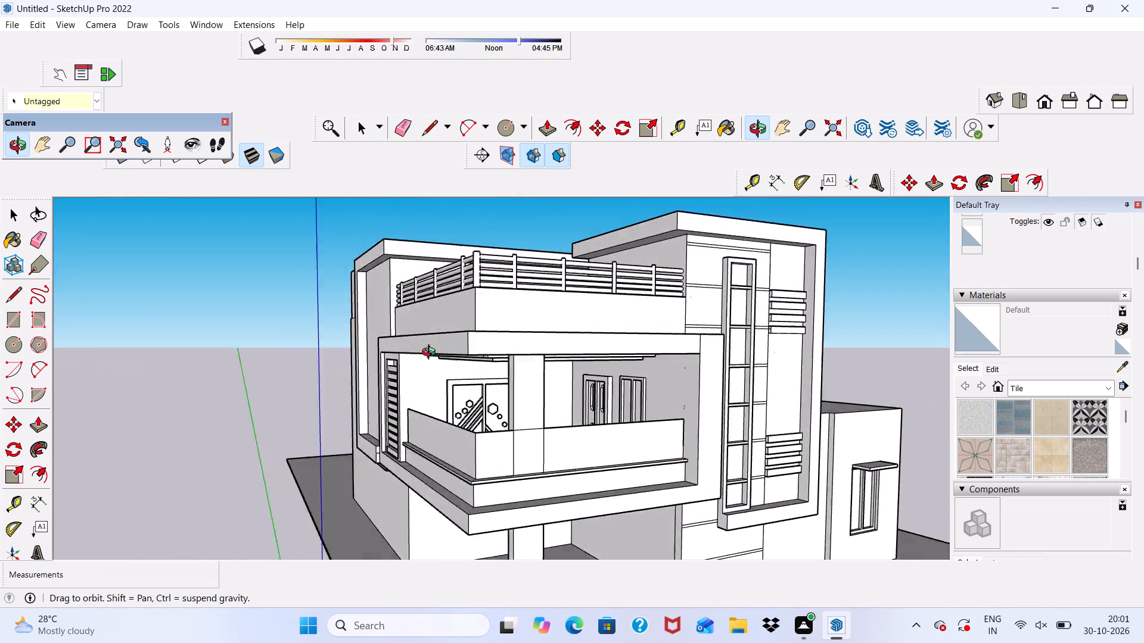
middle_click_drag(431, 354, 442, 344)
scroll(442, 344, "up", 1)
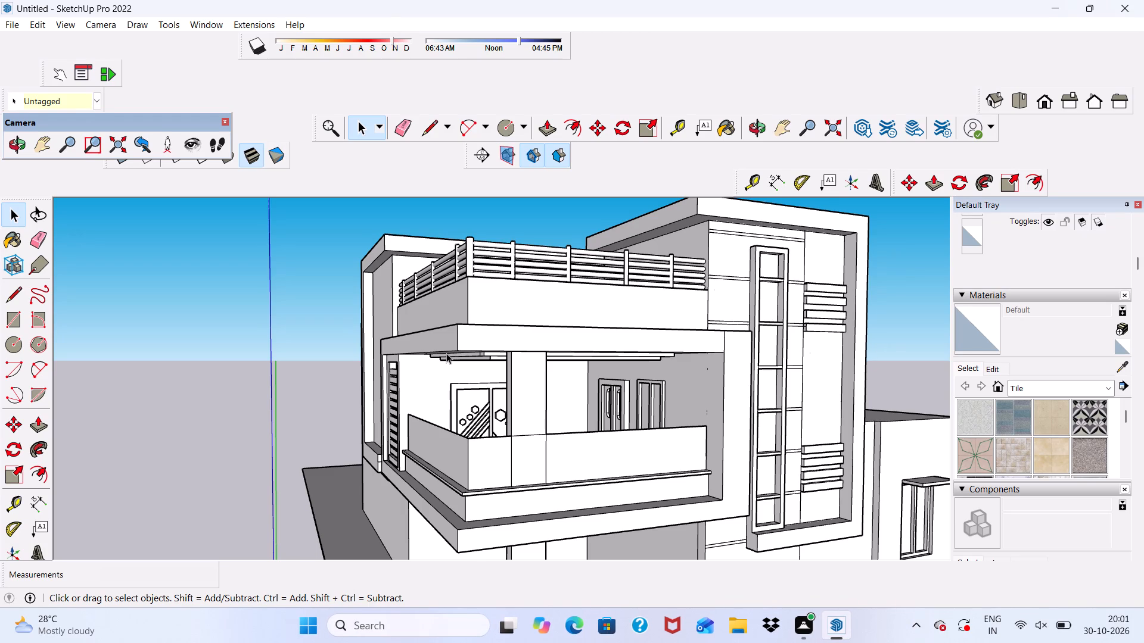
middle_click_drag(503, 260, 518, 298)
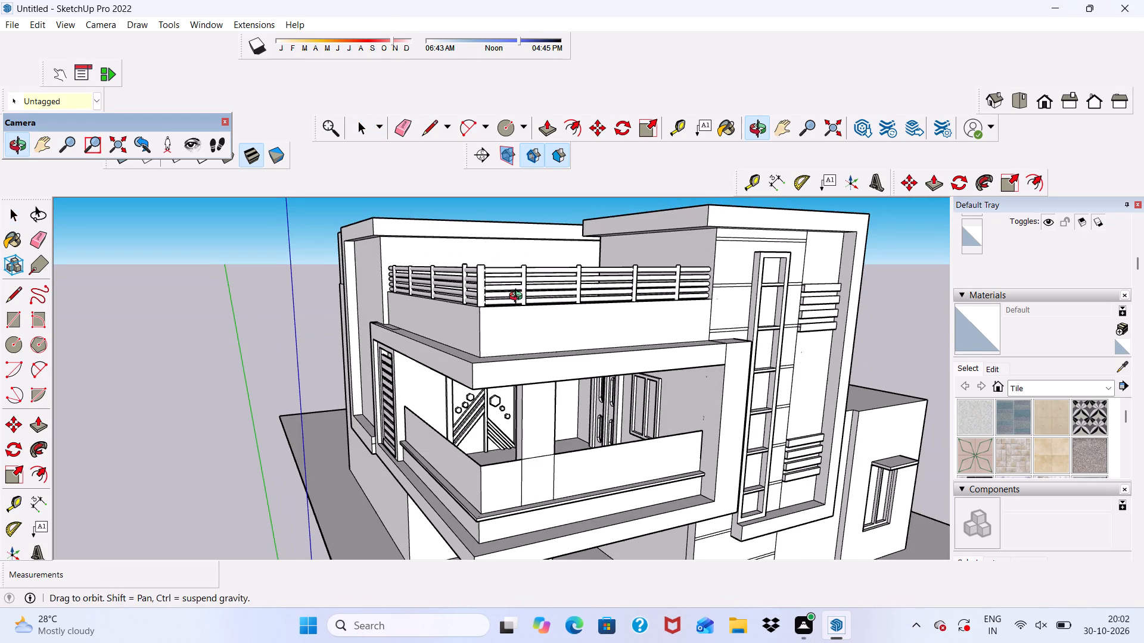
middle_click_drag(518, 298, 518, 298)
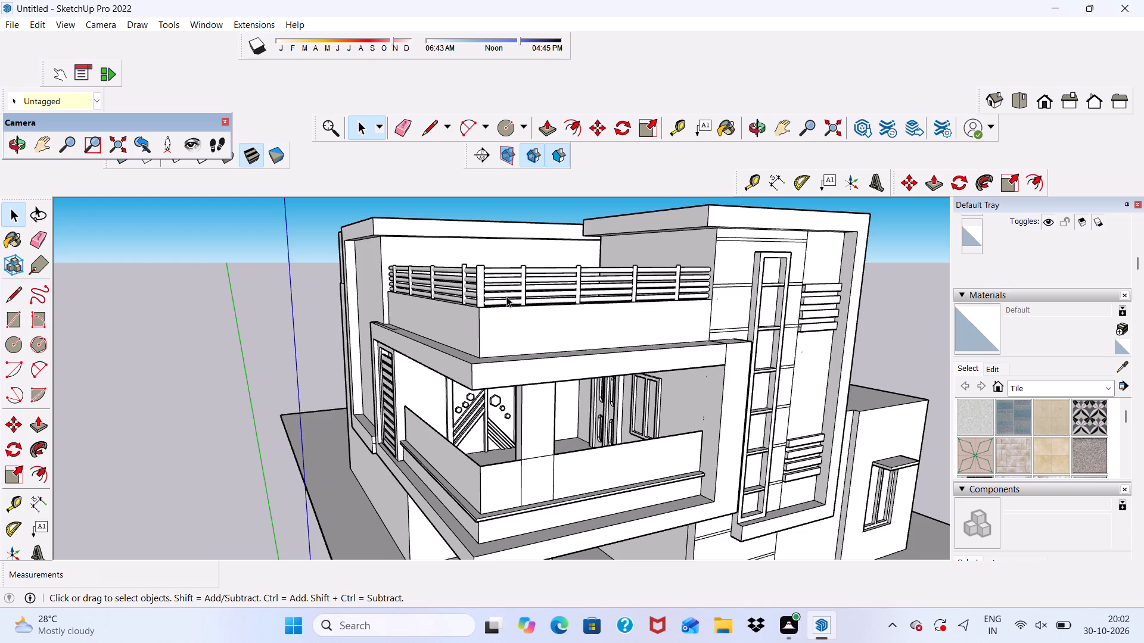
Draw a rectangular strip about 20' 2 7/8" by 4 1/4" along the top of the parapet face above the louvred opening.
scroll(424, 302, "up", 3)
middle_click_drag(435, 336, 553, 319)
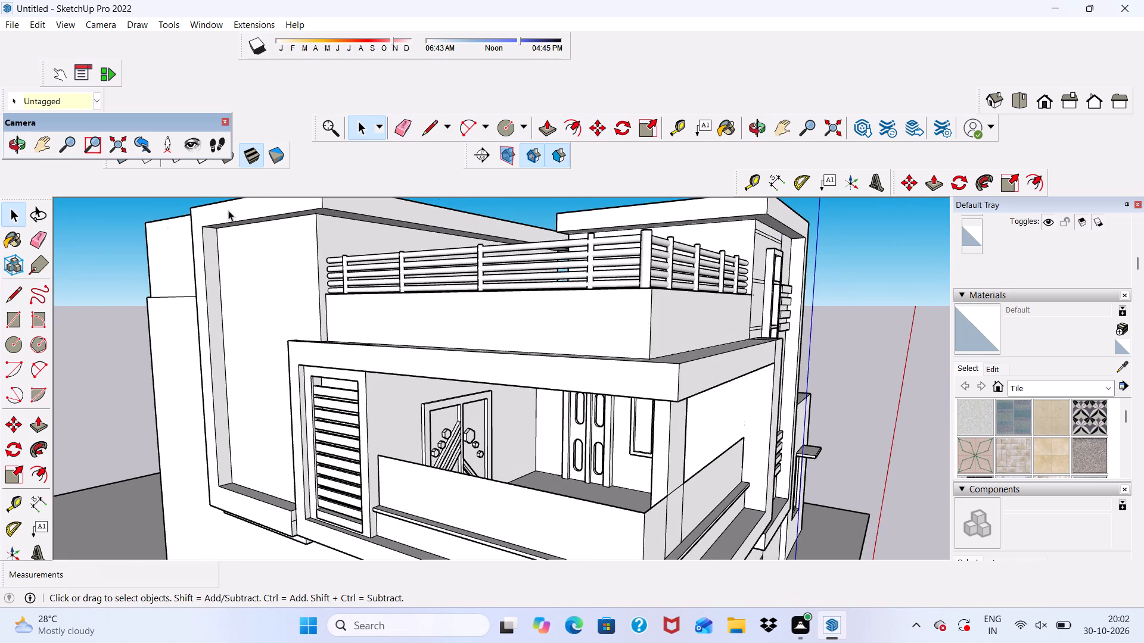
left_click(11, 327)
scroll(299, 323, "up", 5)
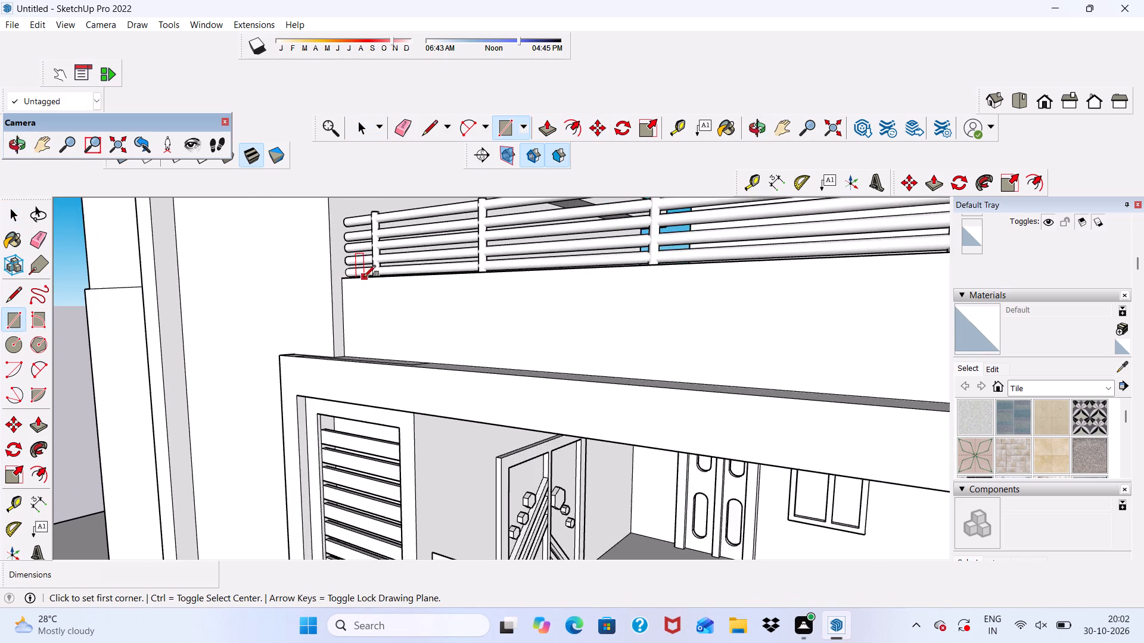
scroll(364, 277, "up", 4)
left_click(337, 281)
scroll(337, 283, "down", 6)
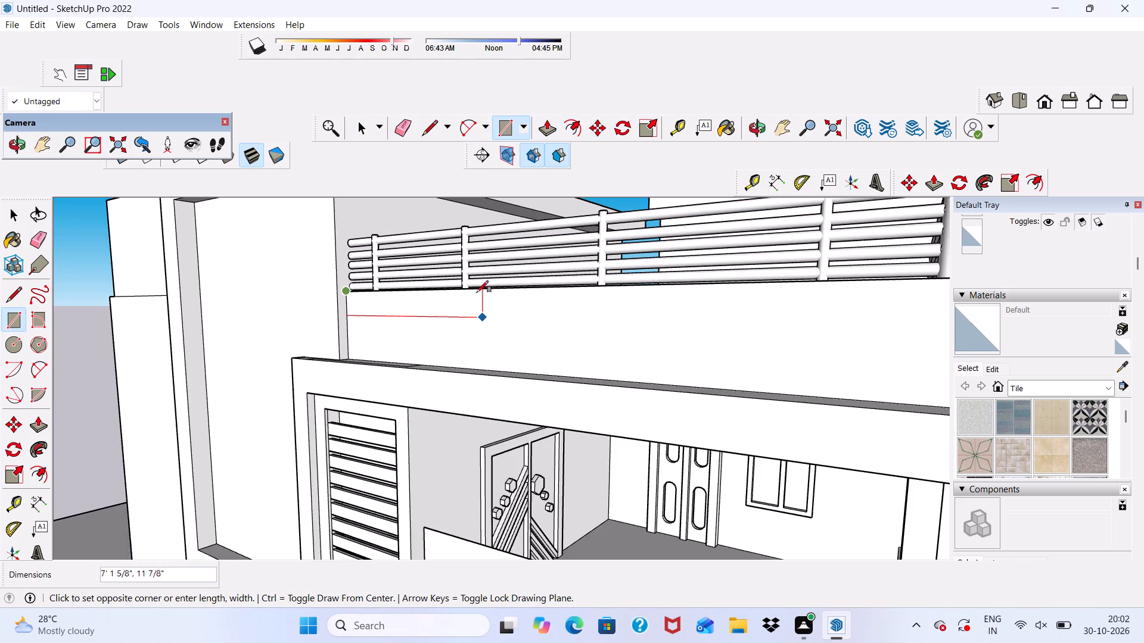
scroll(481, 282, "up", 6)
scroll(527, 280, "down", 3)
scroll(599, 333, "up", 2)
scroll(520, 291, "down", 5)
scroll(615, 285, "down", 3)
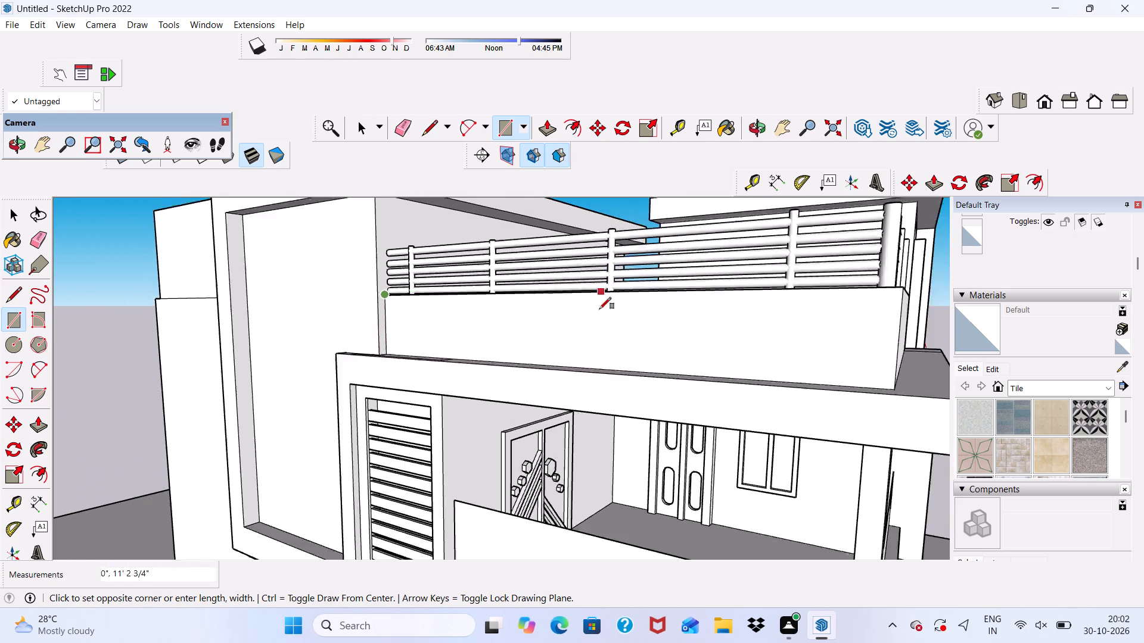
scroll(599, 309, "down", 3)
scroll(847, 305, "up", 5)
scroll(791, 301, "up", 5)
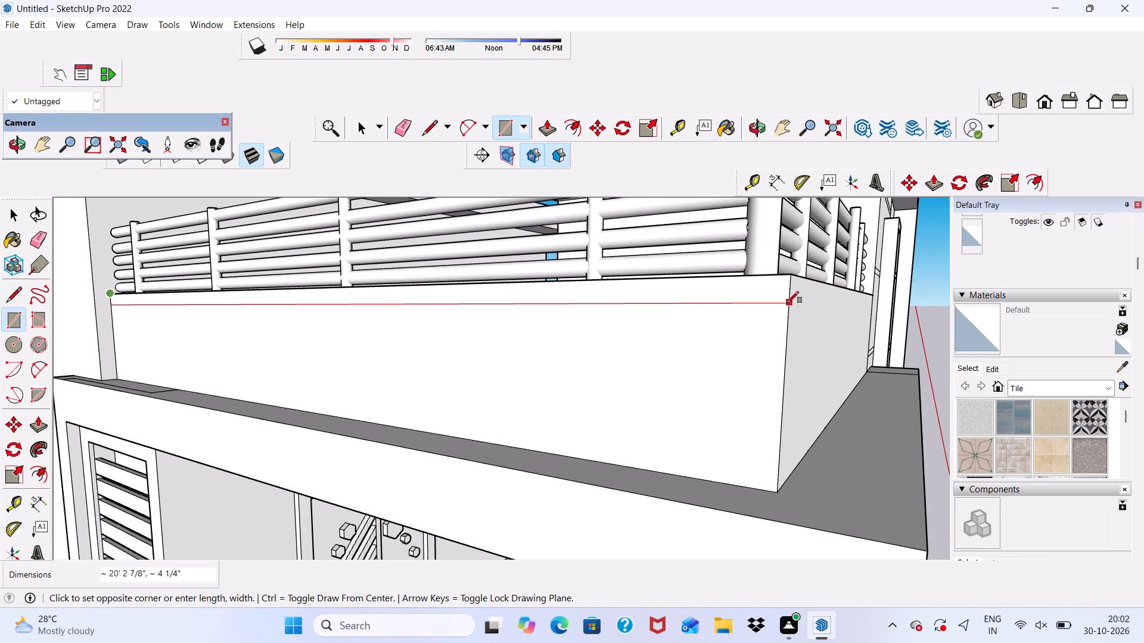
left_click(787, 303)
Draw a rectangular strip about 17' 1 1/4" by 5 1/4" along the top of the parapet face running towards the tower.
scroll(755, 307, "down", 1)
middle_click_drag(782, 318, 677, 321)
left_click(735, 276)
scroll(673, 295, "down", 3)
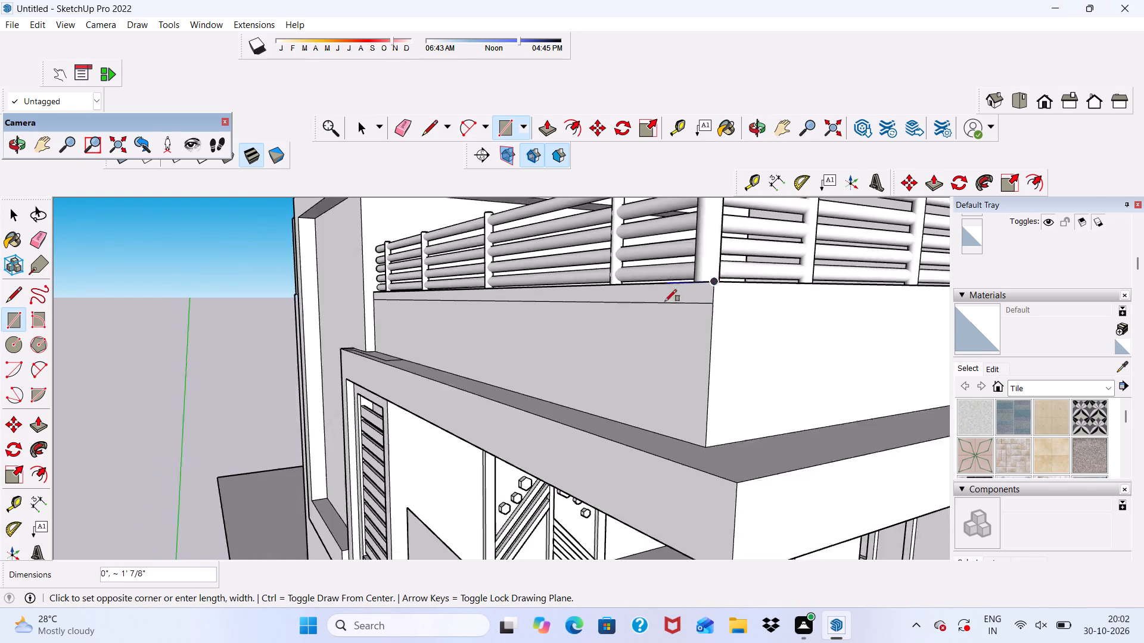
scroll(665, 301, "down", 8)
scroll(789, 298, "up", 7)
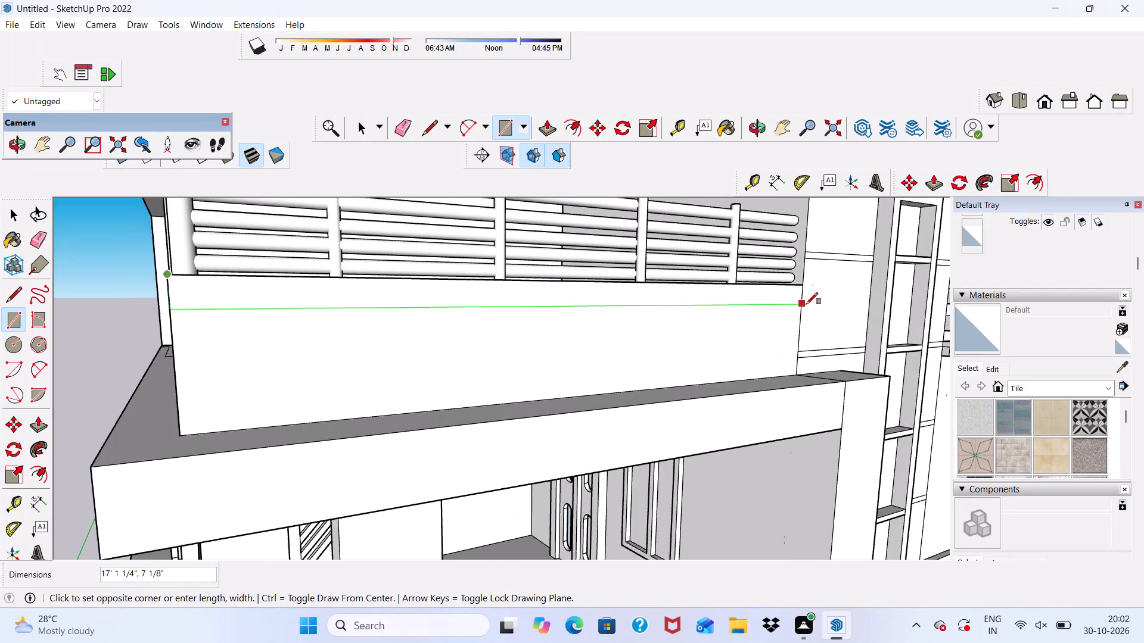
scroll(807, 297, "down", 3)
middle_click_drag(808, 298, 853, 289)
scroll(819, 295, "up", 2)
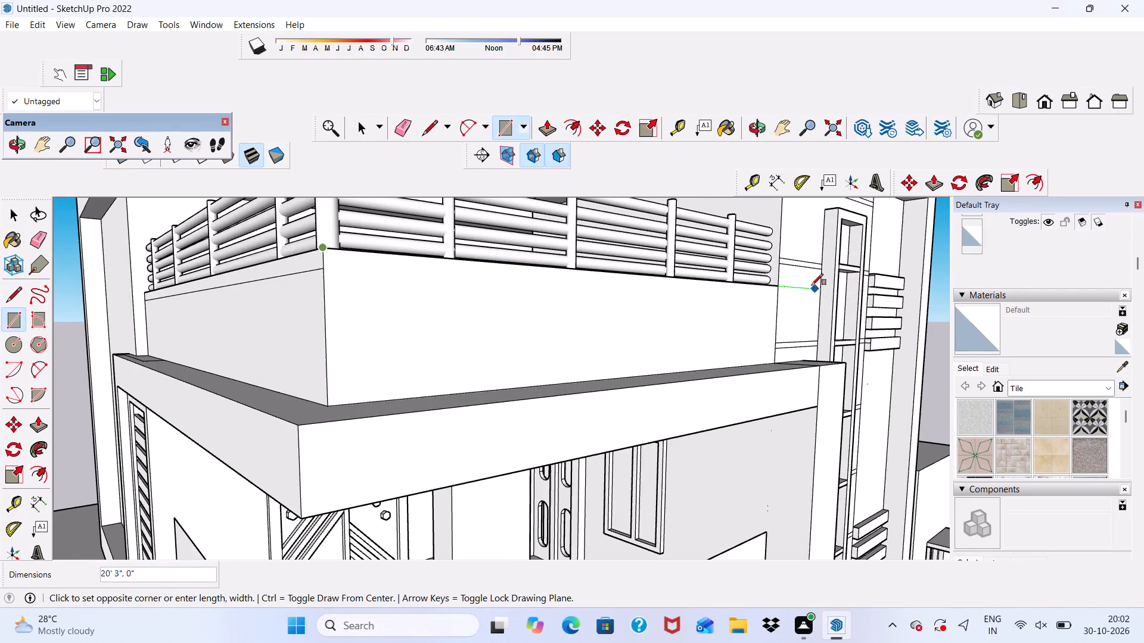
scroll(784, 283, "up", 1)
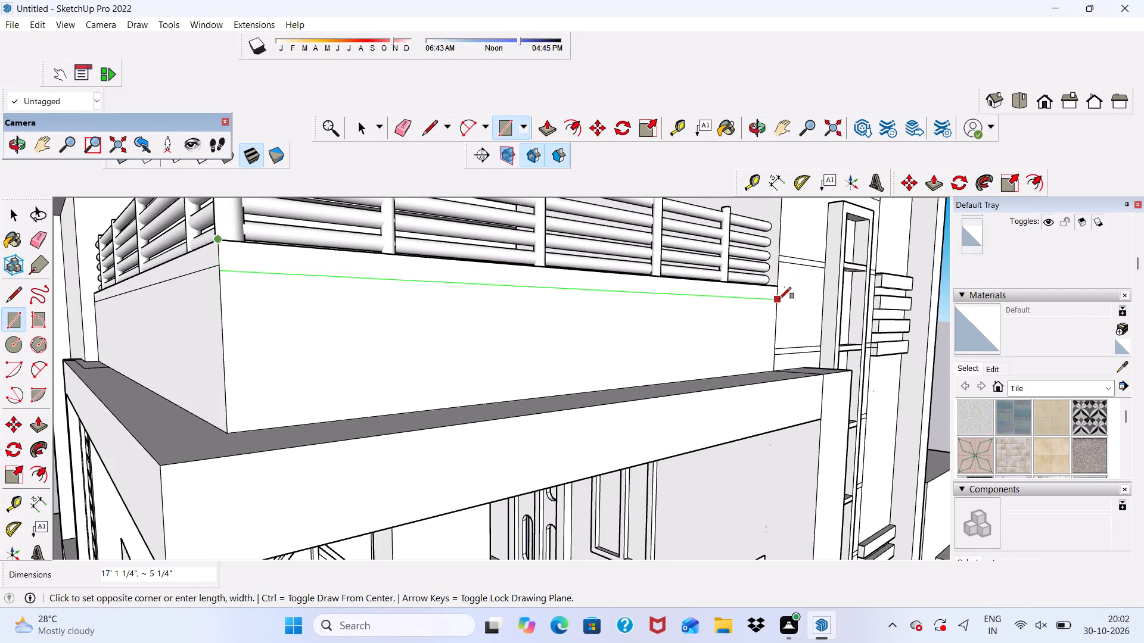
left_click(779, 297)
Push/Pull the top strip on the tower-side parapet outward 3" to form a projecting band.
scroll(772, 296, "down", 4)
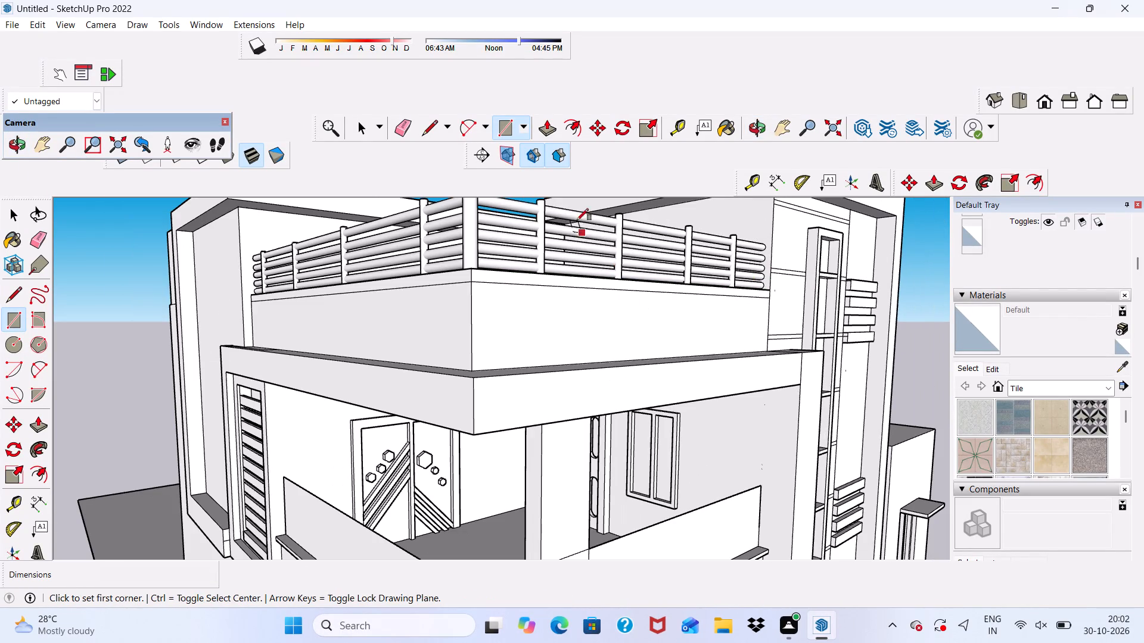
left_click(548, 130)
scroll(531, 282, "up", 2)
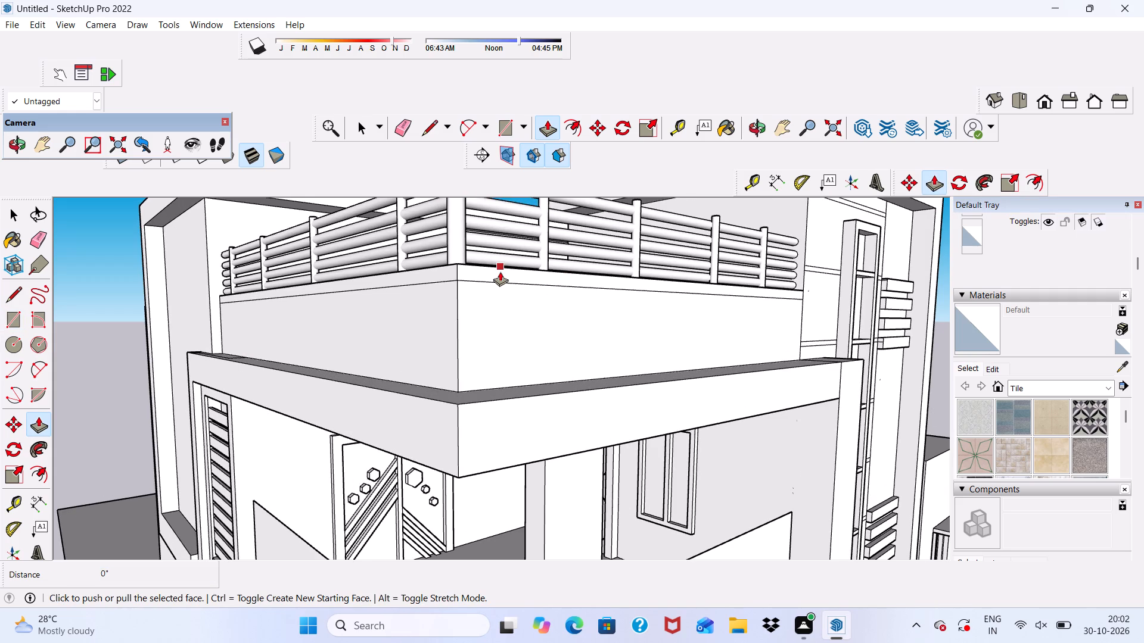
key("space")
scroll(500, 271, "up", 4)
left_click(476, 278)
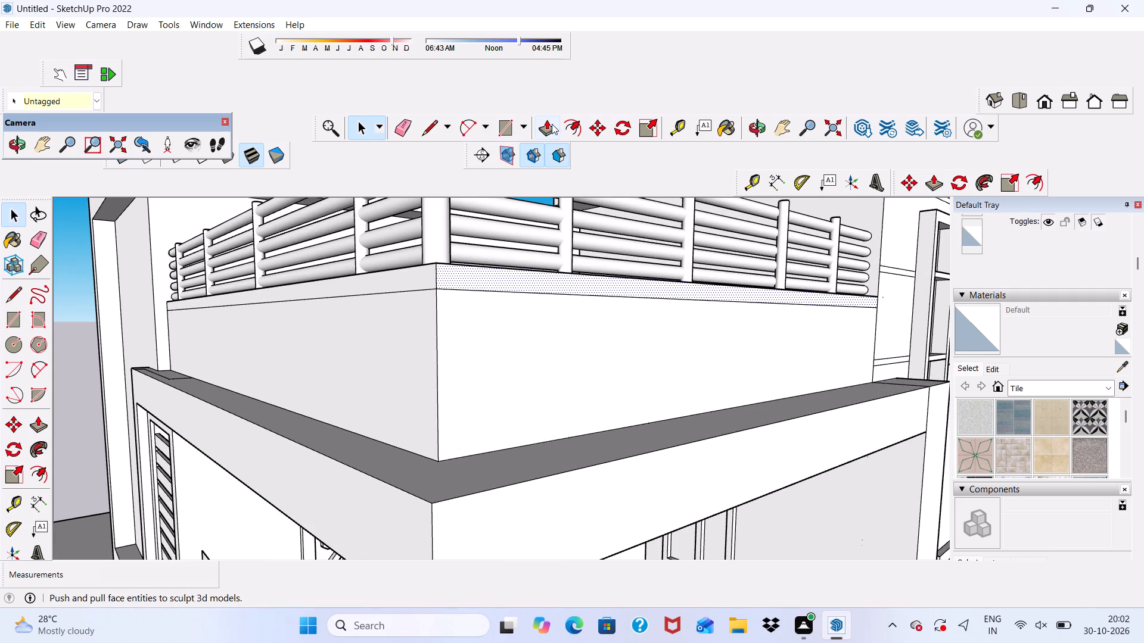
left_click(552, 124)
left_click(463, 272)
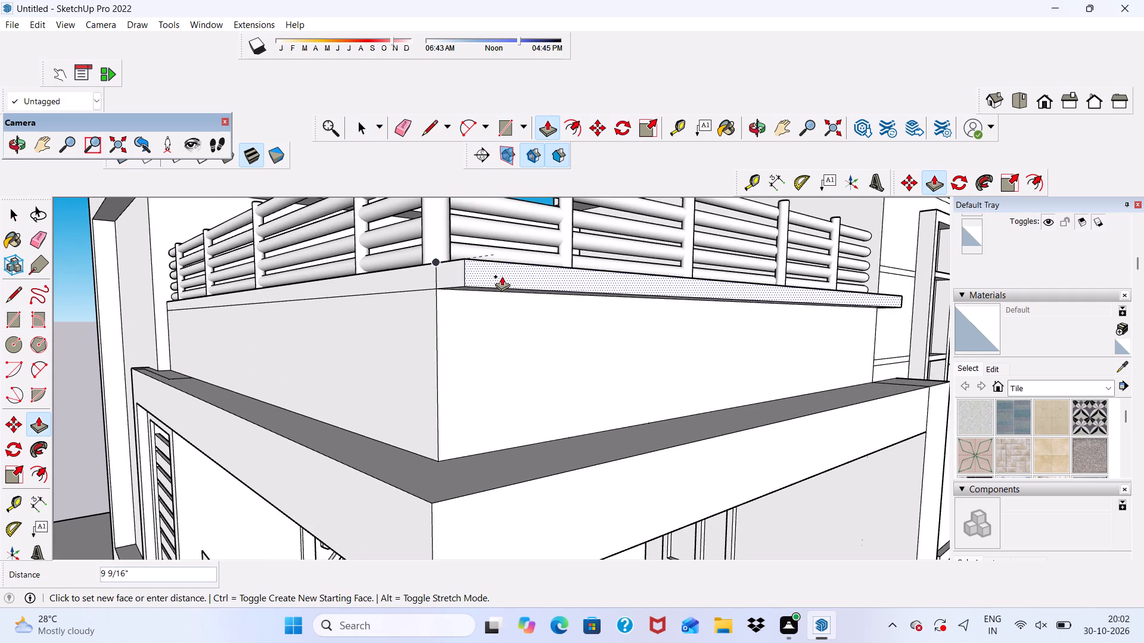
type("3\"")
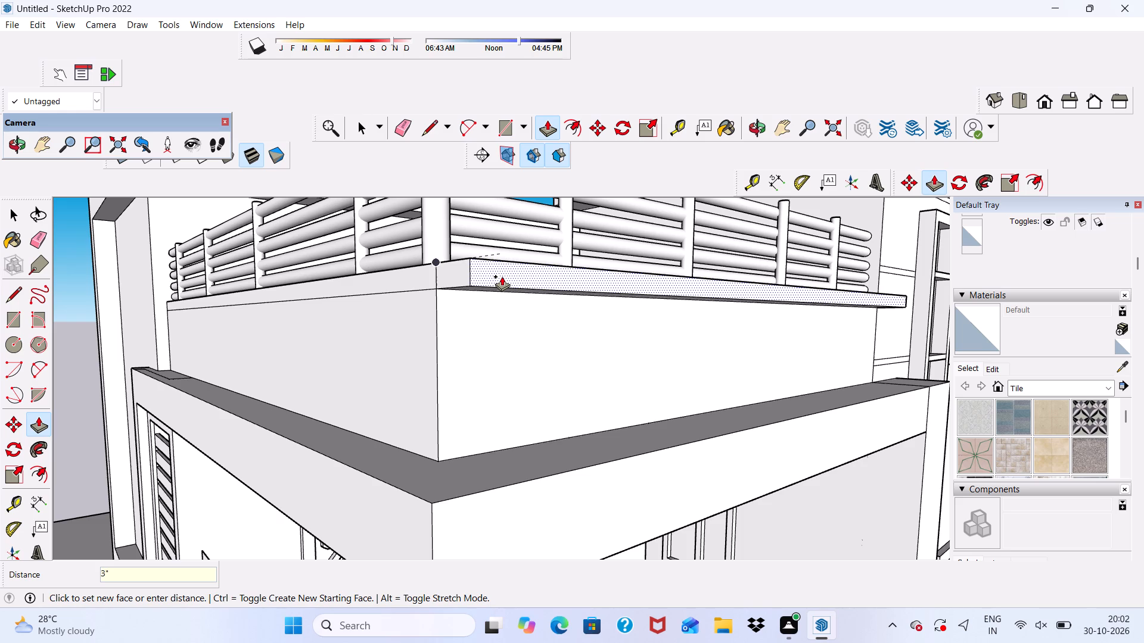
key("Return")
Push/Pull the top strip on the parapet above the louvred opening outward 3" as a matching band.
scroll(422, 277, "up", 6)
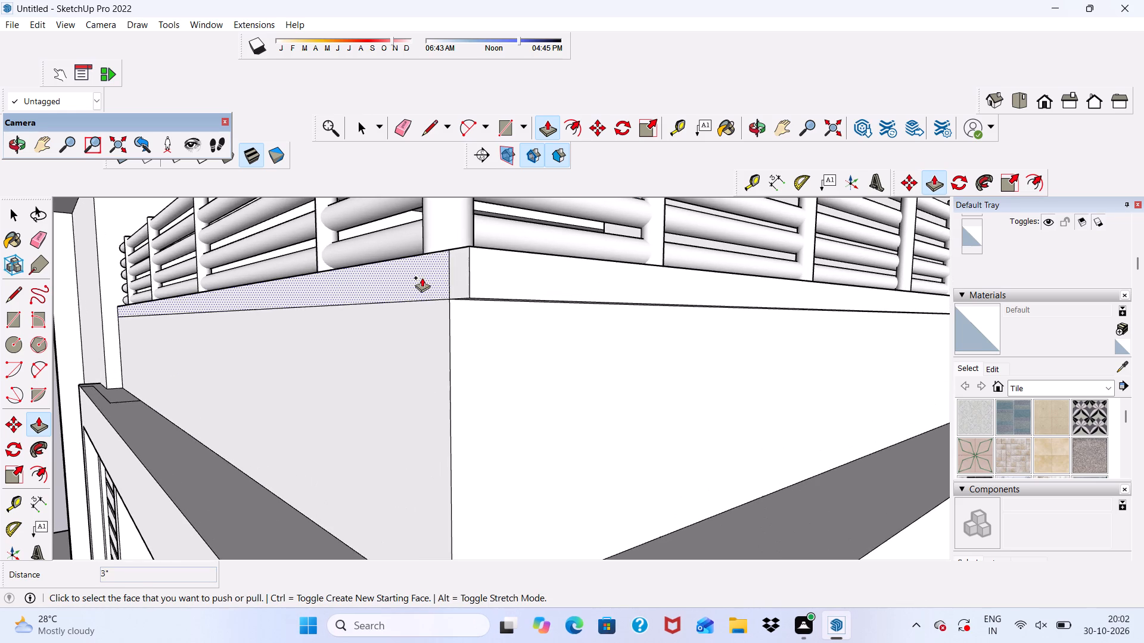
left_click(422, 277)
scroll(462, 289, "up", 5)
scroll(406, 288, "down", 2)
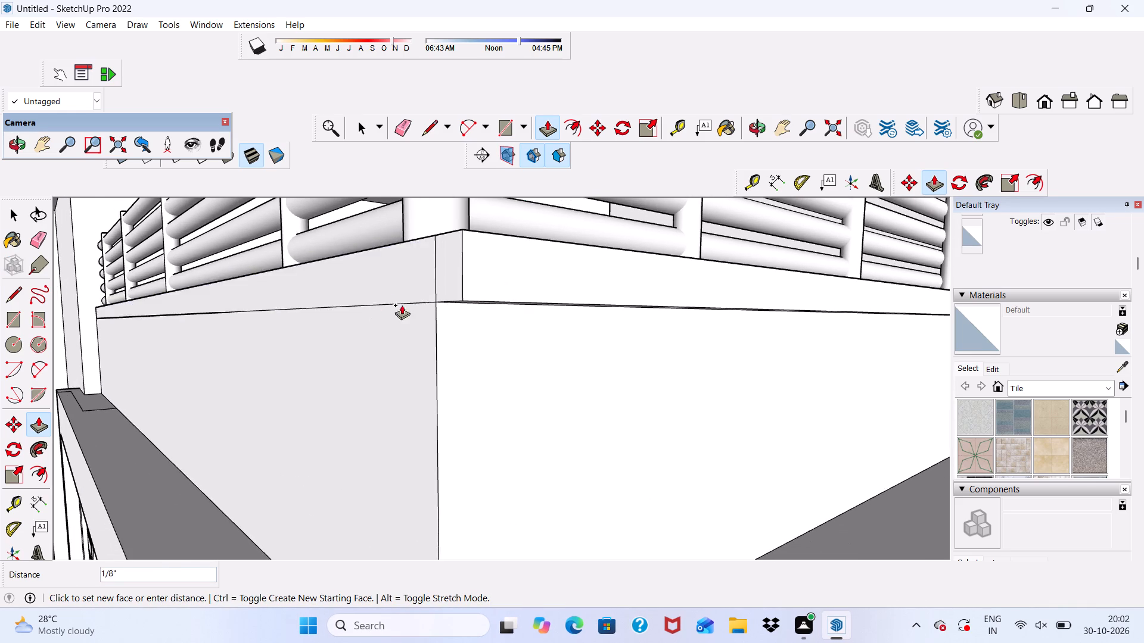
scroll(302, 296, "down", 2)
key("3")
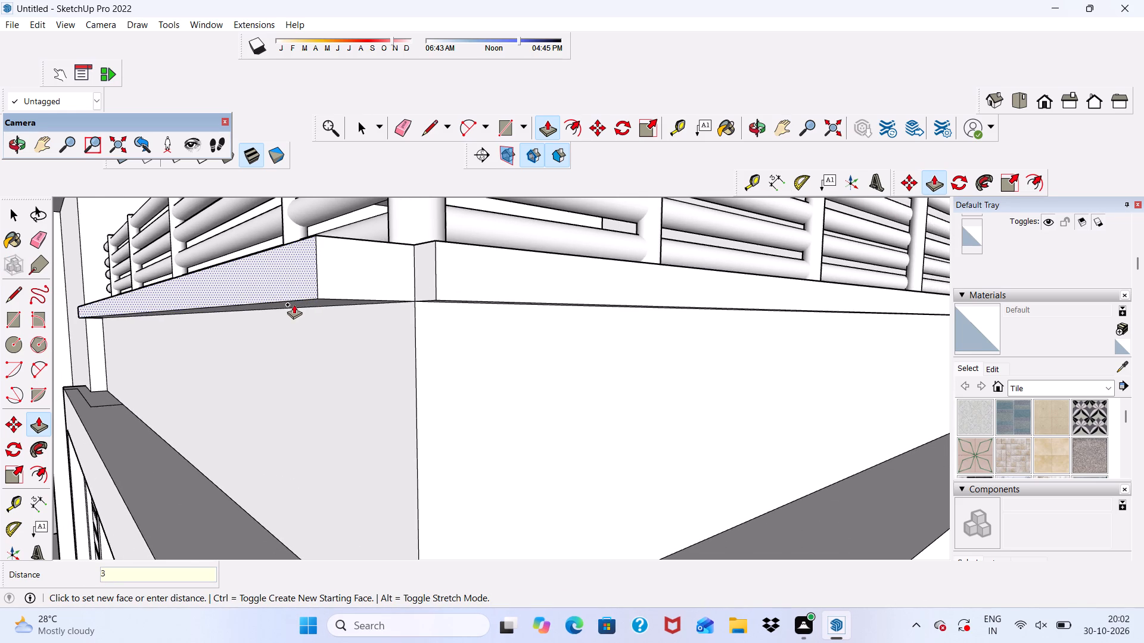
key("shift+quotedbl")
key("Return")
Extend the band's end face at the parapet corner 3", flush with the tower-side band, to close the corner gap.
scroll(391, 252, "up", 6)
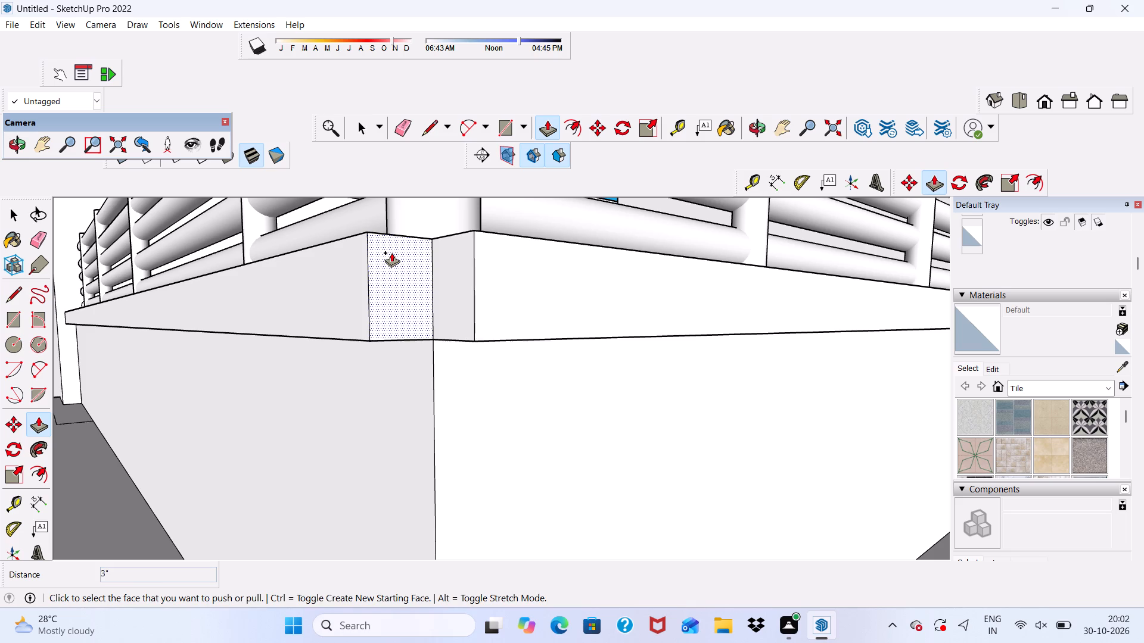
left_click(391, 252)
scroll(518, 227, "down", 3)
middle_click_drag(518, 231, 324, 298)
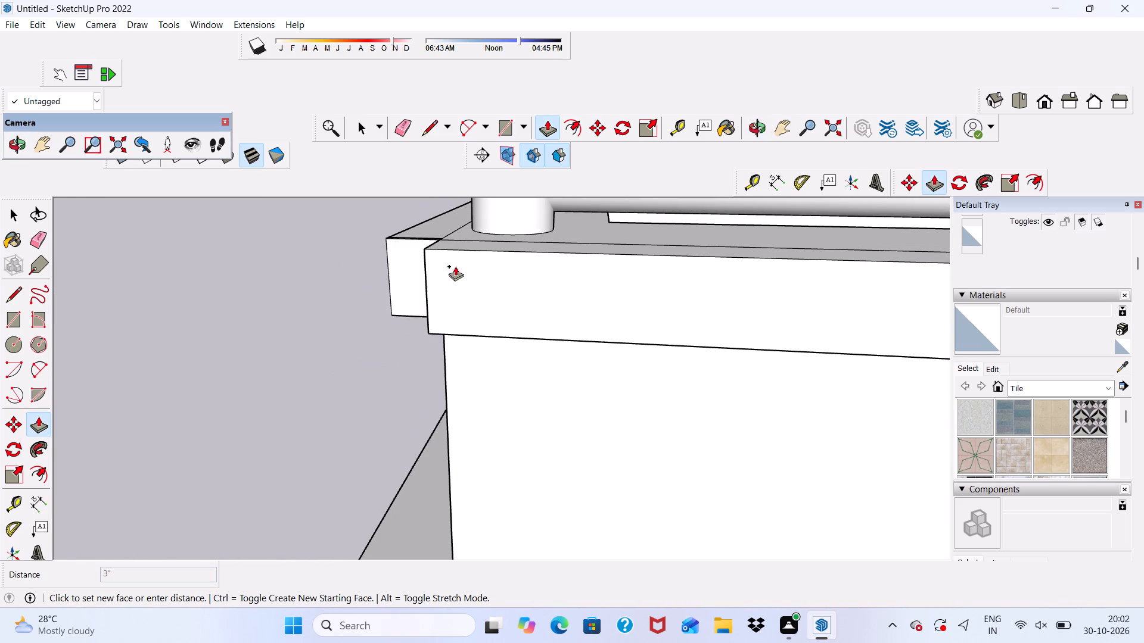
left_click(455, 266)
Erase the leftover seam edges on the top, tower-side face and underside of the projecting band at the parapet corner.
left_click(404, 117)
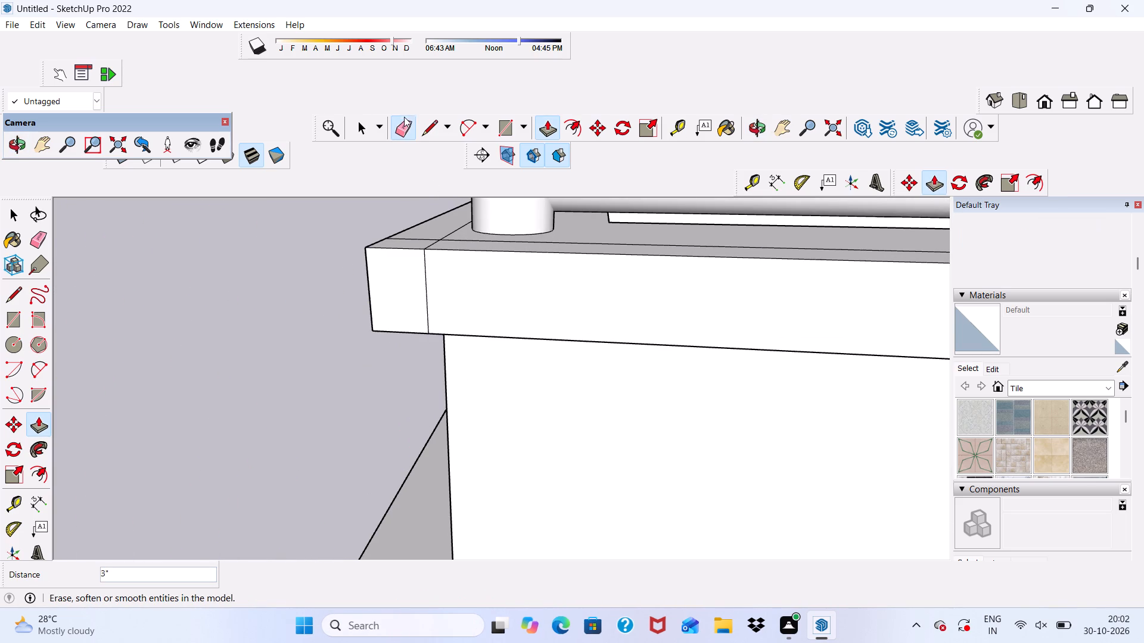
scroll(452, 233, "up", 5)
left_click_drag(444, 227, 425, 258)
left_click_drag(409, 236, 415, 251)
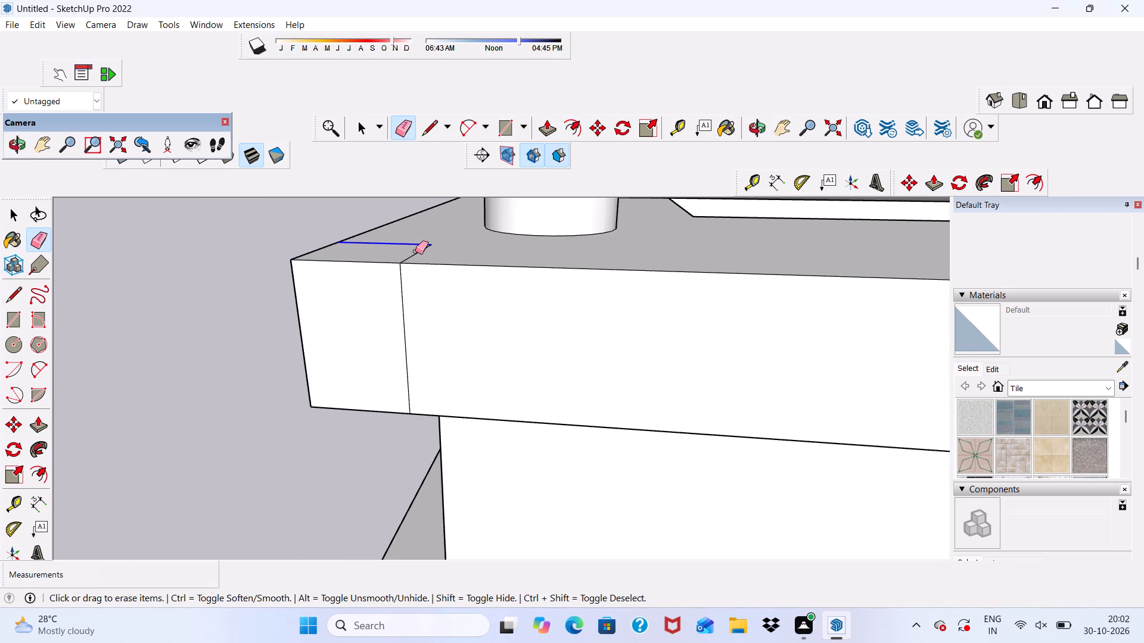
left_click_drag(415, 251, 415, 255)
left_click_drag(402, 285, 405, 304)
scroll(391, 294, "down", 6)
middle_click_drag(399, 313, 411, 214)
scroll(397, 269, "up", 1)
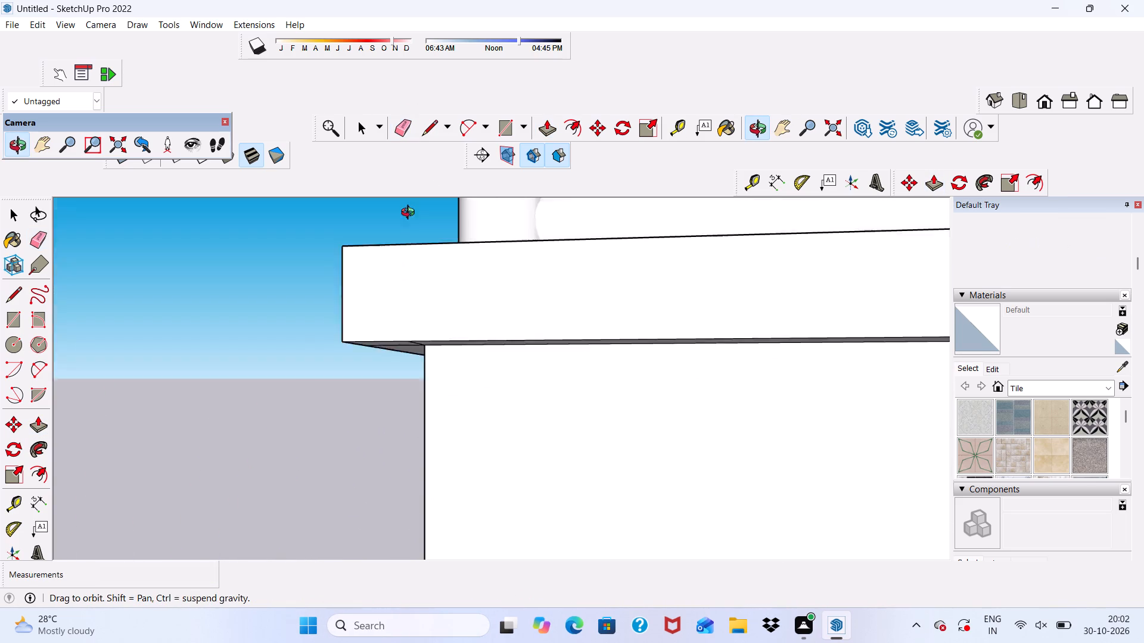
middle_click_drag(411, 214, 415, 167)
scroll(423, 300, "up", 5)
left_click_drag(413, 347, 386, 372)
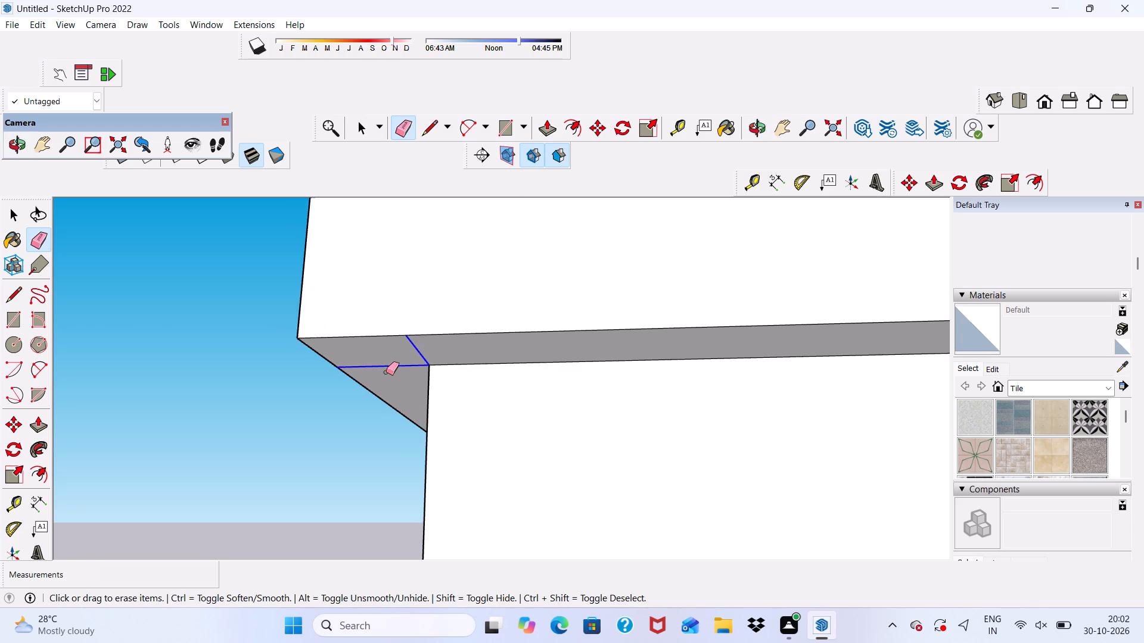
left_click_drag(386, 372, 390, 373)
Erase the remaining seam edges around the same parapet band corner, on its other face and on top.
scroll(374, 328, "down", 7)
middle_click_drag(365, 330, 645, 354)
scroll(631, 347, "up", 3)
left_click_drag(531, 301, 524, 317)
scroll(518, 304, "down", 5)
middle_click_drag(527, 331, 531, 457)
scroll(502, 374, "up", 1)
left_click_drag(561, 340, 558, 352)
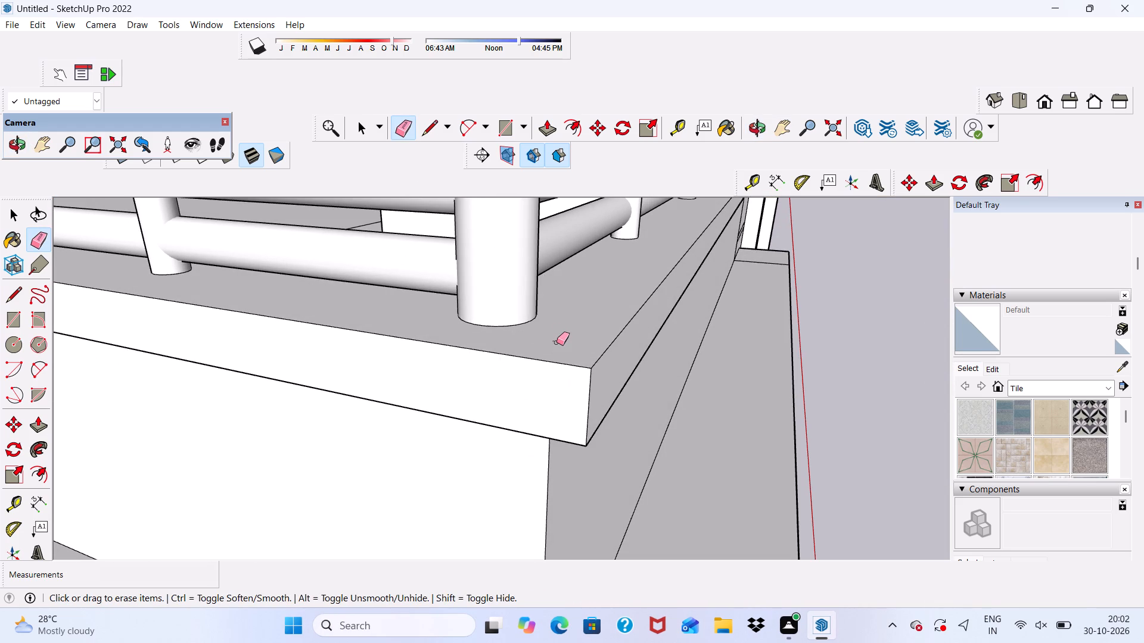
left_click(557, 342)
scroll(561, 277, "down", 14)
scroll(268, 288, "down", 2)
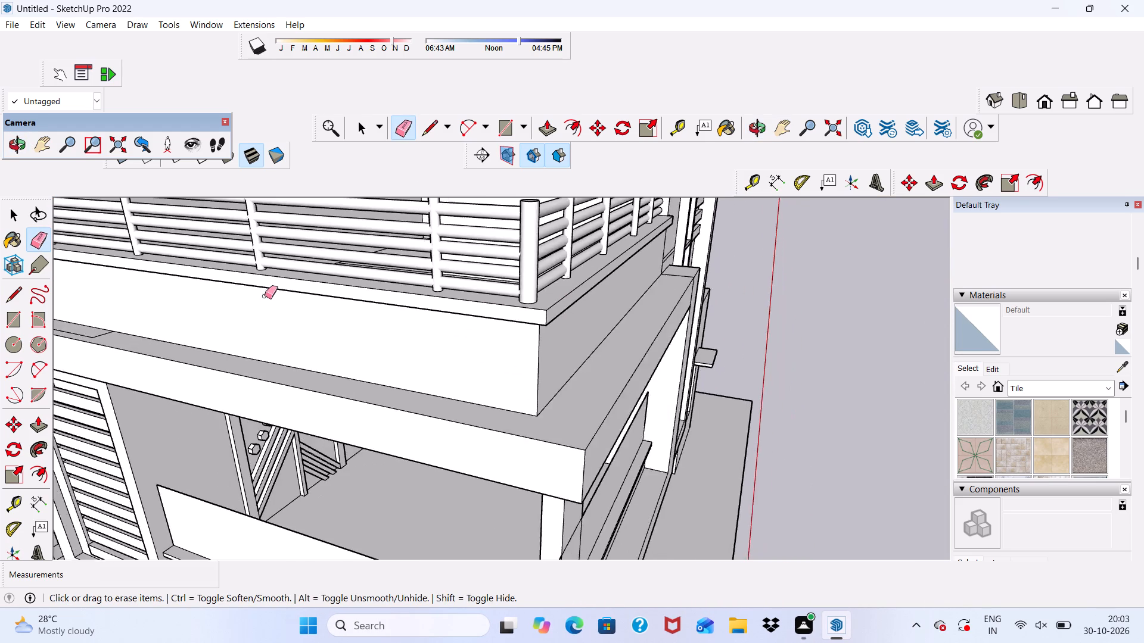
Examine the whole house from the front, tower side and louvred side to check the parapets, railing and recessed wall panel.
scroll(265, 296, "down", 1)
middle_click_drag(281, 335, 288, 240)
scroll(317, 235, "down", 7)
middle_click_drag(443, 299, 222, 305)
key("space")
scroll(531, 270, "up", 6)
middle_click_drag(533, 271, 421, 284)
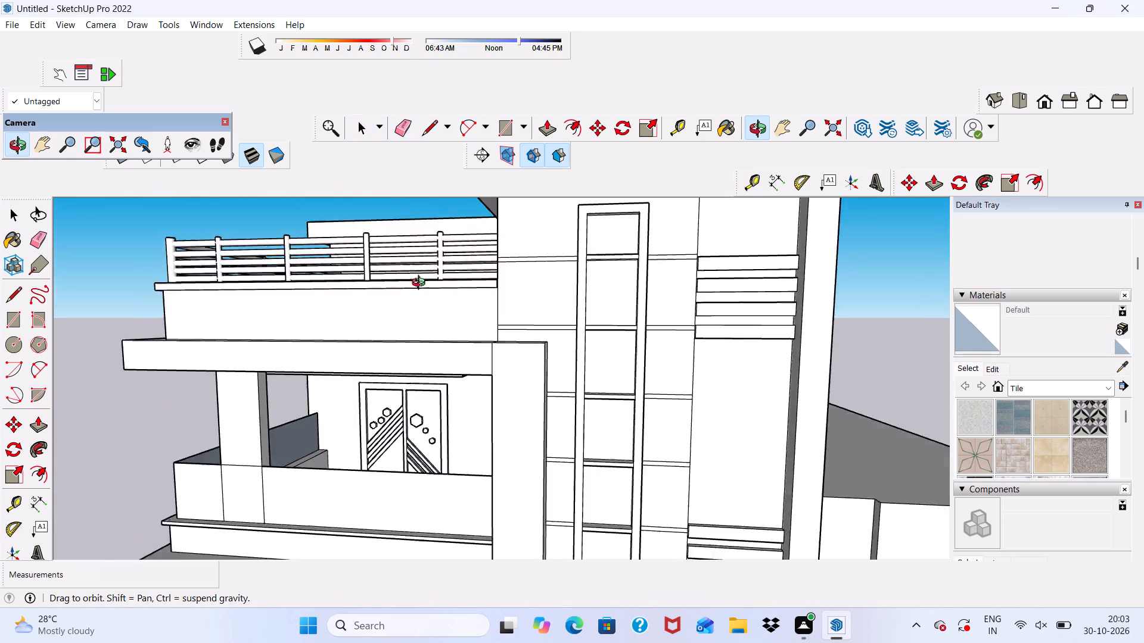
middle_click_drag(421, 284, 602, 231)
scroll(602, 232, "down", 5)
middle_click_drag(595, 311, 713, 336)
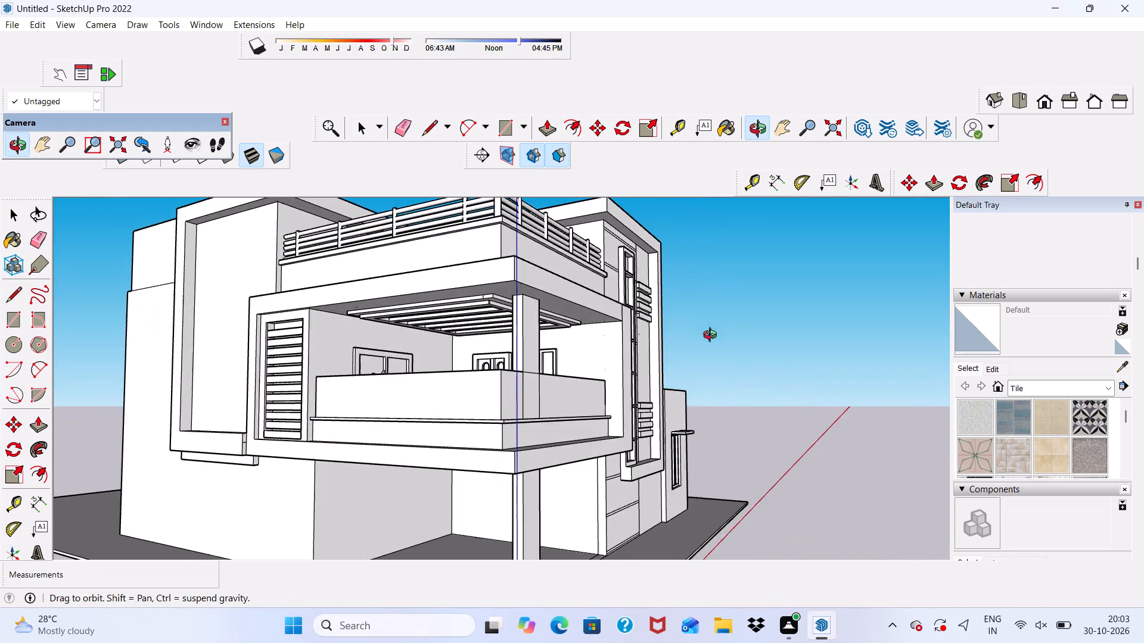
middle_click_drag(713, 336, 493, 383)
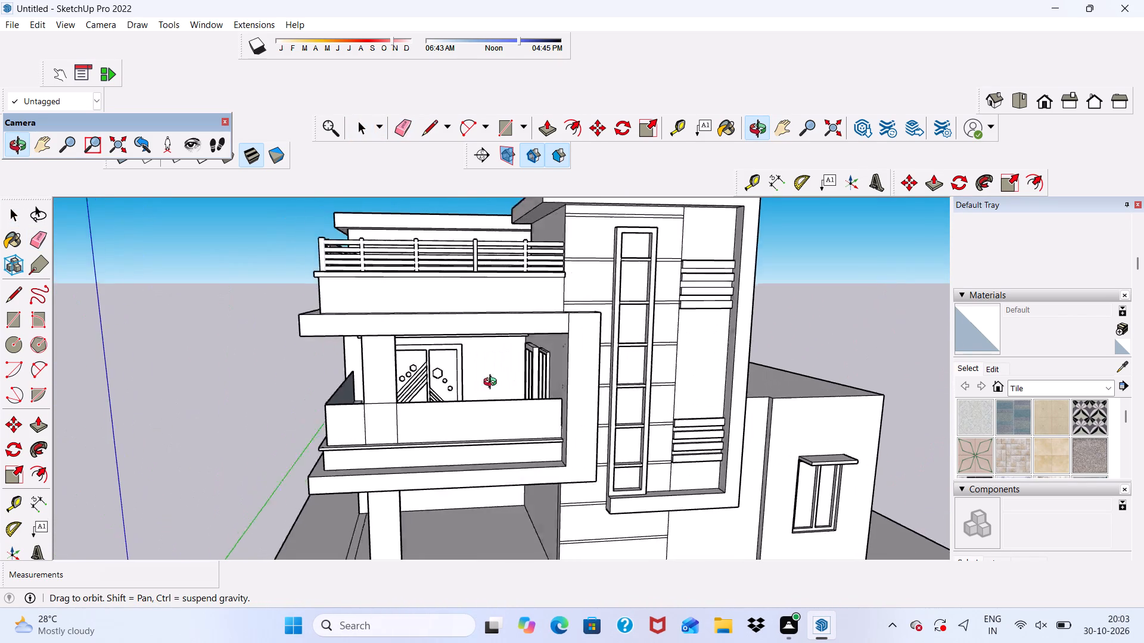
middle_click_drag(493, 383, 448, 383)
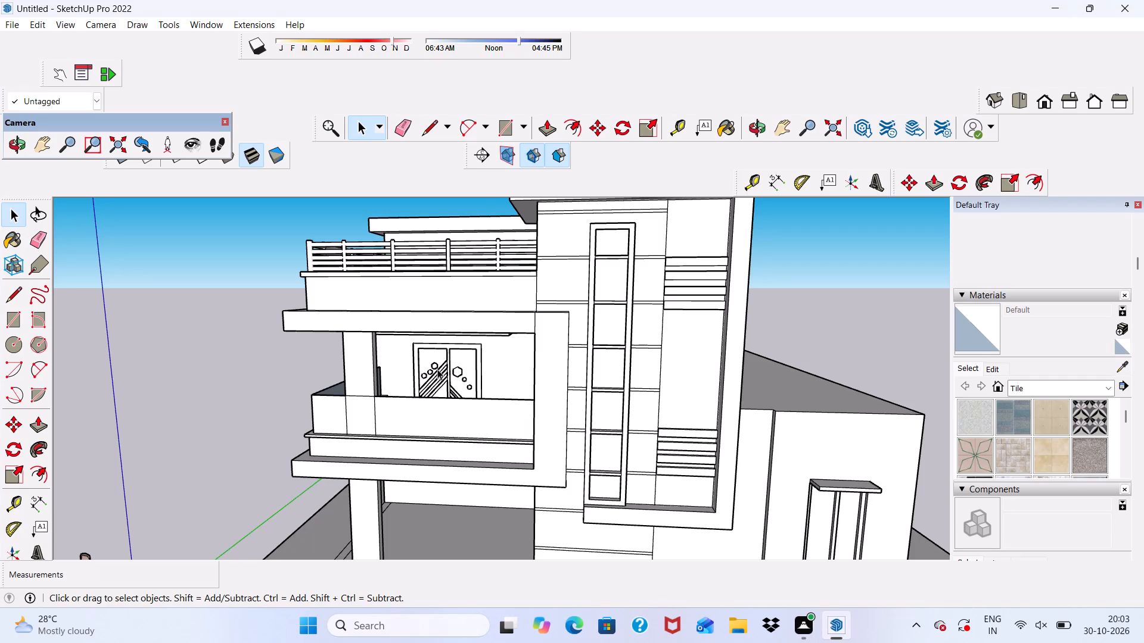
key("space")
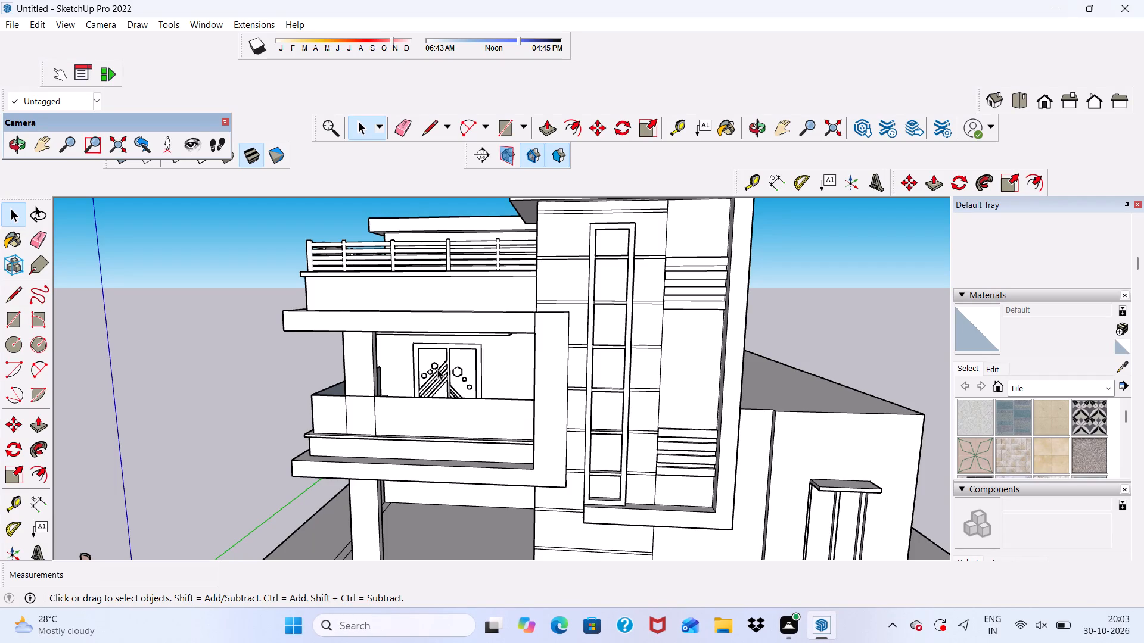
scroll(558, 475, "up", 6)
scroll(440, 458, "down", 2)
middle_click_drag(226, 450, 334, 385)
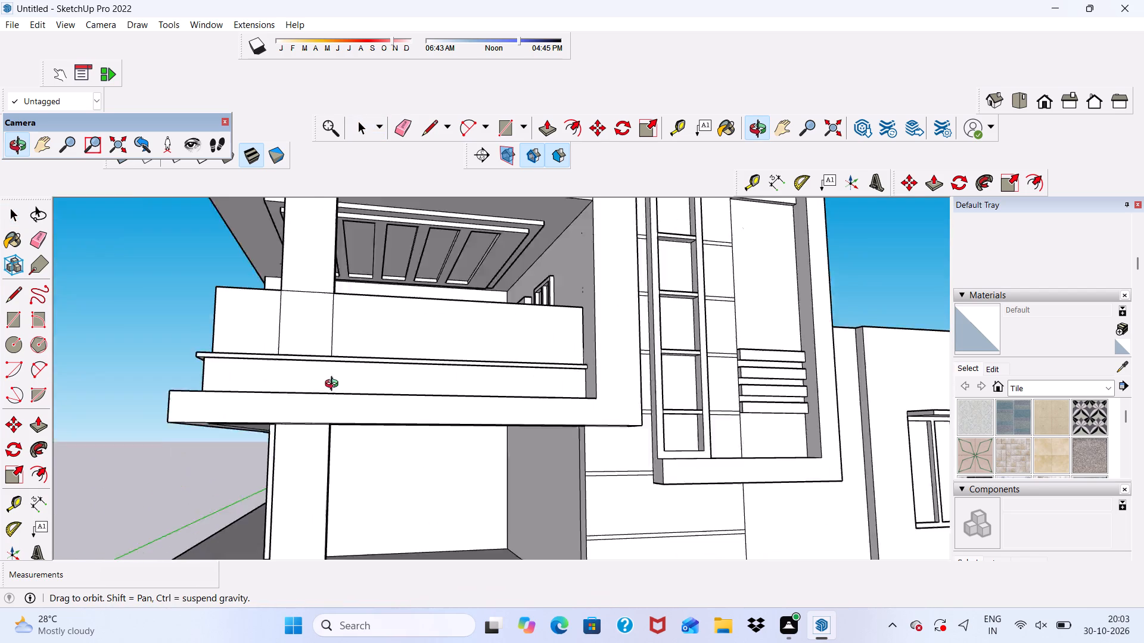
middle_click_drag(334, 385, 337, 385)
scroll(338, 386, "down", 8)
middle_click_drag(334, 421, 251, 467)
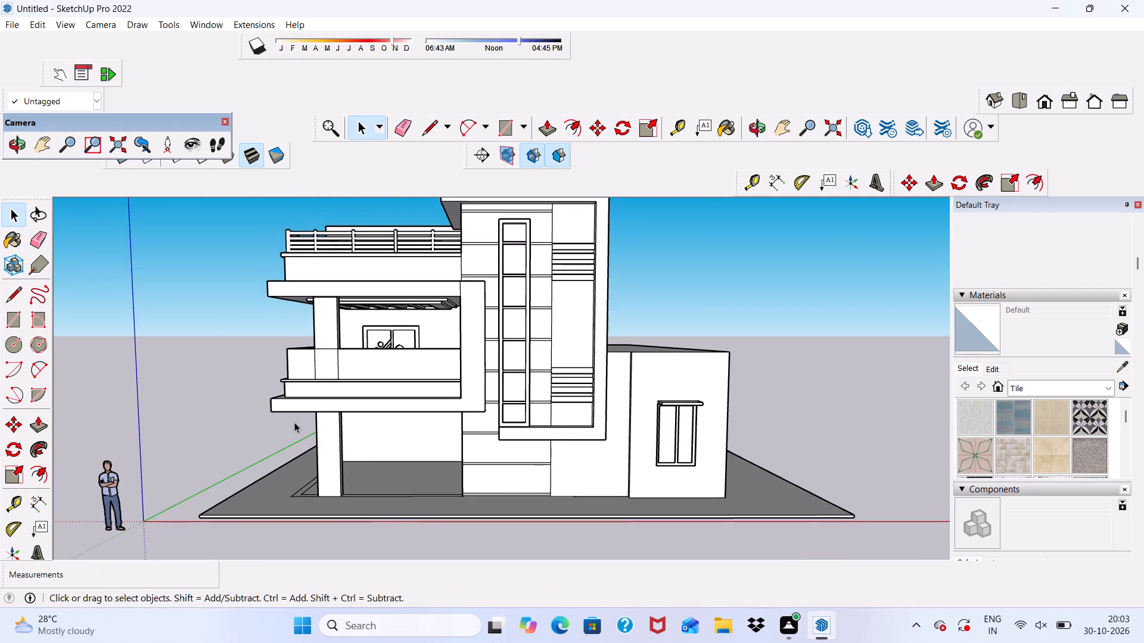
scroll(294, 422, "down", 6)
middle_click_drag(331, 403, 782, 387)
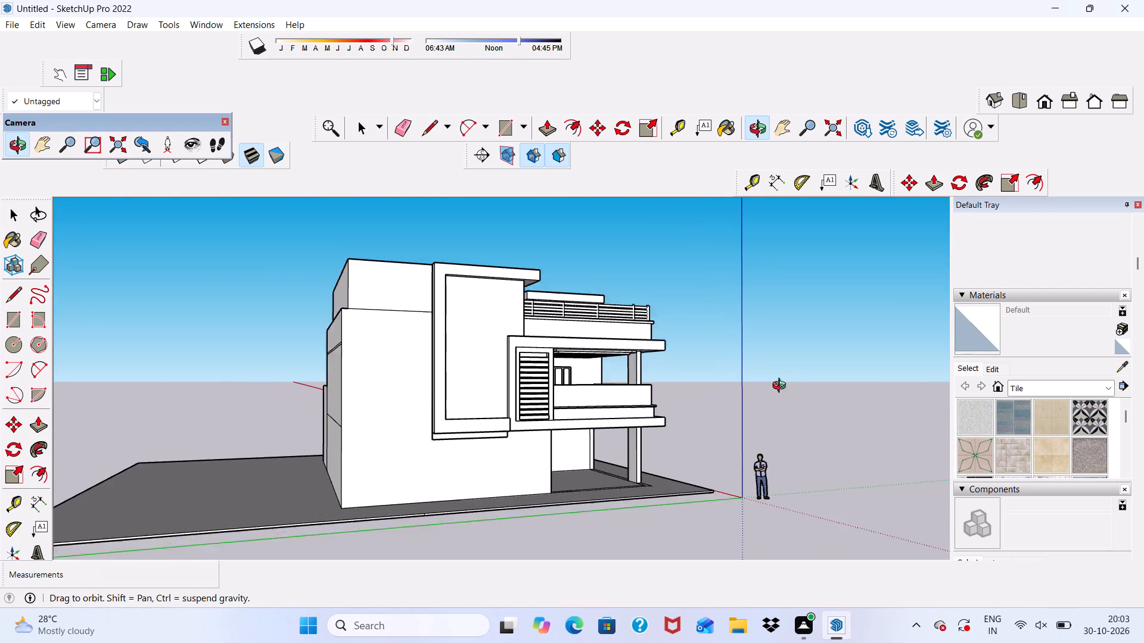
middle_click_drag(782, 387, 784, 388)
middle_click_drag(785, 389, 790, 401)
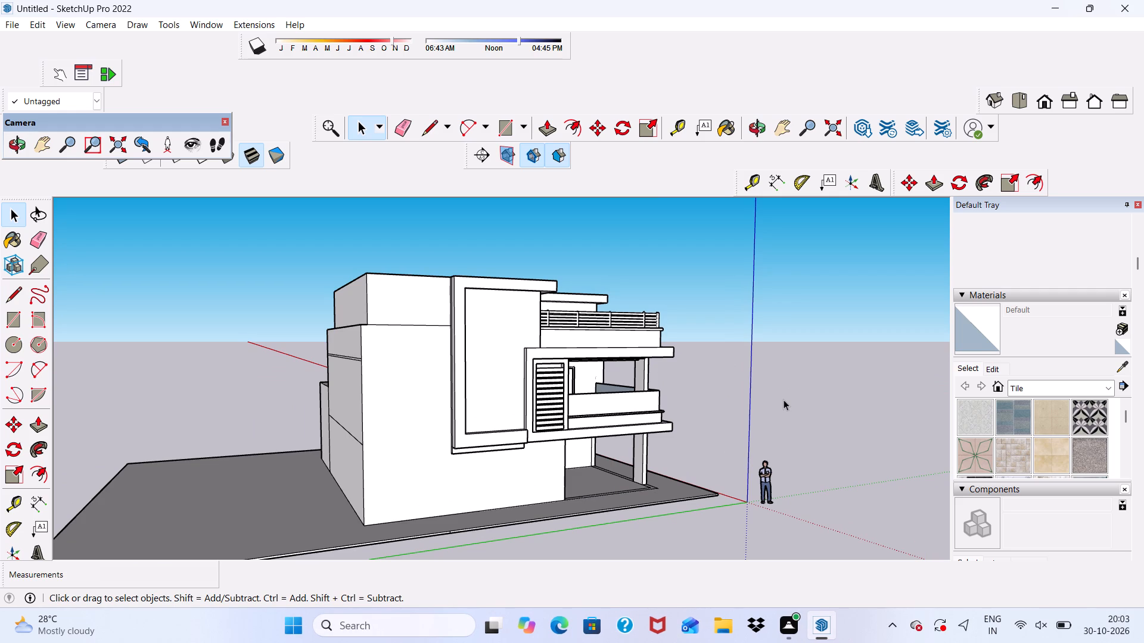
scroll(533, 566, "down", 2)
middle_click_drag(298, 625, 347, 619)
middle_click_drag(347, 448, 531, 467)
scroll(531, 467, "up", 6)
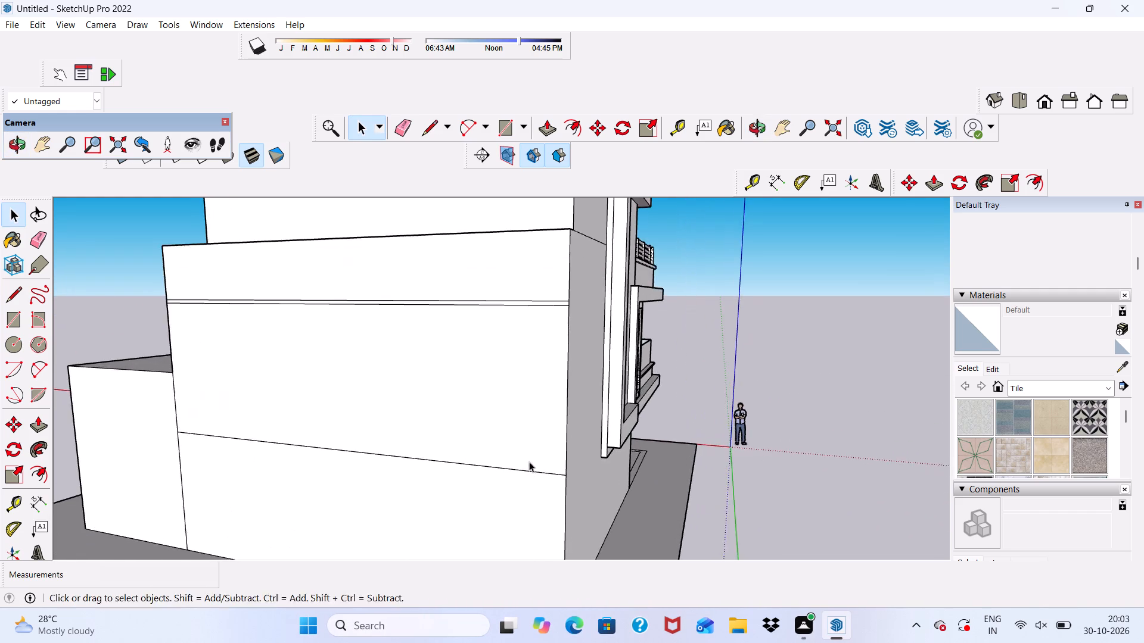
scroll(529, 461, "down", 1)
middle_click_drag(529, 461, 387, 485)
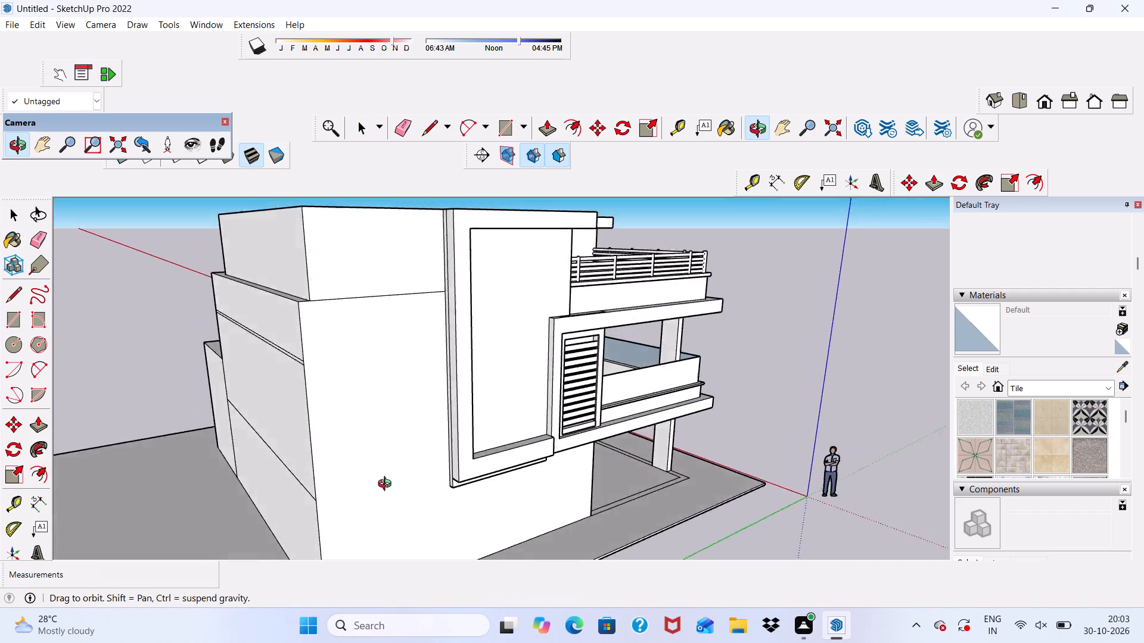
middle_click_drag(387, 485, 276, 485)
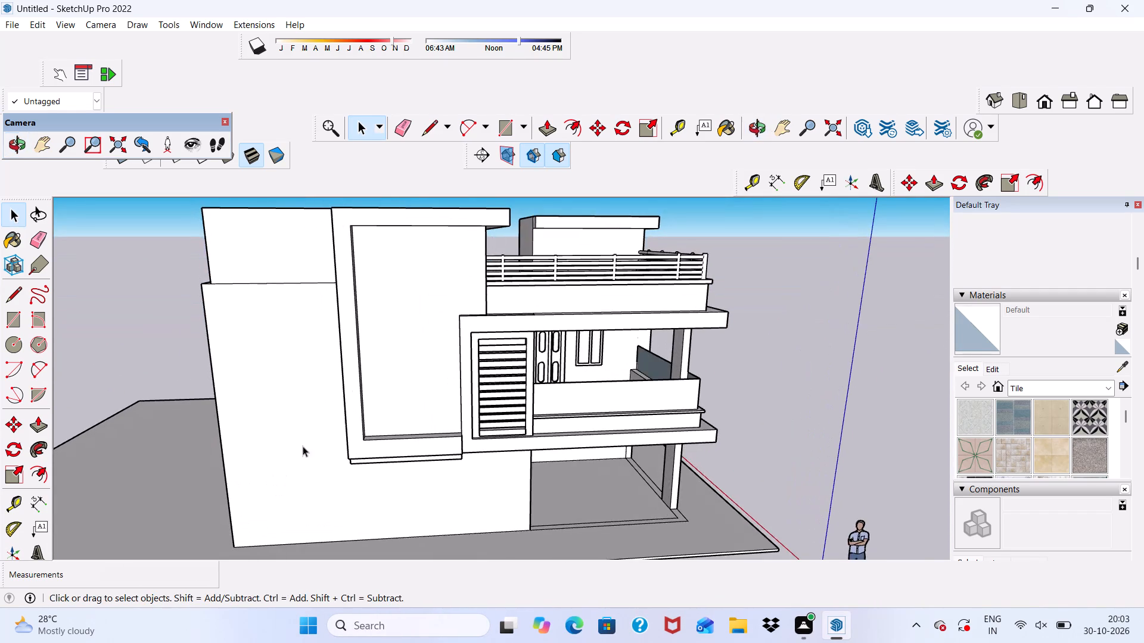
scroll(411, 325, "up", 5)
scroll(411, 325, "down", 2)
middle_click_drag(412, 325, 368, 355)
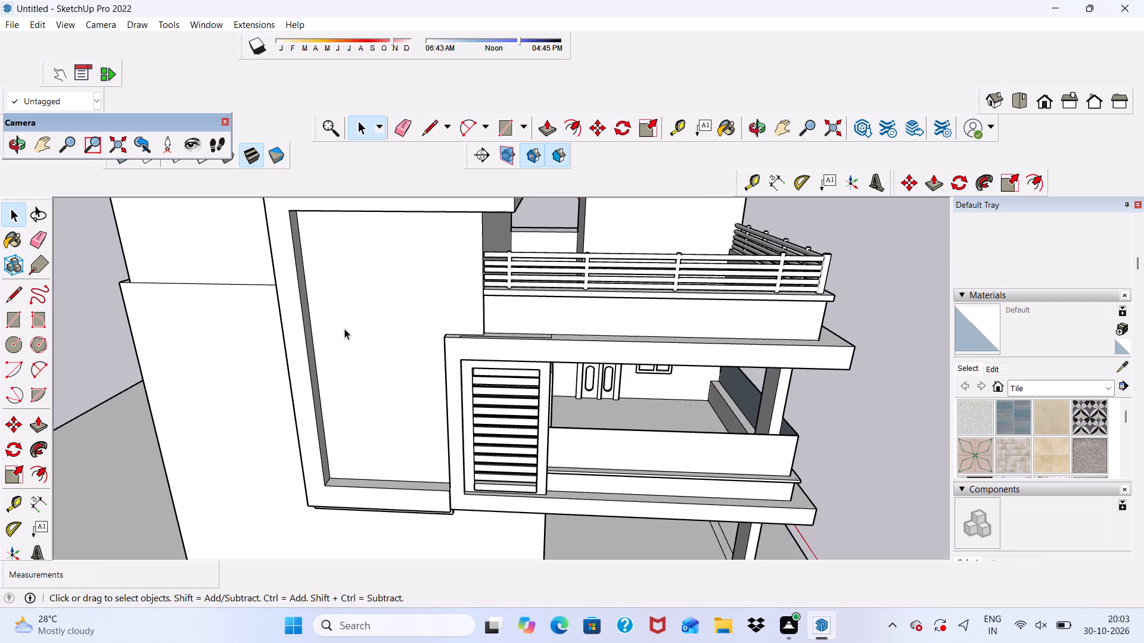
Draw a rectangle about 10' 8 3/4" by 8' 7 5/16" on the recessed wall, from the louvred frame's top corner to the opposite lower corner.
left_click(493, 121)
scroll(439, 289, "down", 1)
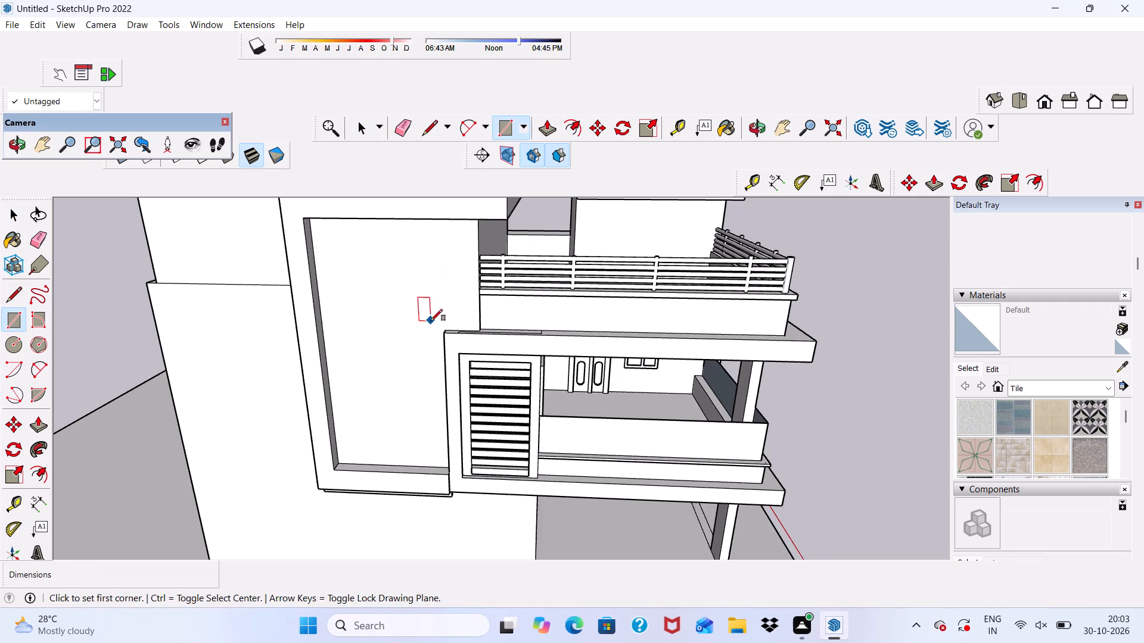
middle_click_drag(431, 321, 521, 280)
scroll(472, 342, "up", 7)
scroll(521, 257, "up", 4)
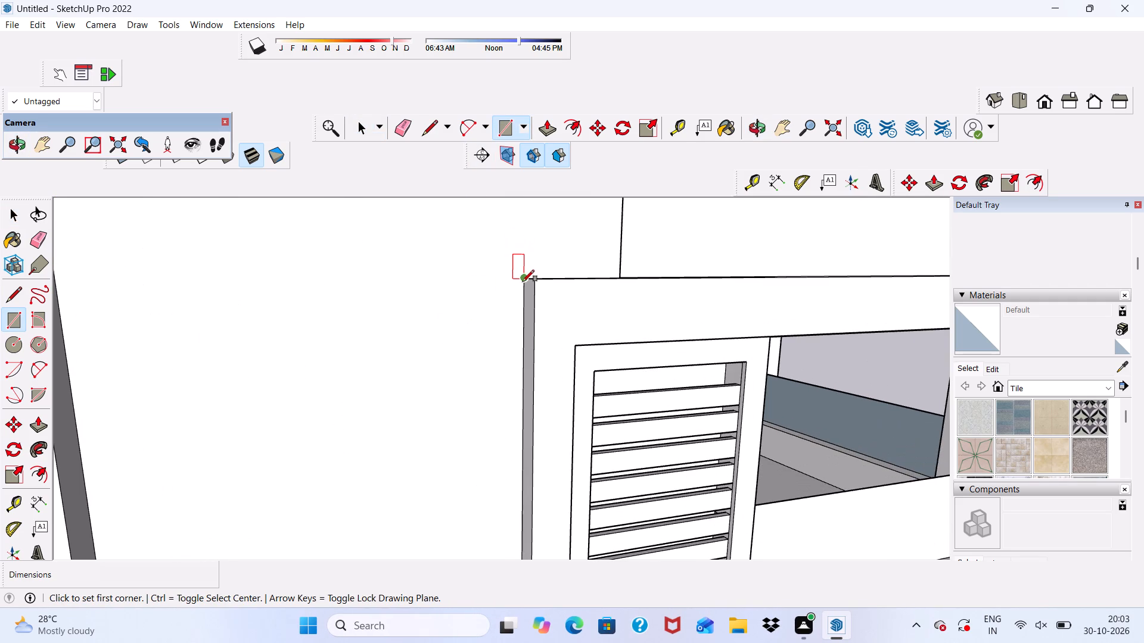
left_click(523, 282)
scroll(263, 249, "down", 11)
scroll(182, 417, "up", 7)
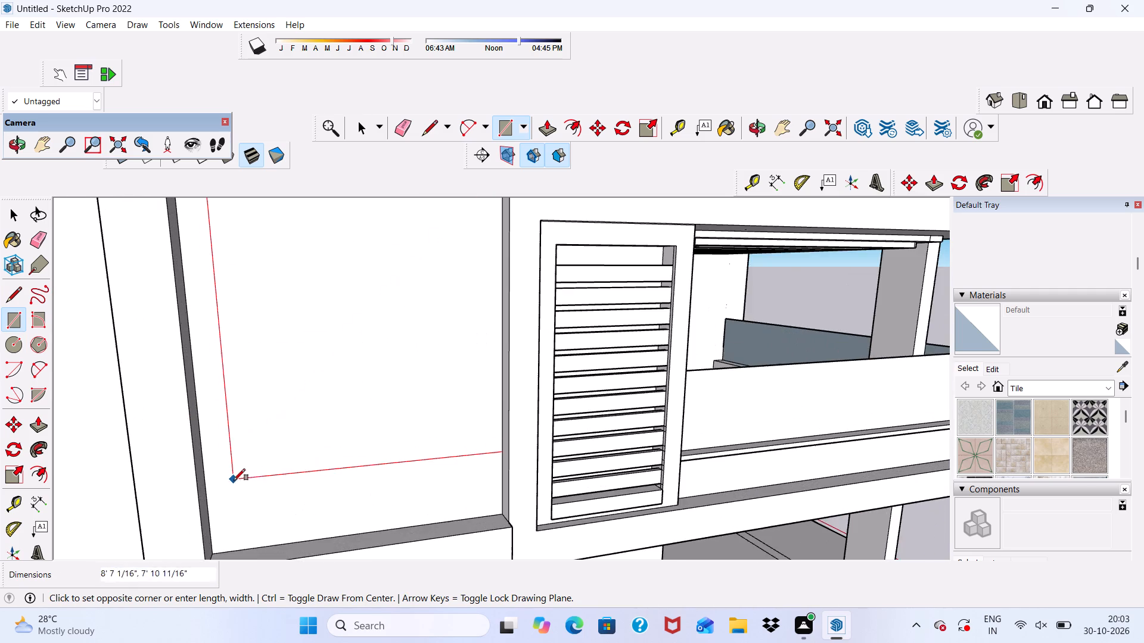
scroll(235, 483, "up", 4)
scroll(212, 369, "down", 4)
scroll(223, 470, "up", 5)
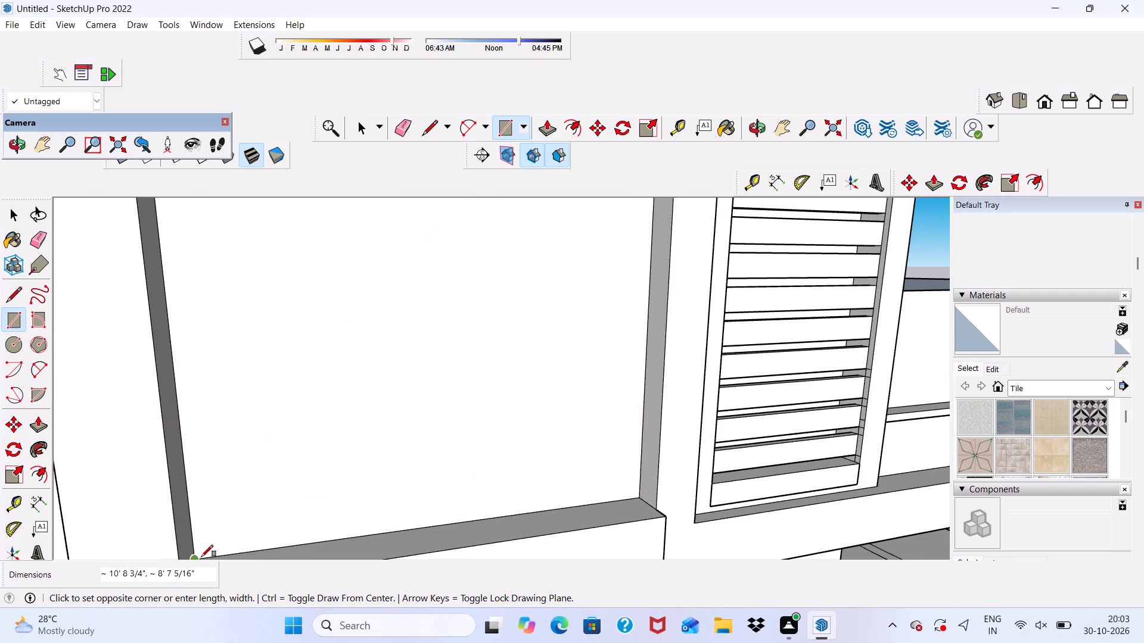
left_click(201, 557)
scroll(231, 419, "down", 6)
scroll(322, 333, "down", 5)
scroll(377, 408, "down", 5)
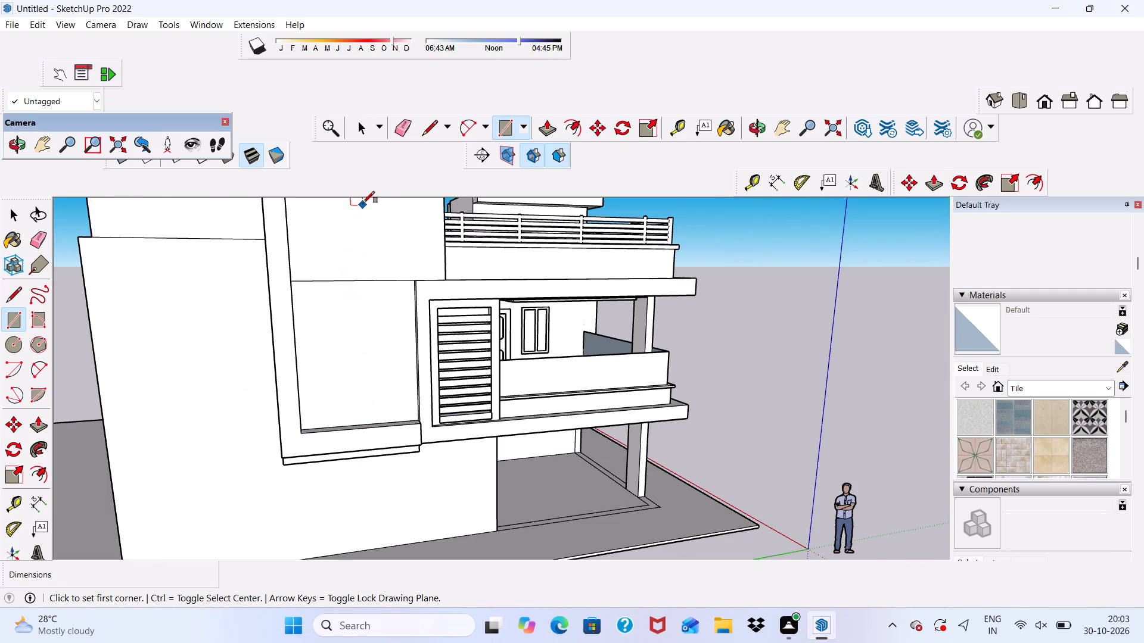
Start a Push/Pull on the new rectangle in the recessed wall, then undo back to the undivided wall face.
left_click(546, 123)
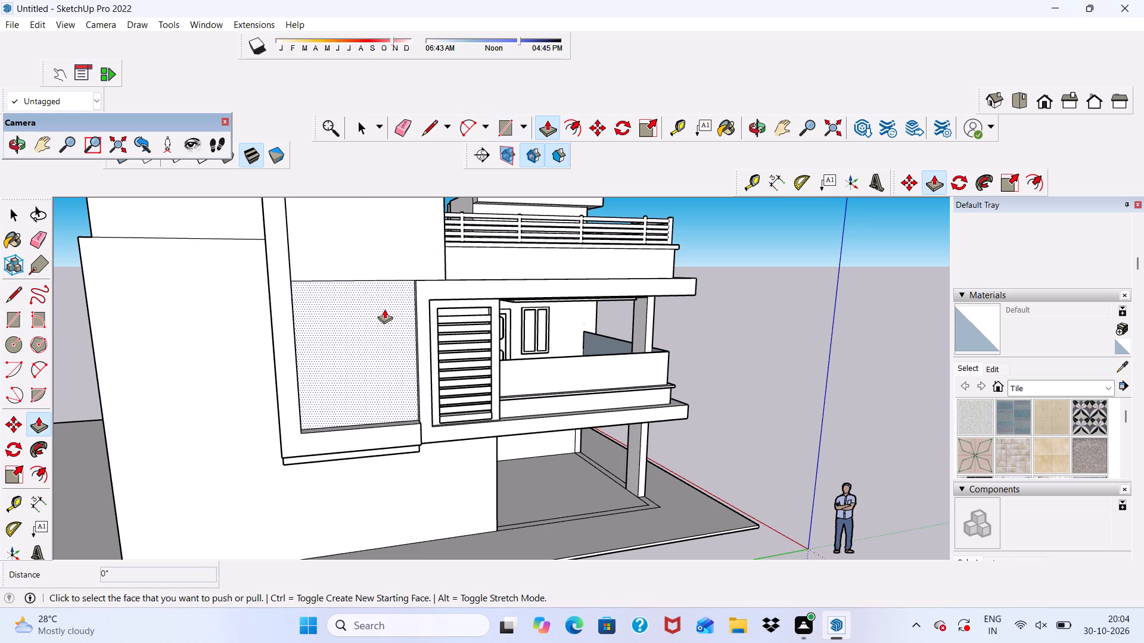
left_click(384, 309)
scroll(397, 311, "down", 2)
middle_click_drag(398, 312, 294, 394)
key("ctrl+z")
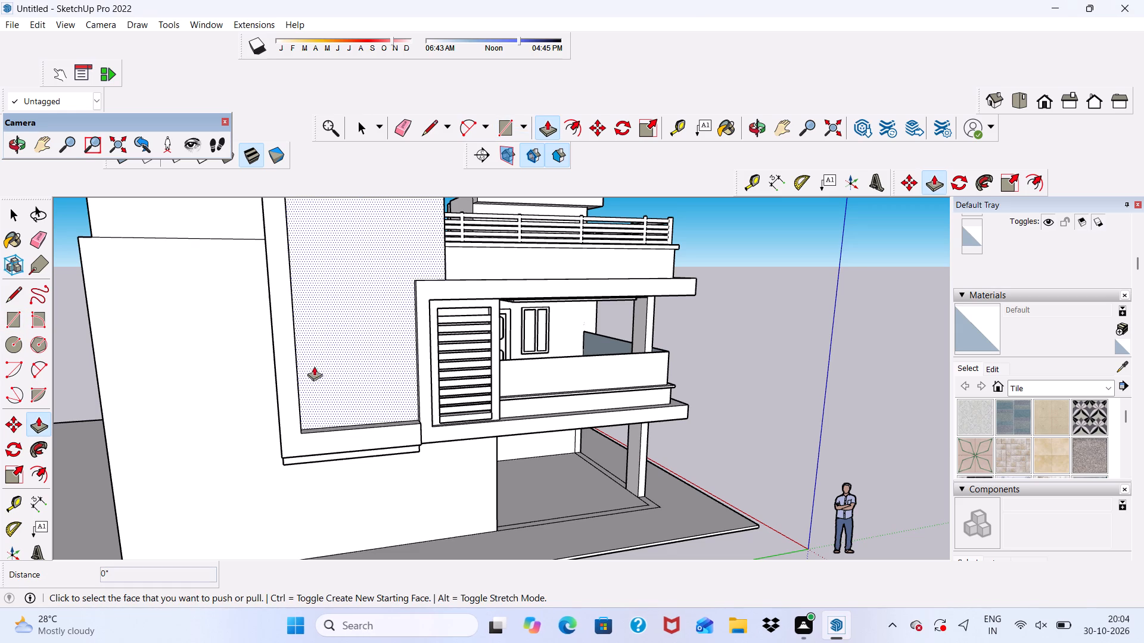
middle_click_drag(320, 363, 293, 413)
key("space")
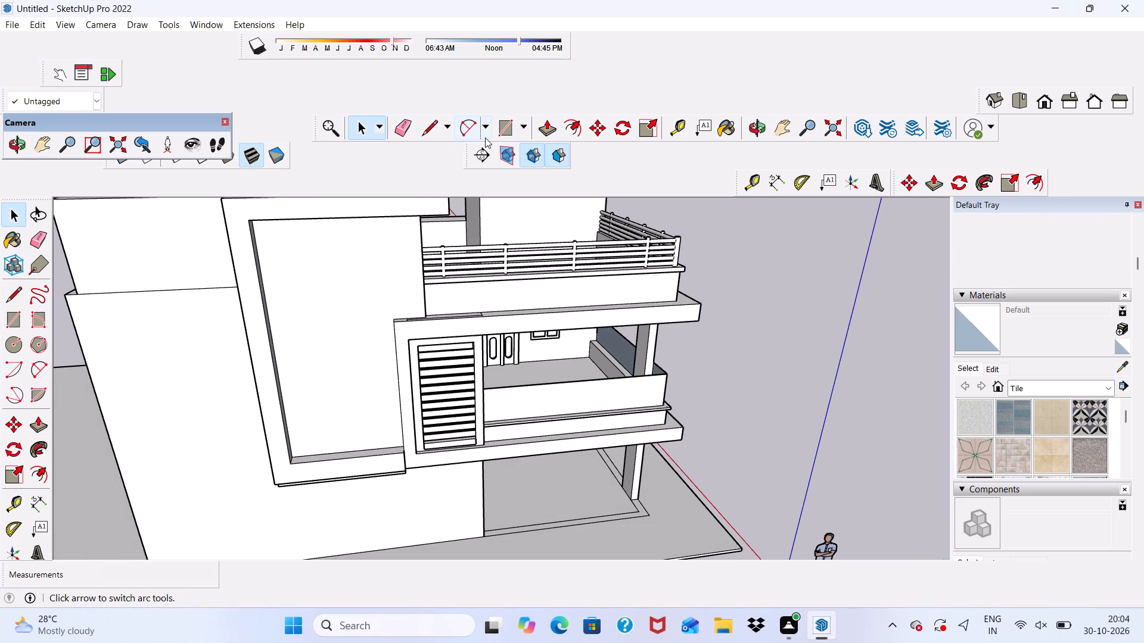
Draw a rectangle about 8' 7" wide on the recessed wall, from its lower far corner up to the louvred frame's top corner.
left_click(498, 128)
scroll(334, 415, "up", 4)
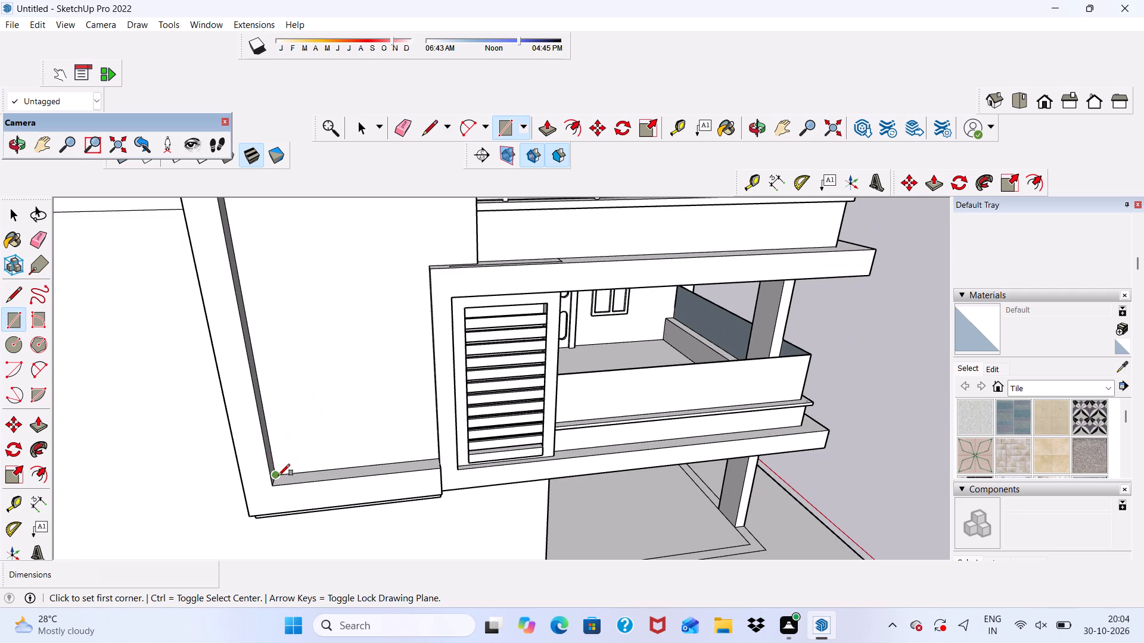
left_click(278, 476)
scroll(354, 380, "down", 3)
scroll(411, 266, "up", 9)
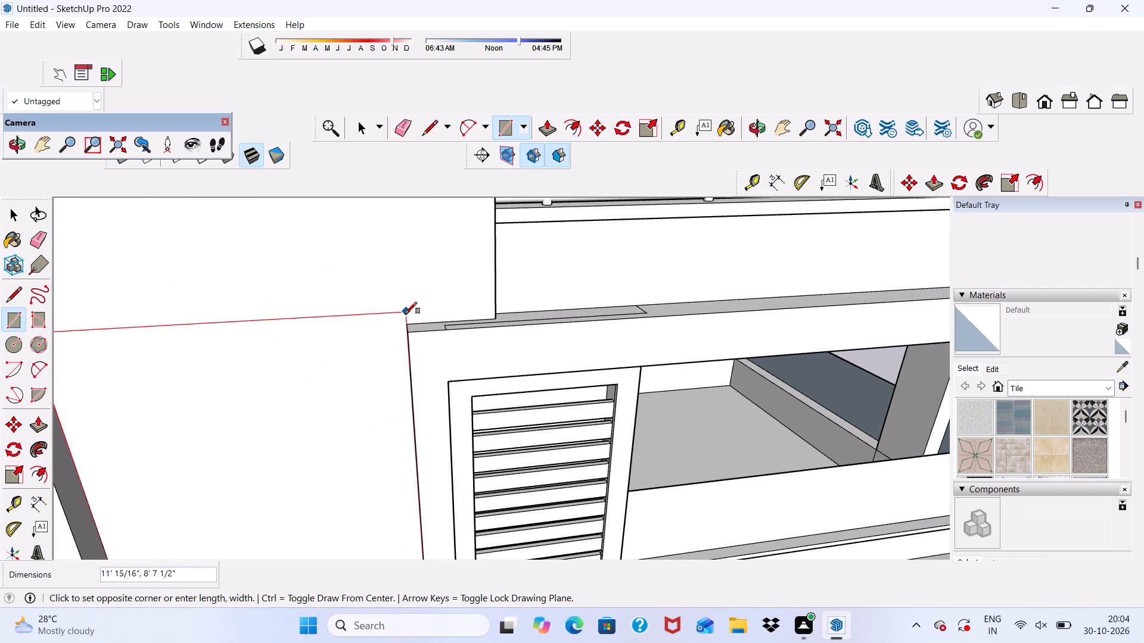
left_click(411, 323)
scroll(405, 273, "down", 5)
key("space")
Push/Pull the lower rectangle of the recessed wall outward about 3 9/16" beside the louvred frame.
scroll(346, 361, "up", 3)
left_click(344, 362)
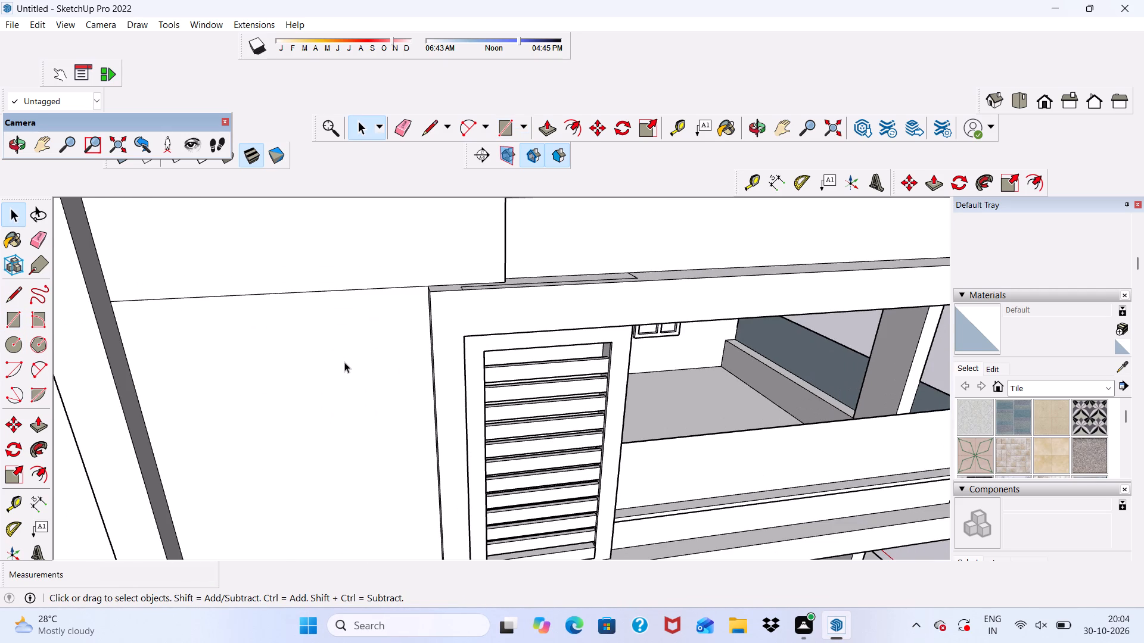
left_click(545, 129)
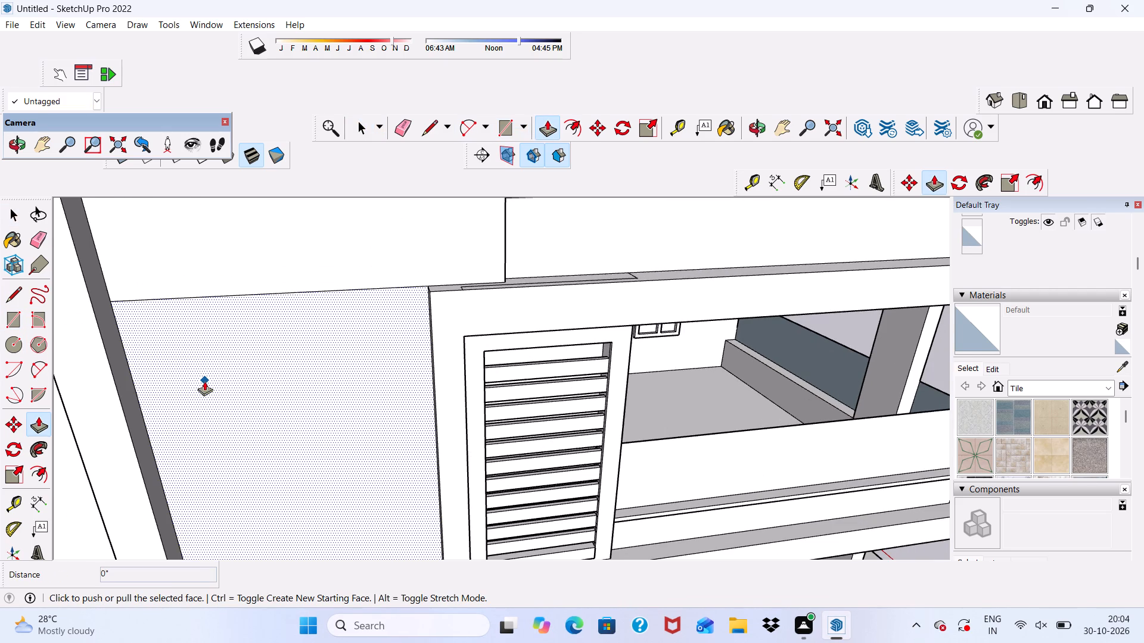
left_click(203, 382)
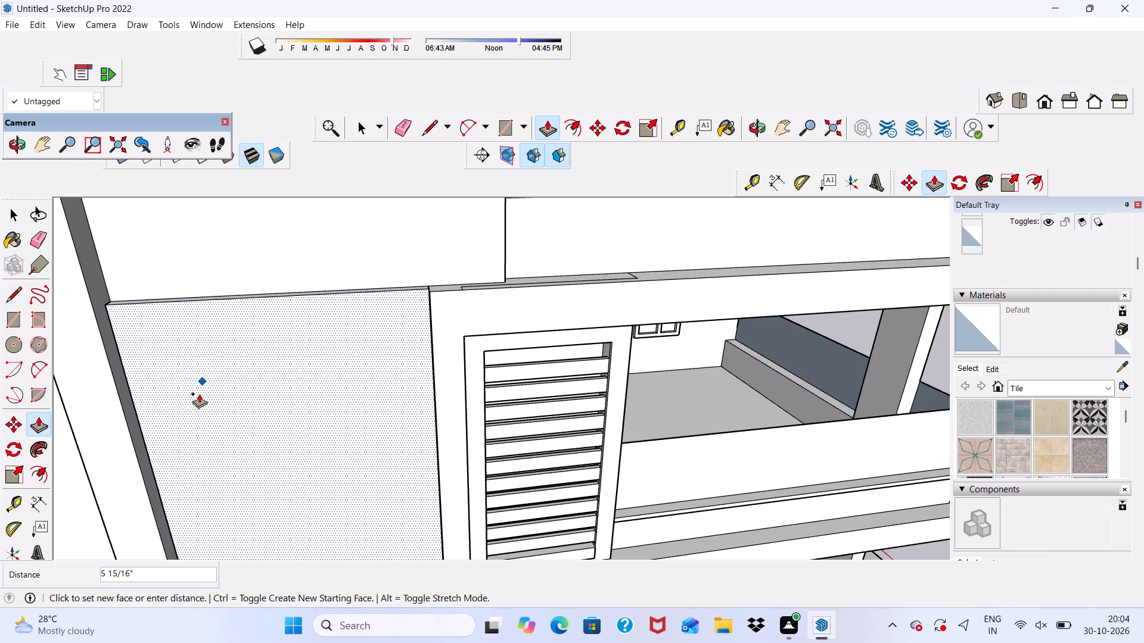
scroll(199, 388, "down", 3)
middle_click_drag(199, 388, 290, 343)
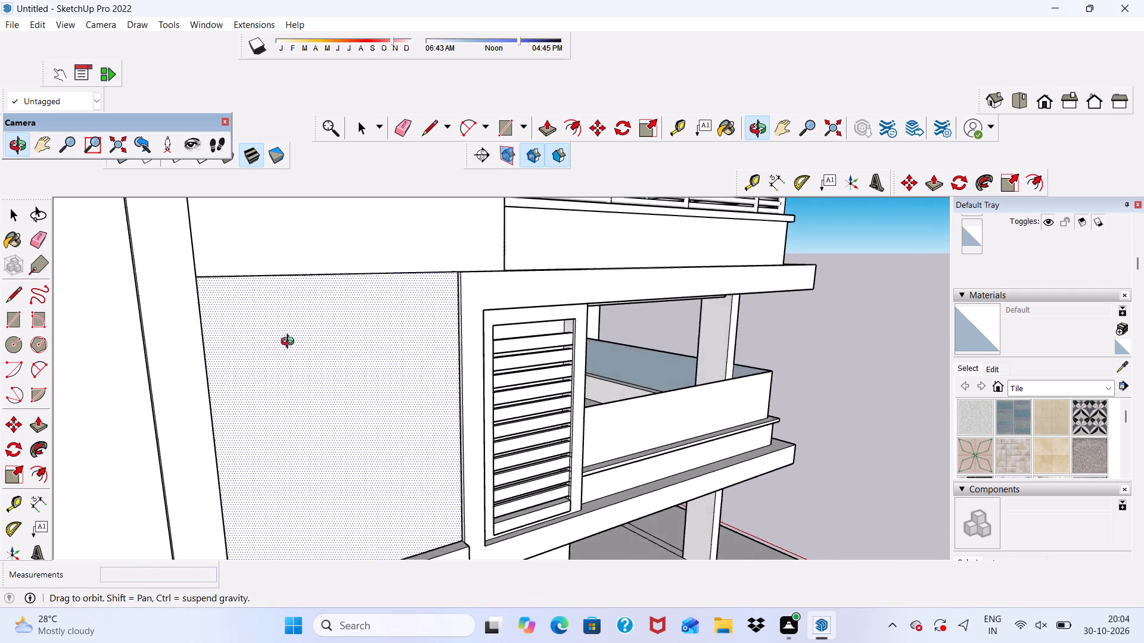
middle_click_drag(290, 343, 346, 363)
scroll(360, 370, "up", 3)
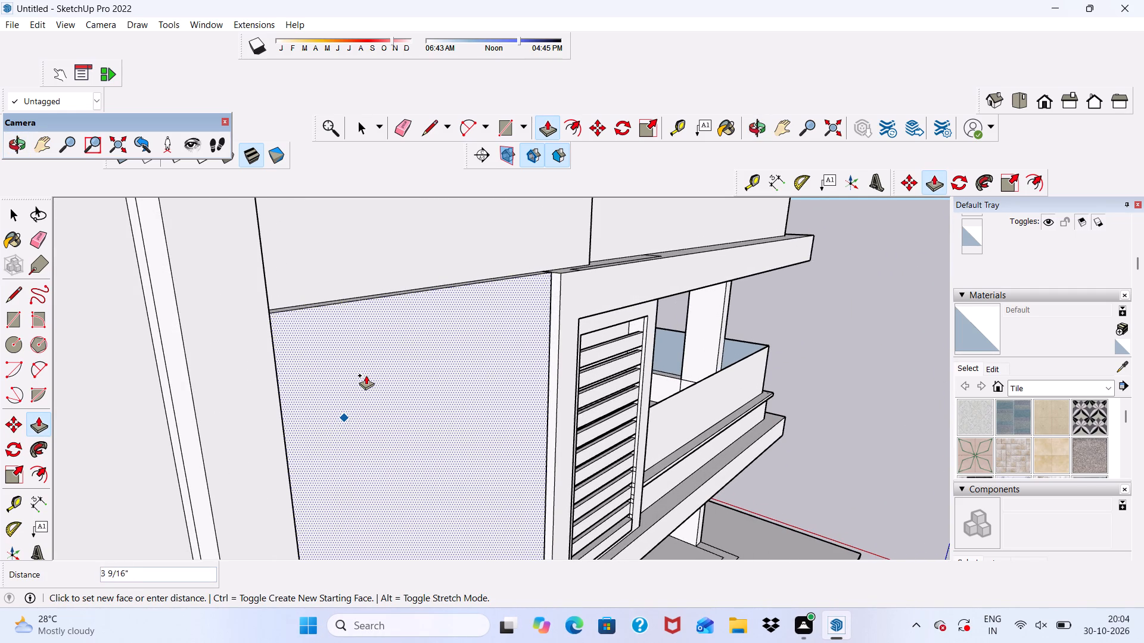
left_click(365, 374)
scroll(365, 377, "down", 3)
middle_click_drag(378, 400, 233, 448)
key("space")
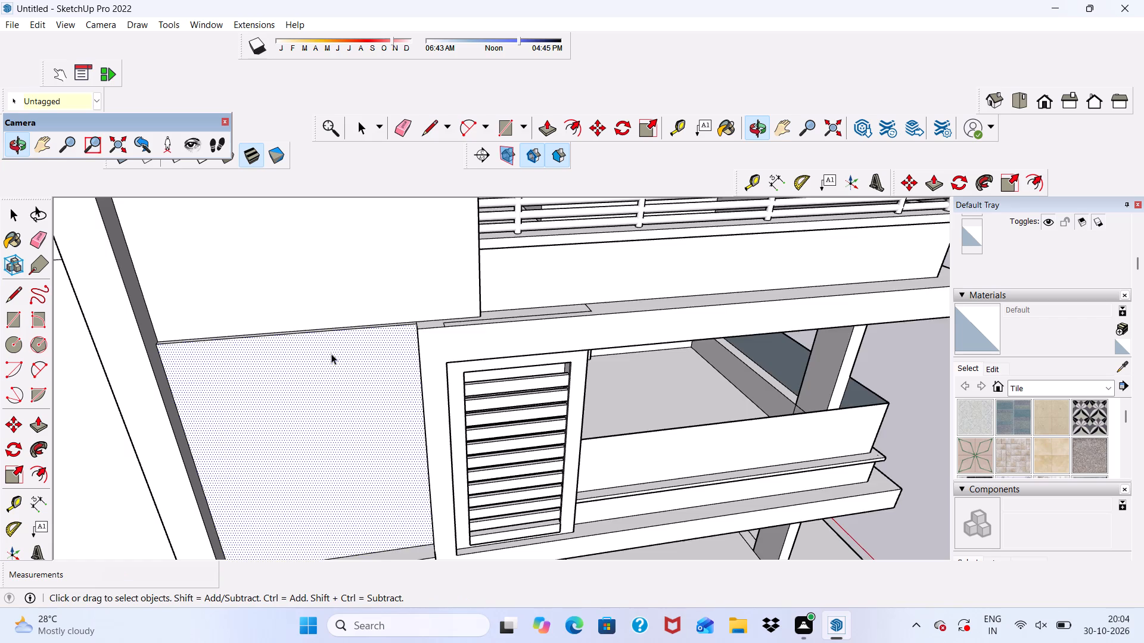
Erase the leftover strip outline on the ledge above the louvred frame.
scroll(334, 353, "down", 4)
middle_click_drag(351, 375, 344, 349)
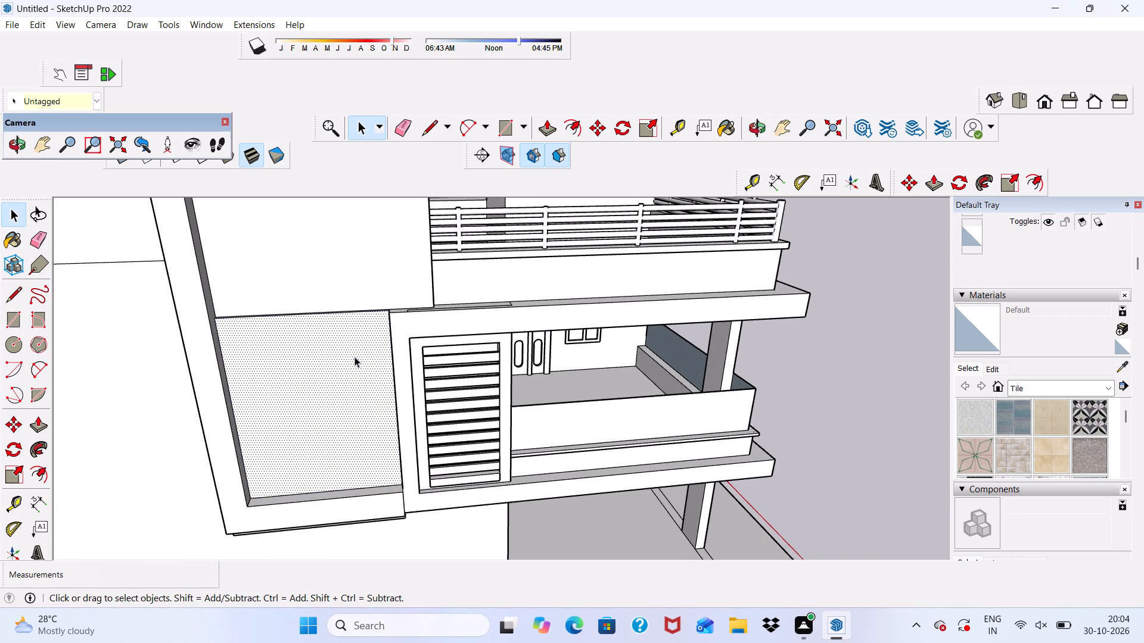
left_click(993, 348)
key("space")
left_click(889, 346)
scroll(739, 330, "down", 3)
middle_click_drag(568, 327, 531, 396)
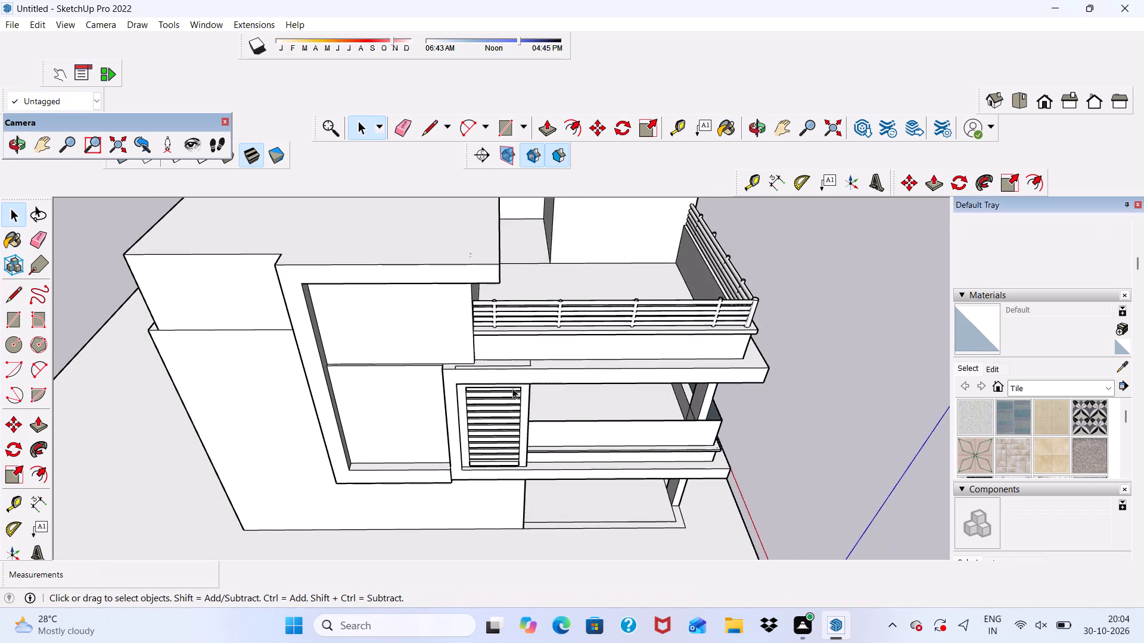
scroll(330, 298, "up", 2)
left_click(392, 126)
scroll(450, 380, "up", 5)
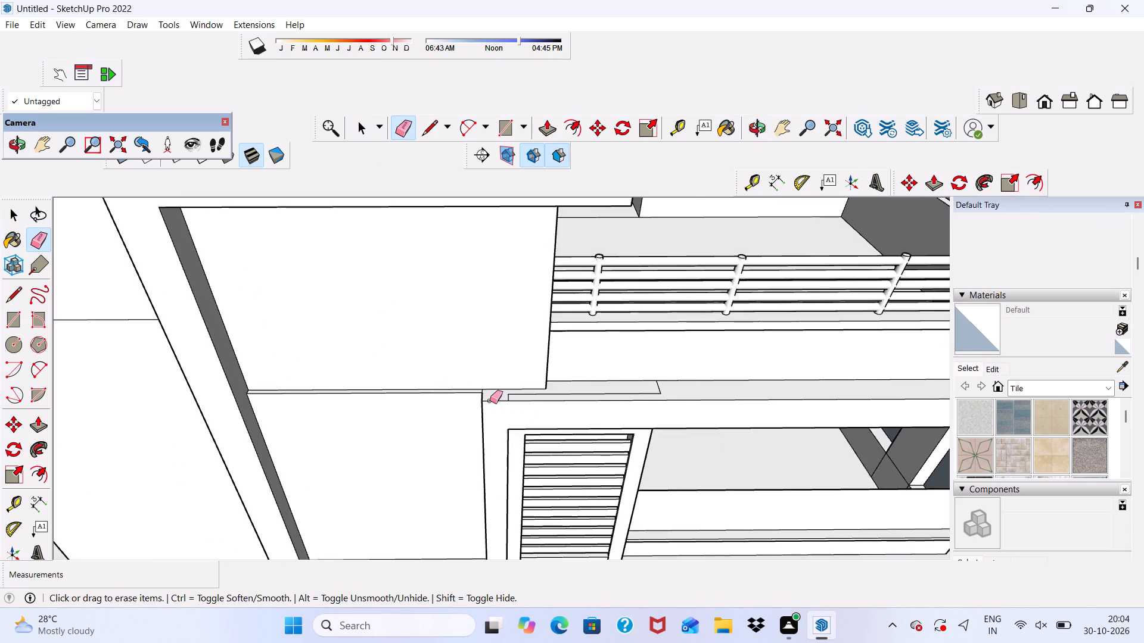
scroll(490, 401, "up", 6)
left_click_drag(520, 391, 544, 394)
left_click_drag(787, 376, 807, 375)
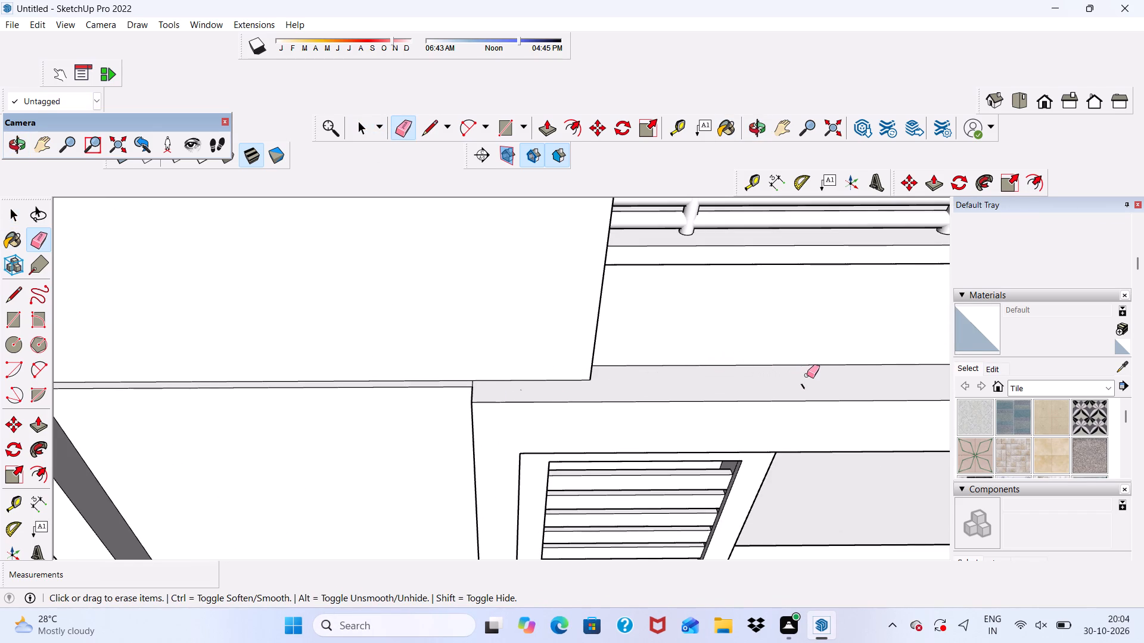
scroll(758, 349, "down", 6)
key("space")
Undo the ledge edge erasures and the outward Push/Pull of the recessed wall's lower rectangle.
middle_click_drag(525, 357, 490, 241)
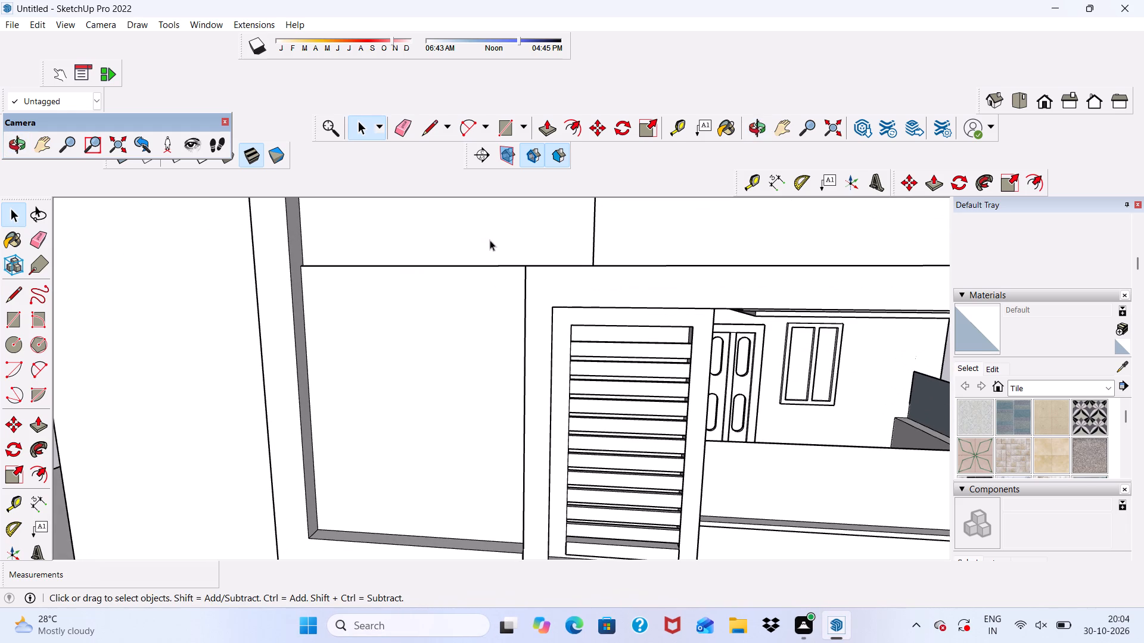
key("ctrl+z")
key("ctrl+z")
scroll(478, 249, "down", 9)
middle_click_drag(459, 345, 466, 429)
key("space")
scroll(458, 343, "up", 6)
middle_click_drag(458, 324, 459, 364)
key("ctrl+z")
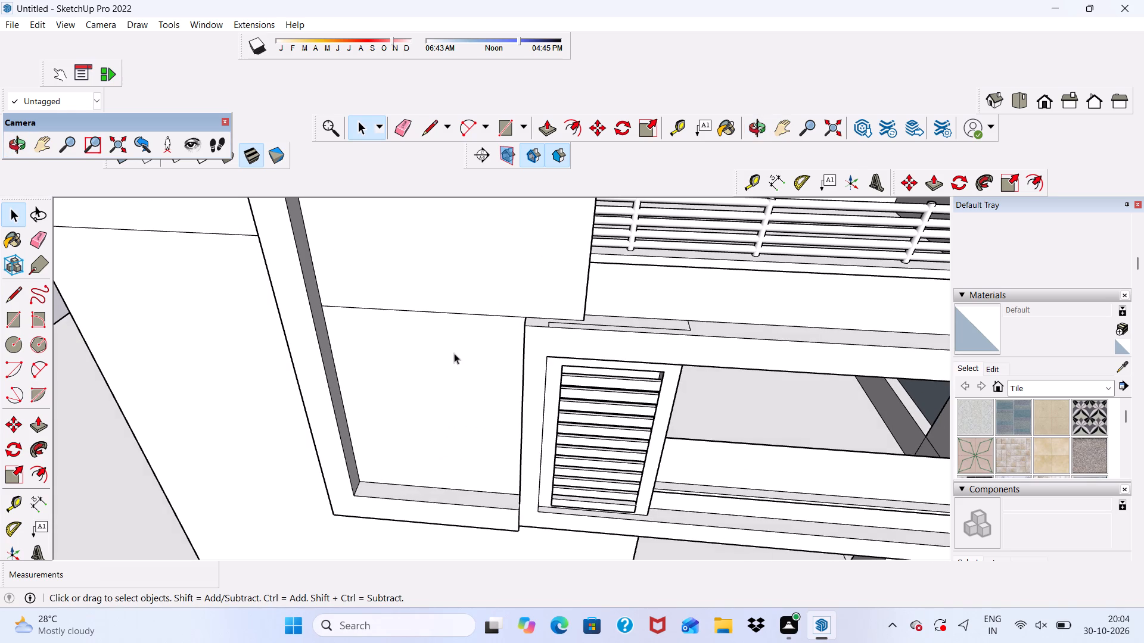
Draw a rectangle about 7' 7/8" tall by 4' 2" wide inside the recessed wall's lower area, beside the louvred frame.
middle_click_drag(459, 351, 462, 301)
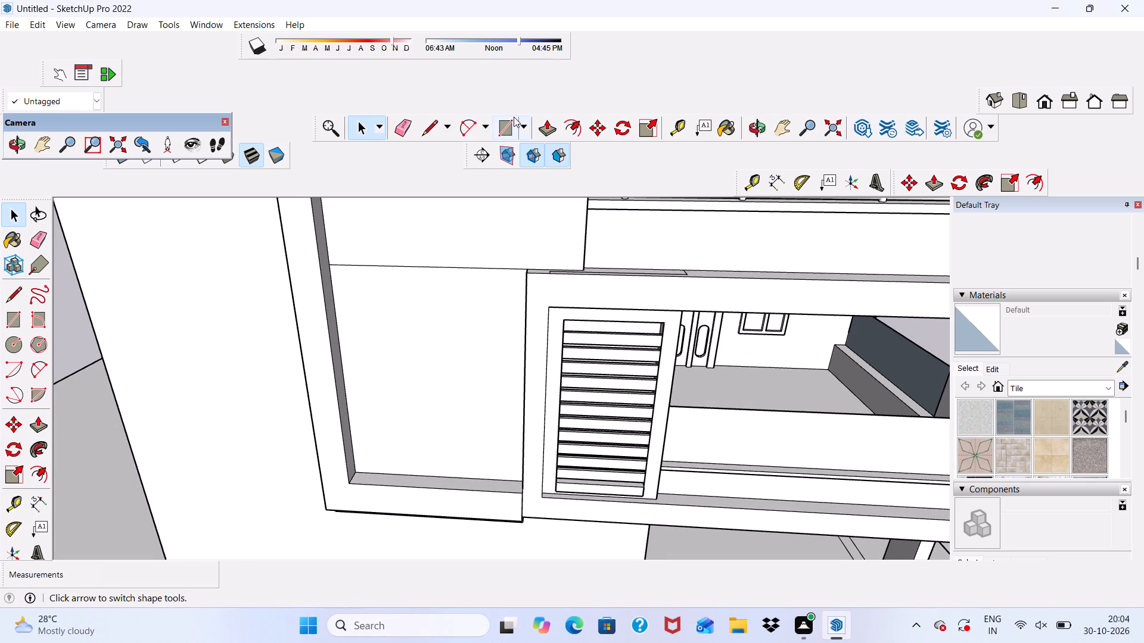
left_click(511, 116)
scroll(471, 303, "up", 4)
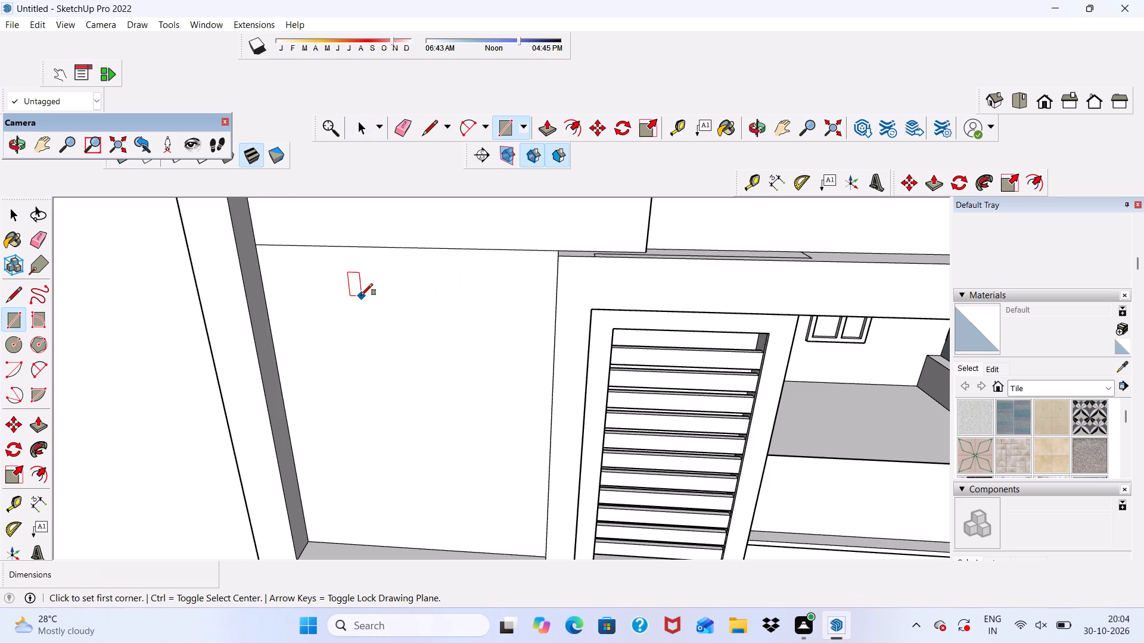
left_click(356, 291)
scroll(399, 304, "down", 4)
scroll(475, 348, "up", 6)
scroll(462, 458, "down", 5)
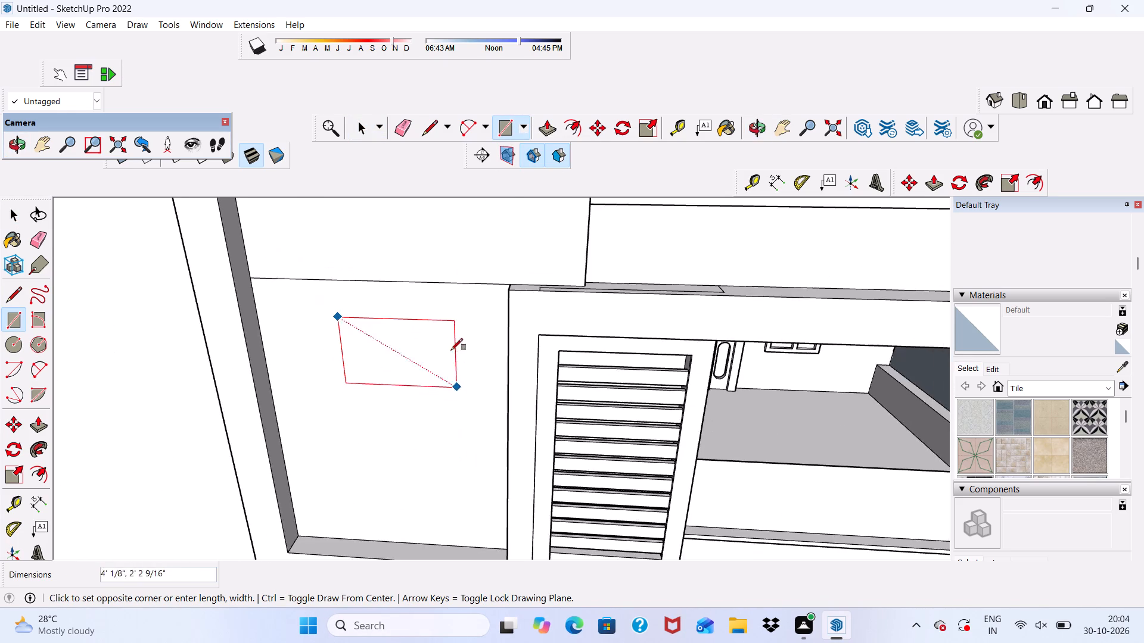
scroll(451, 350, "down", 5)
scroll(446, 463, "up", 5)
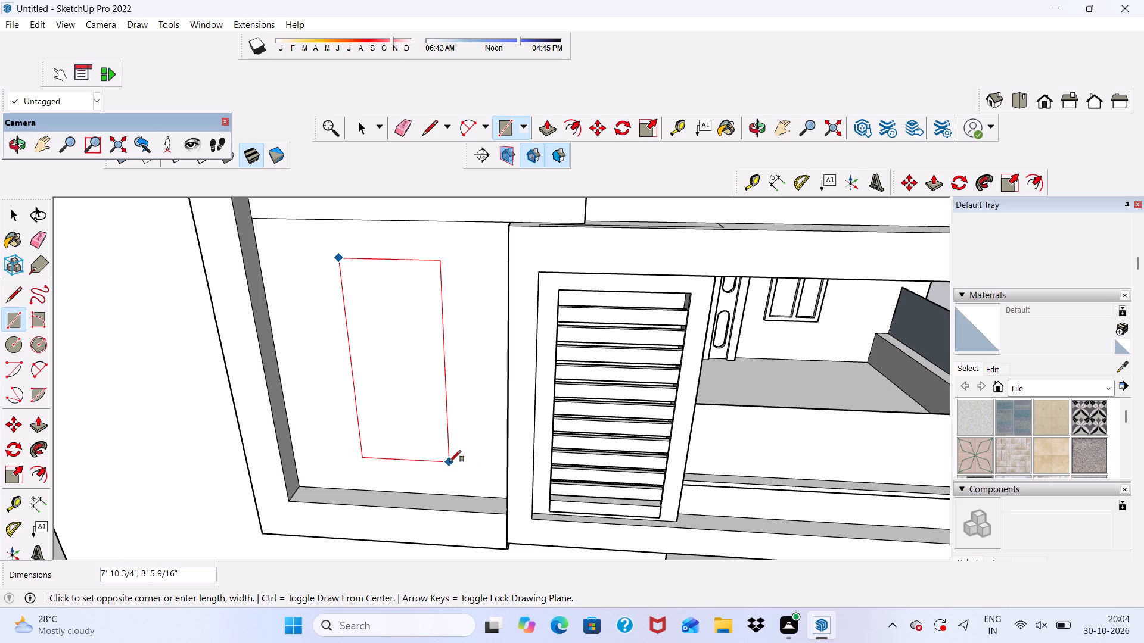
left_click(467, 445)
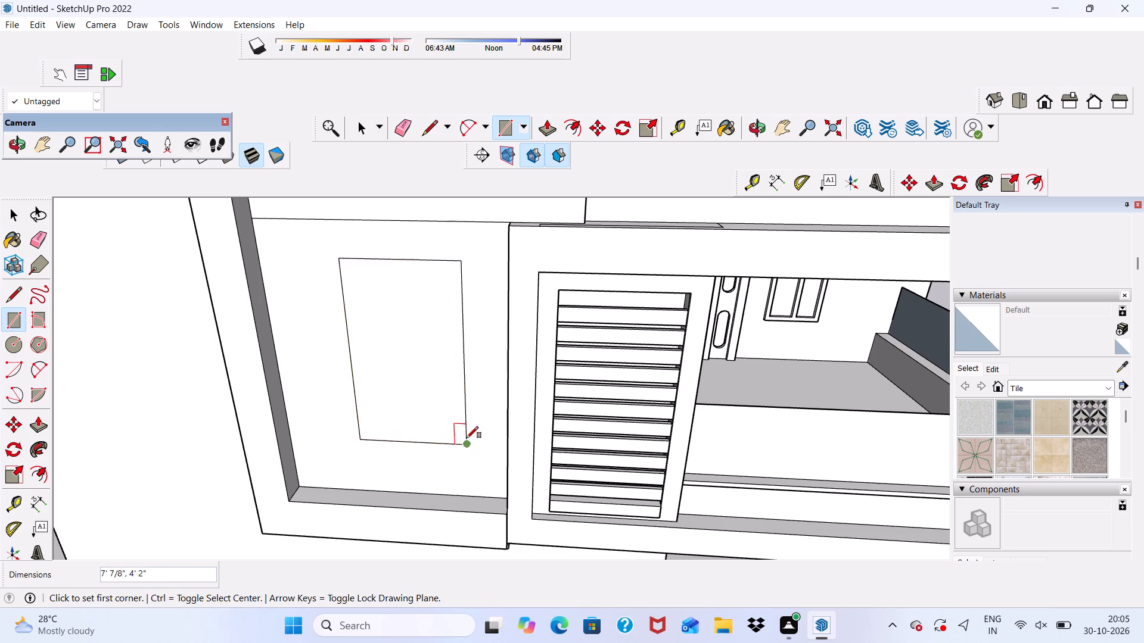
Offset the new rectangle's outline outward by 6" to form a window frame border.
scroll(401, 263, "down", 6)
key("space")
scroll(402, 290, "up", 1)
left_click(569, 113)
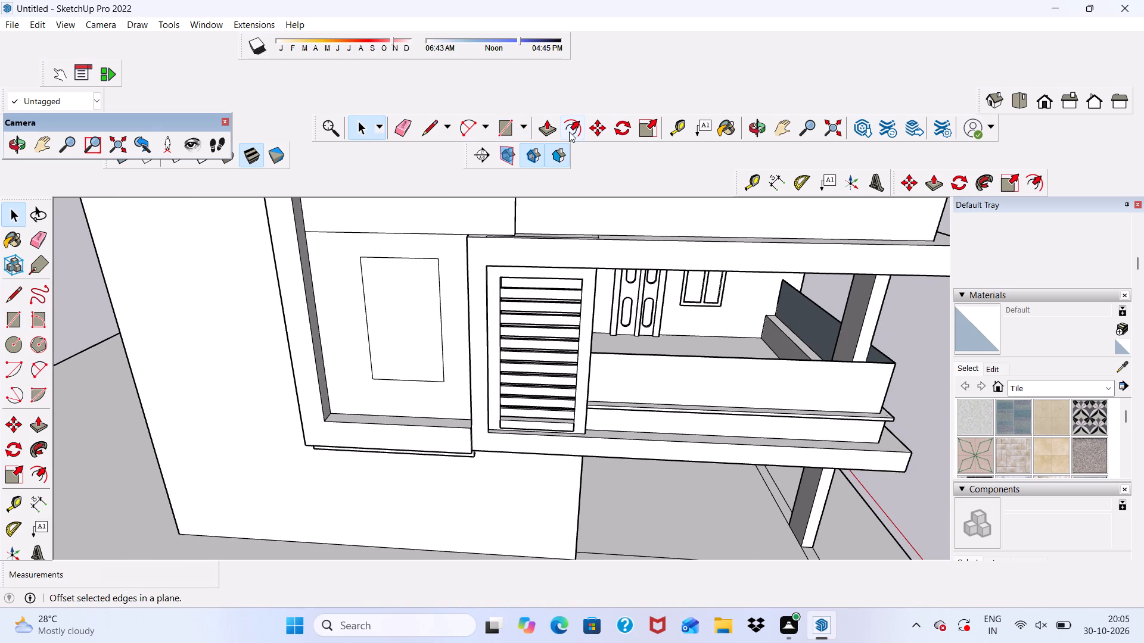
left_click(569, 132)
left_click(377, 306)
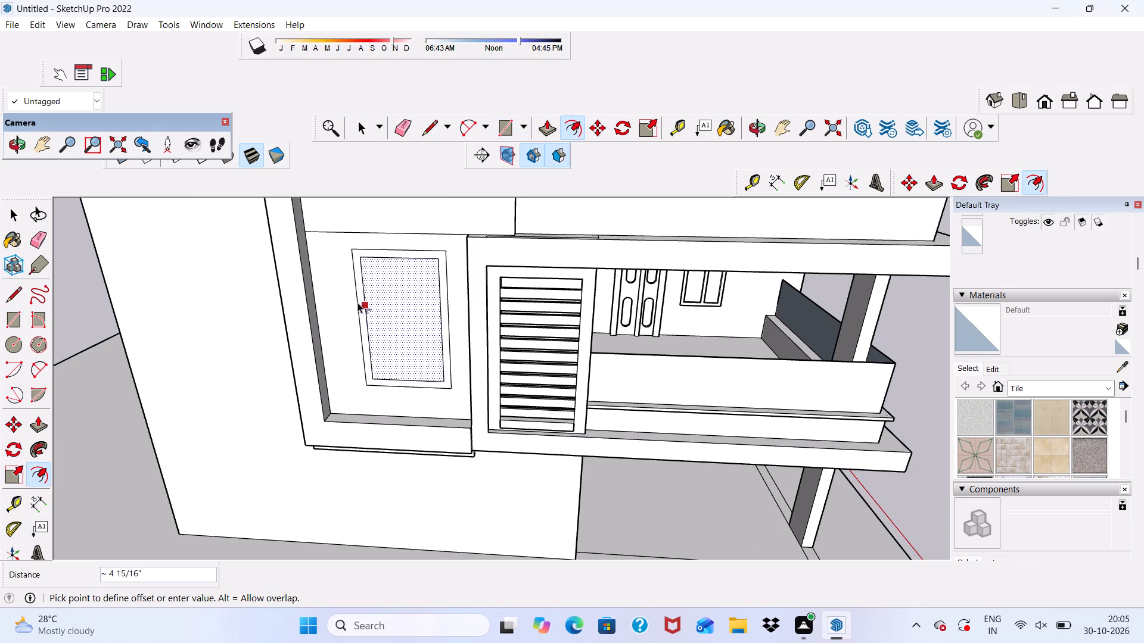
key("6")
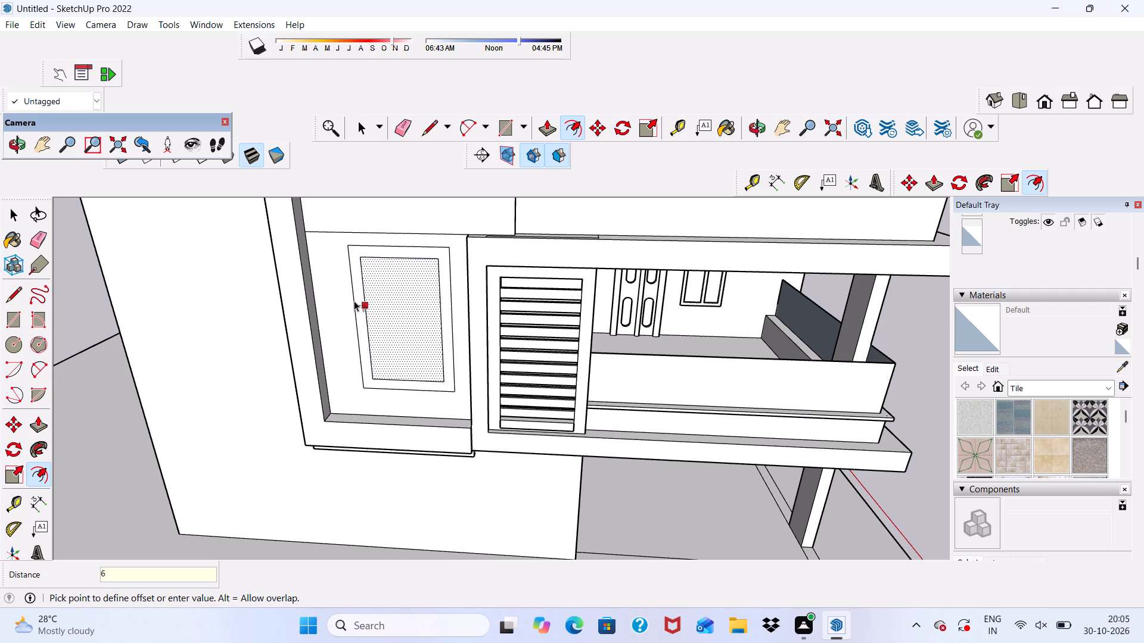
key("shift+quotedbl")
key("Return")
key("space")
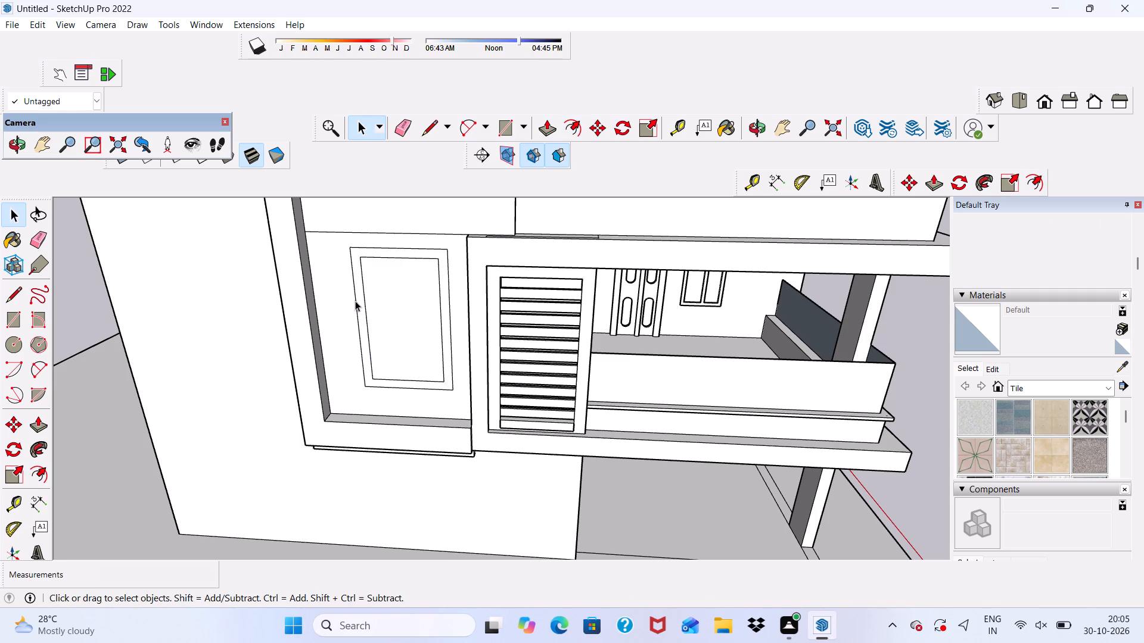
Place a vertical guide through the inner rectangle's centre, 2' 1" from its side edge, and a second guide 3" beside it.
left_click(681, 121)
scroll(324, 282, "up", 1)
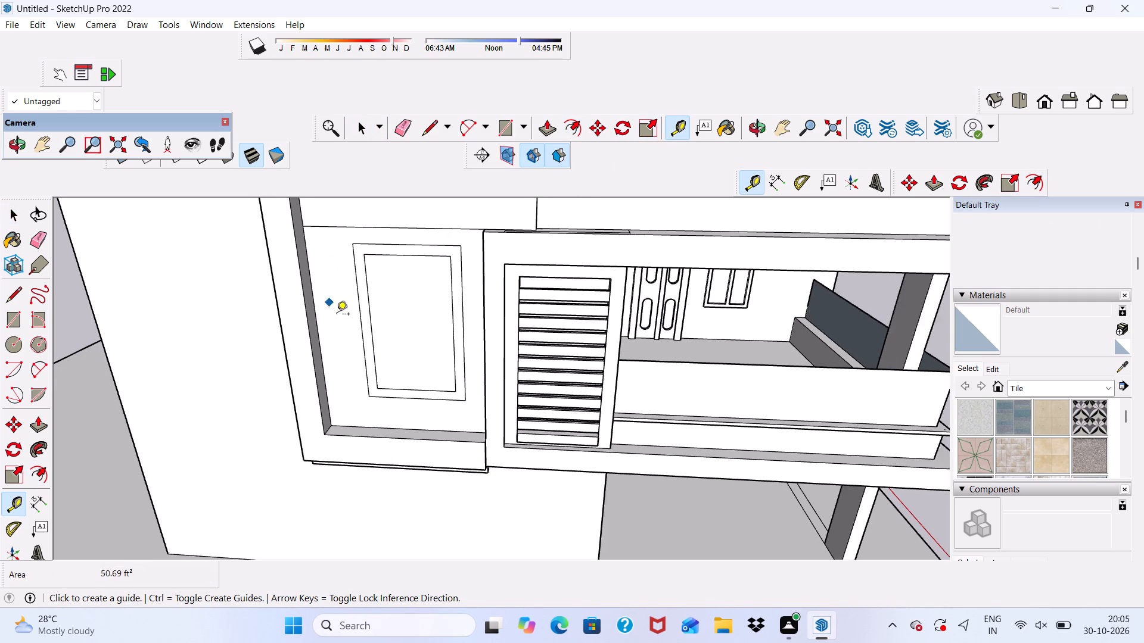
scroll(337, 315, "up", 1)
left_click(370, 304)
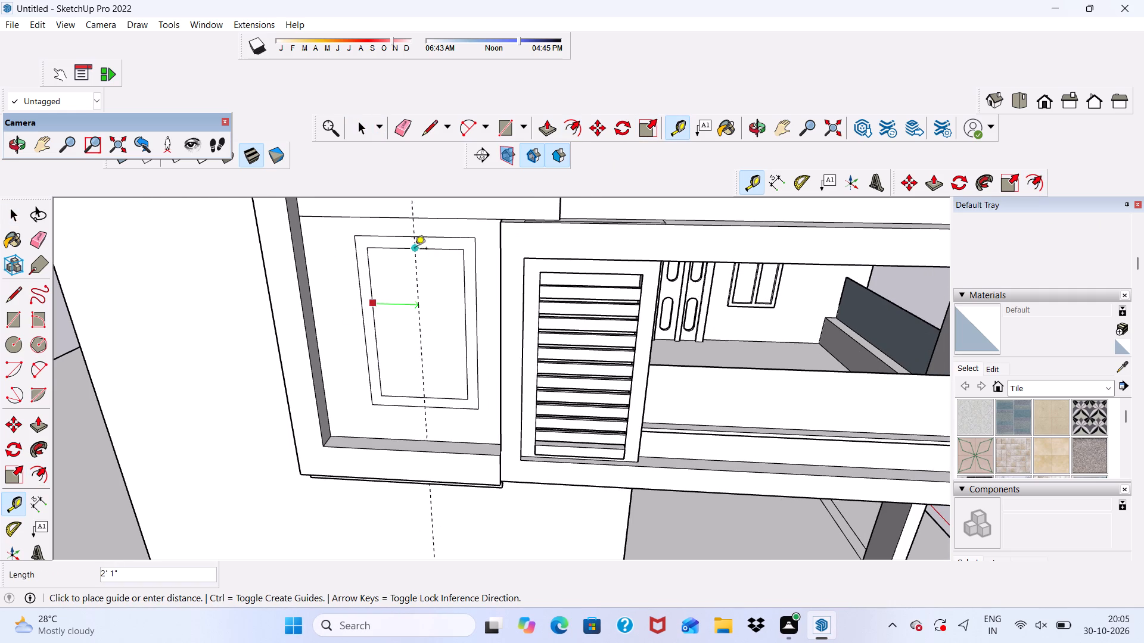
scroll(418, 253, "up", 4)
left_click(414, 248)
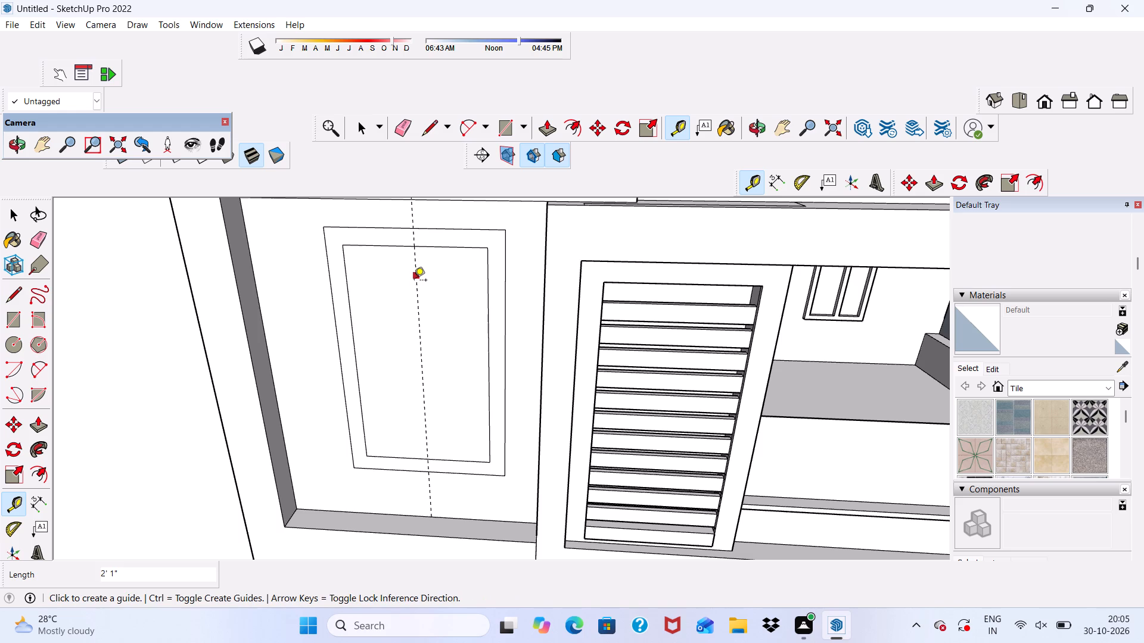
left_click(414, 281)
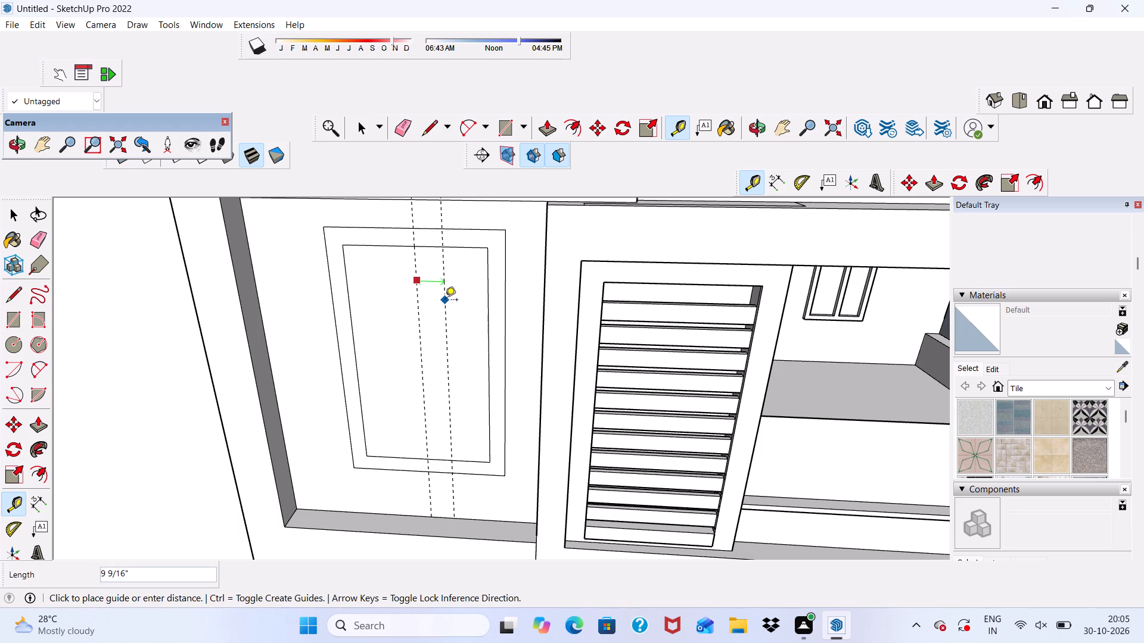
key("3")
key("shift+quotedbl")
key("Return")
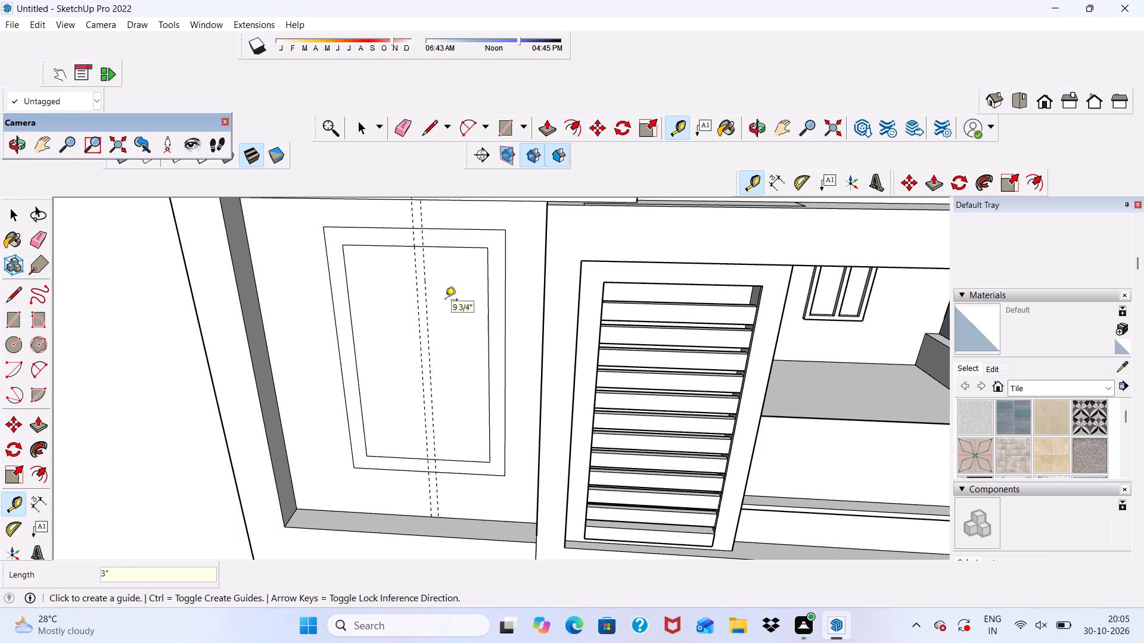
key("space")
Draw two vertical lines along the guides, from the top edge to the bottom edge of the inner rectangle.
left_click(428, 131)
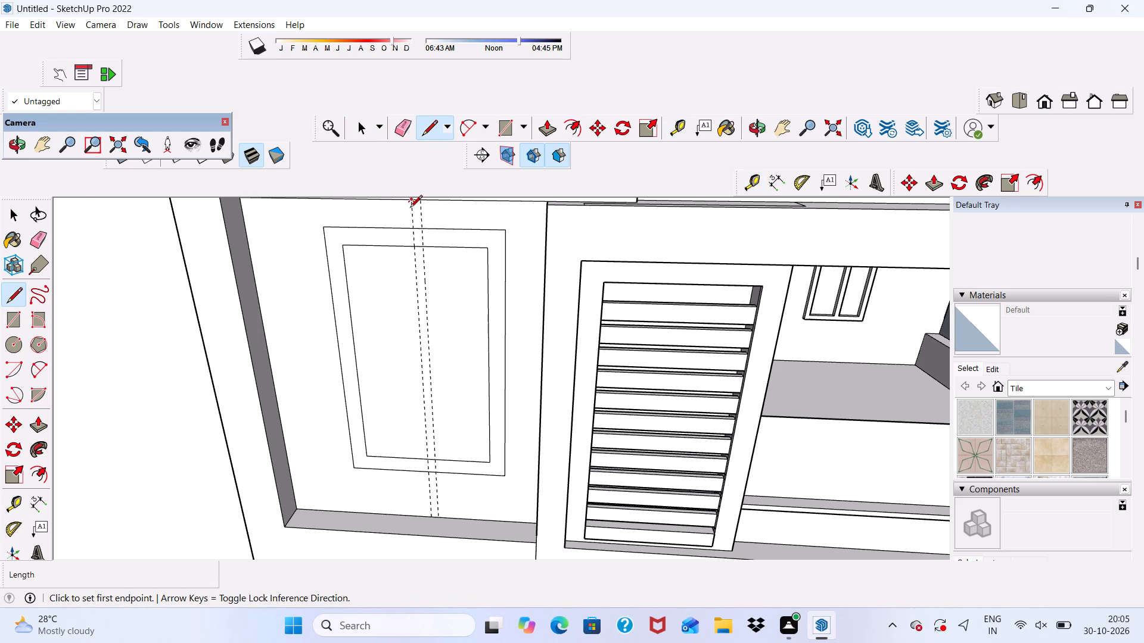
scroll(409, 211, "up", 6)
left_click(421, 252)
scroll(414, 266, "down", 10)
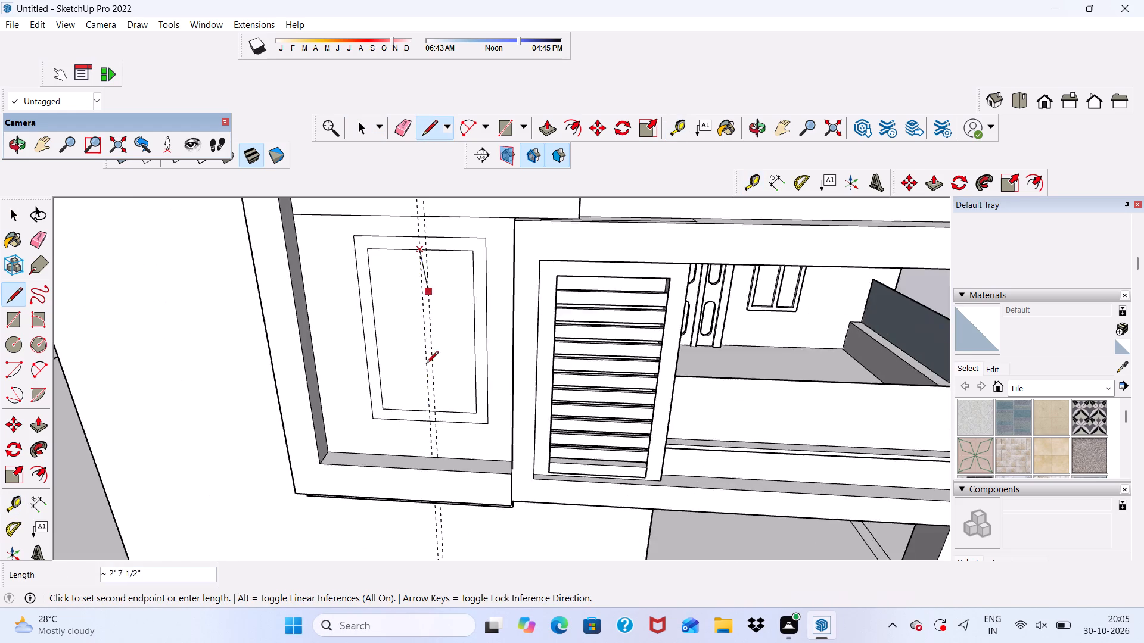
scroll(425, 417, "up", 8)
left_click(434, 394)
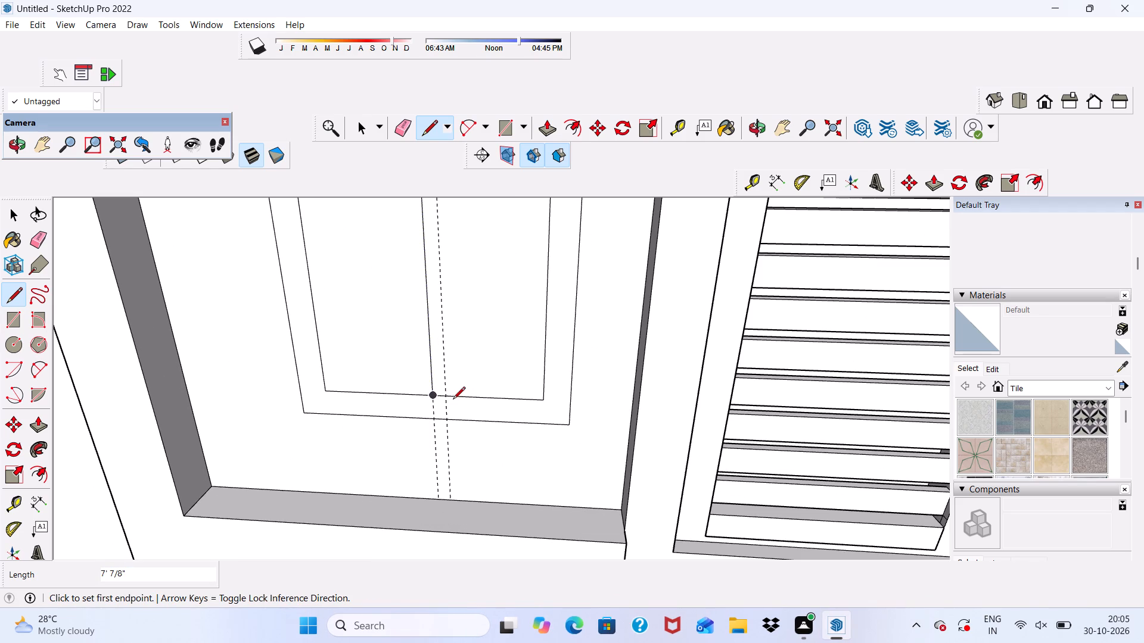
left_click(443, 395)
scroll(452, 382, "down", 13)
scroll(450, 266, "up", 8)
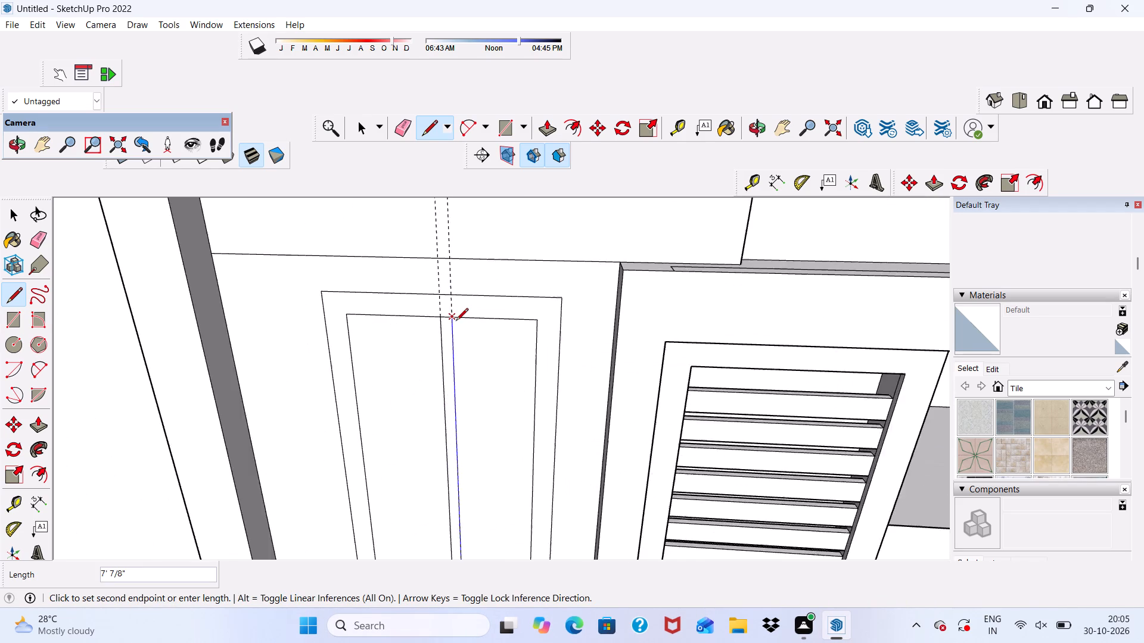
scroll(456, 321, "up", 5)
left_click(454, 316)
key("space")
Erase both guides and the short edges between the two vertical lines, joining the centre mullion to the frame border.
left_click(406, 122)
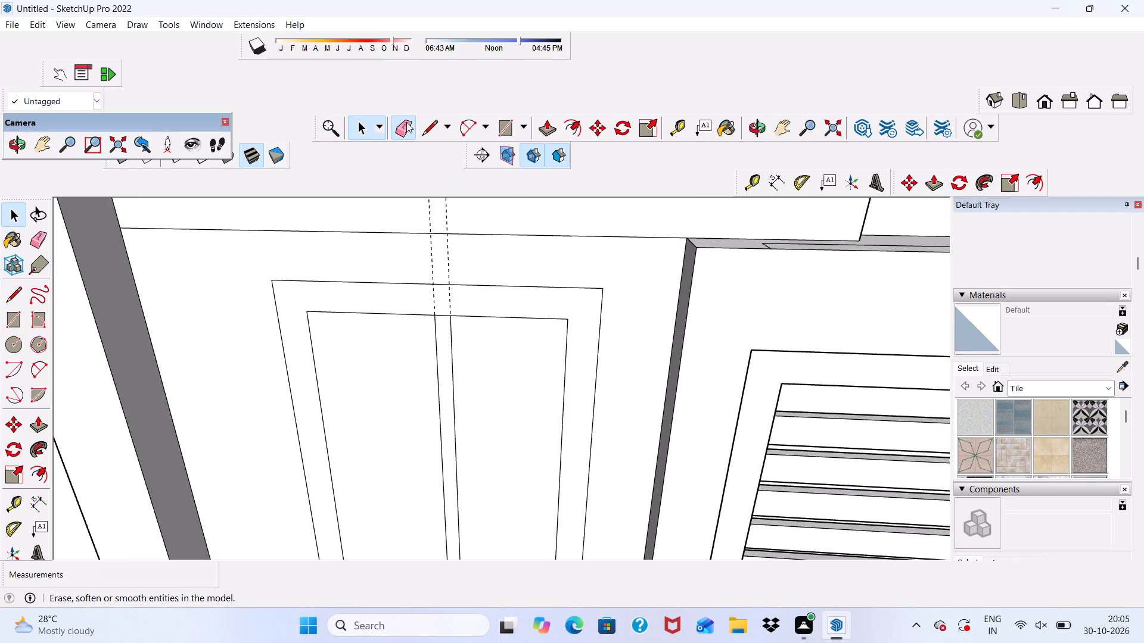
left_click_drag(429, 257, 460, 257)
left_click_drag(442, 216, 458, 213)
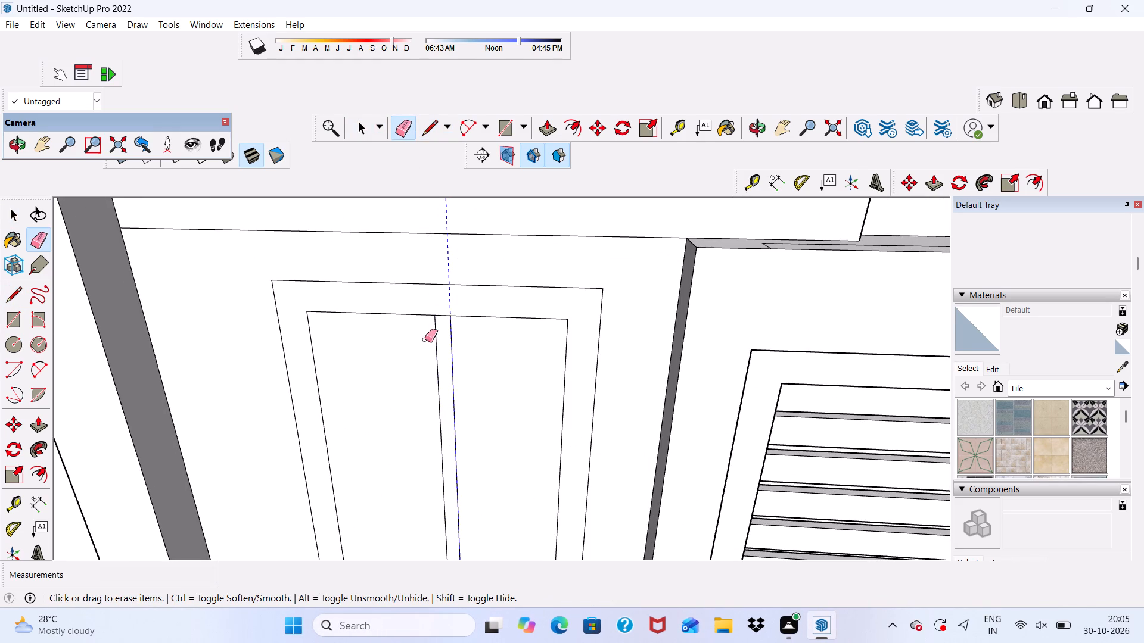
scroll(443, 315, "up", 1)
left_click(443, 315)
scroll(439, 290, "down", 14)
scroll(493, 451, "up", 5)
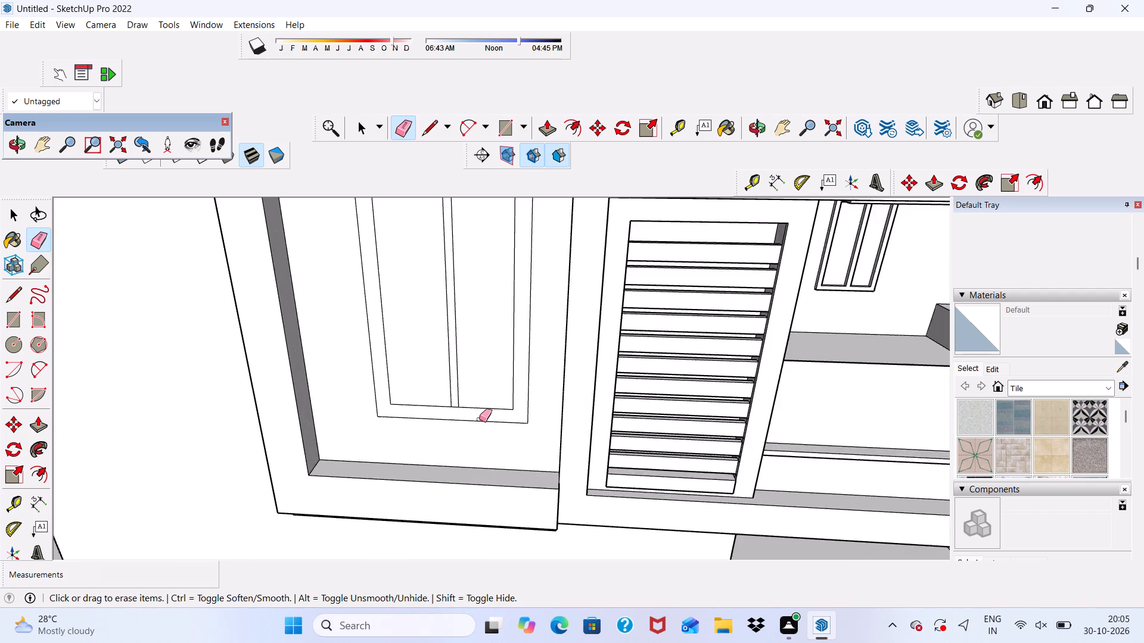
scroll(479, 419, "up", 15)
left_click(387, 397)
key("space")
Push/Pull the window frame face with its centre mullion outward by 3".
left_click(387, 419)
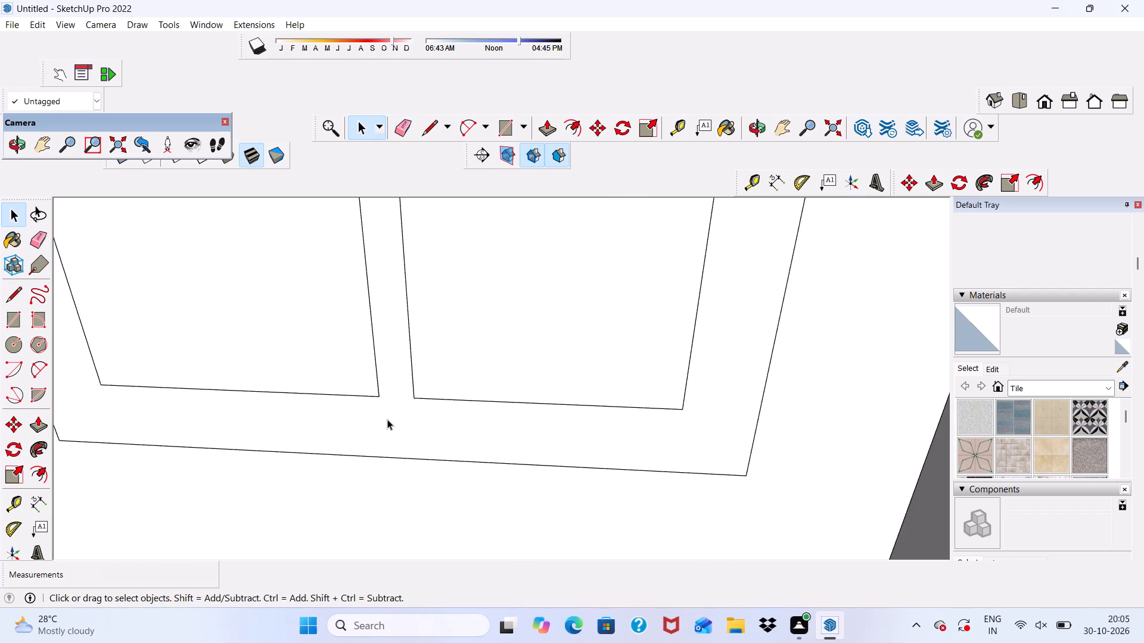
left_click(557, 122)
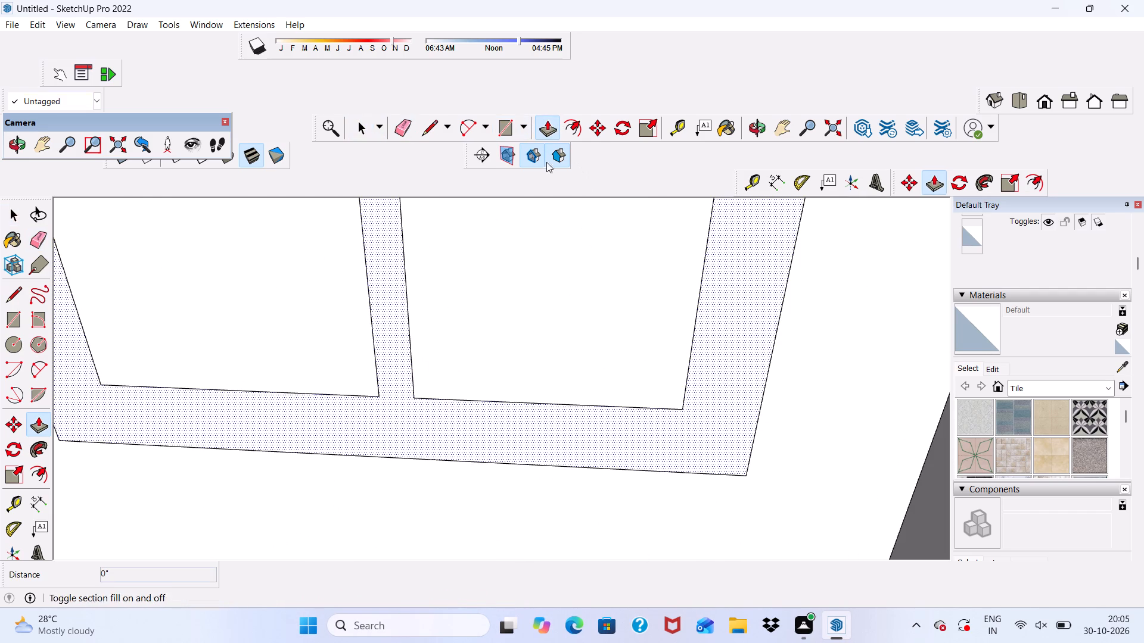
left_click(397, 409)
scroll(408, 444, "down", 6)
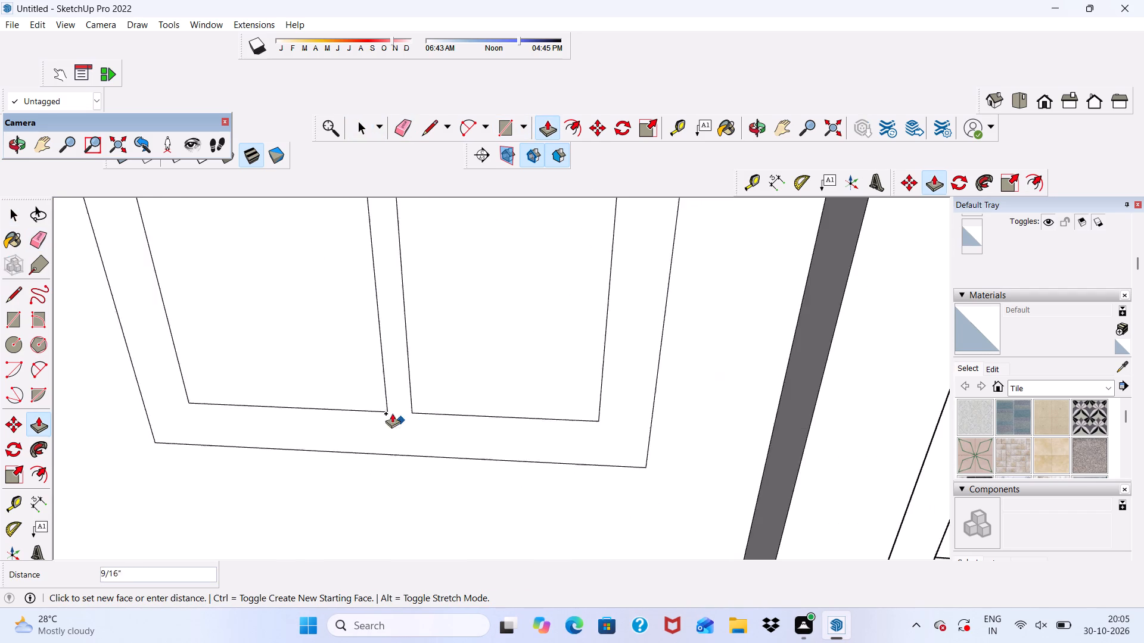
scroll(392, 413, "down", 7)
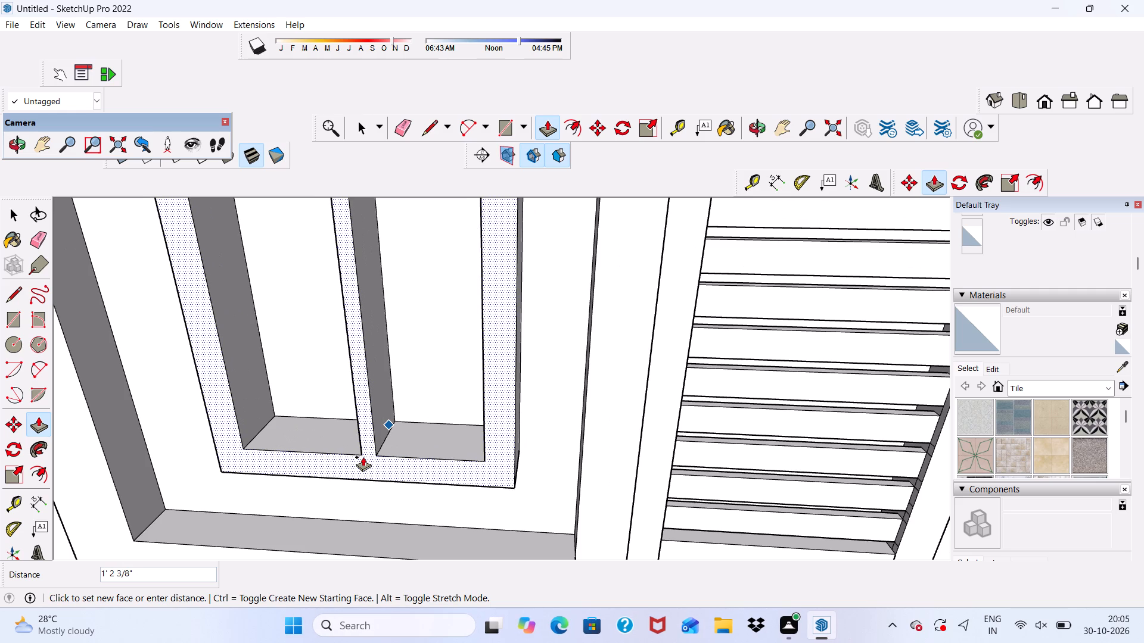
key("3")
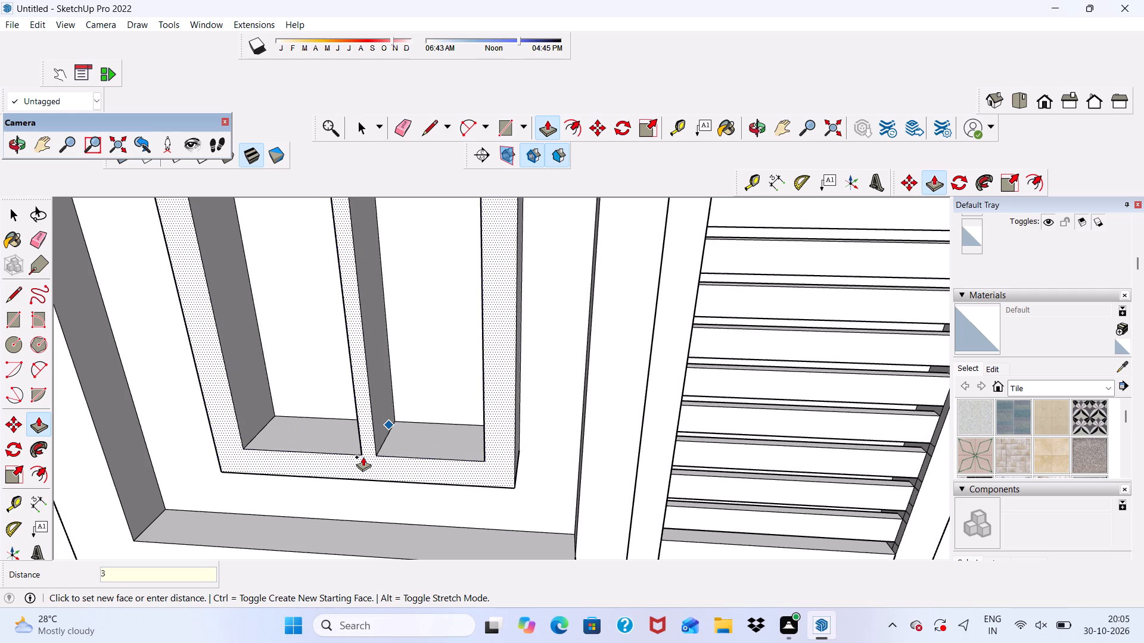
key("shift+quotedbl")
key("Return")
key("space")
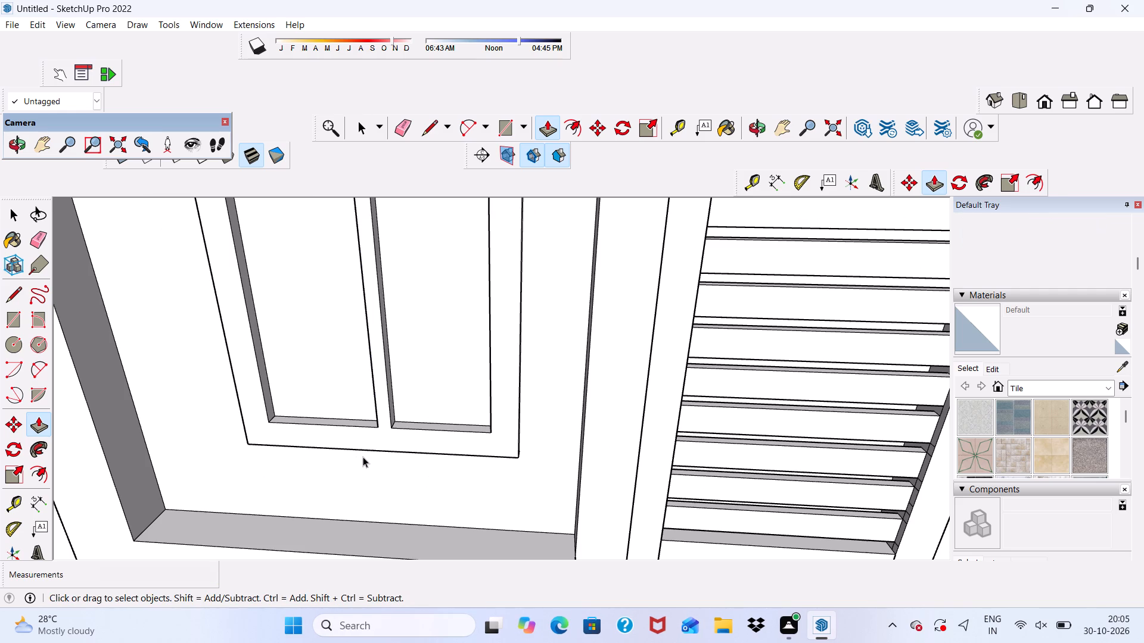
Push/Pull the wall face surrounding the two-pane window outward by about 7 13/16".
left_click(401, 473)
scroll(393, 470, "down", 5)
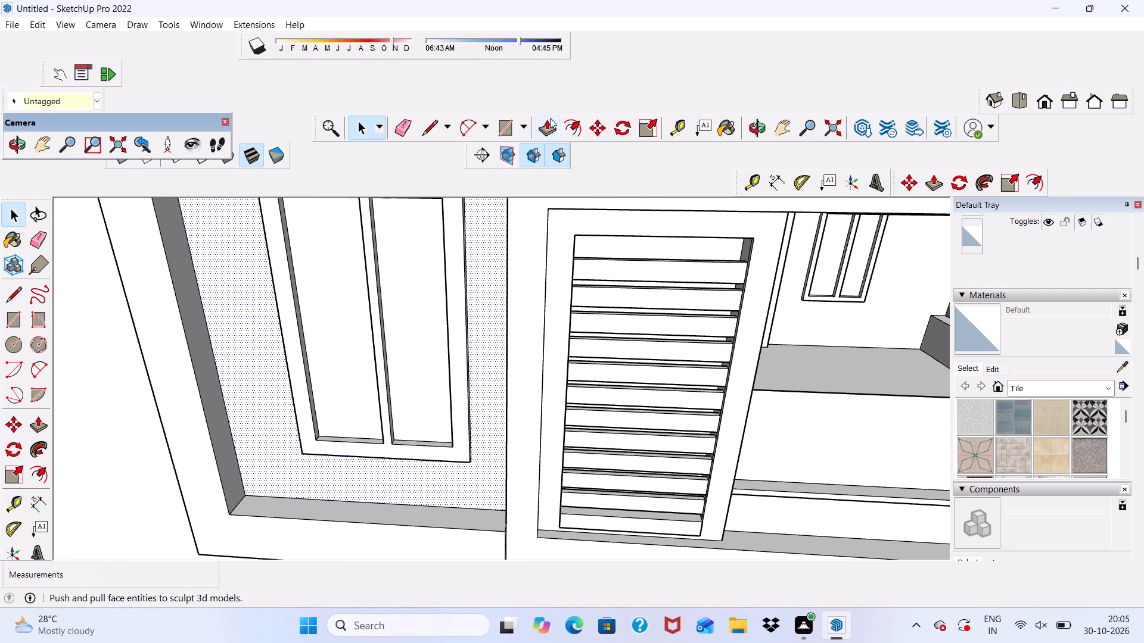
left_click(545, 123)
left_click(475, 339)
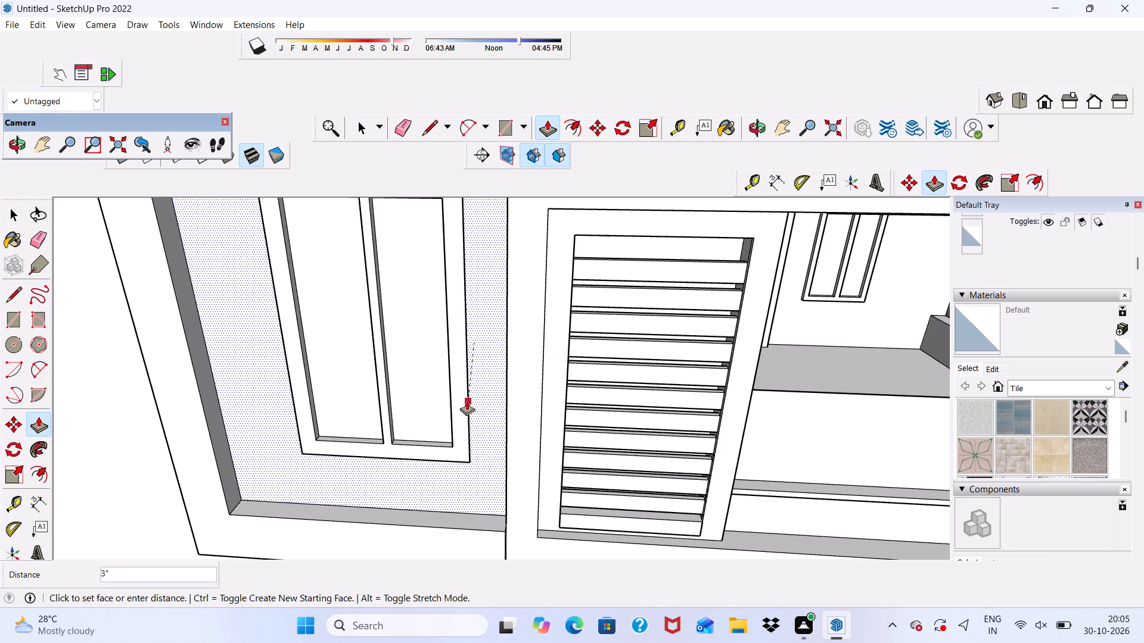
left_click(353, 476)
scroll(351, 465, "down", 5)
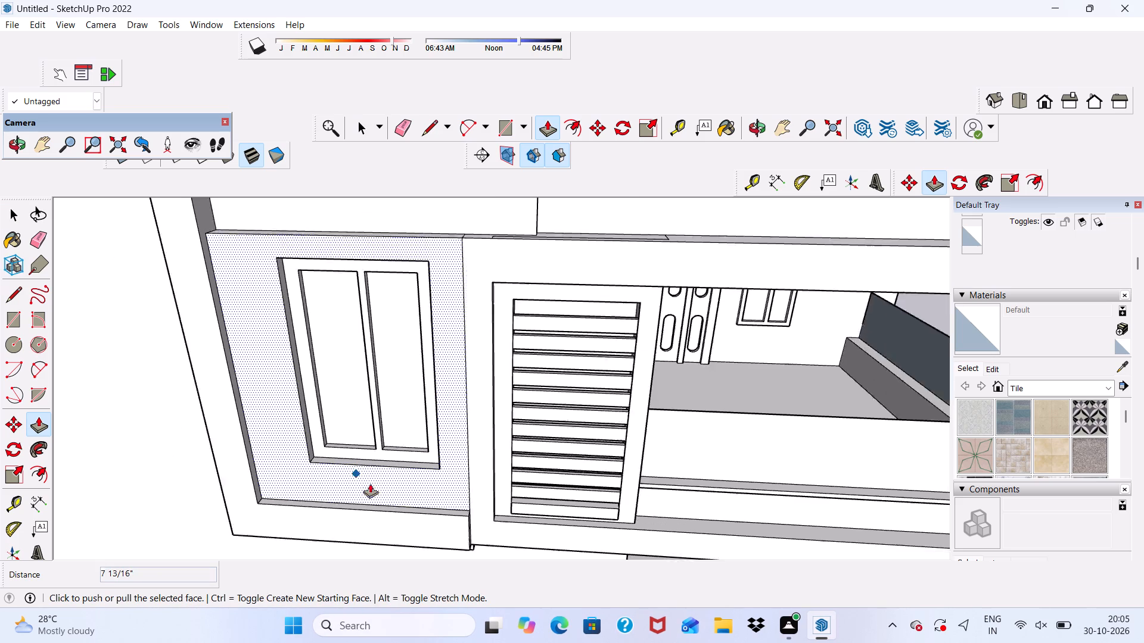
scroll(370, 483, "down", 1)
key("space")
scroll(399, 382, "down", 5)
left_click(823, 442)
Draw a rectangle about 5' 3" by 9" from the window opening's top corner up to the wall's top edge.
middle_click_drag(393, 422, 406, 367)
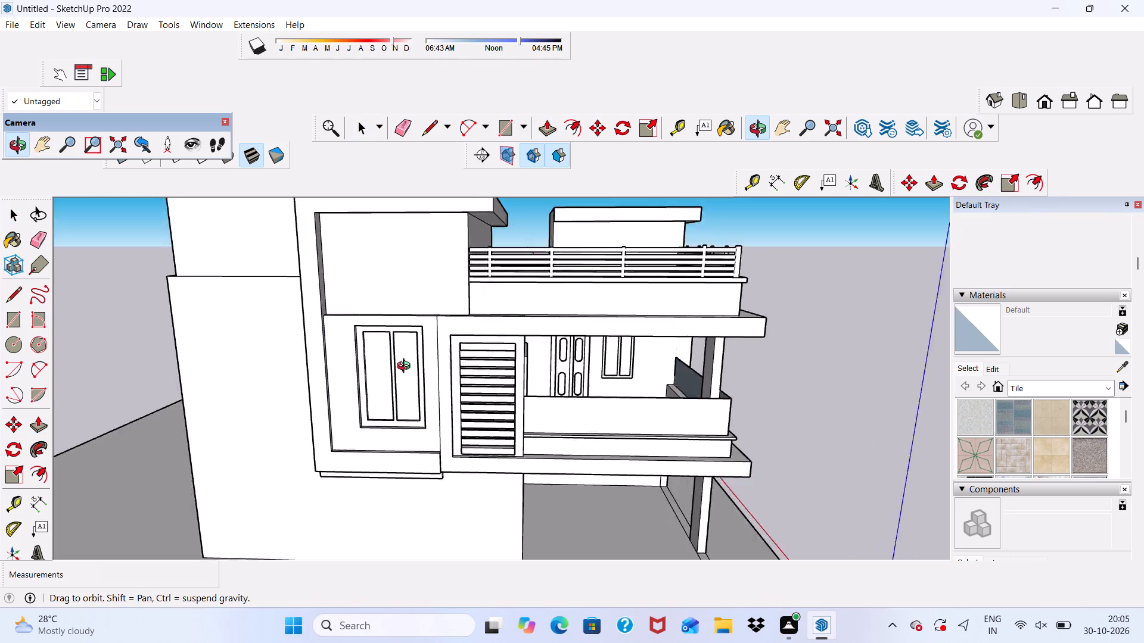
middle_click_drag(406, 367, 421, 321)
scroll(421, 321, "up", 5)
scroll(416, 314, "down", 2)
middle_click_drag(416, 314, 403, 343)
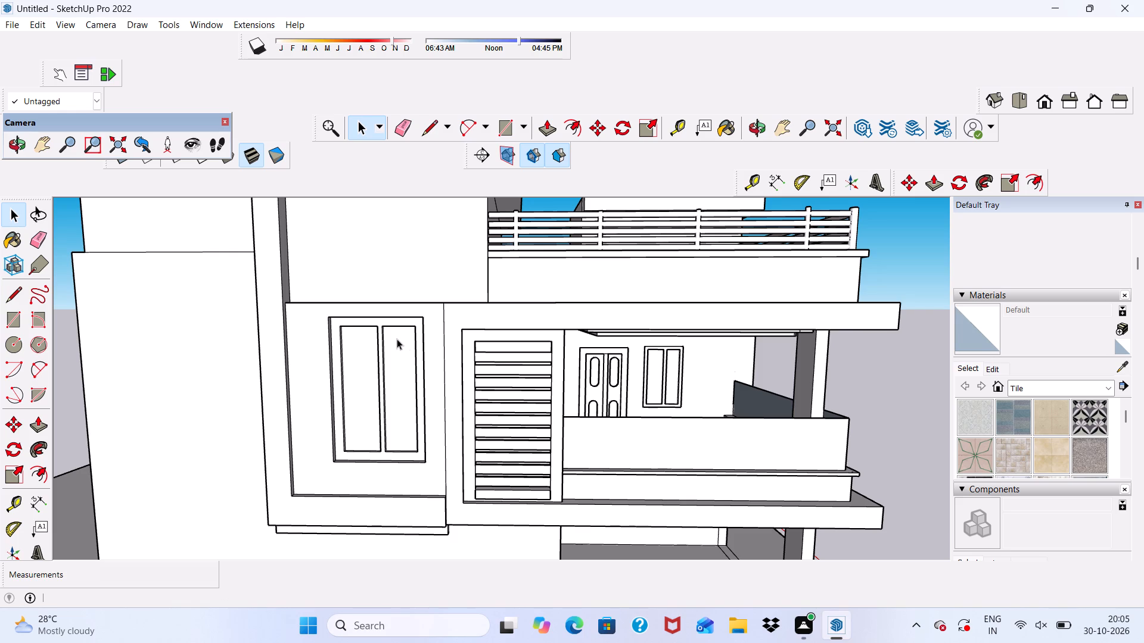
middle_click_drag(391, 332, 384, 352)
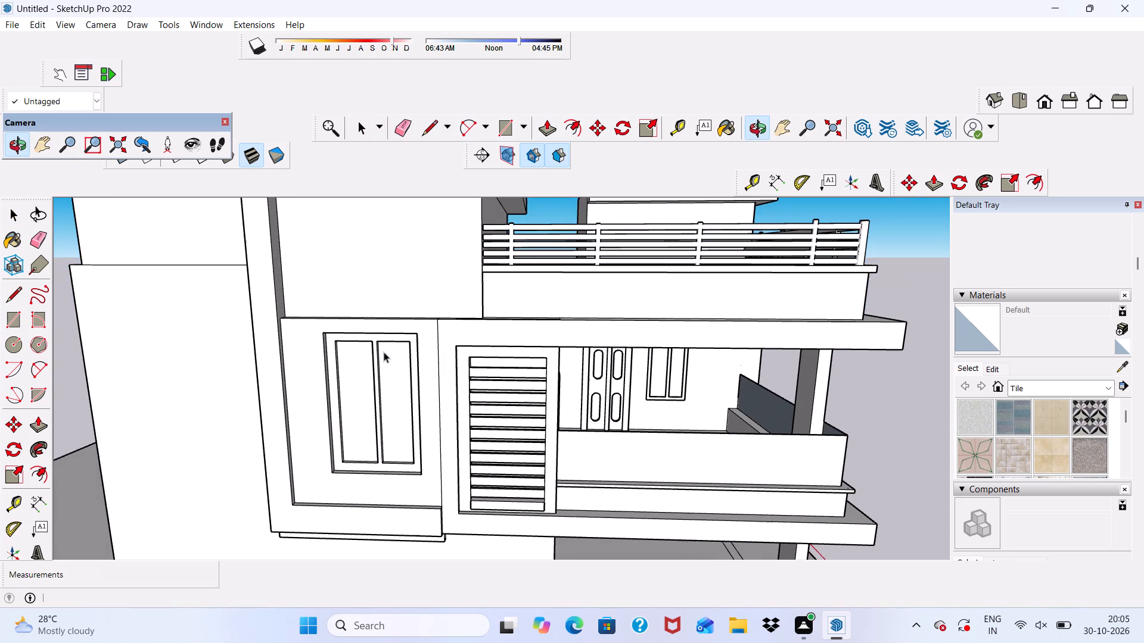
scroll(371, 328, "up", 5)
middle_click_drag(371, 323, 377, 369)
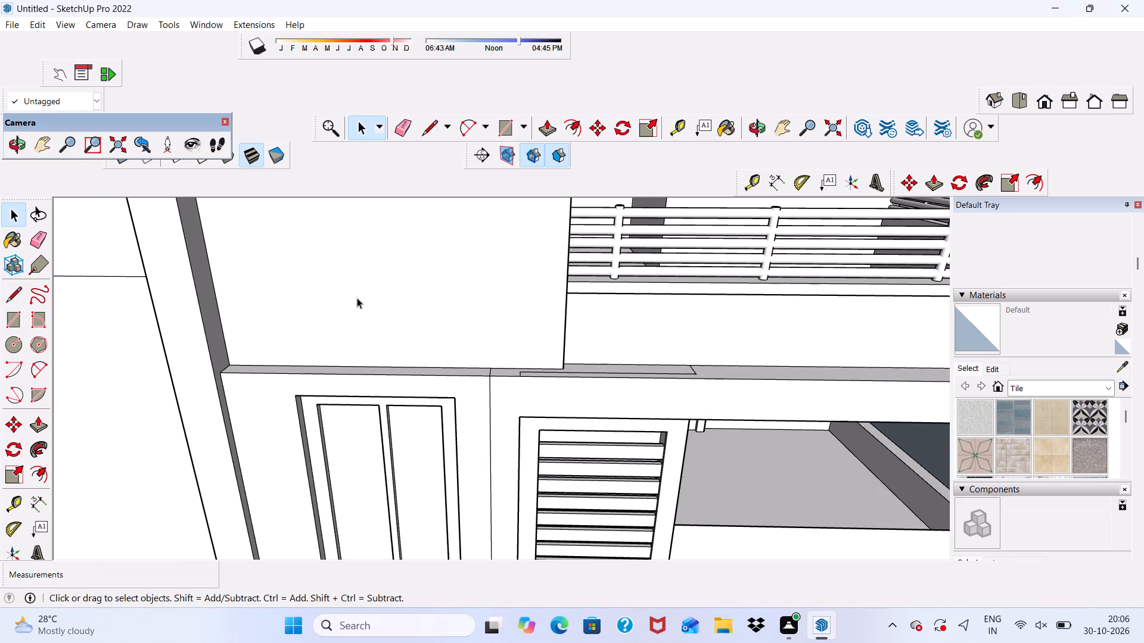
middle_click_drag(327, 385, 325, 322)
scroll(325, 322, "up", 4)
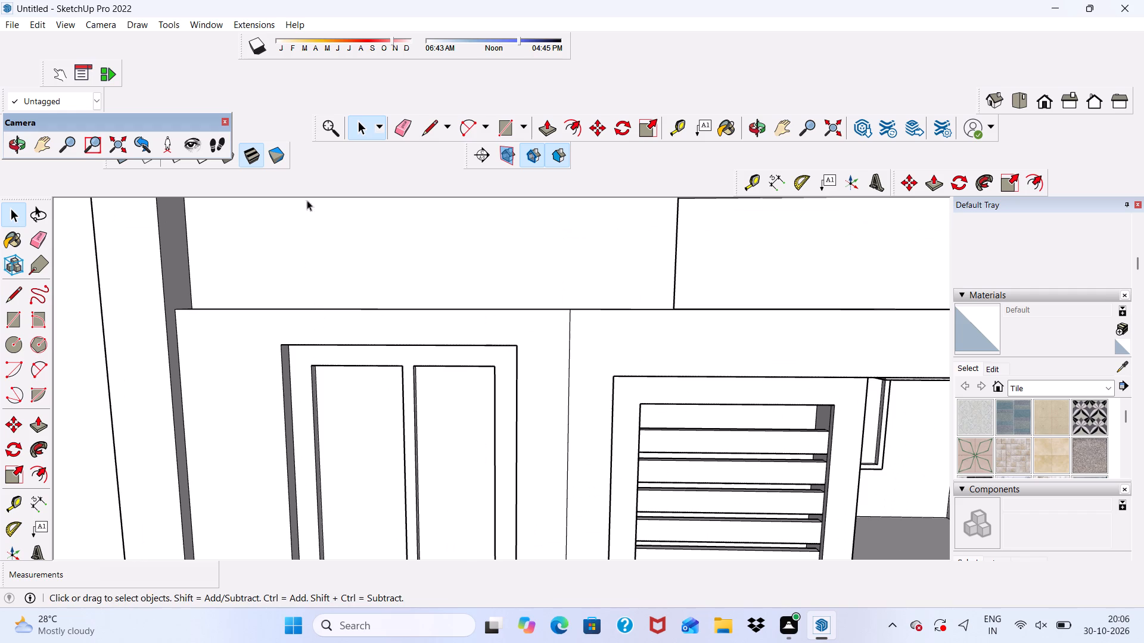
left_click(491, 131)
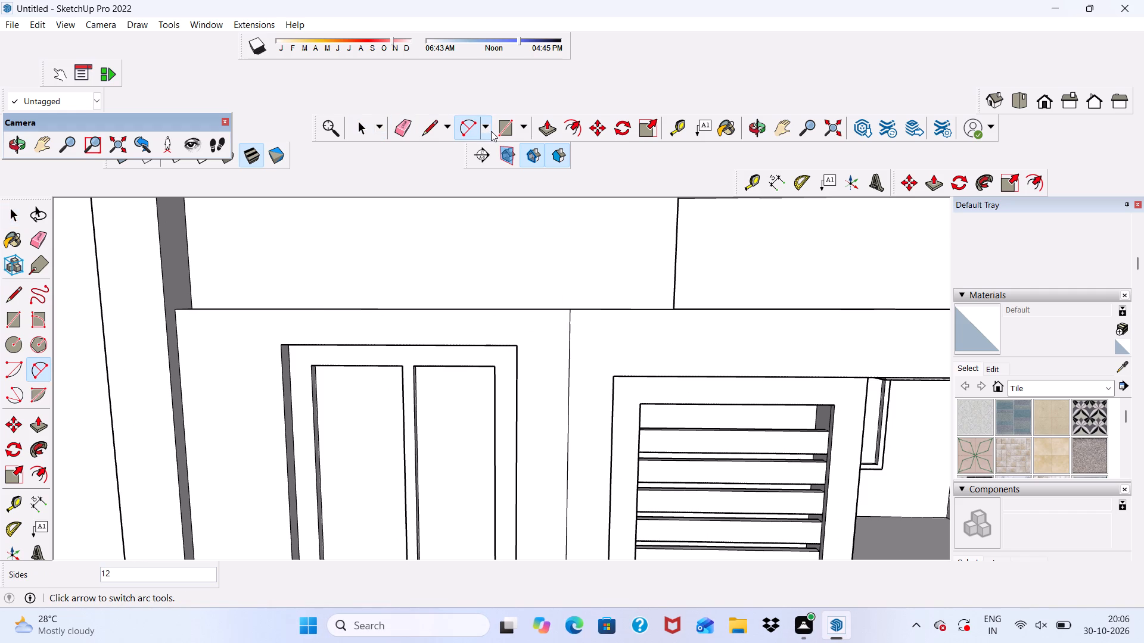
scroll(487, 131, "down", 3)
middle_click_drag(485, 152, 507, 345)
middle_click_drag(498, 328, 505, 391)
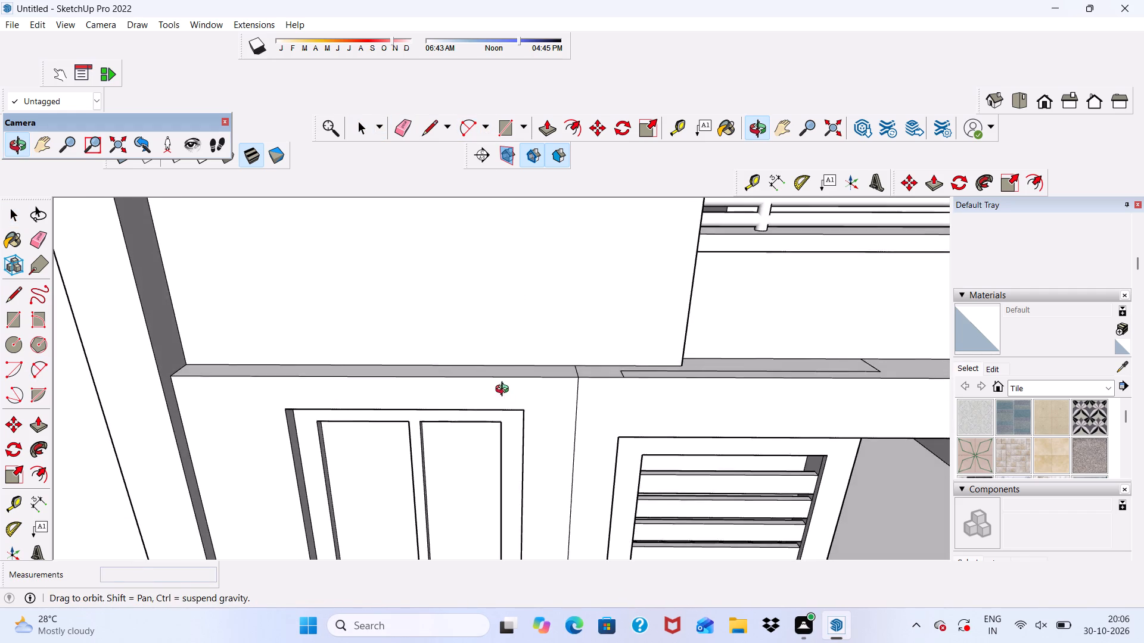
middle_click_drag(505, 391, 505, 391)
scroll(341, 416, "up", 5)
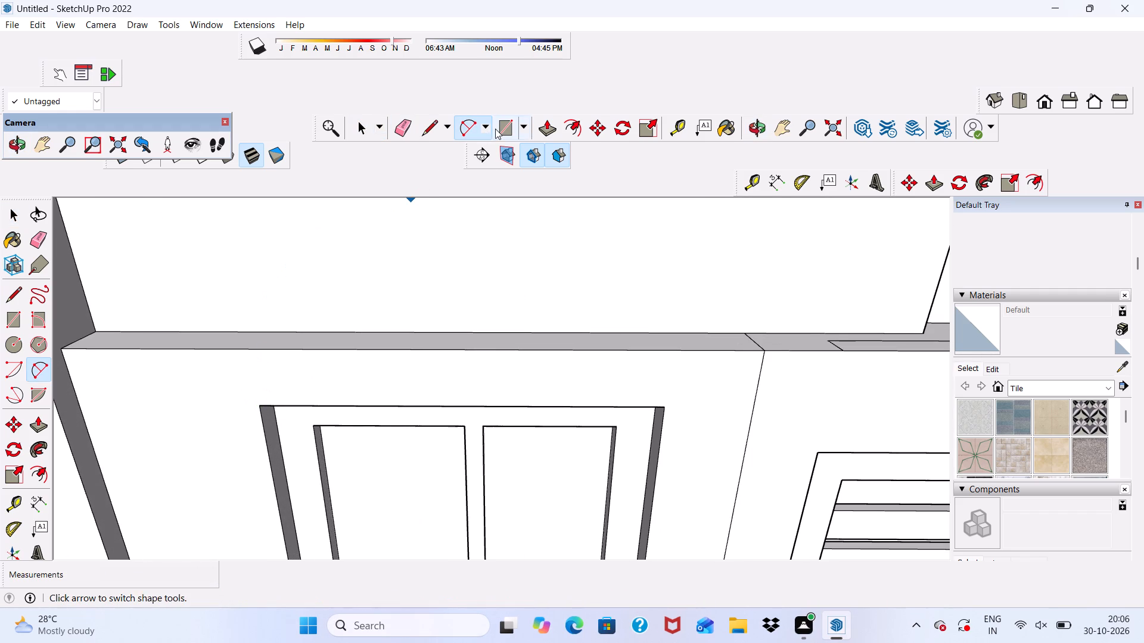
left_click(496, 128)
left_click(258, 407)
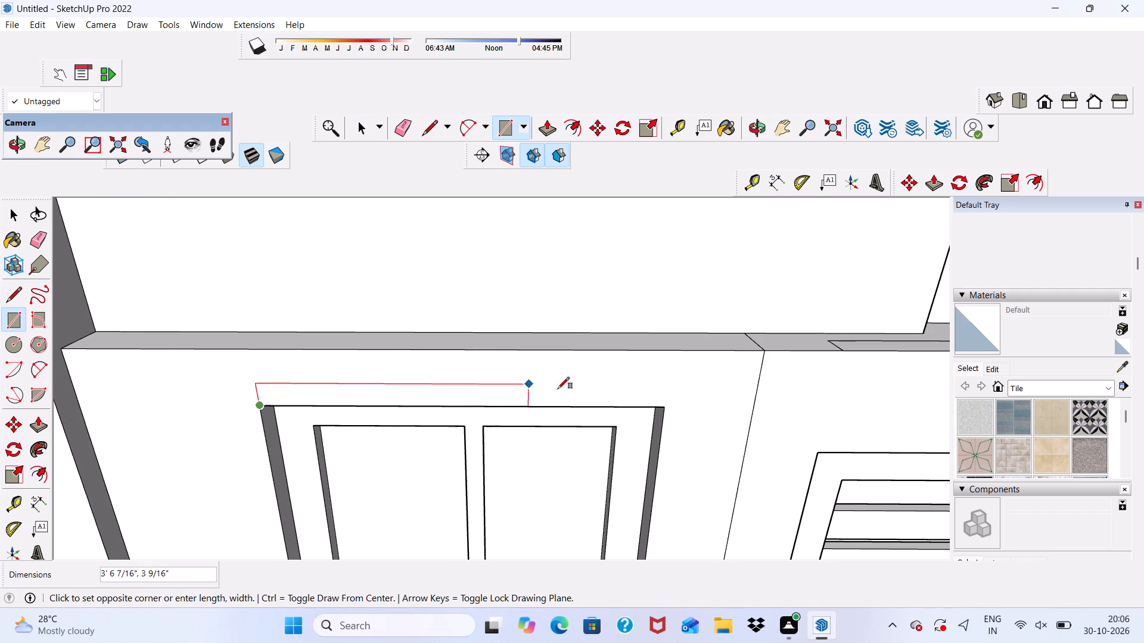
left_click(679, 354)
Delete the face covering the window opening below the new rectangle.
scroll(540, 334, "down", 5)
key("space")
left_click(467, 413)
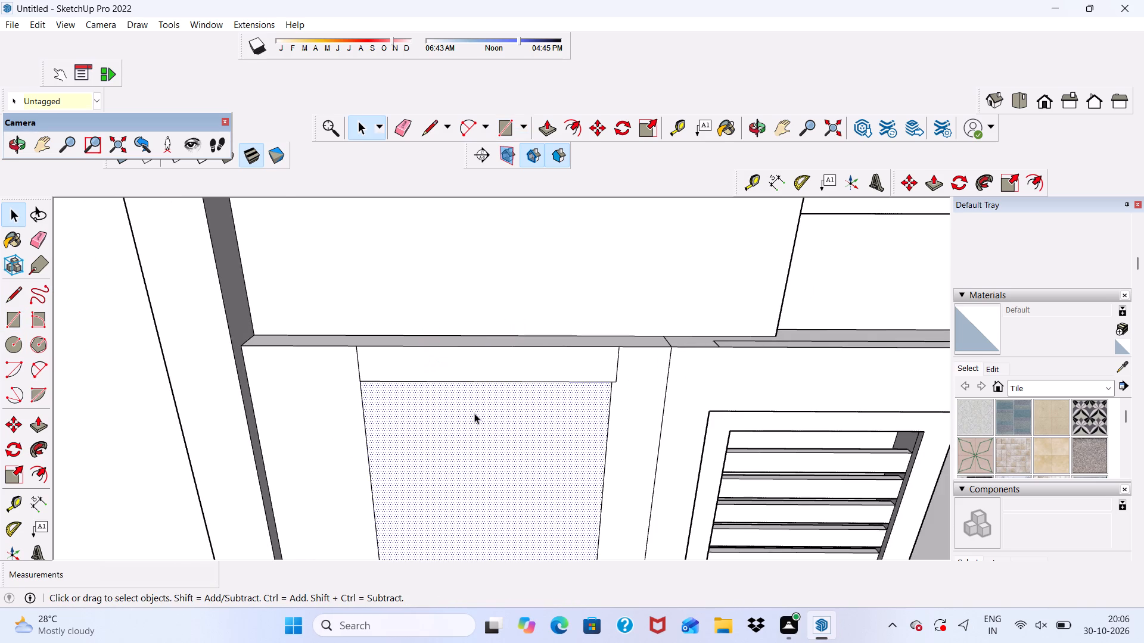
key("Delete")
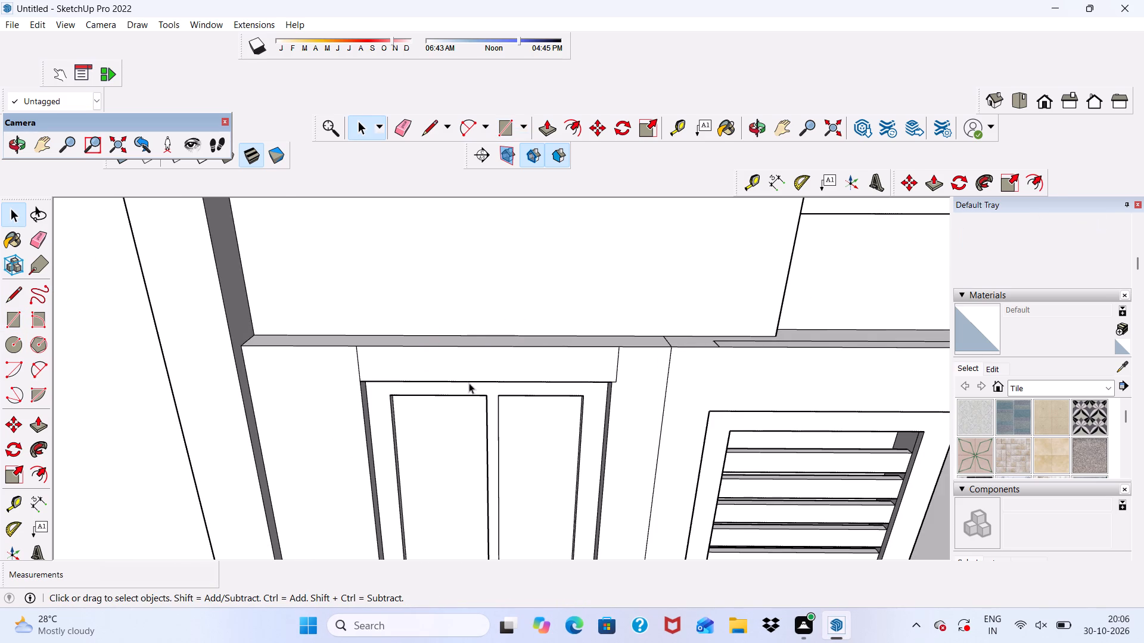
Push/Pull the rectangle above the window outward by about 7 3/4" to form a projecting slab.
left_click(466, 372)
scroll(447, 372, "down", 3)
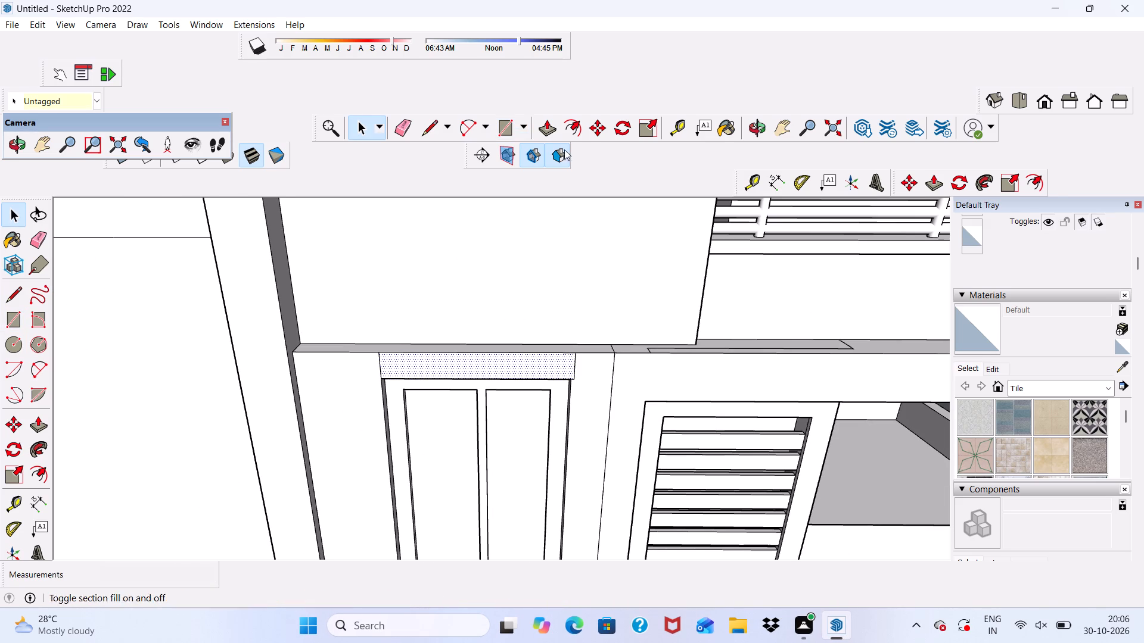
left_click(549, 126)
left_click(412, 365)
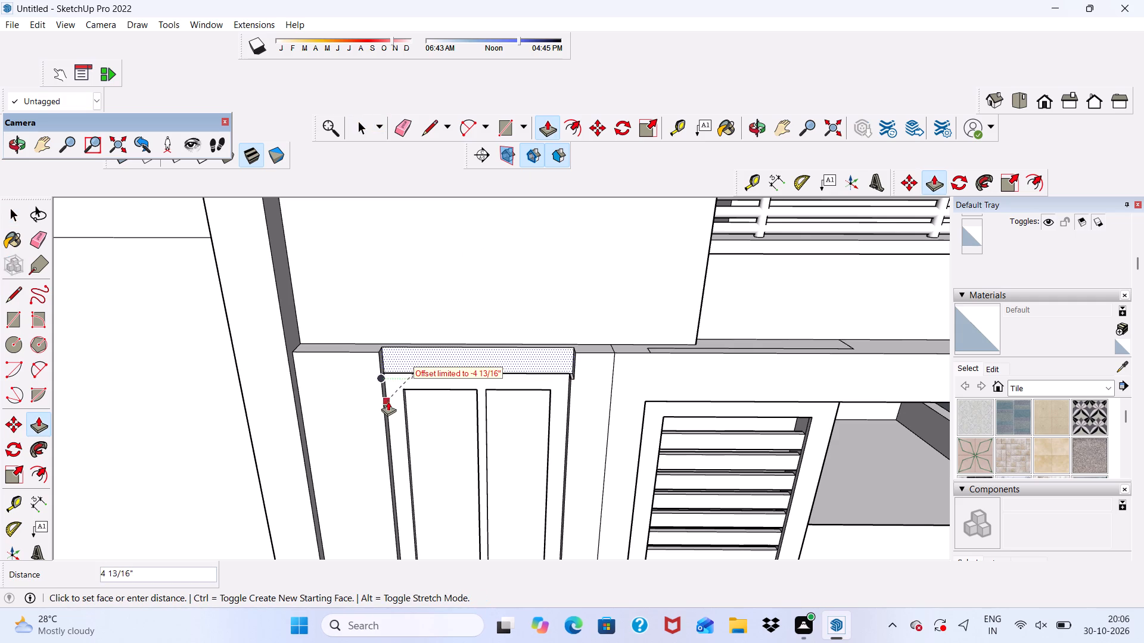
scroll(385, 408, "down", 3)
scroll(309, 435, "down", 1)
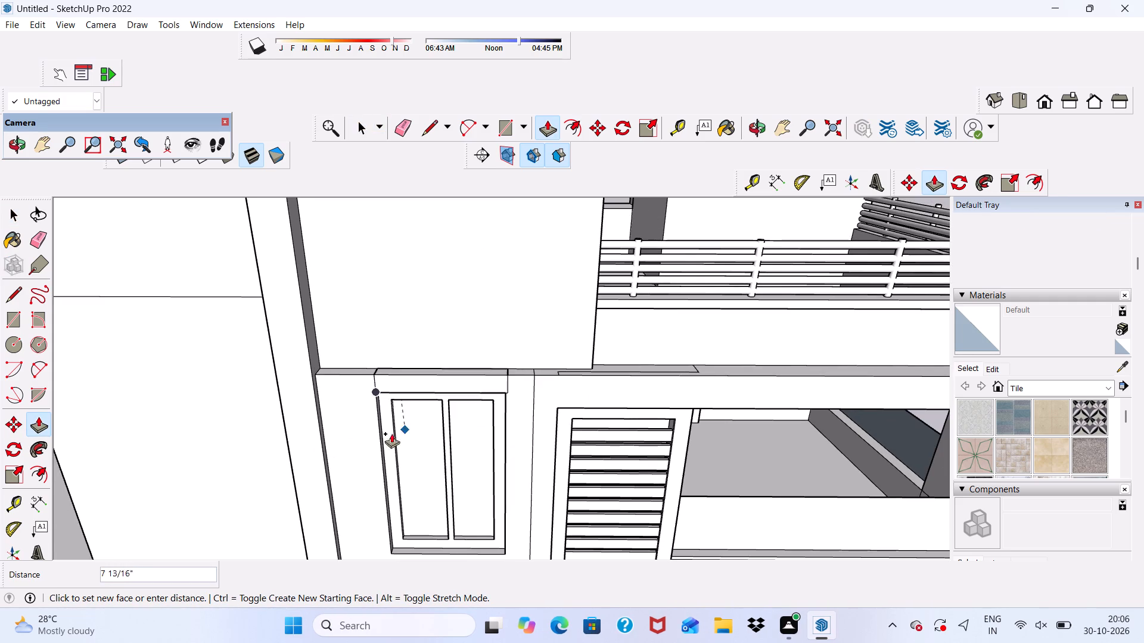
scroll(369, 454, "down", 1)
middle_click_drag(360, 460, 558, 398)
scroll(549, 384, "up", 5)
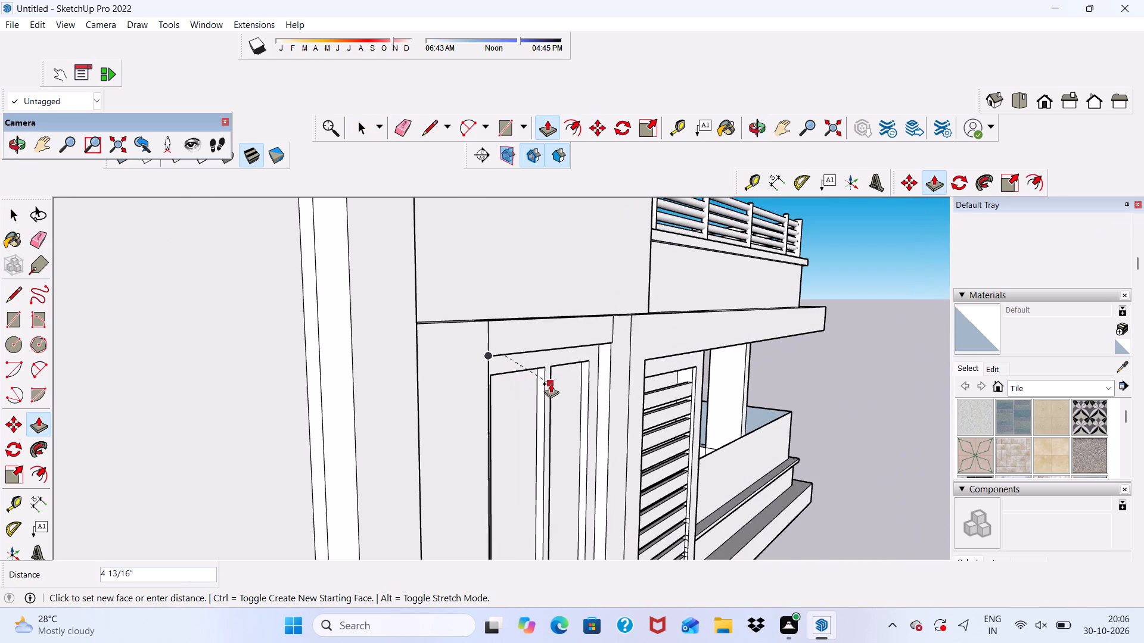
scroll(546, 355, "up", 3)
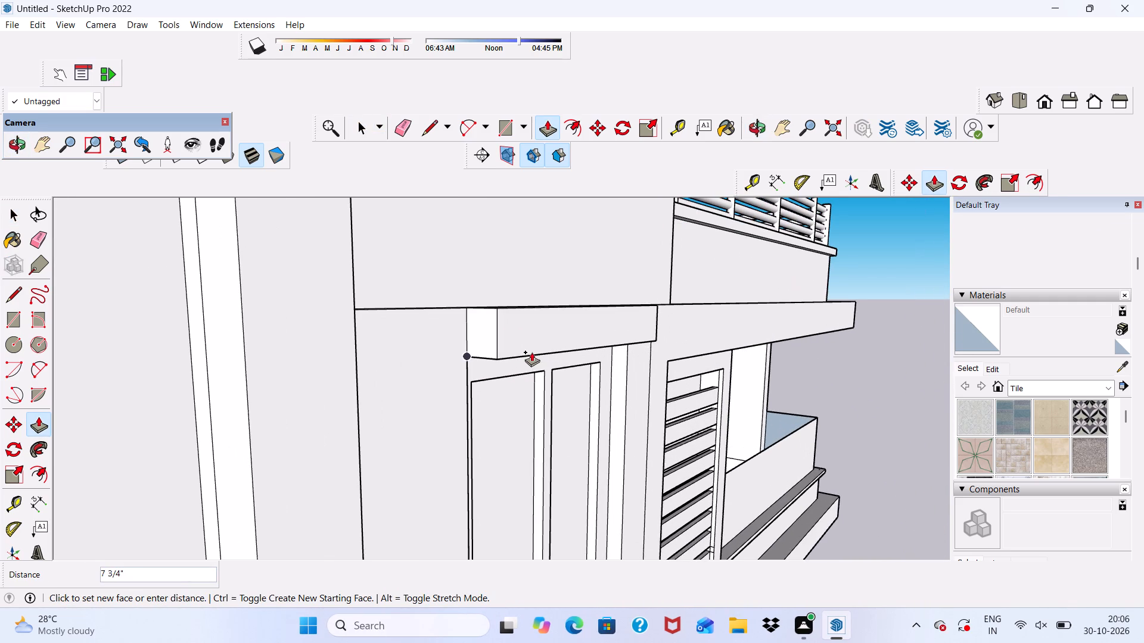
left_click(531, 350)
Extend the slab sideways with Push/Pull, about 6 1/4" at the end away from the louvres and 3 5/16" at the louvre end.
scroll(474, 335, "up", 4)
left_click(496, 327)
left_click(458, 331)
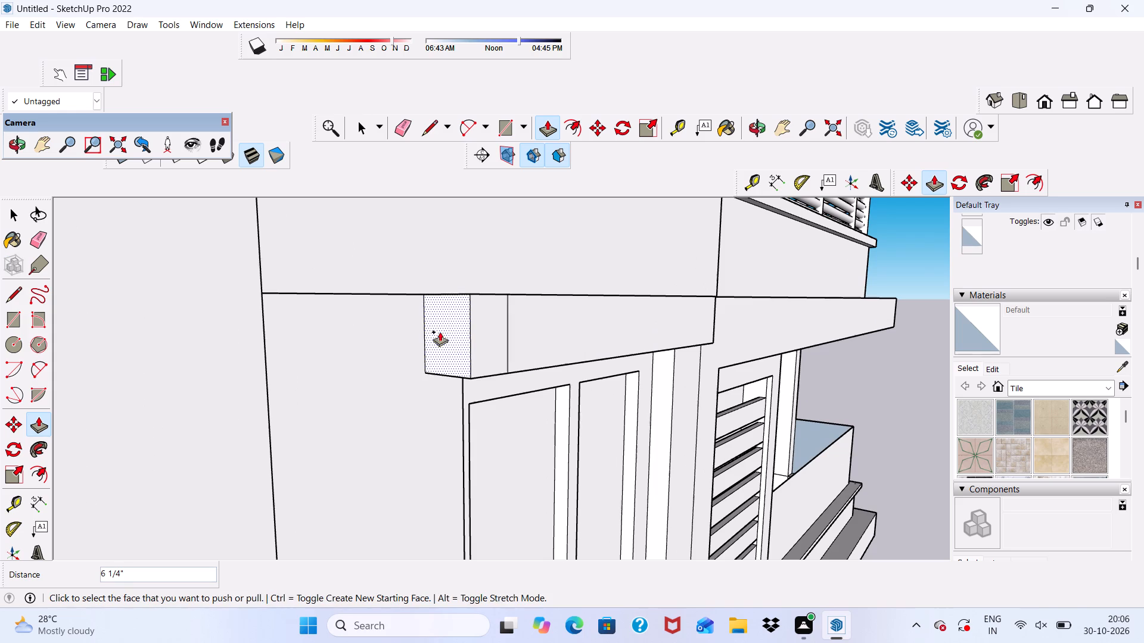
scroll(423, 347, "down", 4)
middle_click_drag(529, 385, 309, 409)
scroll(445, 374, "up", 10)
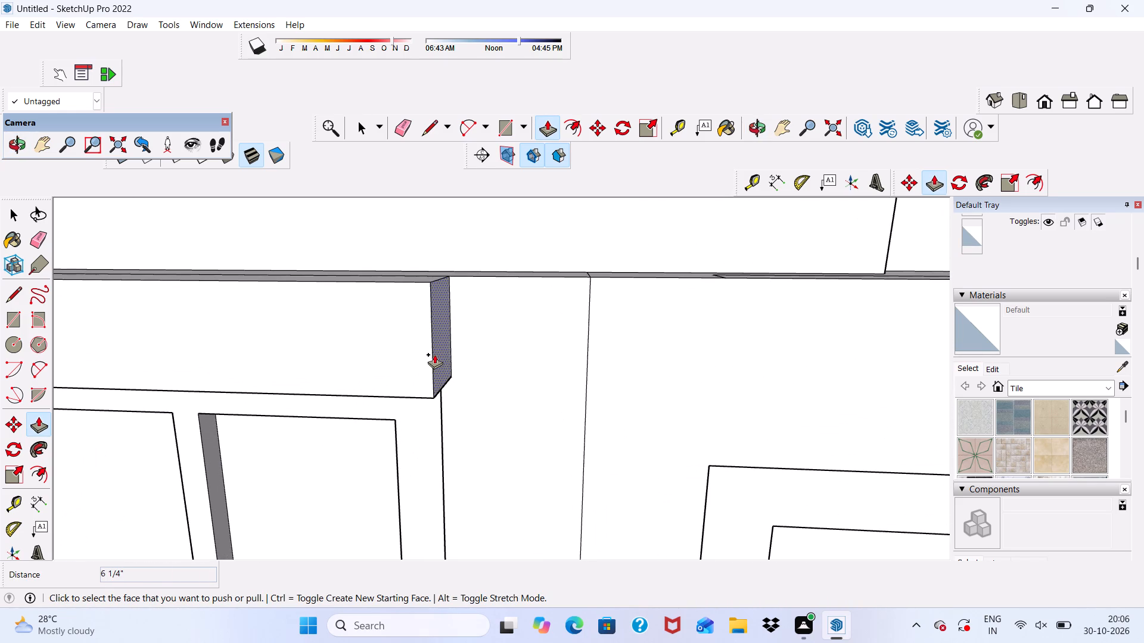
left_click(434, 354)
left_click(475, 347)
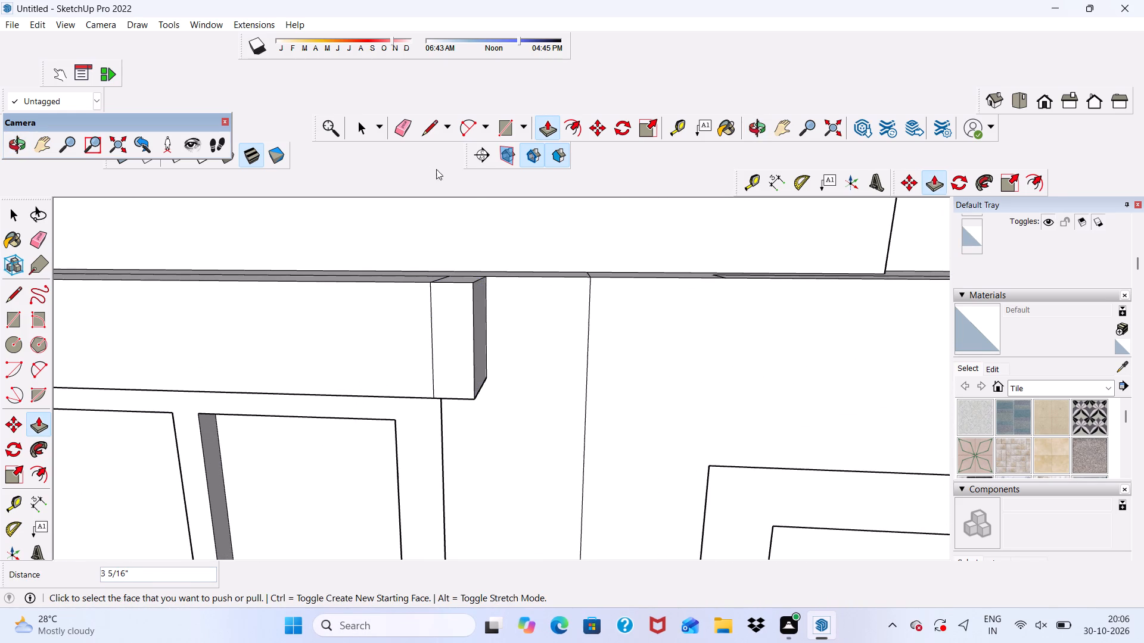
Erase the leftover seam edges on the front, underside and top of the slab above the window.
left_click(406, 124)
left_click_drag(431, 319, 431, 334)
scroll(444, 262, "up", 5)
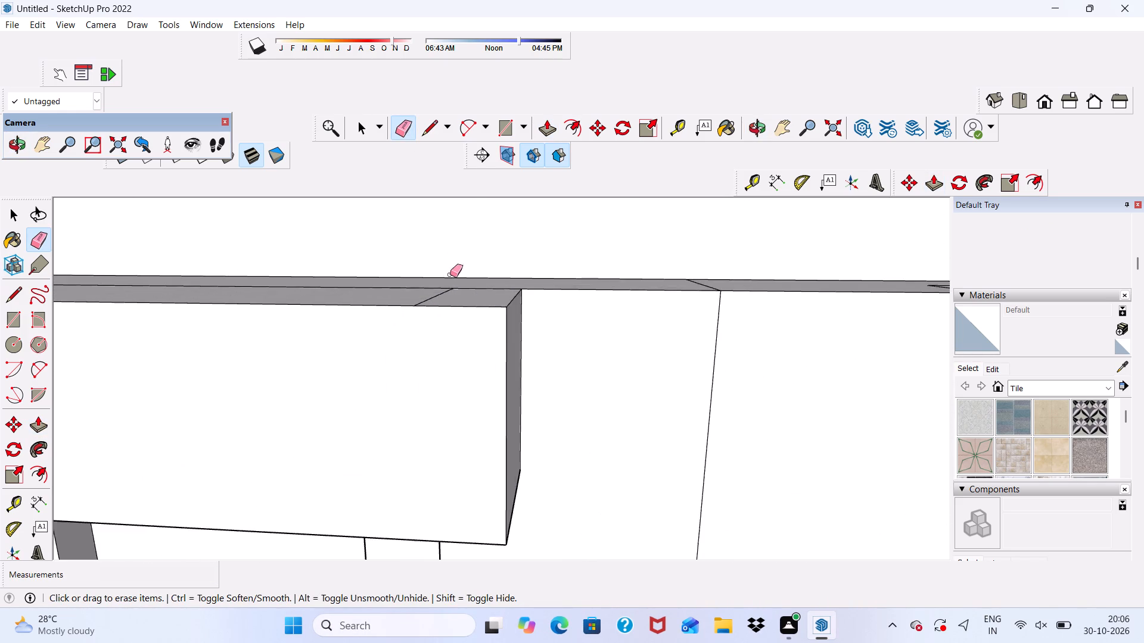
middle_click_drag(451, 277, 453, 347)
left_click_drag(444, 349, 438, 352)
scroll(419, 358, "down", 4)
middle_click_drag(450, 398, 450, 192)
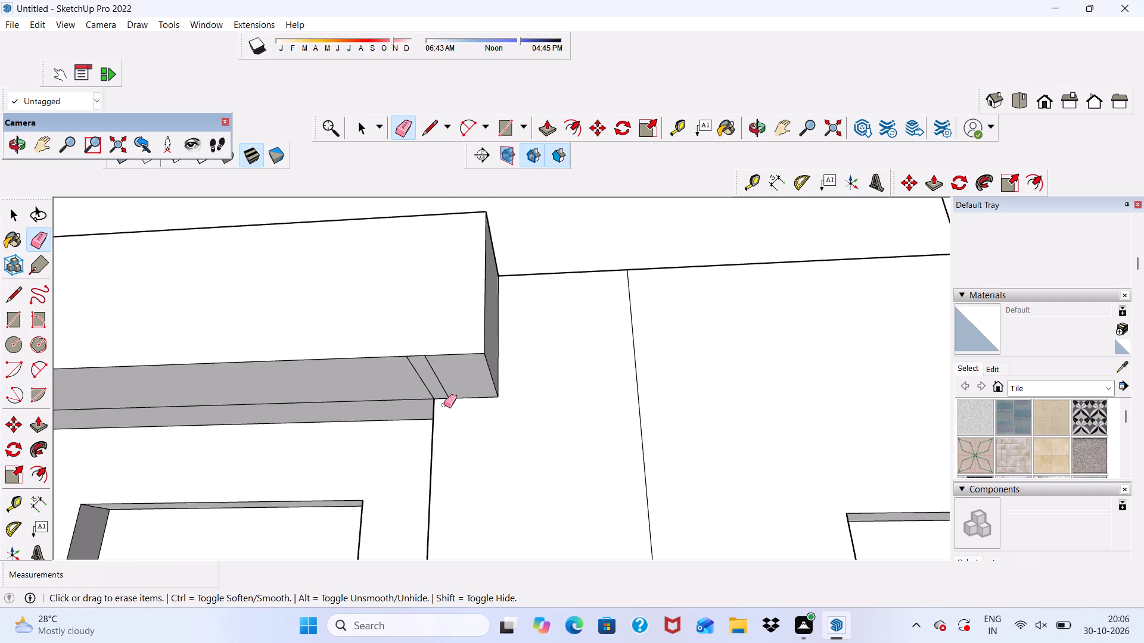
scroll(439, 412, "up", 4)
left_click_drag(401, 347, 456, 337)
scroll(458, 316, "down", 19)
scroll(259, 352, "up", 2)
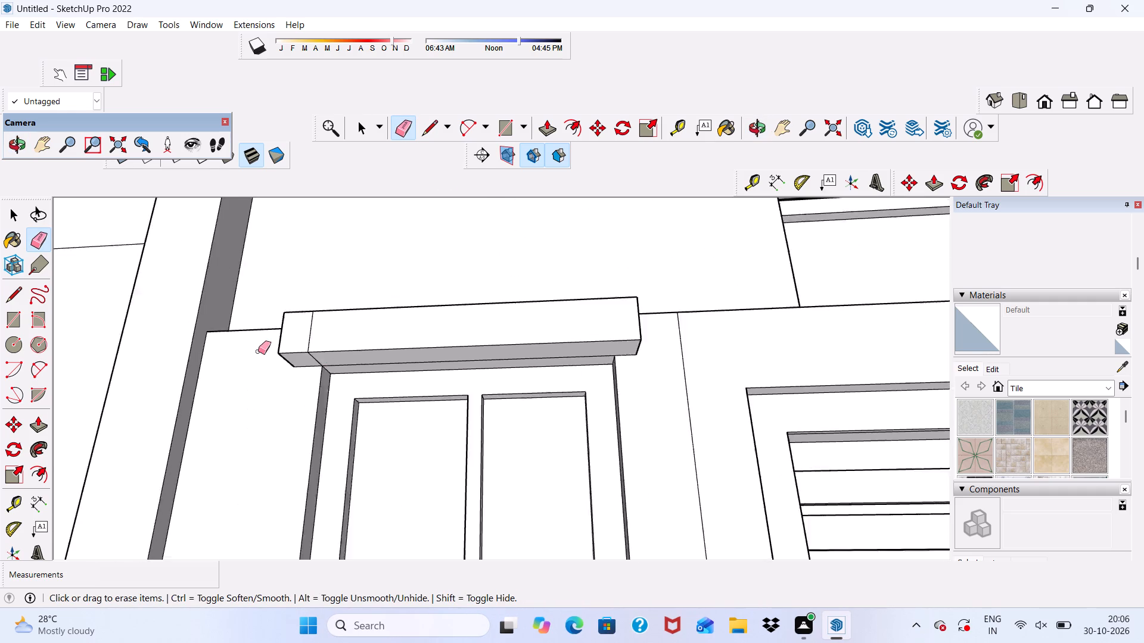
scroll(258, 351, "up", 7)
left_click_drag(320, 314, 346, 325)
scroll(335, 414, "up", 2)
left_click(353, 376)
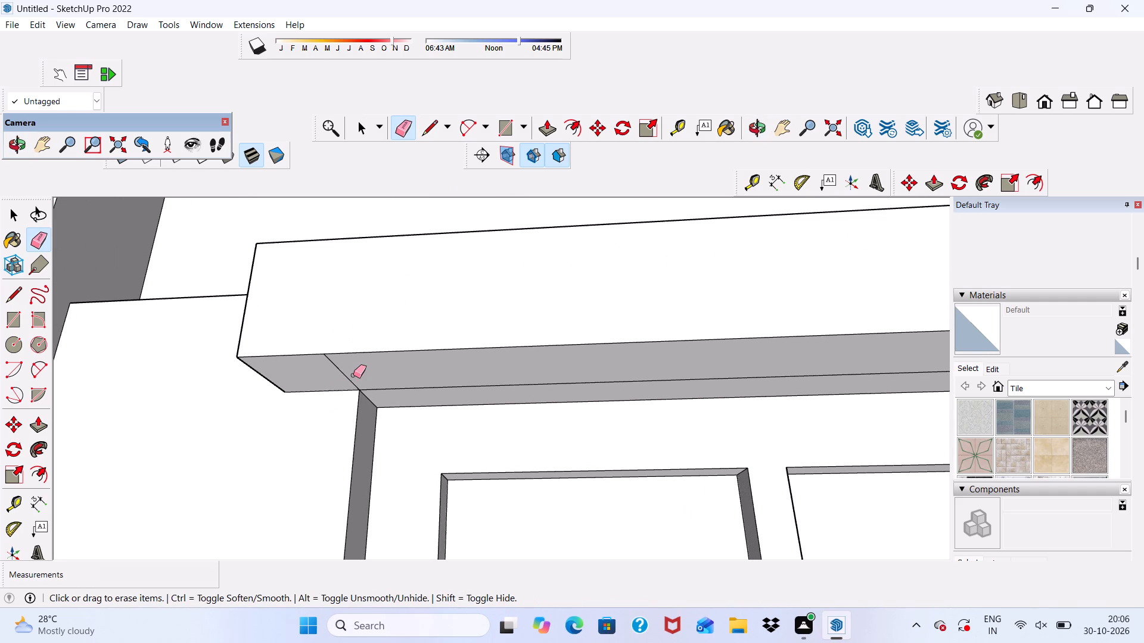
left_click_drag(347, 366, 338, 383)
left_click_drag(434, 383, 439, 392)
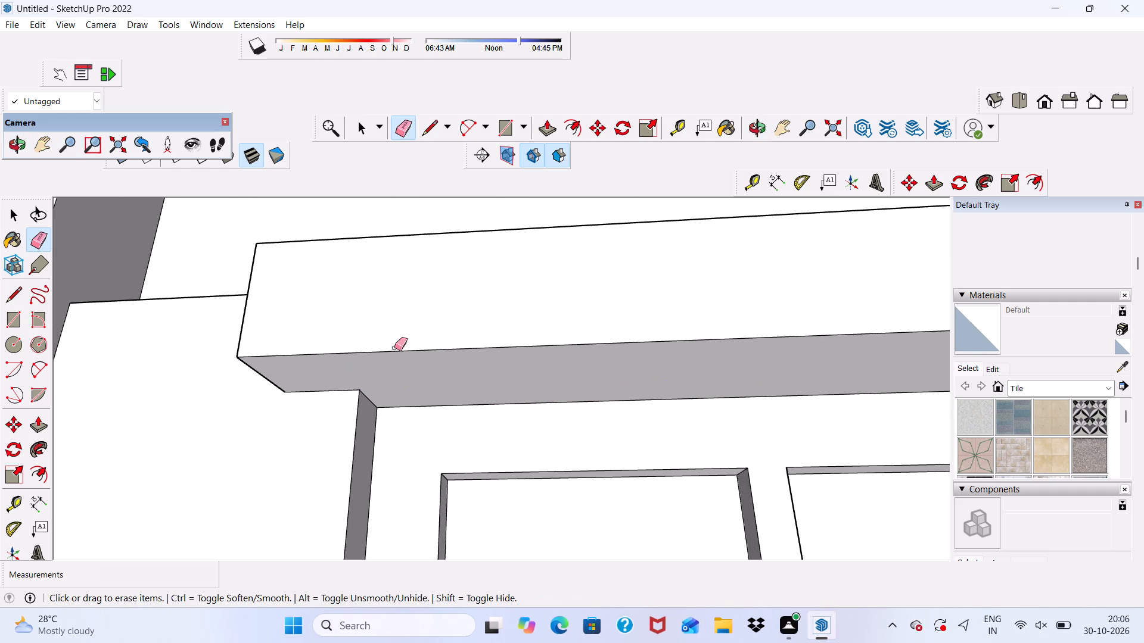
scroll(289, 324, "down", 6)
middle_click_drag(468, 359, 399, 571)
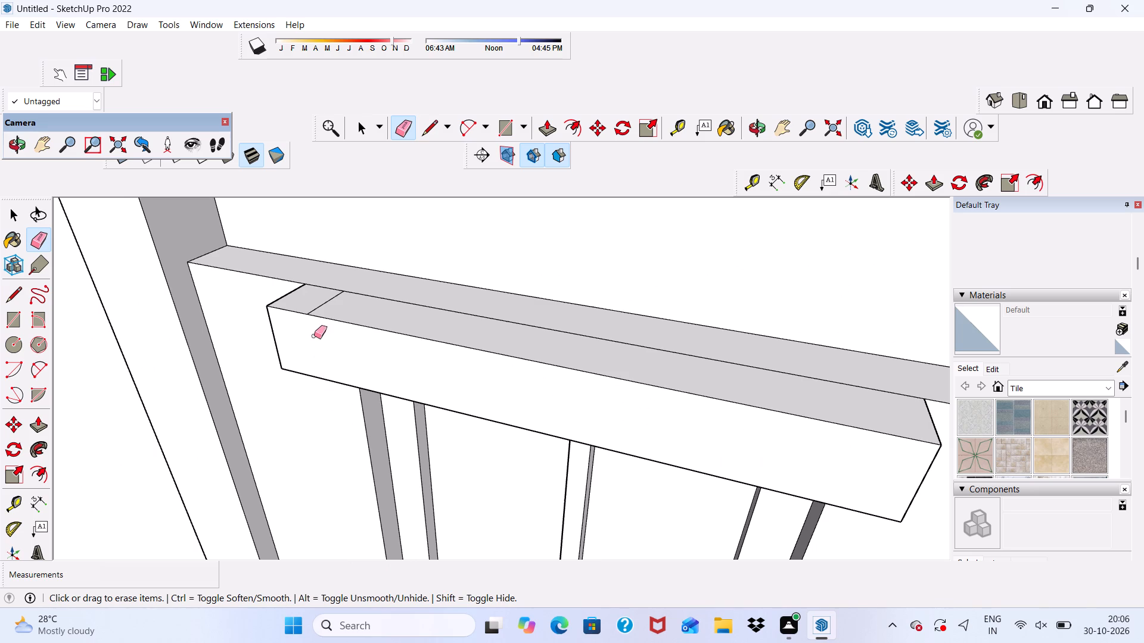
left_click_drag(324, 298, 331, 300)
Push/Pull the slab's front face further outward by about 8 5/16".
scroll(331, 300, "down", 5)
middle_click_drag(399, 352, 492, 213)
scroll(505, 246, "up", 5)
key("space")
left_click(453, 261)
scroll(450, 258, "down", 9)
middle_click_drag(465, 196, 593, 101)
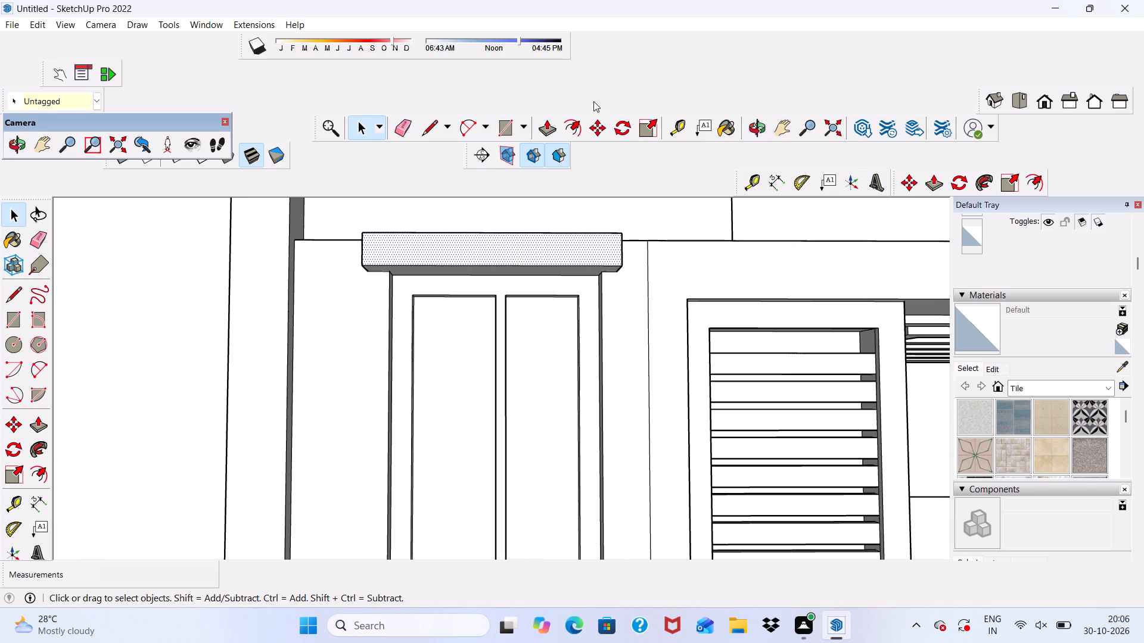
middle_click_drag(593, 101, 595, 103)
middle_click_drag(315, 304, 504, 335)
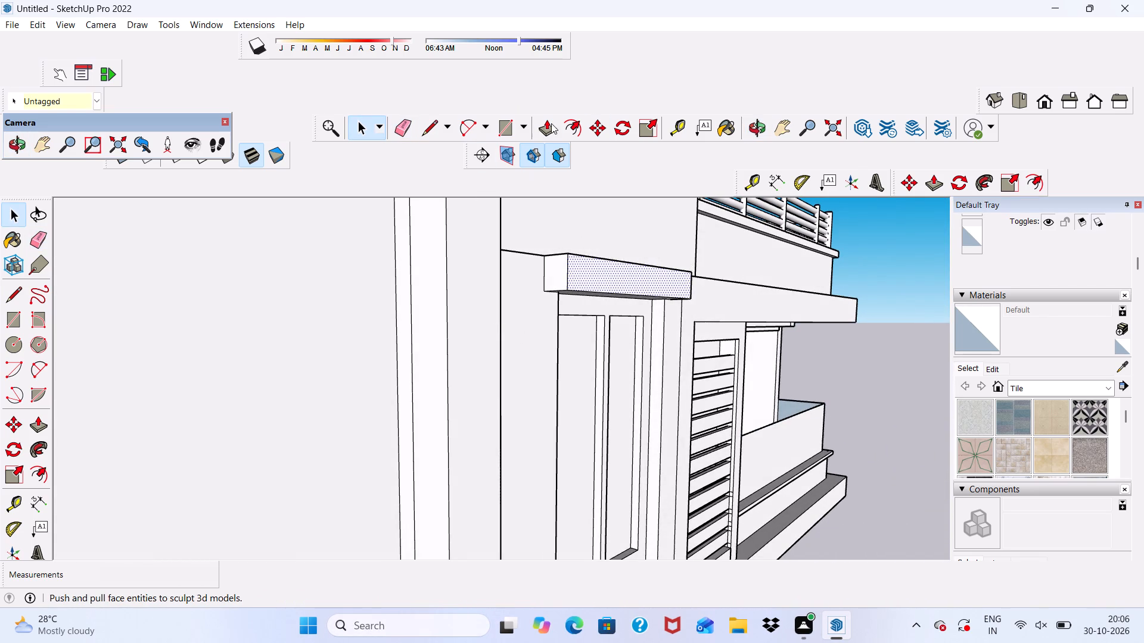
left_click(551, 123)
left_click(585, 269)
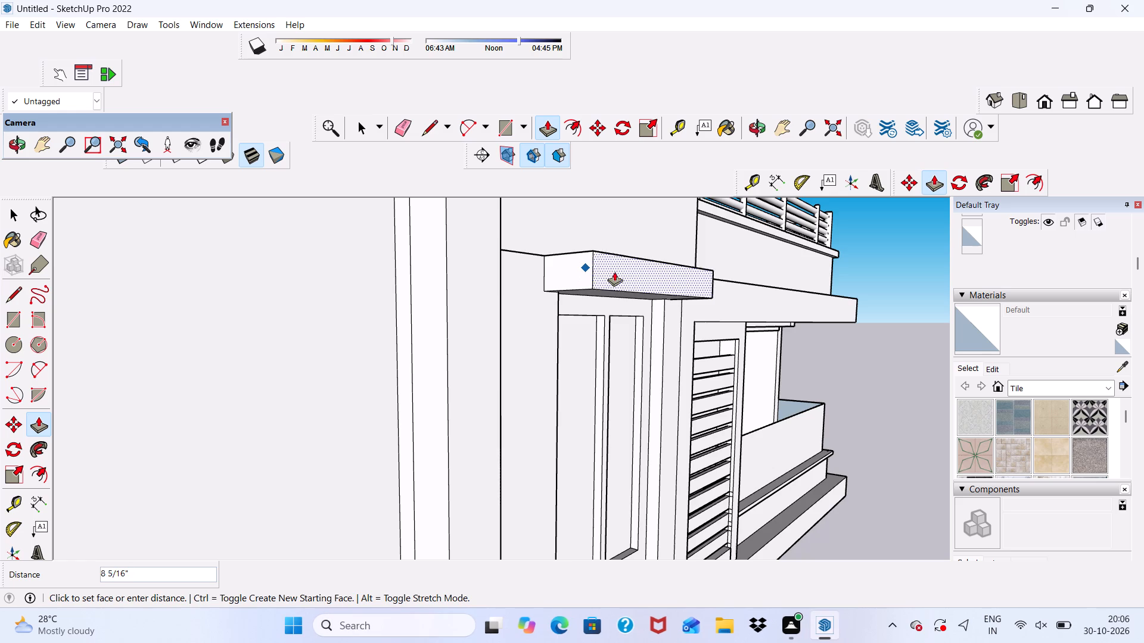
left_click(622, 275)
scroll(621, 277, "down", 5)
middle_click_drag(624, 320, 503, 348)
key("space")
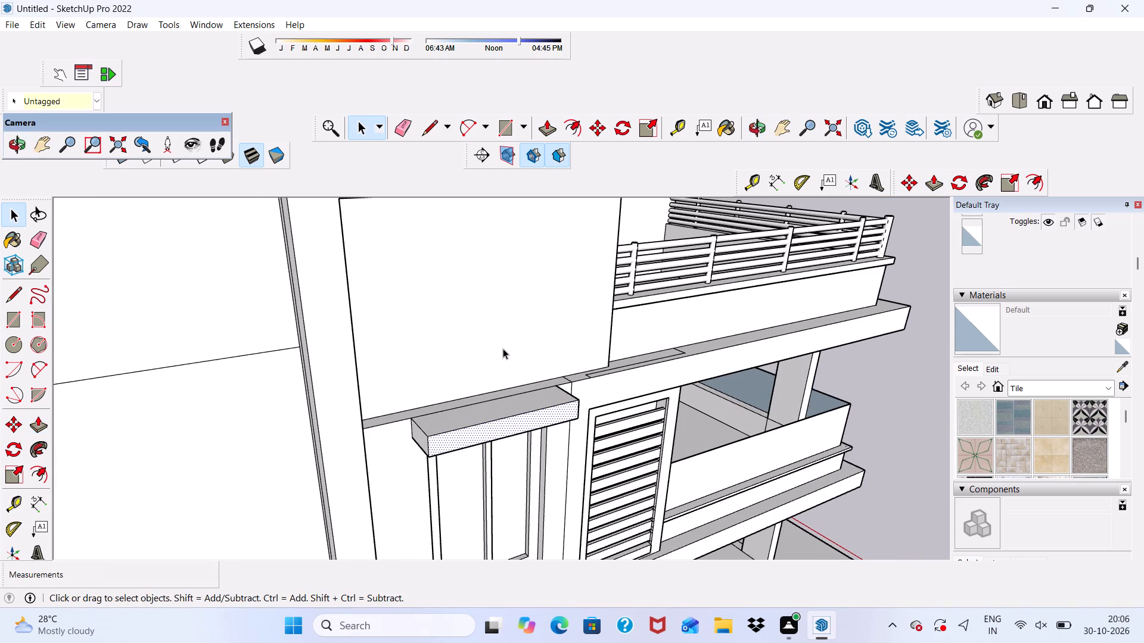
Examine the projecting slab, window and louvre area from several angles.
middle_click_drag(555, 430, 266, 405)
scroll(266, 405, "up", 1)
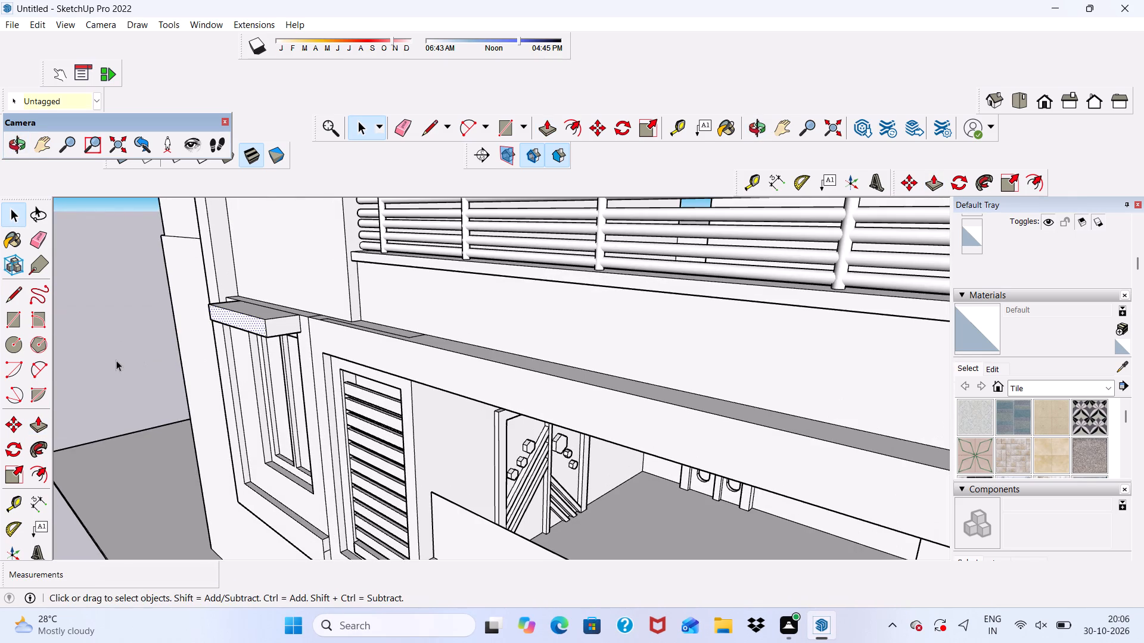
left_click(114, 360)
middle_click_drag(242, 349, 325, 429)
middle_click_drag(293, 406, 473, 321)
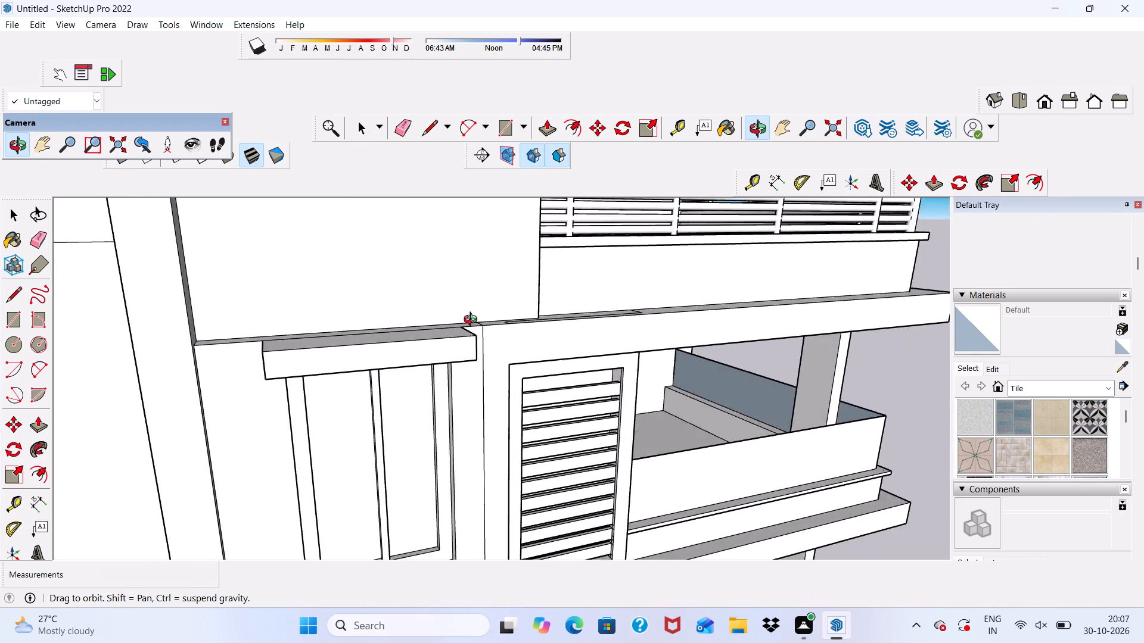
middle_click_drag(473, 321, 455, 235)
scroll(434, 235, "up", 1)
scroll(326, 260, "down", 2)
middle_click_drag(326, 260, 268, 257)
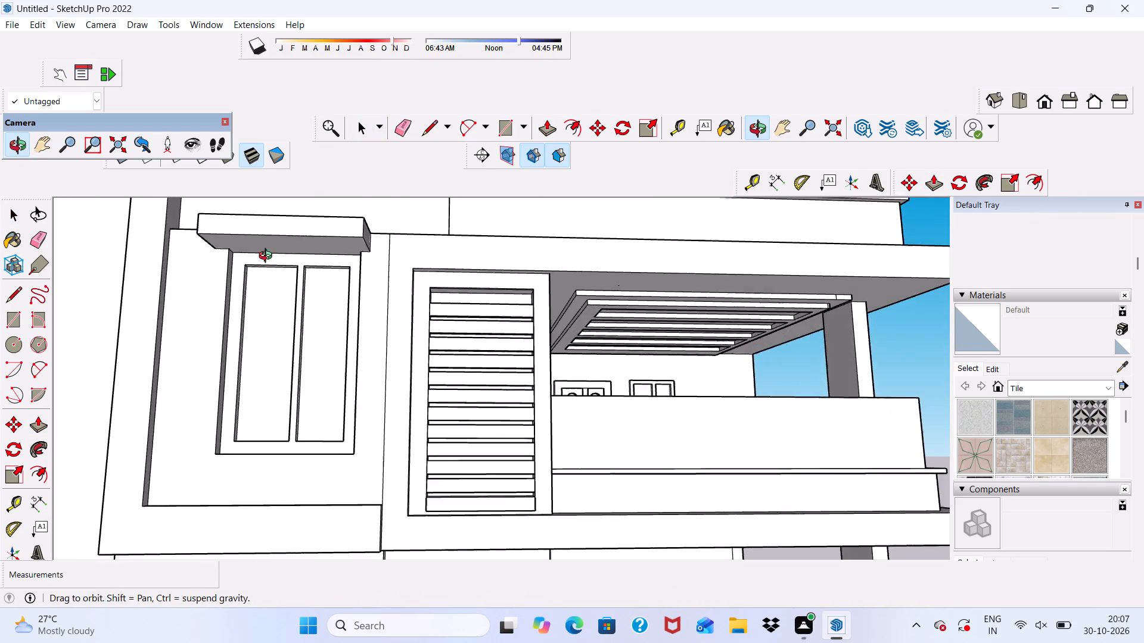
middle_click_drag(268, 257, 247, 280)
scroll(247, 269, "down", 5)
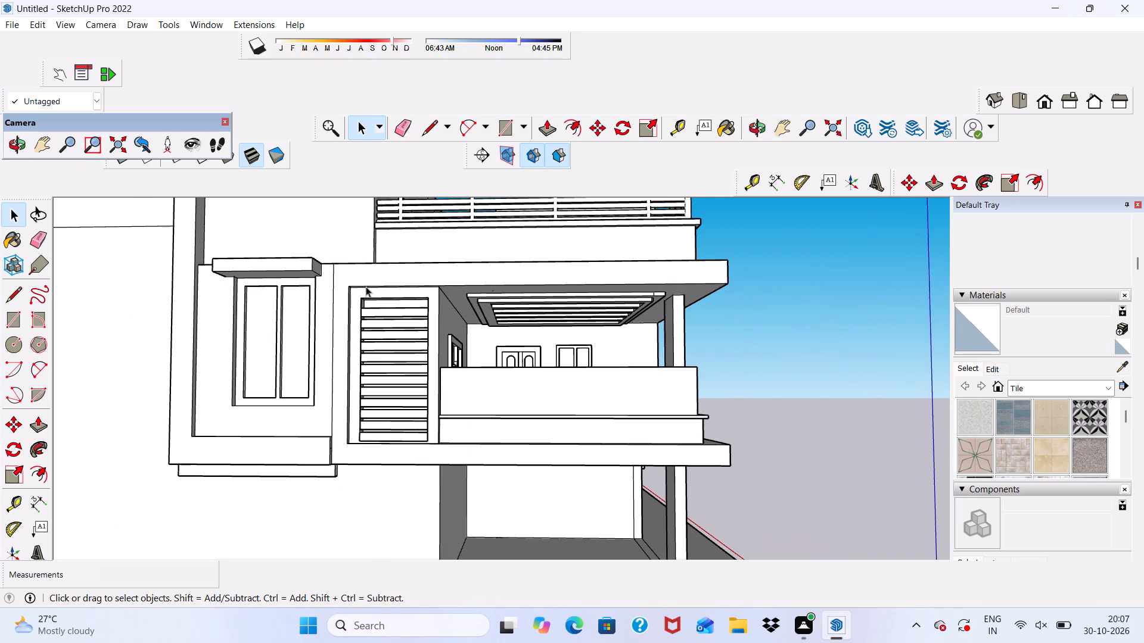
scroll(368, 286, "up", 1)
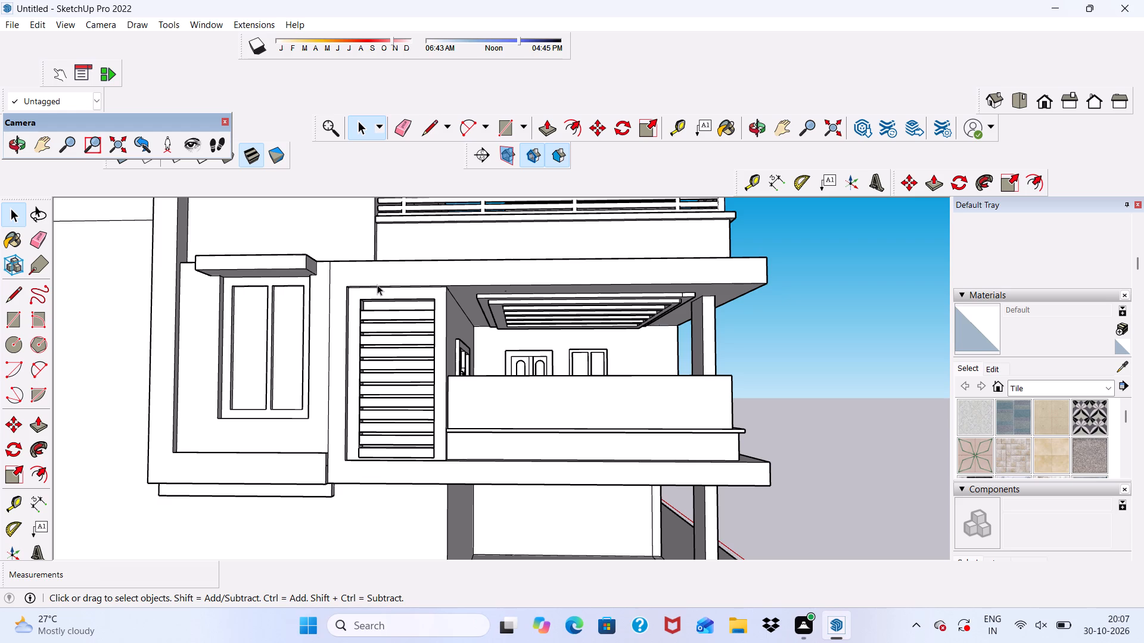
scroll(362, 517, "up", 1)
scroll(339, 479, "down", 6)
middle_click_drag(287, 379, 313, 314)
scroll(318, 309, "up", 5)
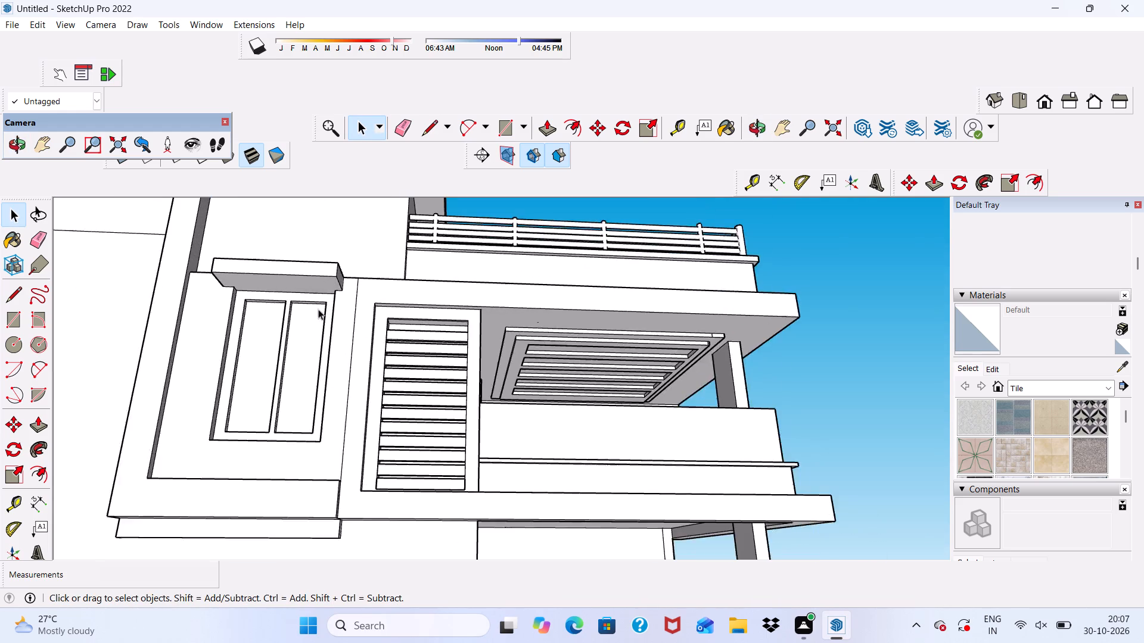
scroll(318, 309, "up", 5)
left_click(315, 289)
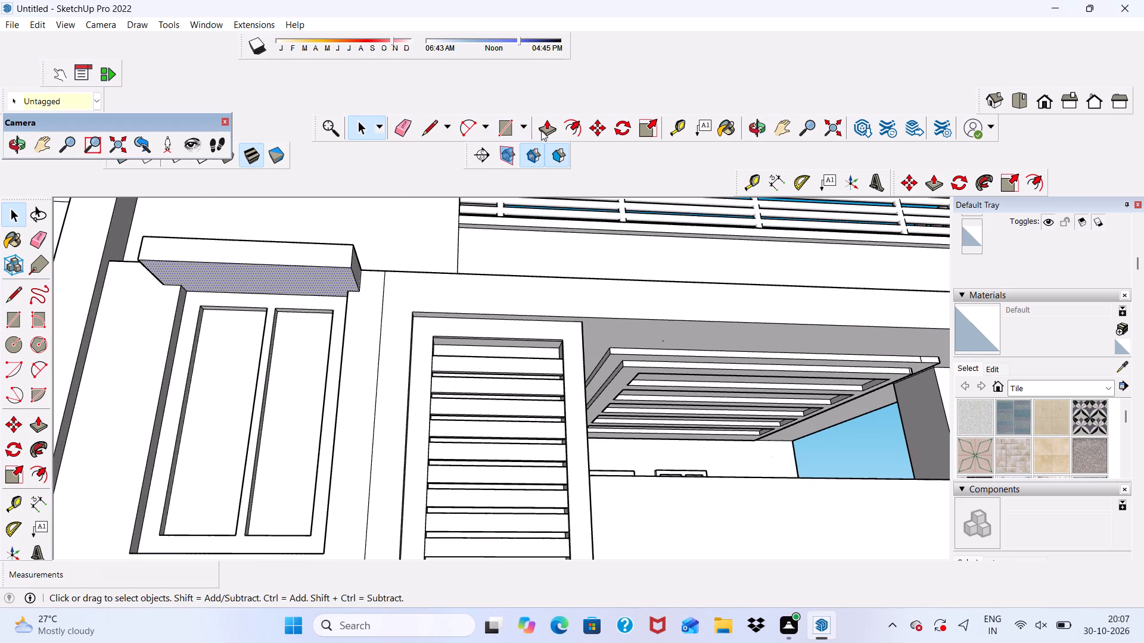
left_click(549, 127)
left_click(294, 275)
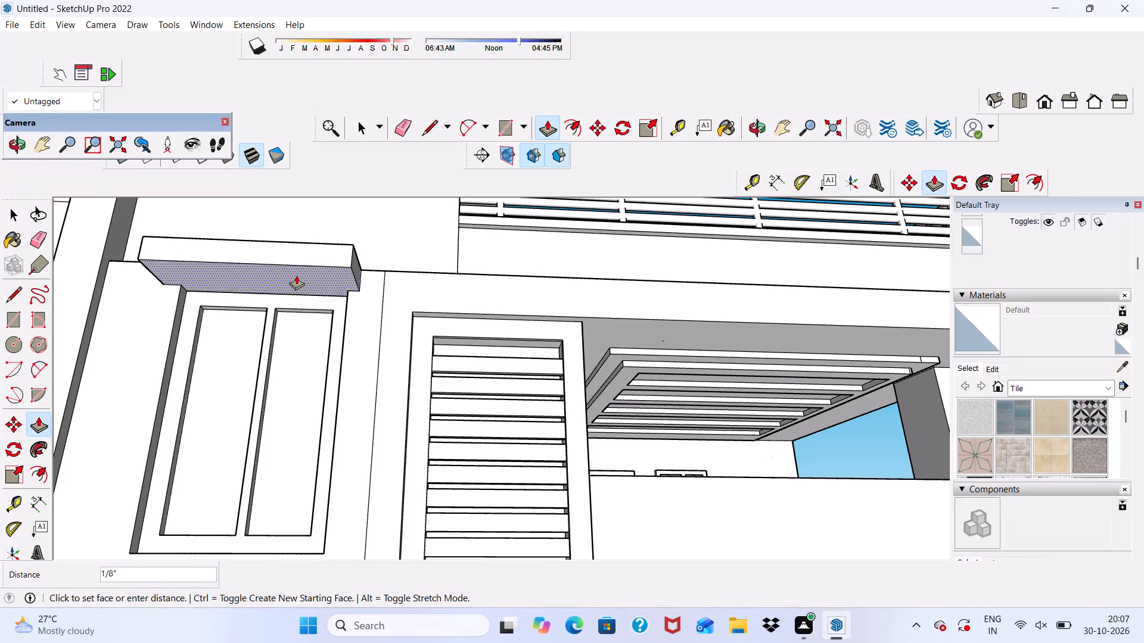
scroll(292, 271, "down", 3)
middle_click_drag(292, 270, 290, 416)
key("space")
Push the top face of the sunshade slab above the window down by about 2 1/4".
scroll(288, 416, "up", 5)
left_click(275, 399)
key("space")
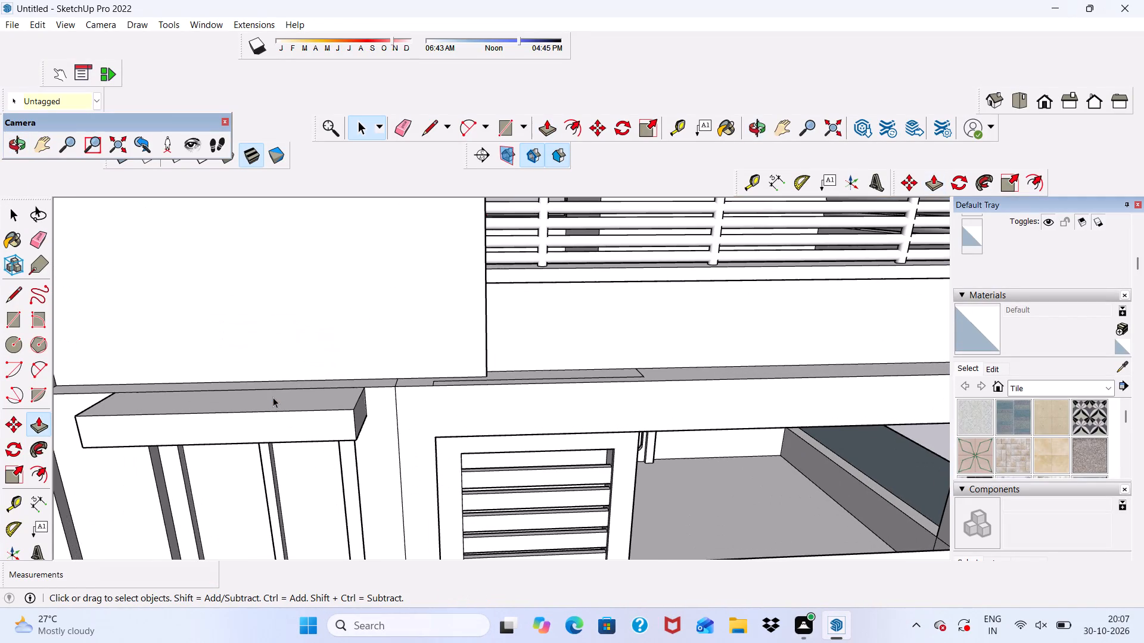
scroll(273, 397, "up", 2)
left_click(273, 398)
left_click(543, 126)
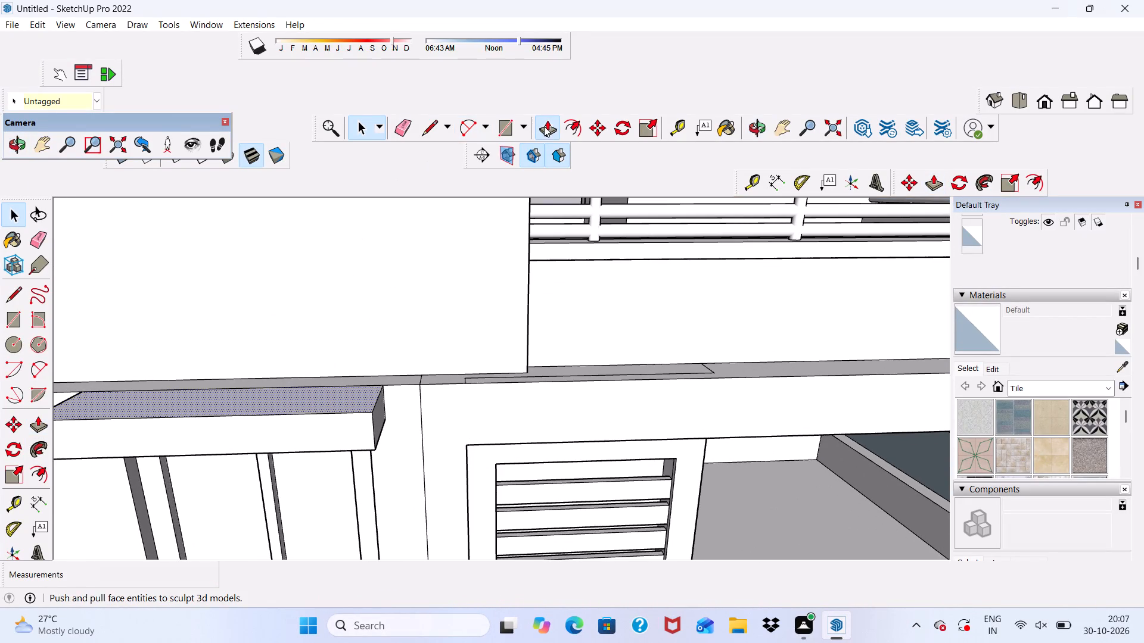
left_click_drag(327, 393, 331, 401)
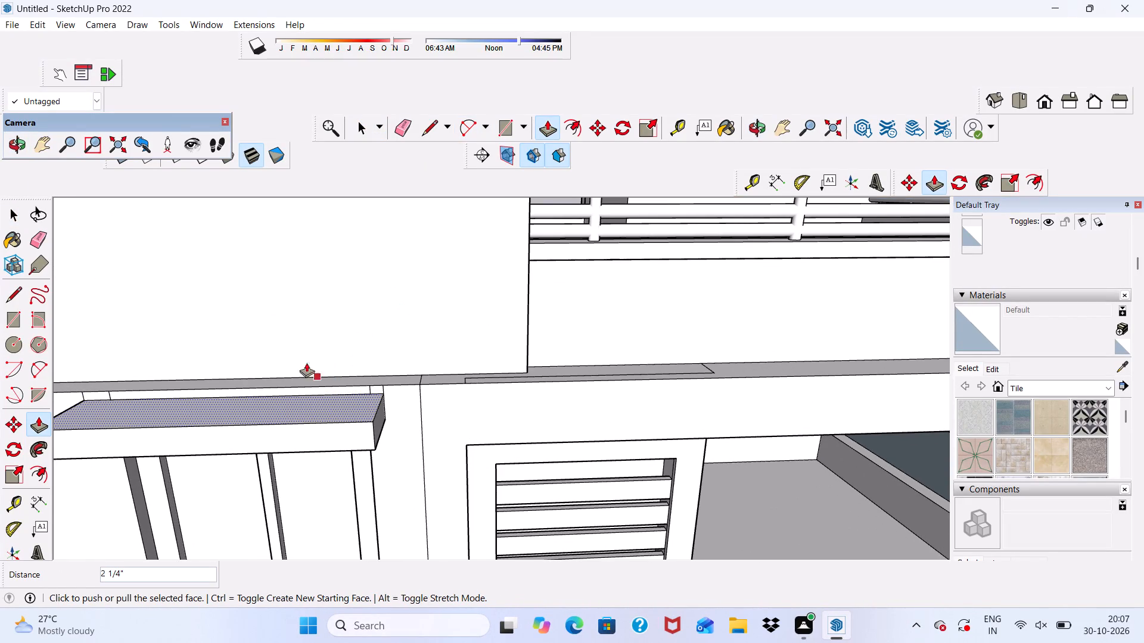
Erase the short leftover vertical edges on the wall just above both ends of the sunshade slab.
scroll(304, 361, "down", 4)
middle_click_drag(310, 407, 430, 320)
middle_click_drag(431, 323, 450, 401)
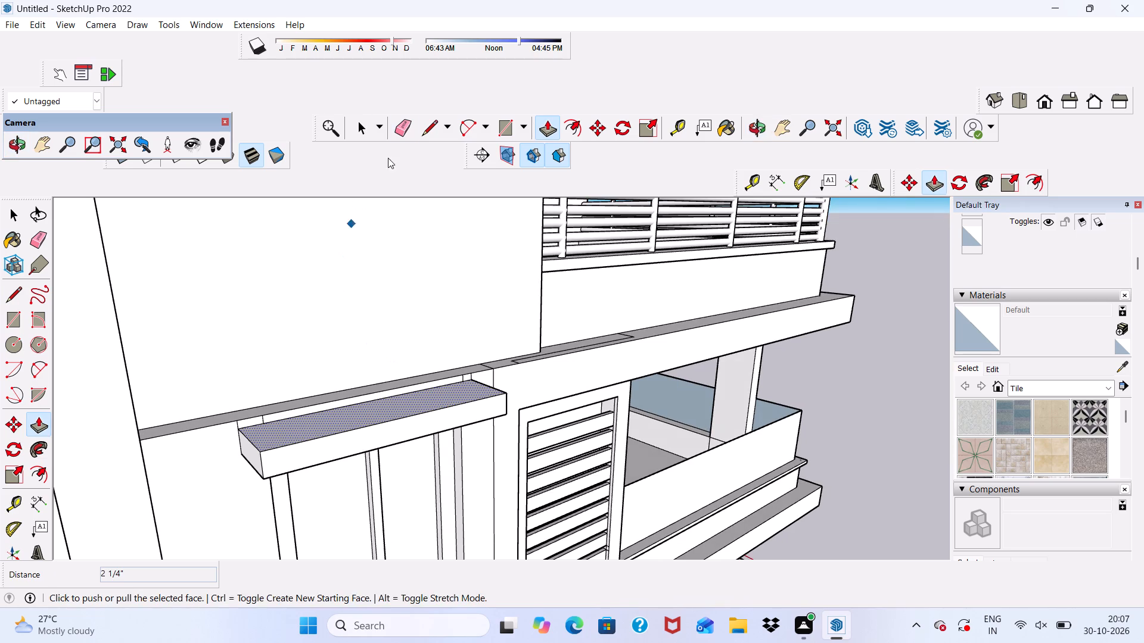
left_click(400, 124)
scroll(257, 476, "up", 10)
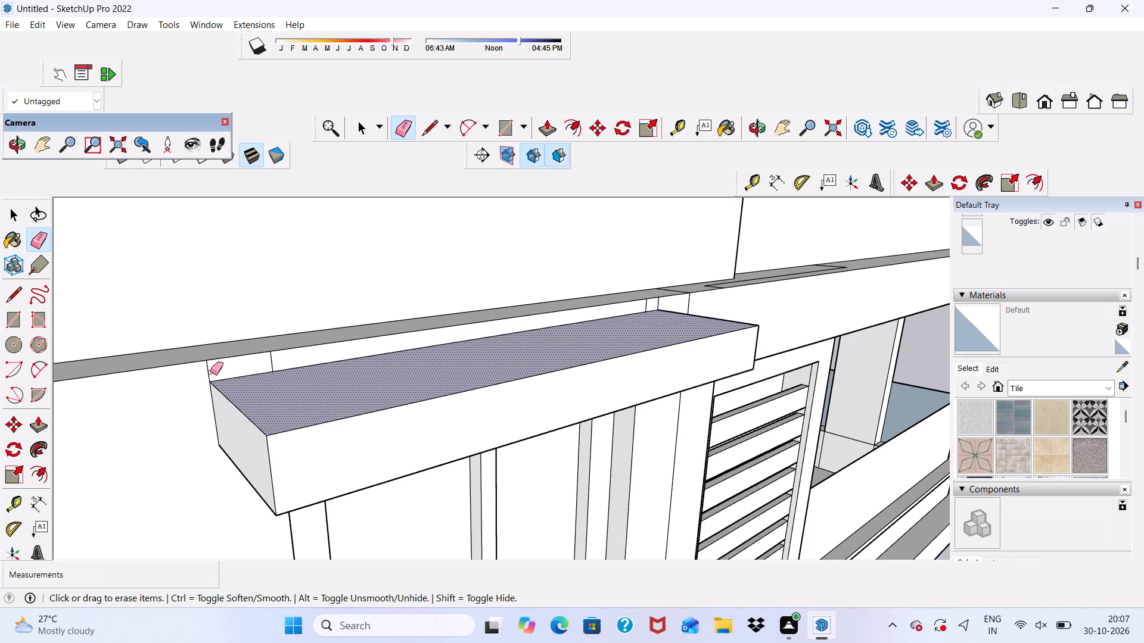
left_click_drag(210, 372, 204, 373)
left_click_drag(257, 372, 275, 364)
scroll(327, 357, "down", 2)
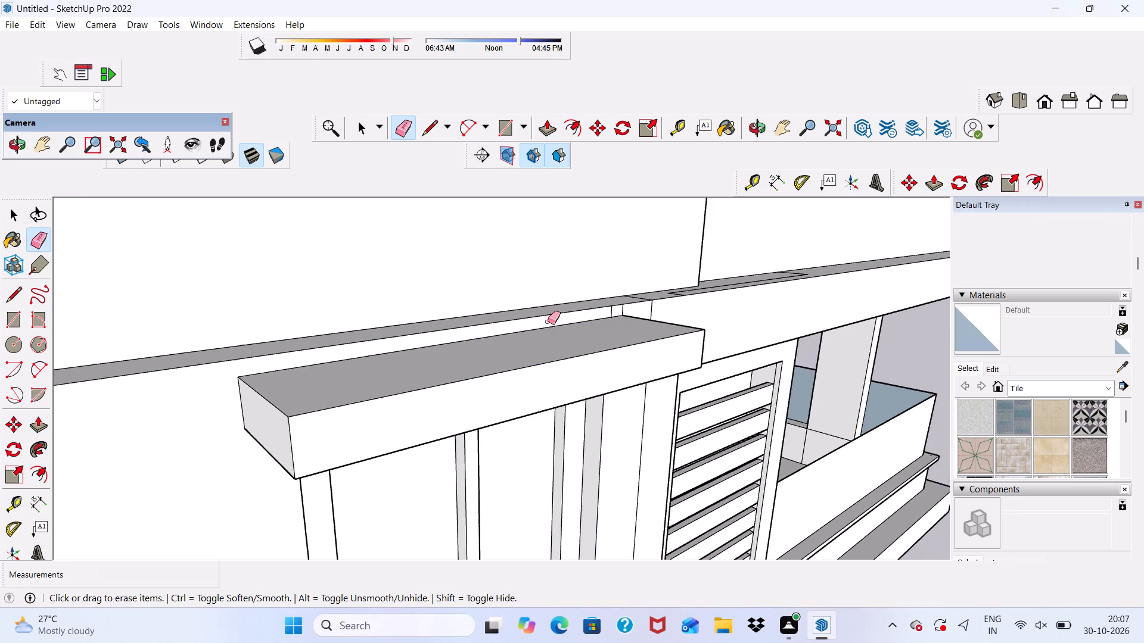
scroll(576, 314, "up", 9)
left_click_drag(627, 317, 657, 305)
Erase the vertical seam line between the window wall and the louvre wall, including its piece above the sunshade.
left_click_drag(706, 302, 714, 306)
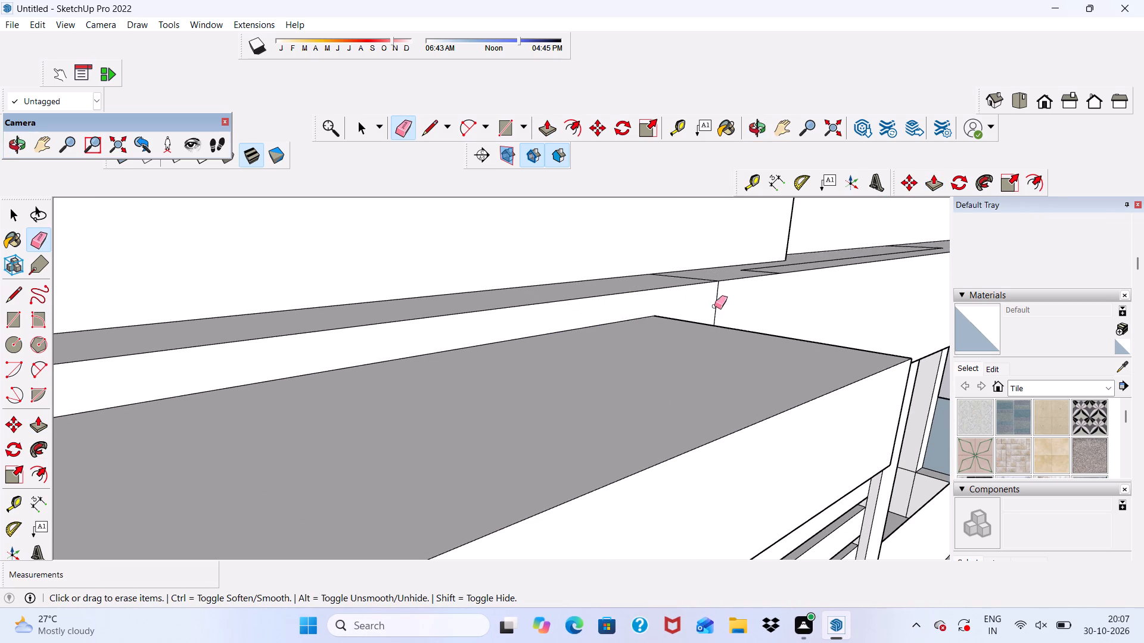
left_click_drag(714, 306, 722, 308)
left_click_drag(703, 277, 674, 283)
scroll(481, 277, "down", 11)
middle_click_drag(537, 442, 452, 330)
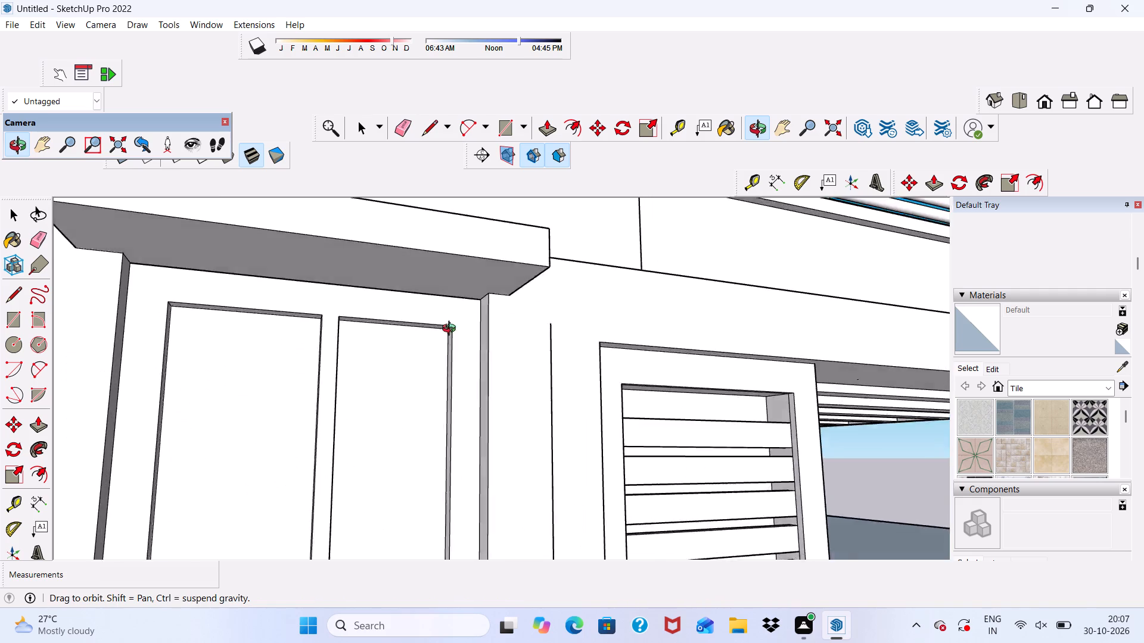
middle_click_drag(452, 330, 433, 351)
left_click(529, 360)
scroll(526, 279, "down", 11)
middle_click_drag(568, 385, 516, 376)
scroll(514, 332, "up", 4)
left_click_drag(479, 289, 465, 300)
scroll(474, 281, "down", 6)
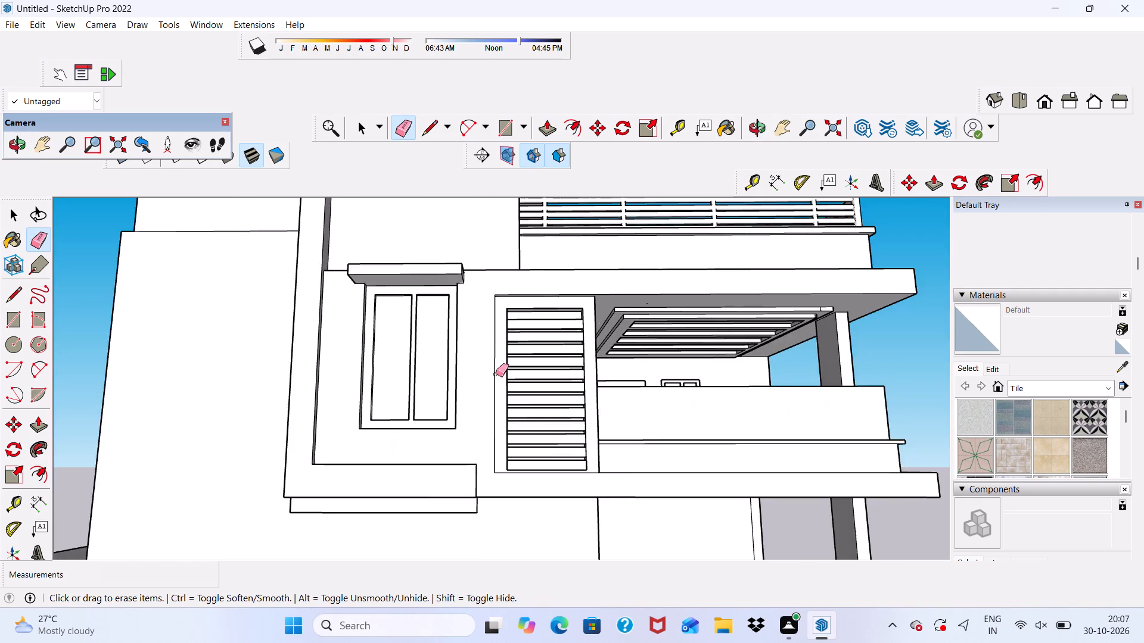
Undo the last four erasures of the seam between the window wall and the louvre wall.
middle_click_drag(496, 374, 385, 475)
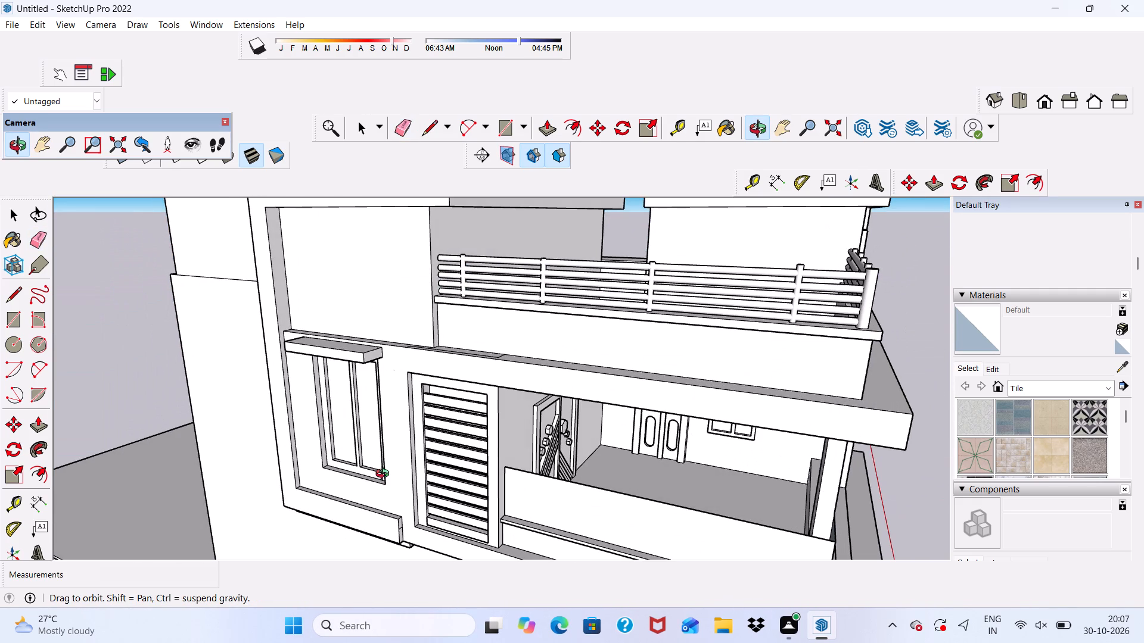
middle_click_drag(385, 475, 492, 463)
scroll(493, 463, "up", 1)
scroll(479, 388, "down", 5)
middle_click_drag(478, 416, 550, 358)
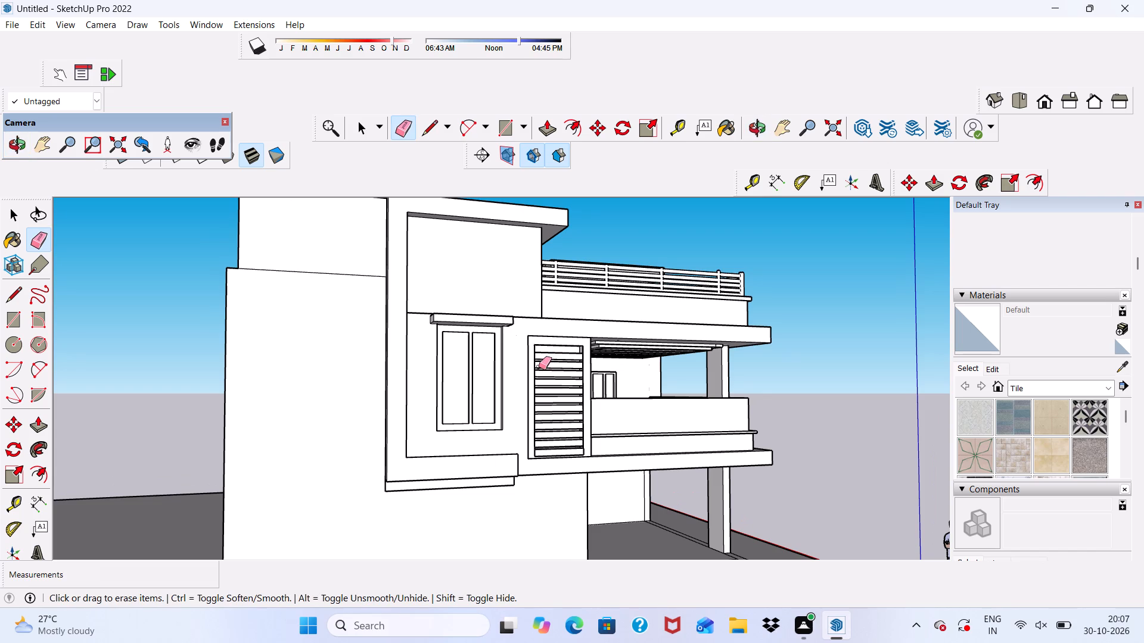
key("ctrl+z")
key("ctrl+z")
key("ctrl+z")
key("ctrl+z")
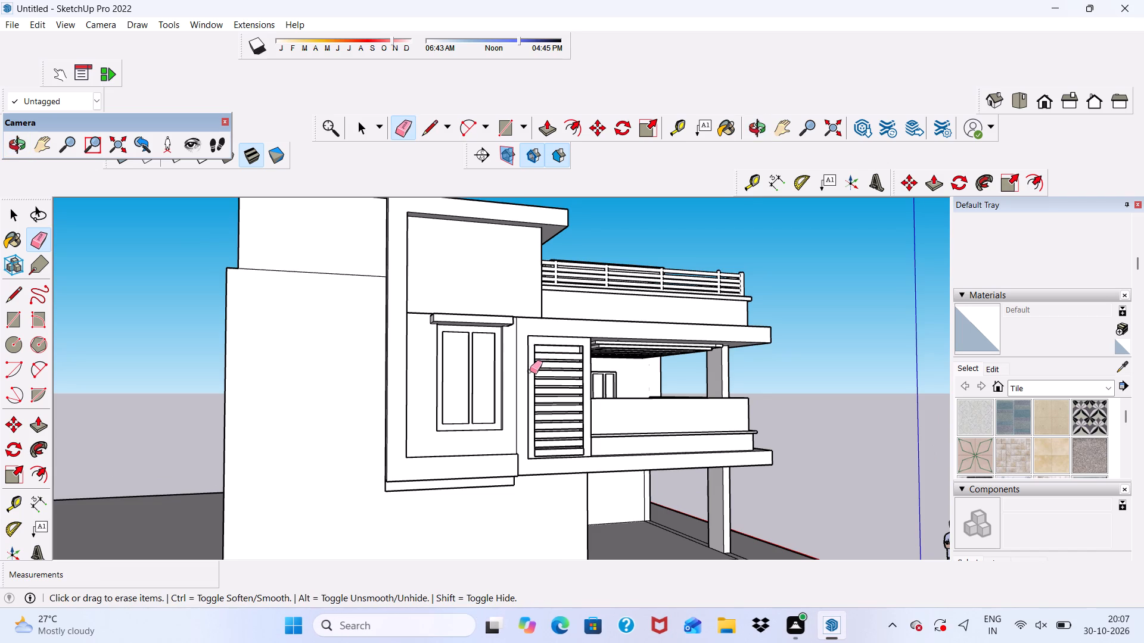
Push/Pull the wall face framing the louvres outward by 4 3/16", flush with the band below the window.
scroll(530, 371, "up", 1)
middle_click_drag(530, 371, 500, 415)
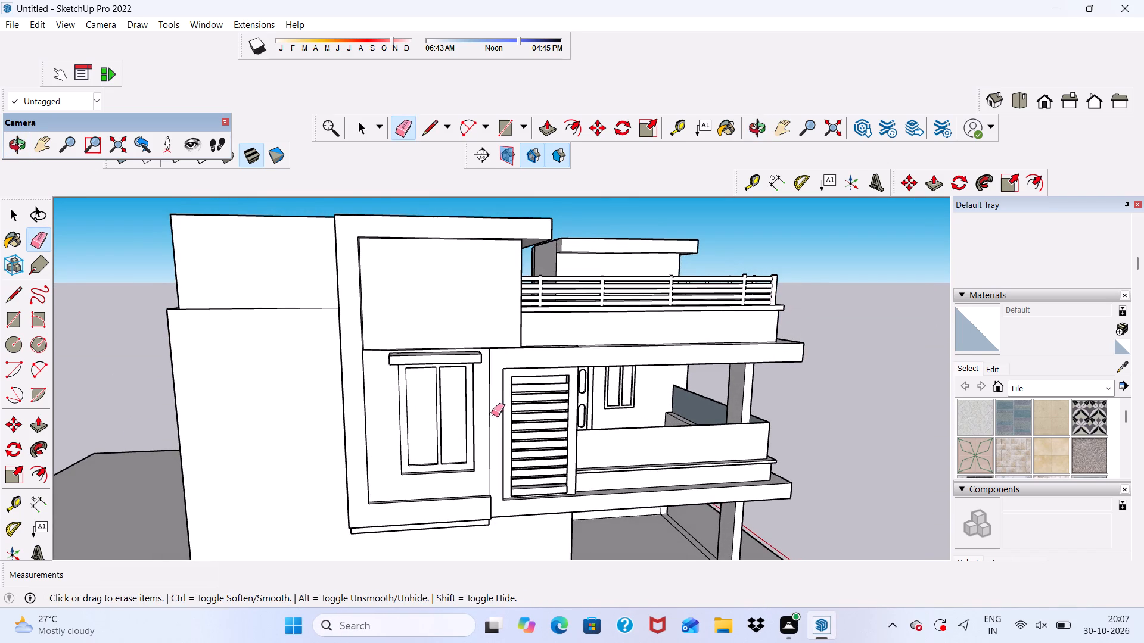
key("space")
scroll(489, 413, "up", 4)
scroll(488, 406, "down", 1)
middle_click_drag(488, 406, 524, 404)
scroll(510, 405, "up", 5)
left_click(540, 372)
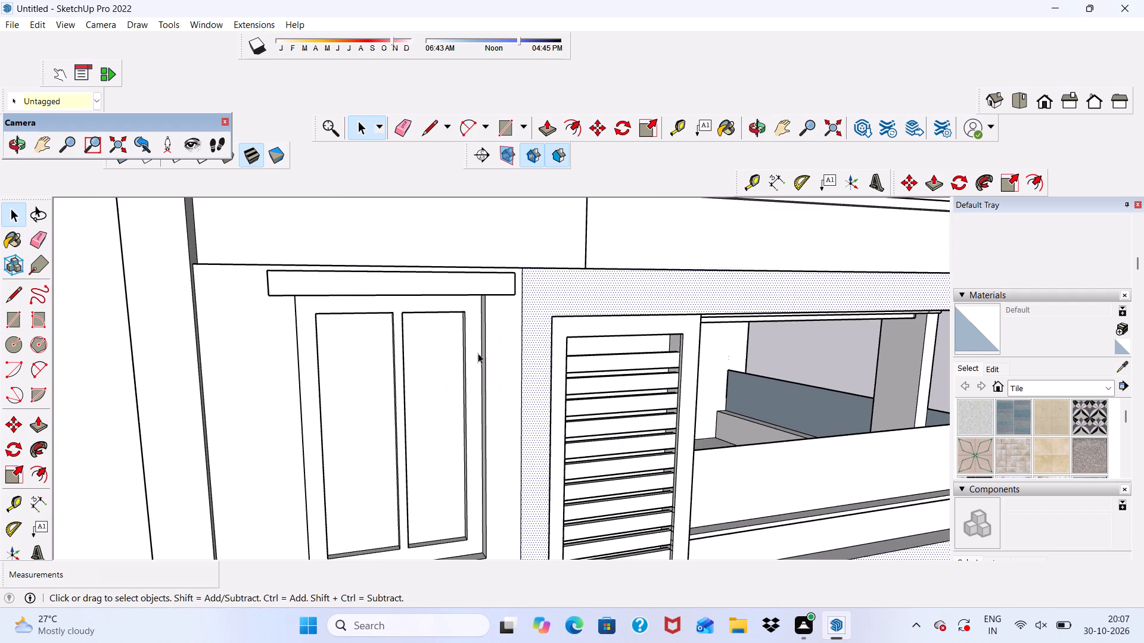
scroll(434, 346, "down", 10)
middle_click_drag(498, 342, 167, 346)
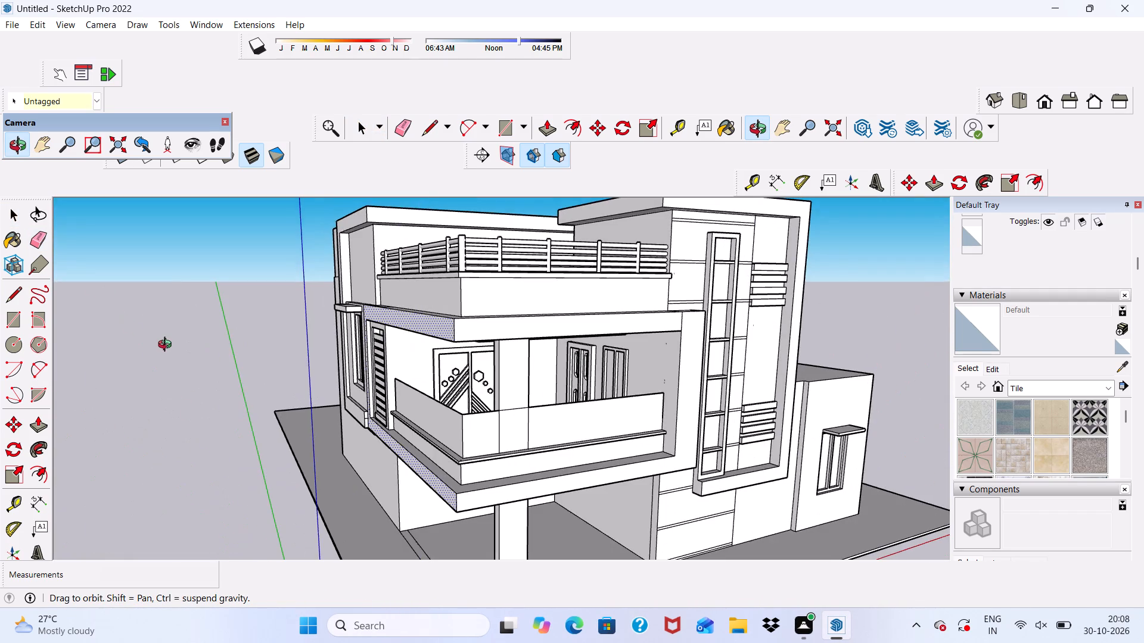
middle_click_drag(167, 346, 445, 330)
scroll(445, 330, "up", 5)
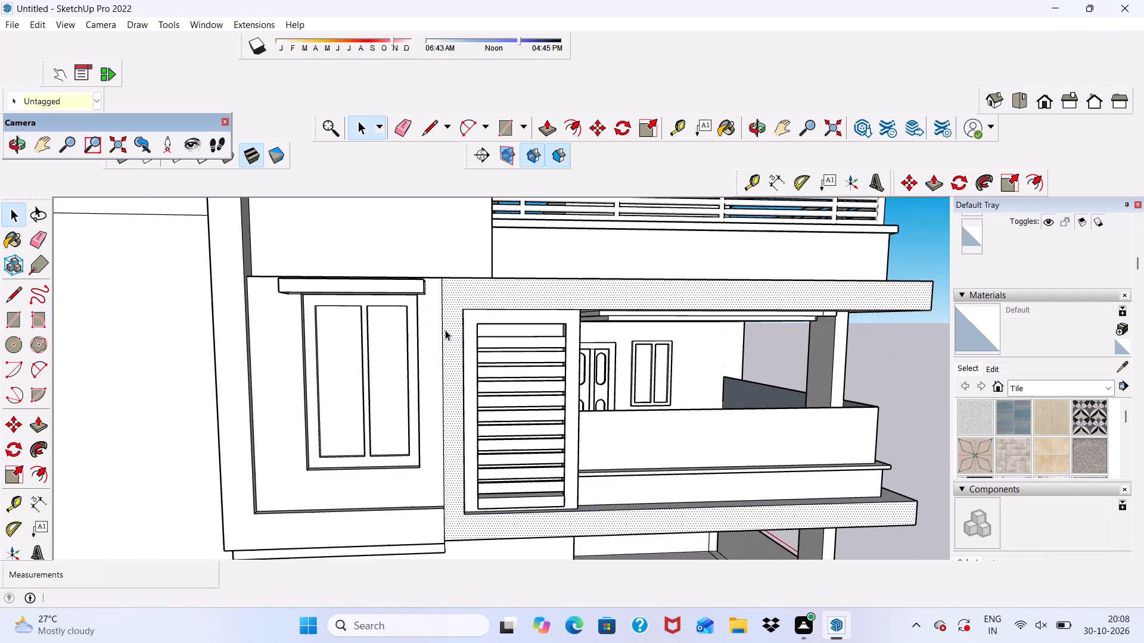
left_click(549, 127)
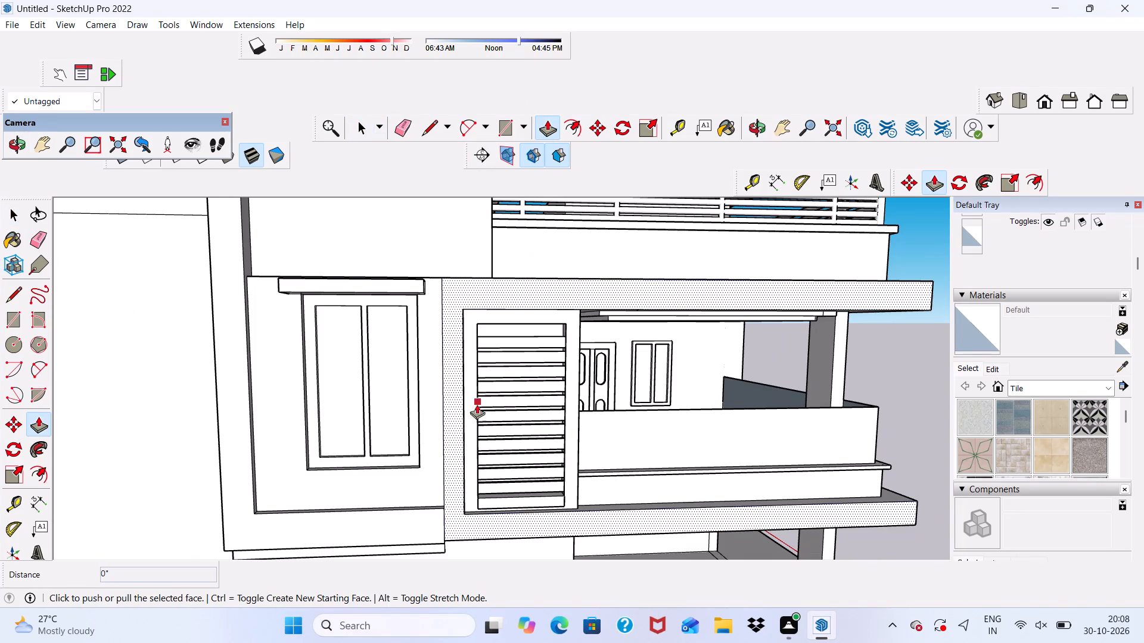
left_click(451, 382)
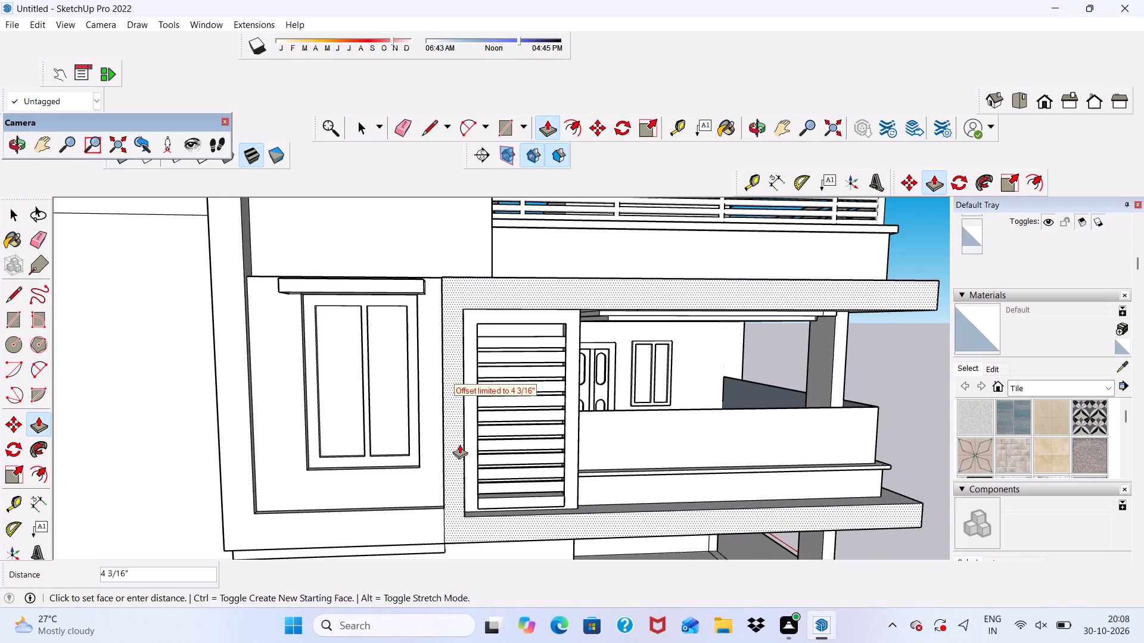
scroll(448, 447, "down", 1)
middle_click_drag(448, 447, 599, 468)
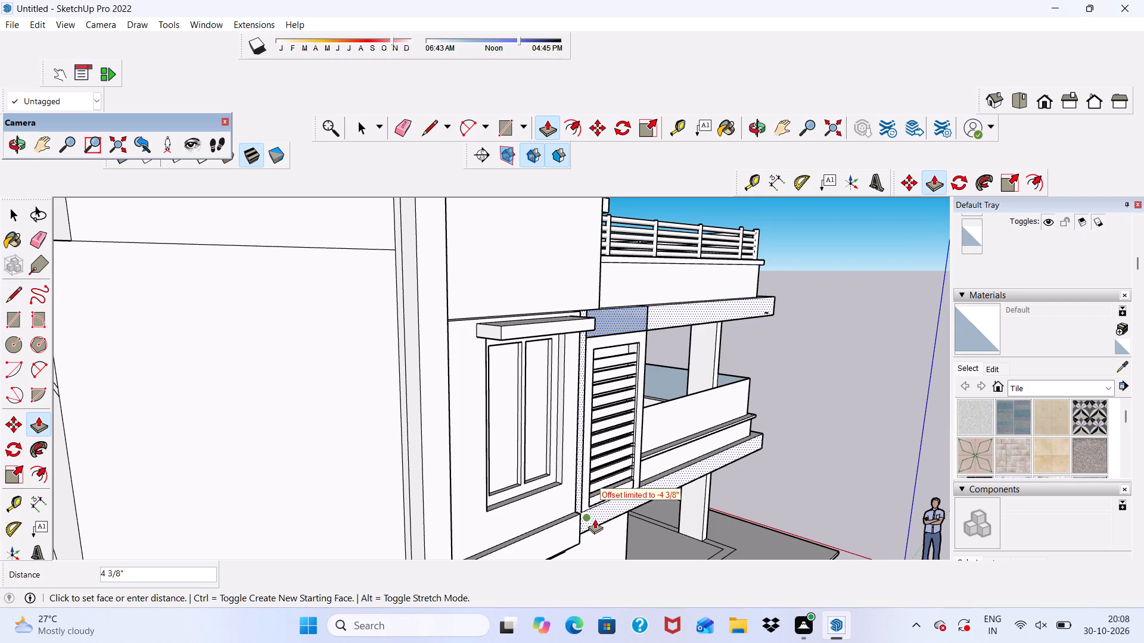
scroll(585, 498, "down", 3)
middle_click_drag(576, 480, 539, 374)
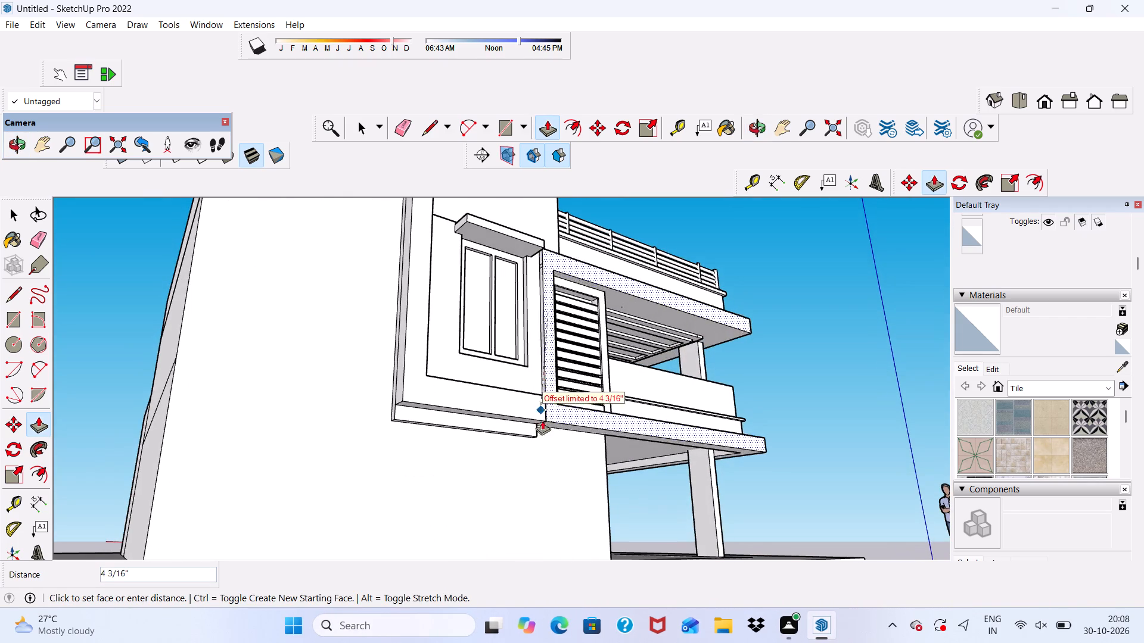
scroll(569, 411, "up", 9)
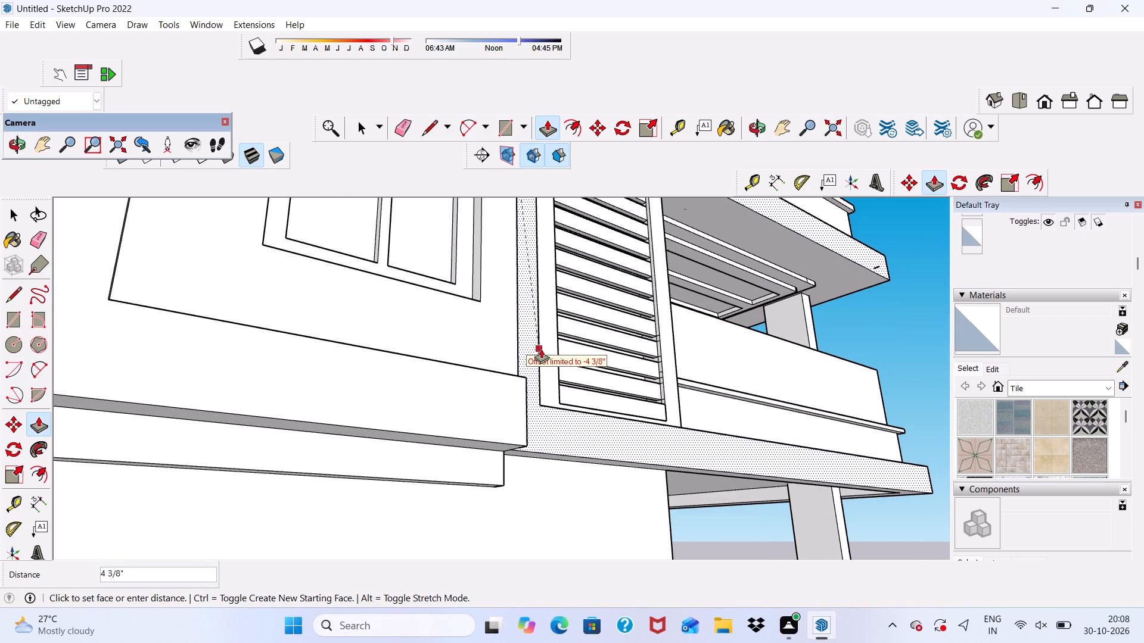
scroll(527, 413, "up", 3)
left_click(527, 410)
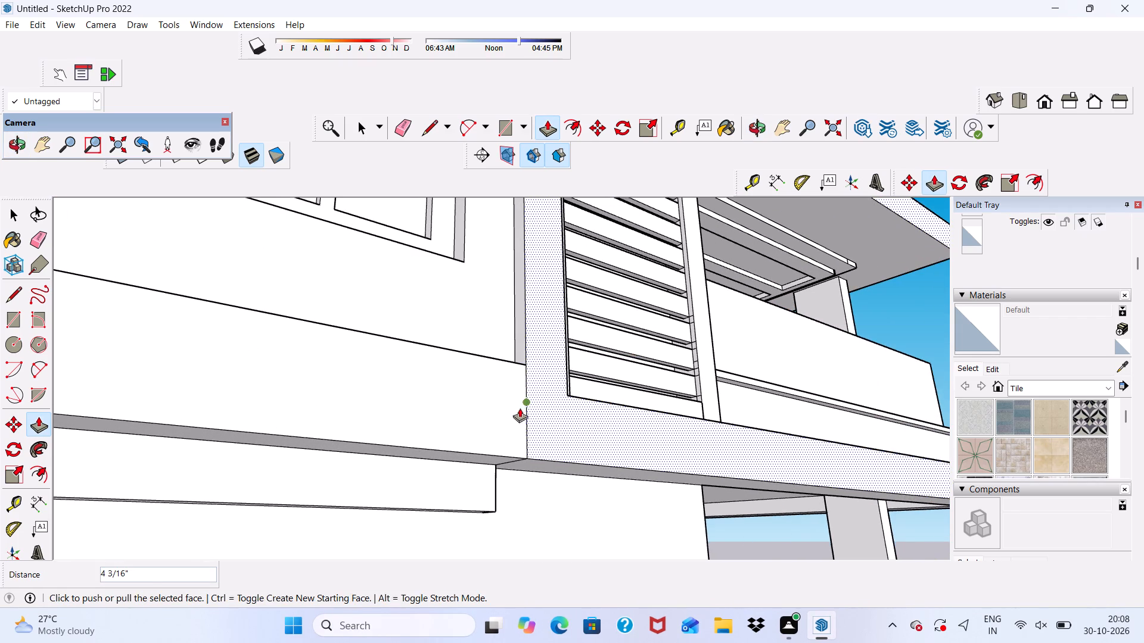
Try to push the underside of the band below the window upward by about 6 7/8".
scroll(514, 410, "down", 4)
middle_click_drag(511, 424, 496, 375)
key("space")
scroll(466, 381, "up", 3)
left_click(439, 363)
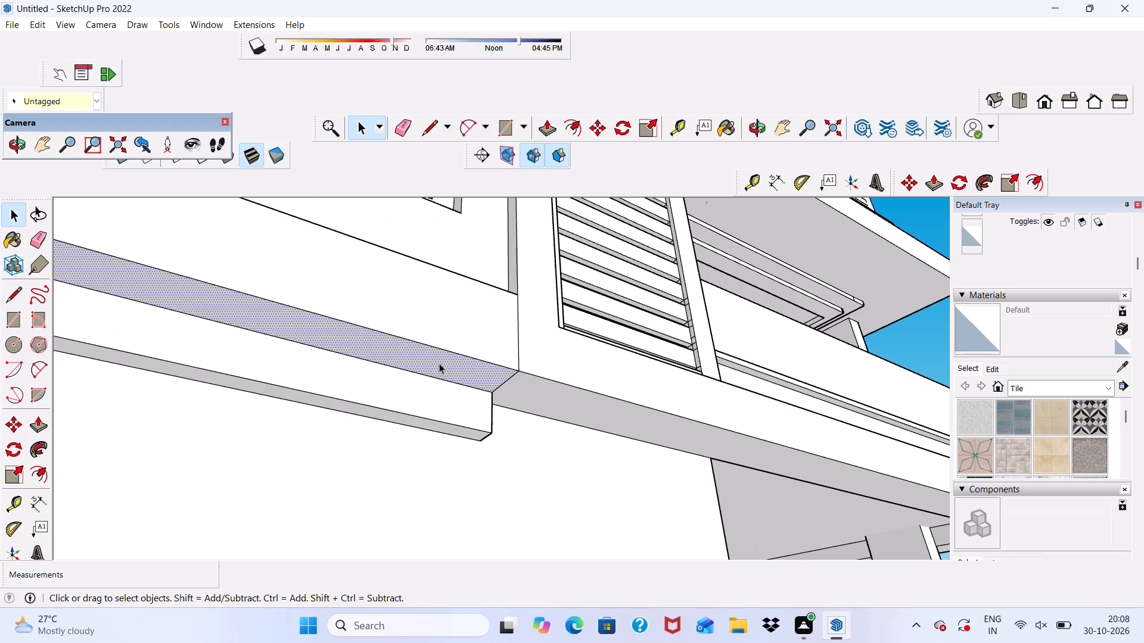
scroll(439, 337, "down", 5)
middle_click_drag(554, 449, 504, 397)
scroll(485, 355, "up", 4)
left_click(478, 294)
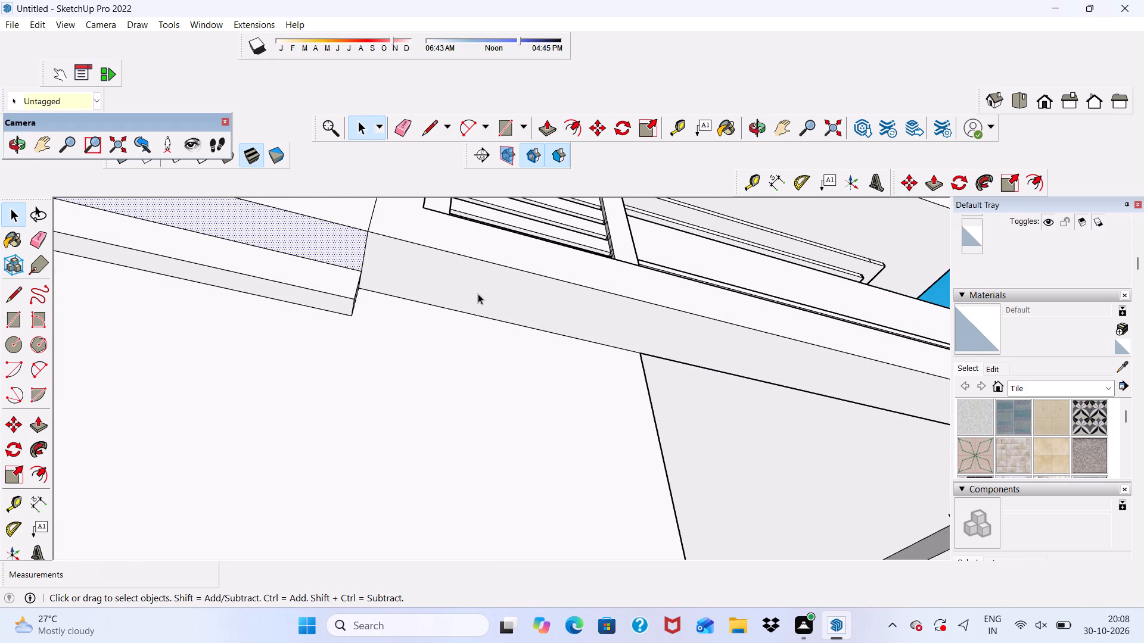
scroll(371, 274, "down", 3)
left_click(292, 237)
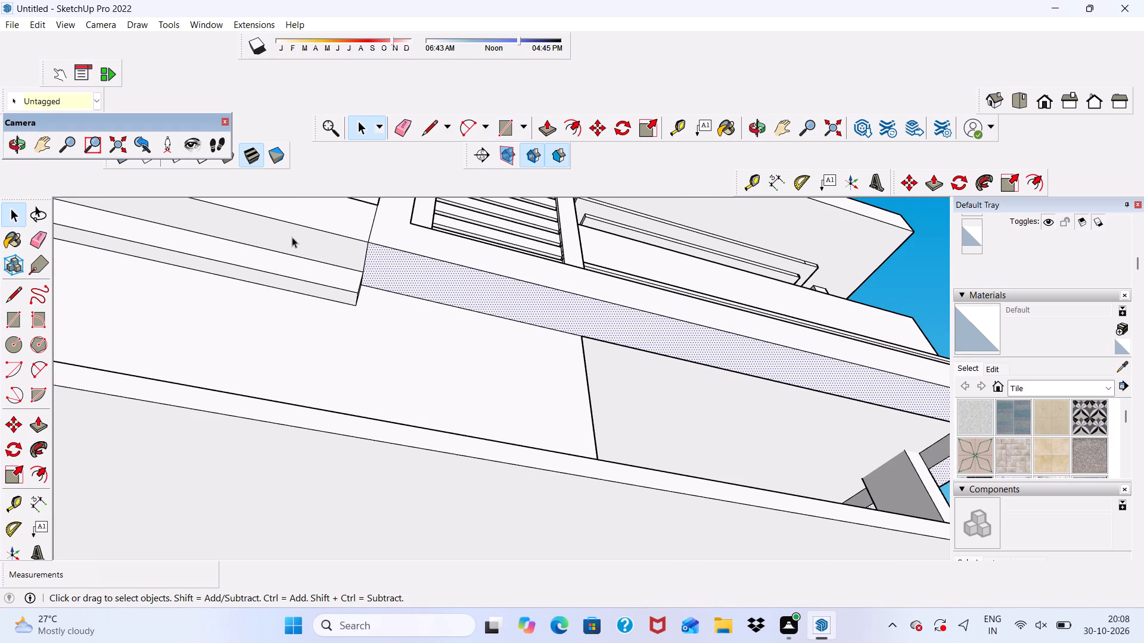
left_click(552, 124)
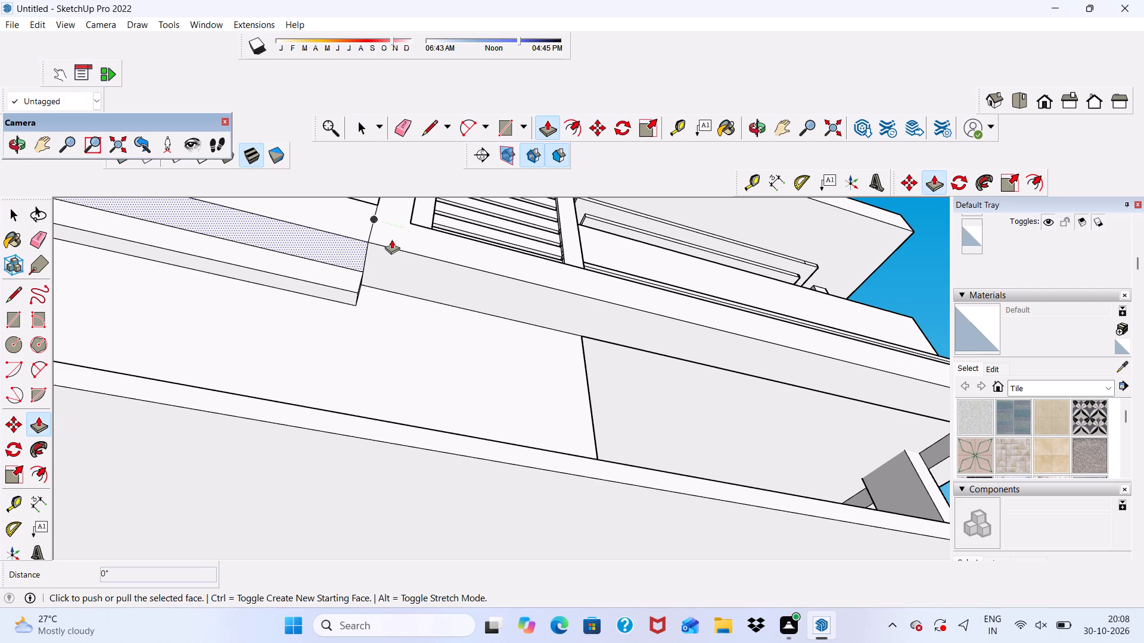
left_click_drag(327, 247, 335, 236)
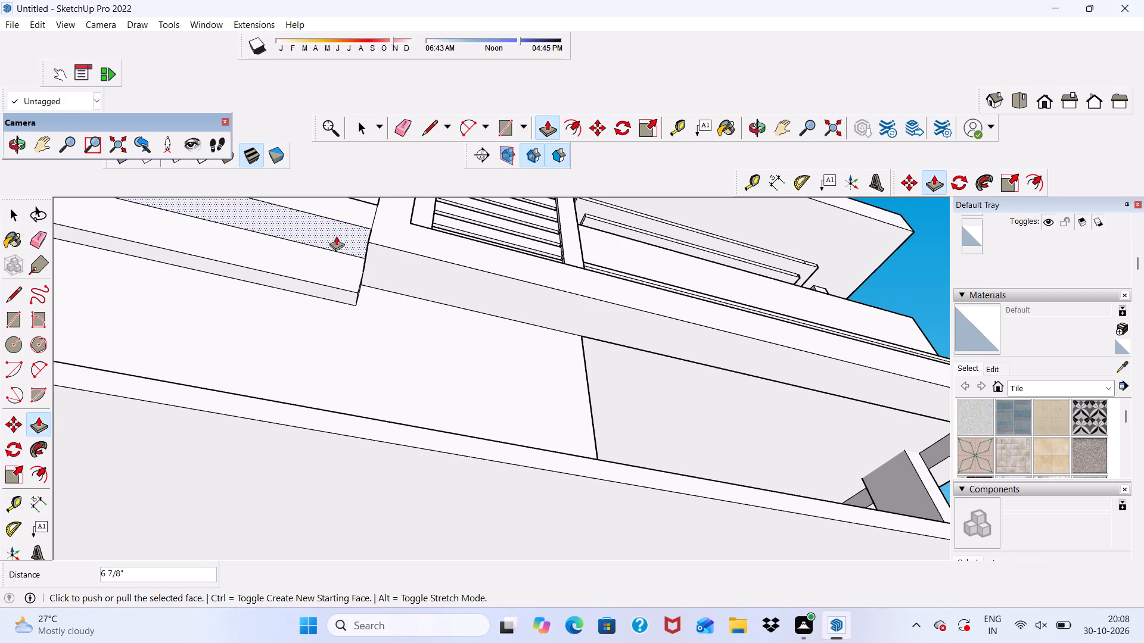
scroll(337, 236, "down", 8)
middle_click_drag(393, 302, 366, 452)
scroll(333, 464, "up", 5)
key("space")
Push/Pull the ledge at the bottom of the window wall recess upward by 2 1/4".
middle_click_drag(299, 435, 301, 505)
scroll(301, 505, "up", 10)
key("space")
scroll(276, 467, "up", 5)
left_click(278, 472)
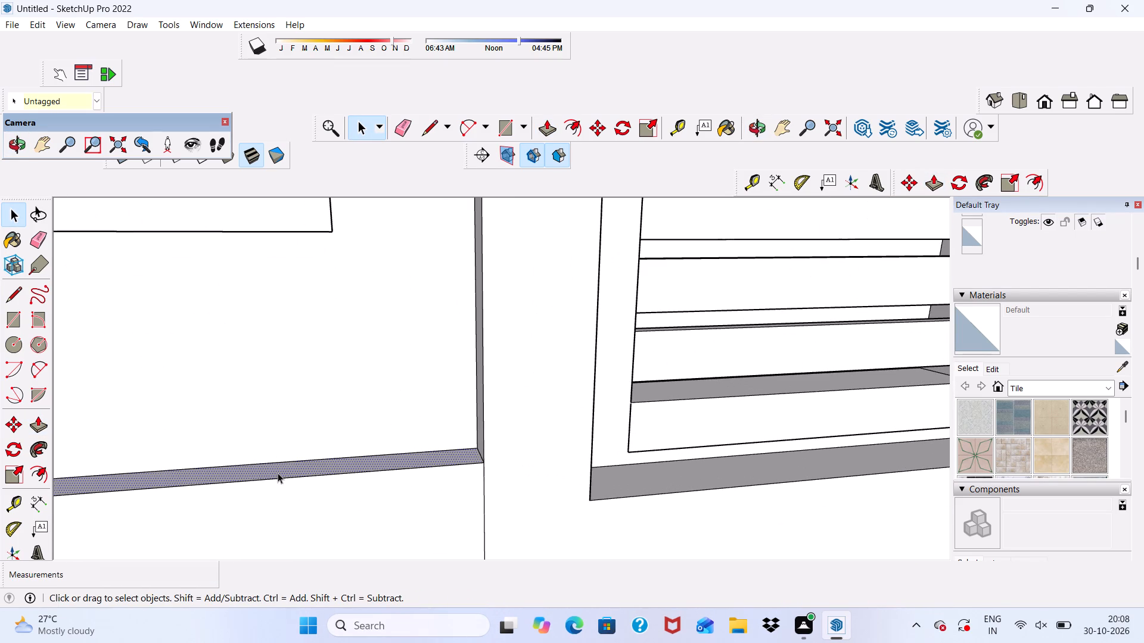
left_click(546, 130)
scroll(443, 376, "up", 4)
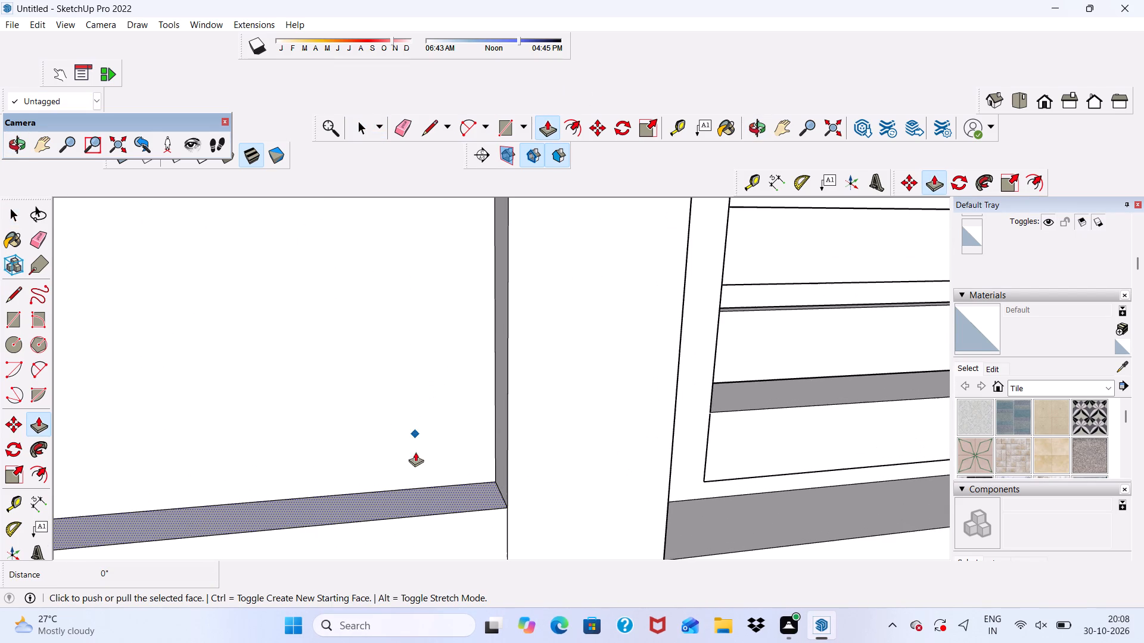
left_click(414, 495)
left_click(414, 464)
scroll(457, 351, "down", 11)
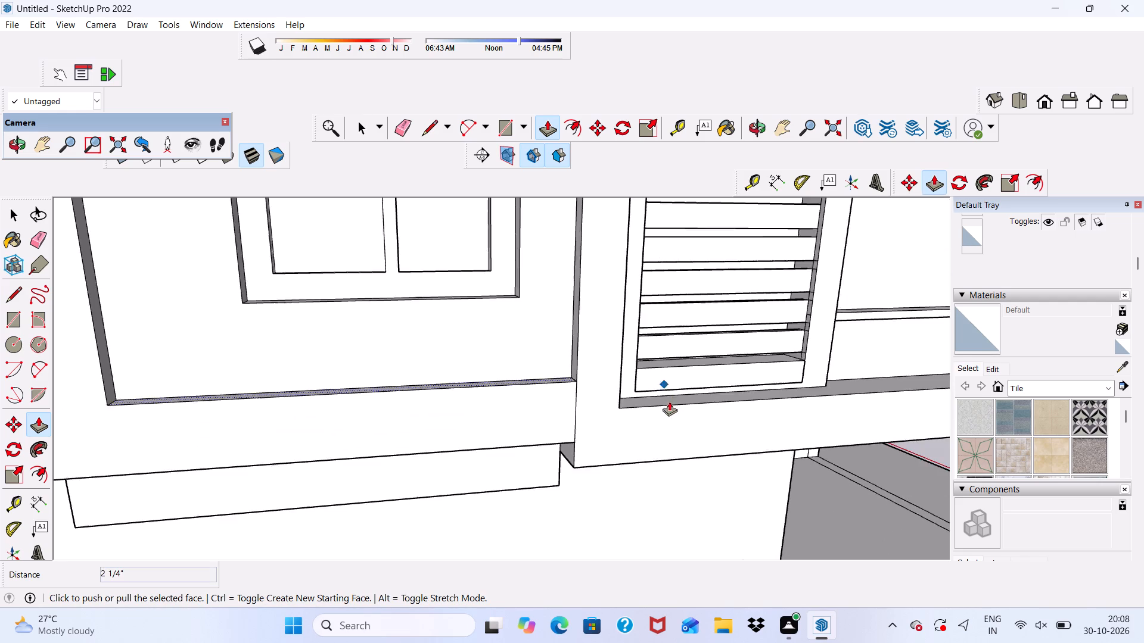
Erase the horizontal lines across the blank side wall and the vertical seam line beside the rear block.
scroll(669, 401, "down", 9)
middle_click_drag(452, 451, 292, 425)
key("space")
scroll(291, 426, "down", 1)
middle_click_drag(291, 426, 431, 360)
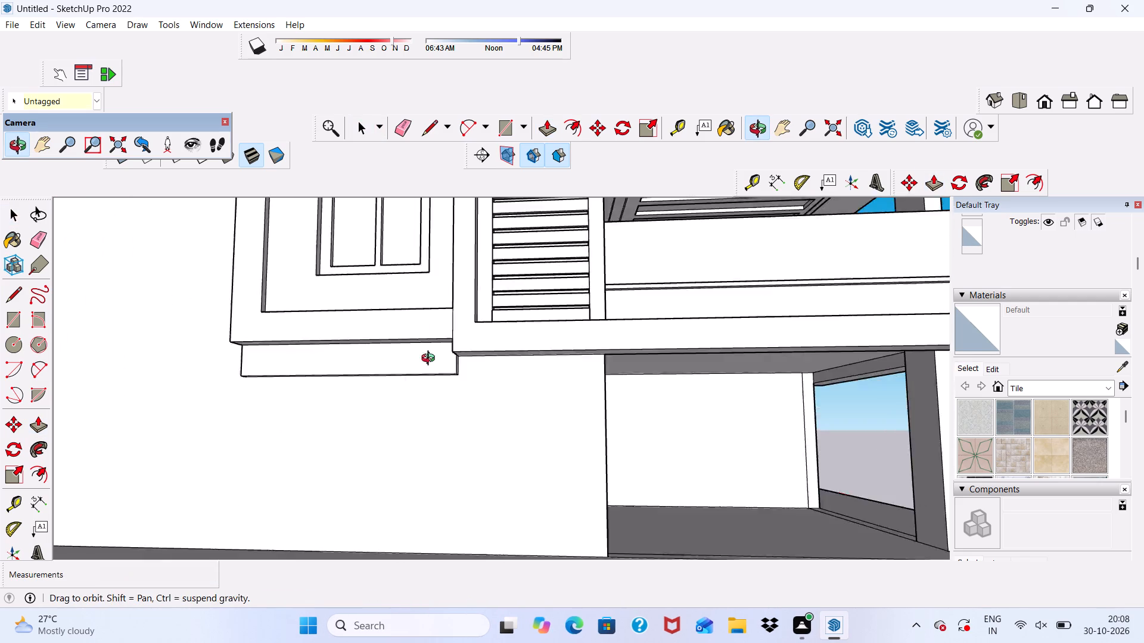
middle_click_drag(431, 360, 459, 365)
scroll(473, 368, "up", 1)
scroll(474, 358, "down", 7)
middle_click_drag(495, 406, 511, 447)
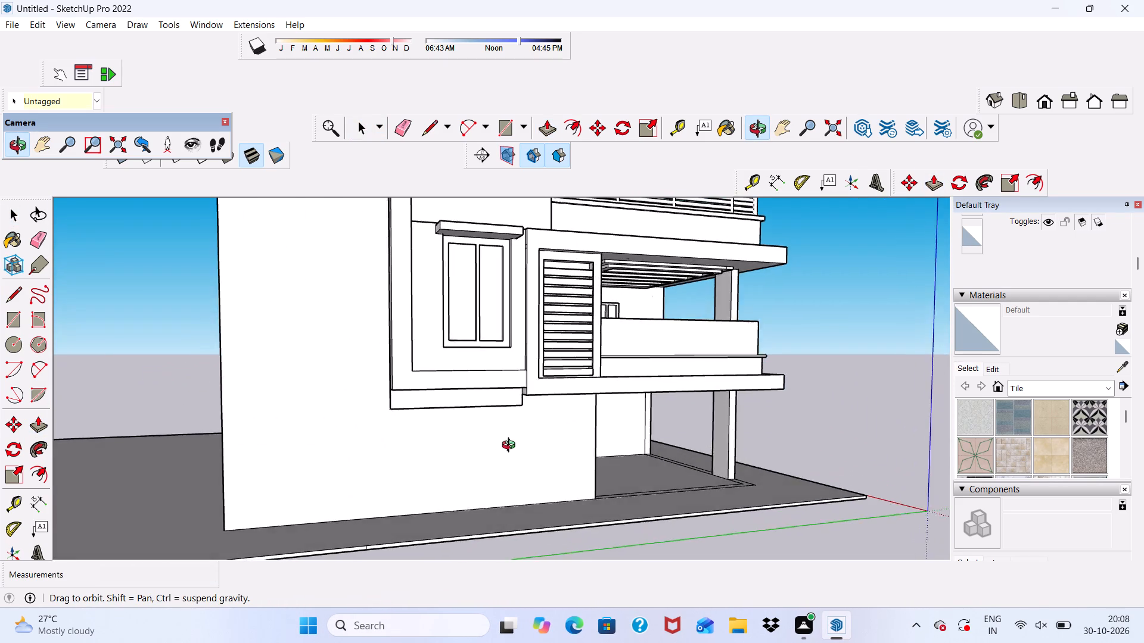
middle_click_drag(511, 447, 656, 452)
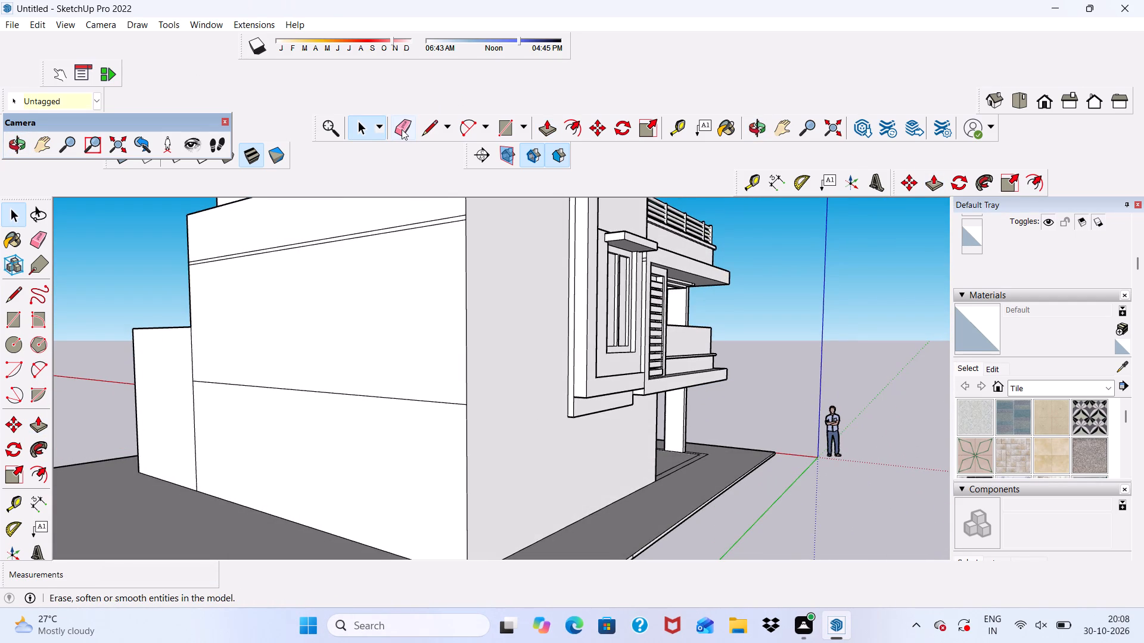
left_click(402, 129)
left_click_drag(376, 230, 379, 261)
left_click_drag(363, 323, 372, 427)
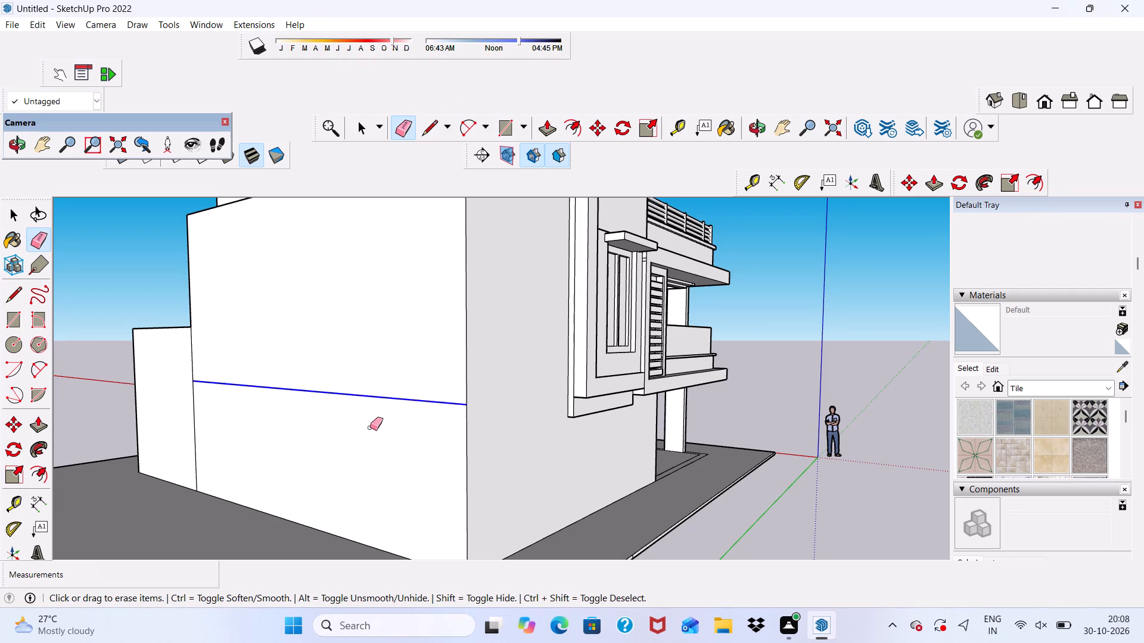
scroll(223, 425, "up", 2)
left_click_drag(192, 395, 163, 413)
Erase the horizontal seam line on the plain front wall beside the window tower.
scroll(217, 374, "down", 5)
middle_click_drag(487, 389, 344, 423)
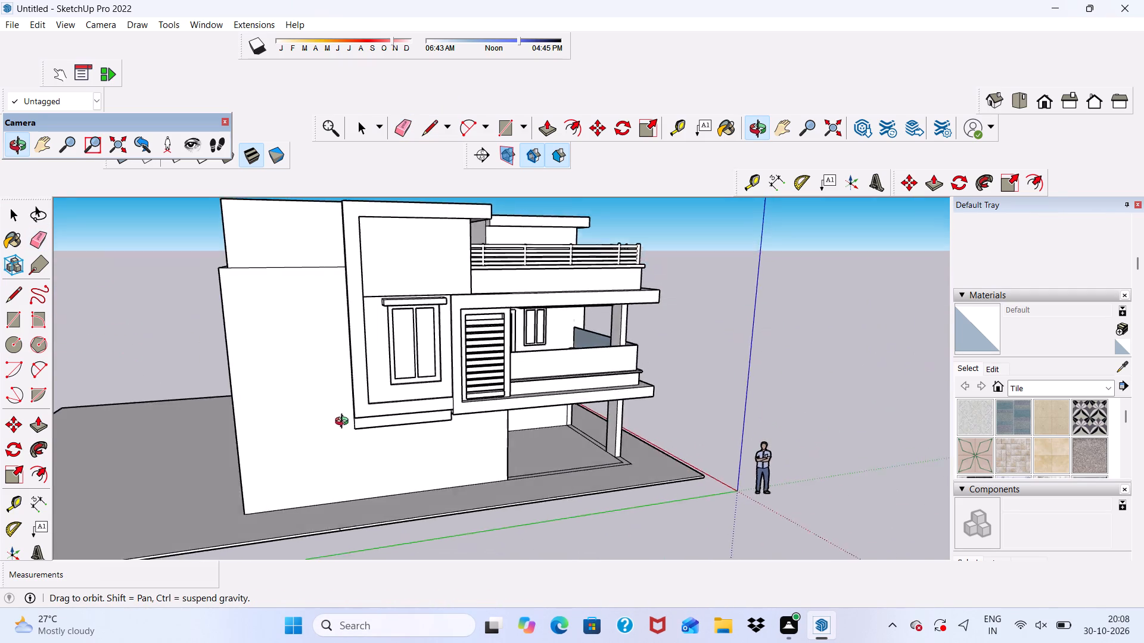
middle_click_drag(344, 423, 343, 435)
scroll(225, 213, "up", 10)
left_click_drag(279, 304, 284, 332)
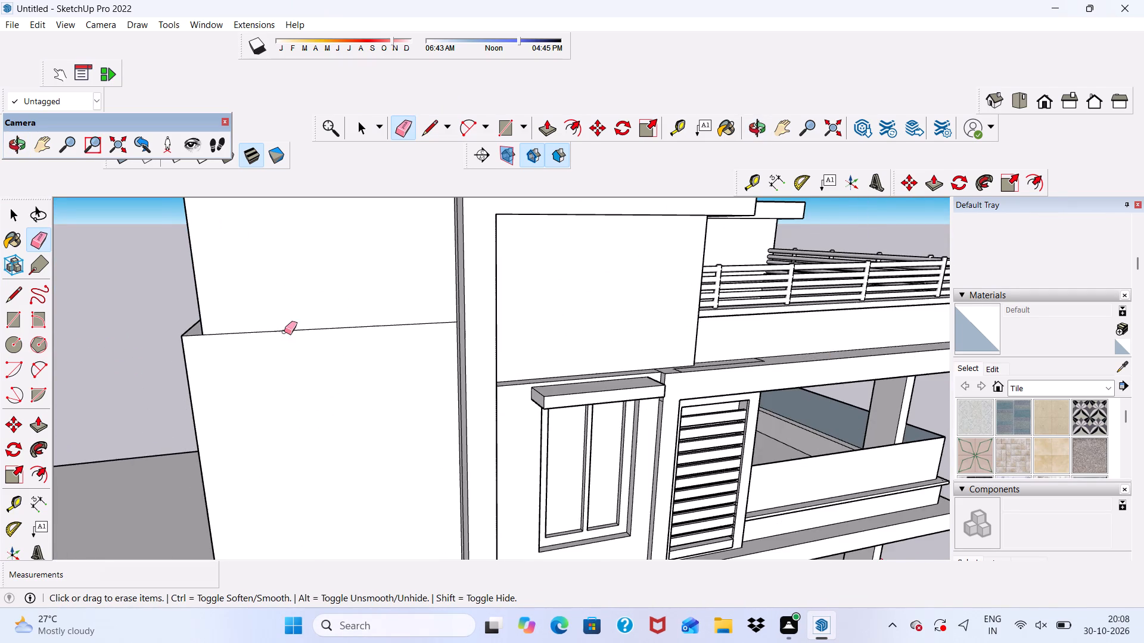
left_click_drag(284, 332, 284, 336)
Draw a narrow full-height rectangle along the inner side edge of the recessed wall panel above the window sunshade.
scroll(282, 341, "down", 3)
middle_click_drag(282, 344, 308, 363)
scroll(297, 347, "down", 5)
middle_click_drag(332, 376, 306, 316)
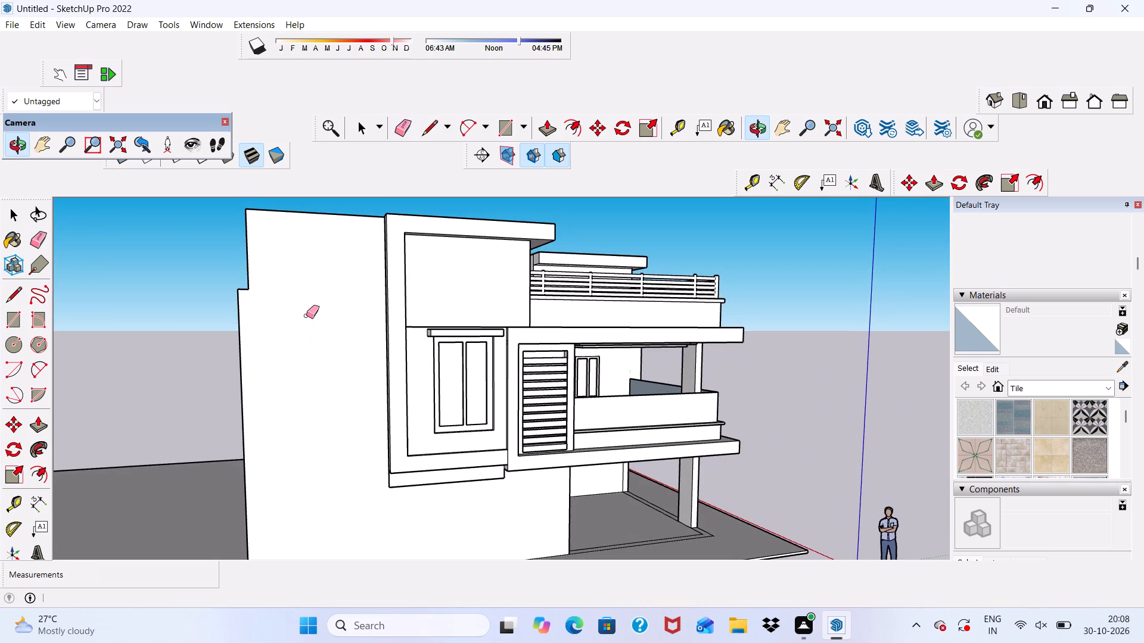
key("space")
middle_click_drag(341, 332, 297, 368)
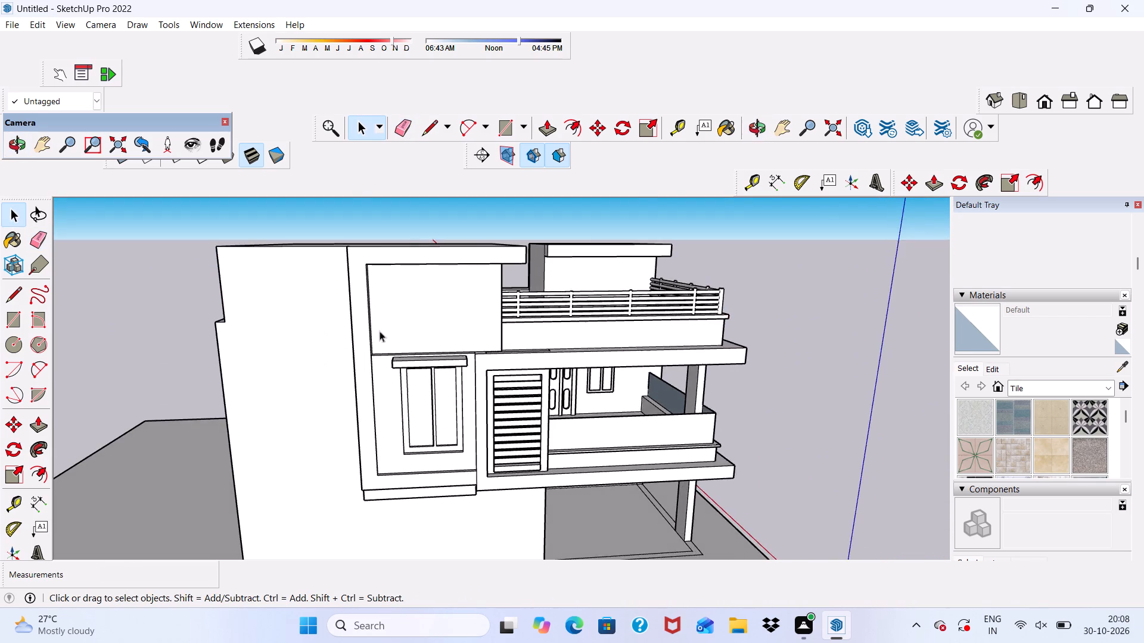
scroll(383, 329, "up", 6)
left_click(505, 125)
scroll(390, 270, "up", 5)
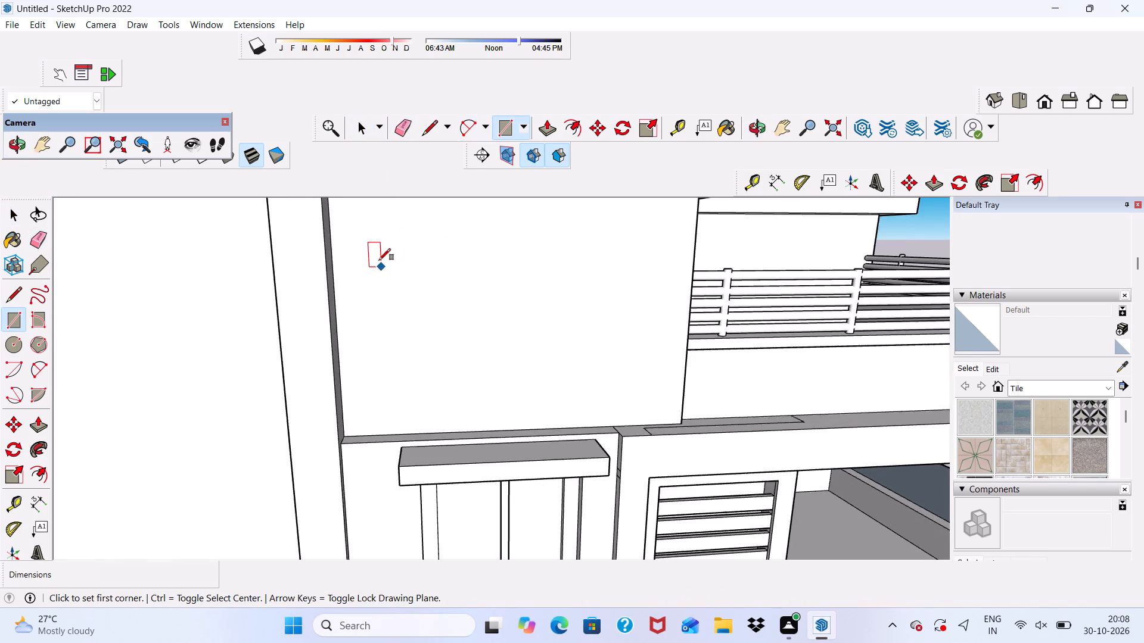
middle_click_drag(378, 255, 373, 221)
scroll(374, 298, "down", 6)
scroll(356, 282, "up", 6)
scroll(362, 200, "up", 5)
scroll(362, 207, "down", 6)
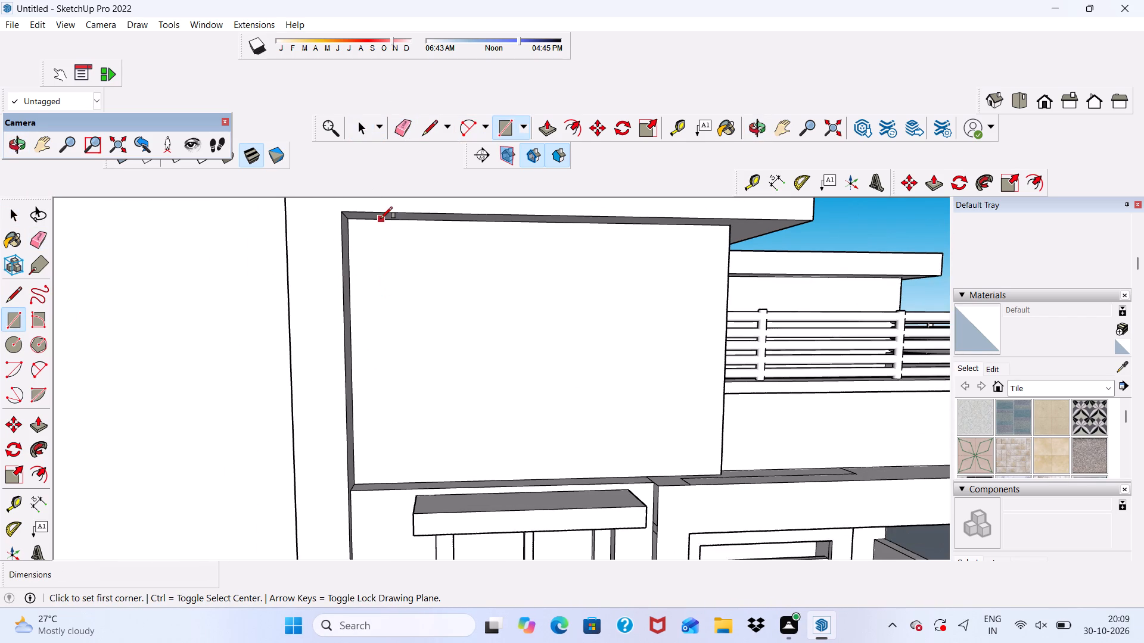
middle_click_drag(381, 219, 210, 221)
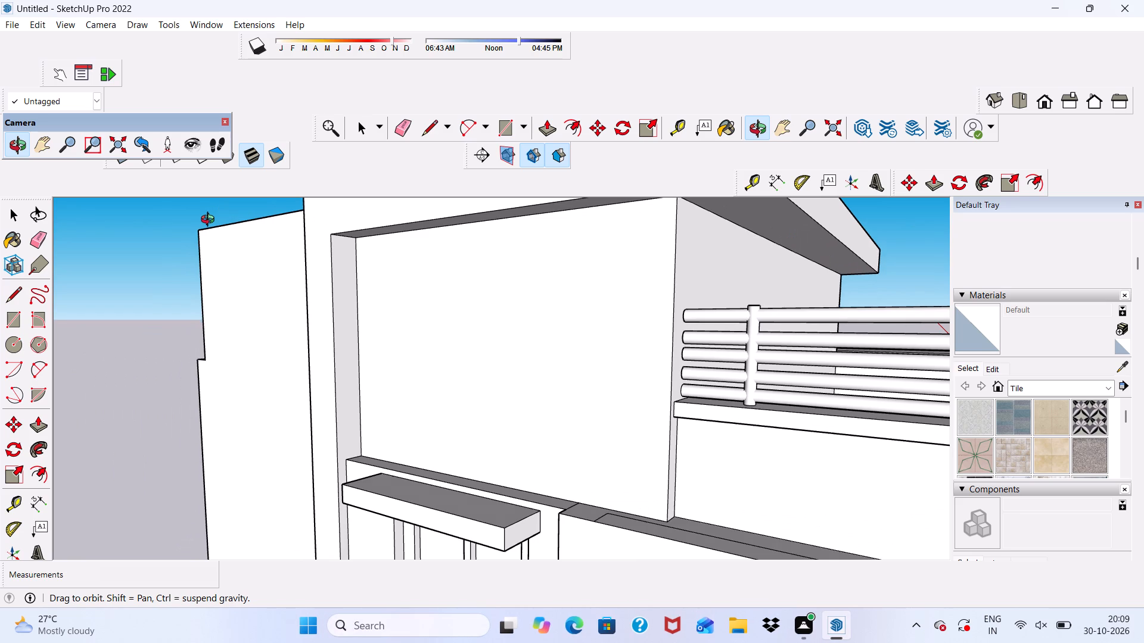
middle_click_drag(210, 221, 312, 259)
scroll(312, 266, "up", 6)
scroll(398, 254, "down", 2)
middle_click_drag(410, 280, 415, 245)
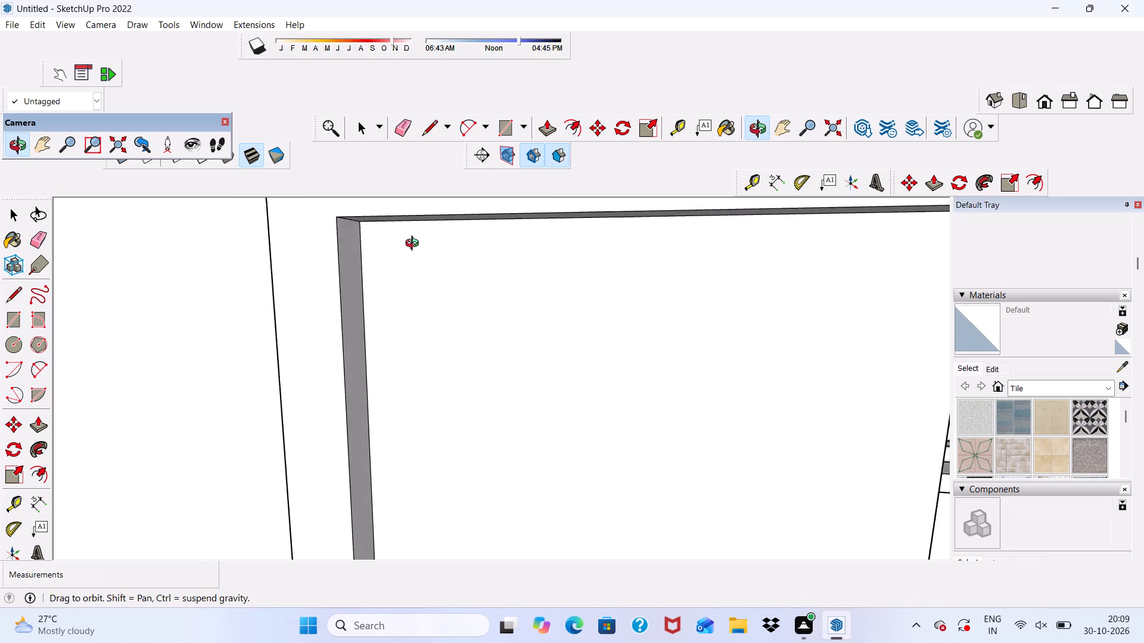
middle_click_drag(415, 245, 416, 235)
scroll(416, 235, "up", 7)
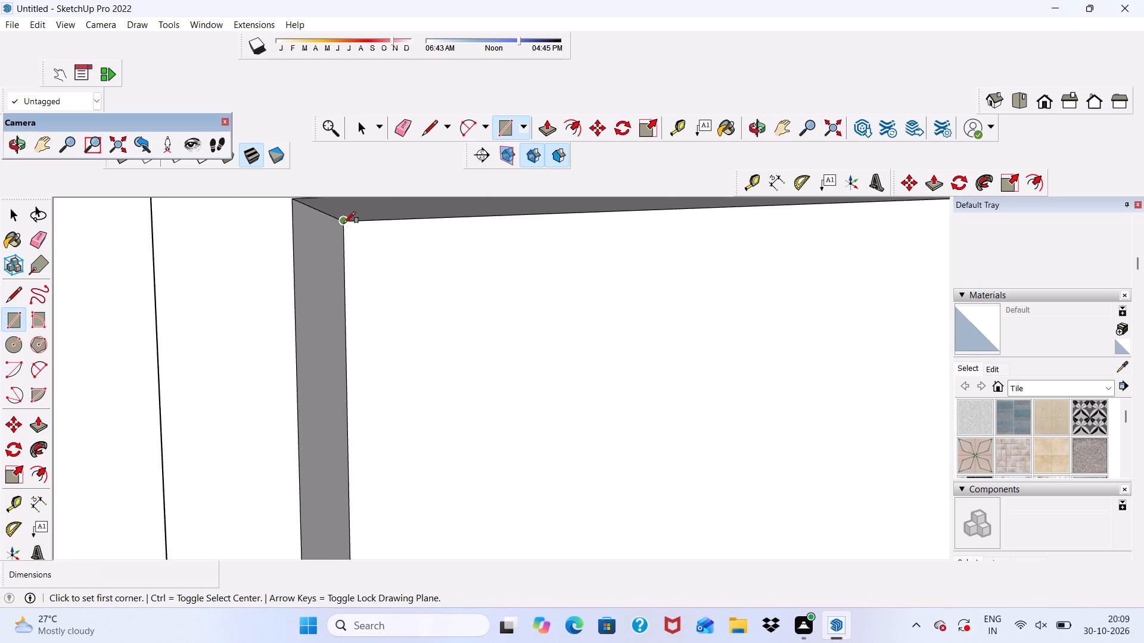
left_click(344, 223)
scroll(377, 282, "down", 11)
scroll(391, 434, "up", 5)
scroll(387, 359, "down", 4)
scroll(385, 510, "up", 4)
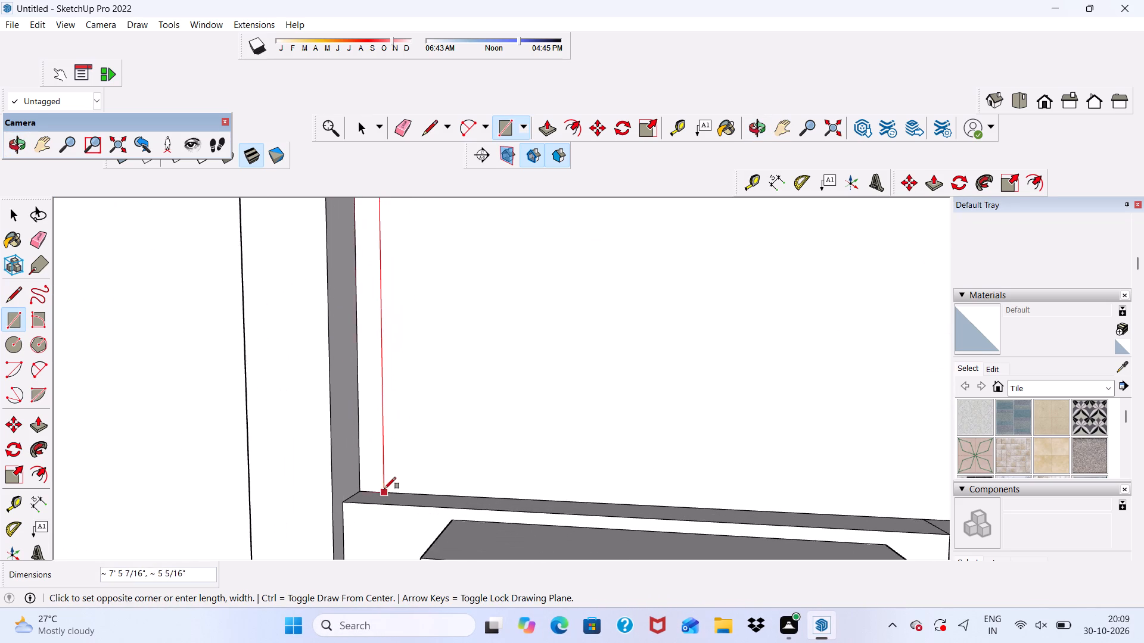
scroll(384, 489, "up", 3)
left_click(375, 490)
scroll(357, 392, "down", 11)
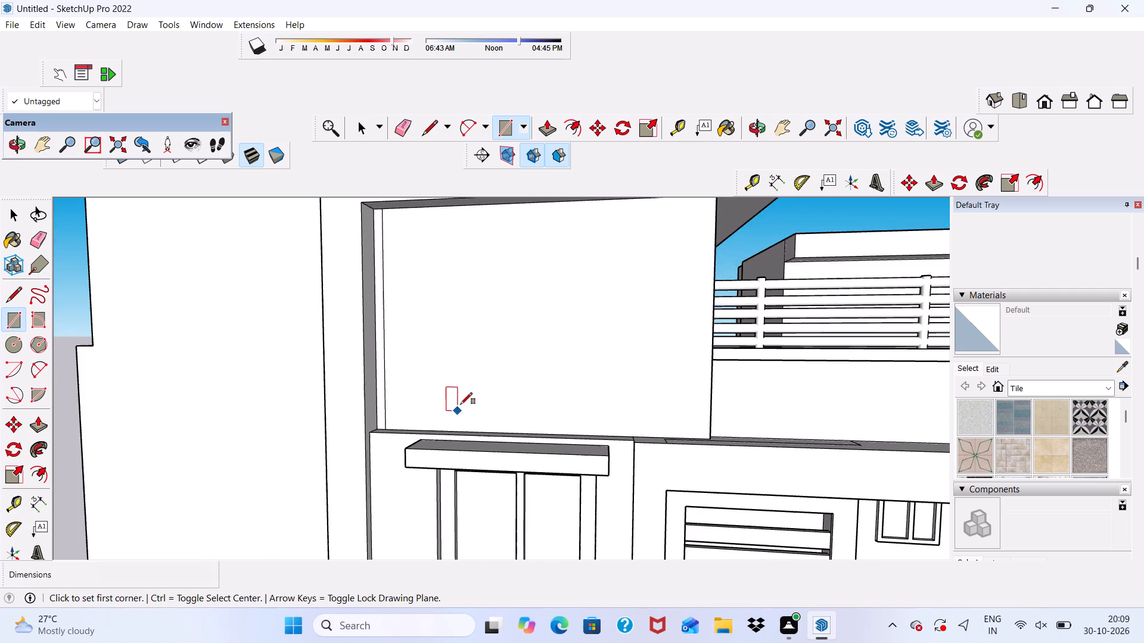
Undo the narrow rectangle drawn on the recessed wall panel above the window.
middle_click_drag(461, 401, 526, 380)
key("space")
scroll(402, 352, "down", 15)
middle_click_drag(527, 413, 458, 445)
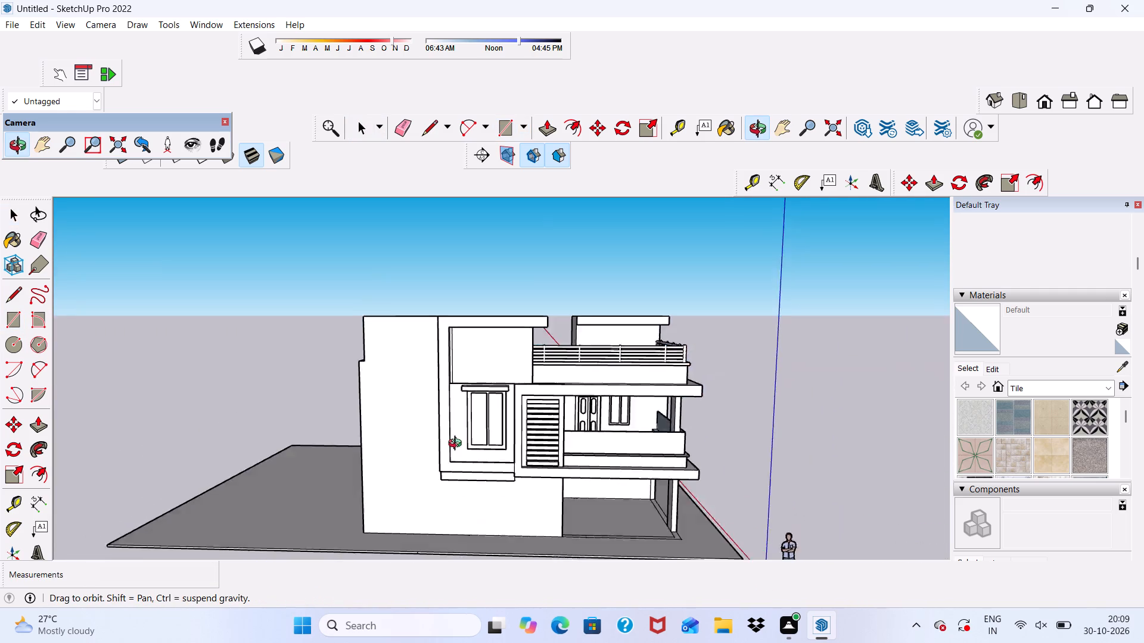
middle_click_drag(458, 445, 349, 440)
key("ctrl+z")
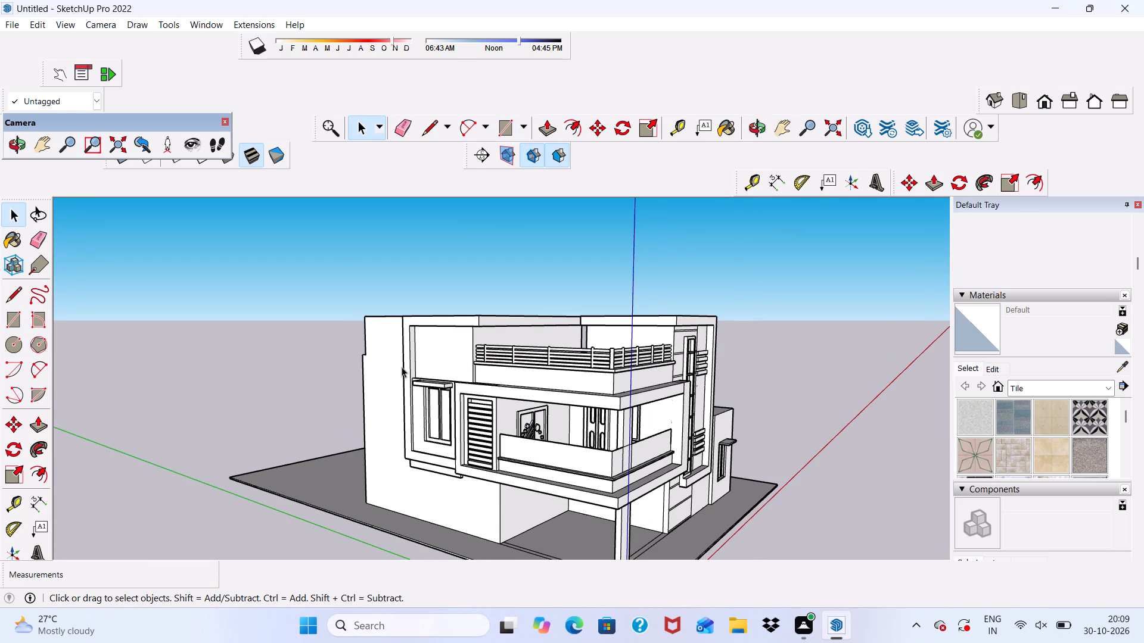
Draw a narrow vertical strip from the recessed upper panel's inner top corner down to its bottom edge above the sunshade.
scroll(483, 298, "up", 5)
middle_click_drag(436, 336, 508, 276)
left_click(506, 128)
scroll(343, 417, "up", 9)
left_click(315, 341)
scroll(321, 355, "down", 11)
scroll(363, 466, "up", 6)
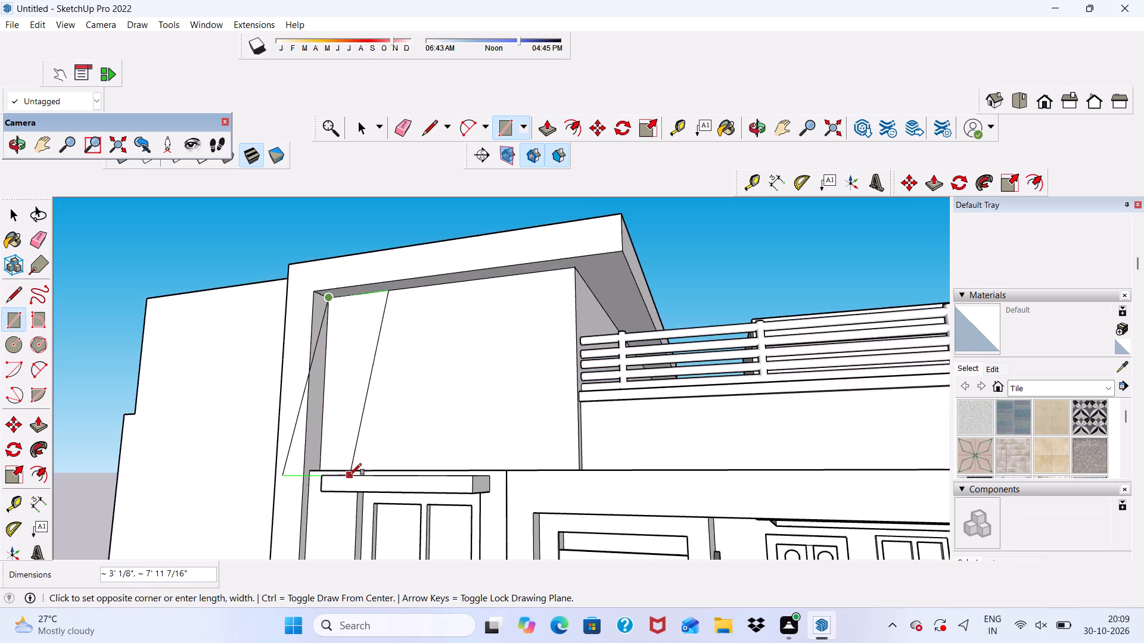
scroll(346, 479, "up", 8)
middle_click_drag(346, 455, 353, 475)
scroll(353, 475, "up", 7)
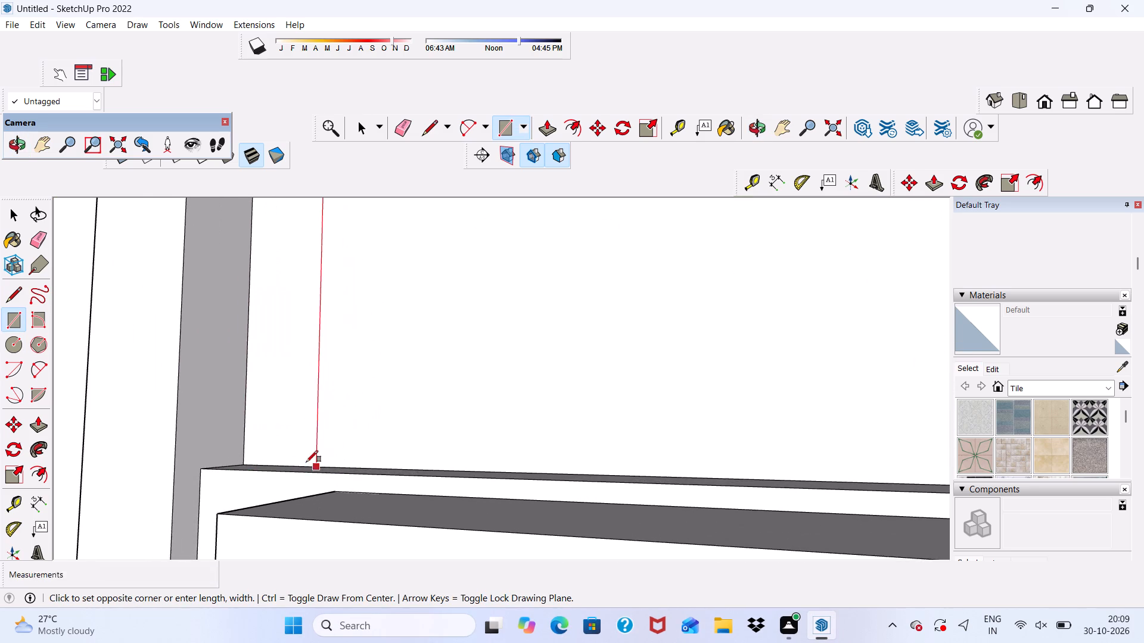
scroll(306, 462, "up", 2)
left_click(259, 466)
scroll(279, 432, "down", 11)
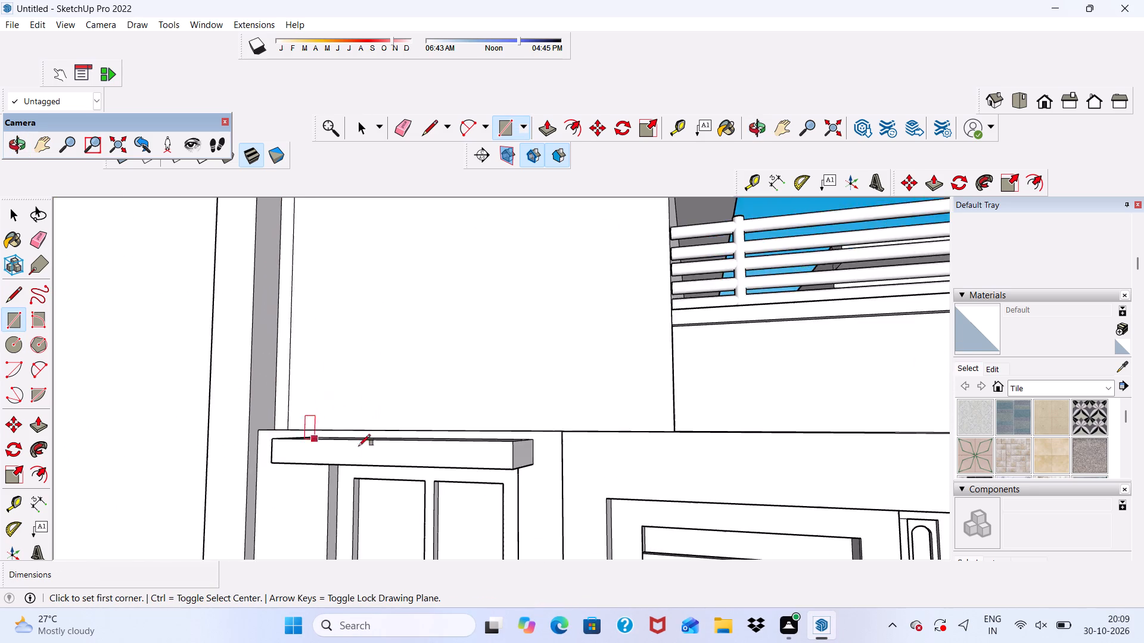
scroll(359, 446, "down", 6)
key("space")
Copy the narrow strip with its edges horizontally across the recessed upper panel by about 9 7/16".
scroll(328, 377, "up", 6)
double_click(300, 360)
scroll(300, 360, "down", 9)
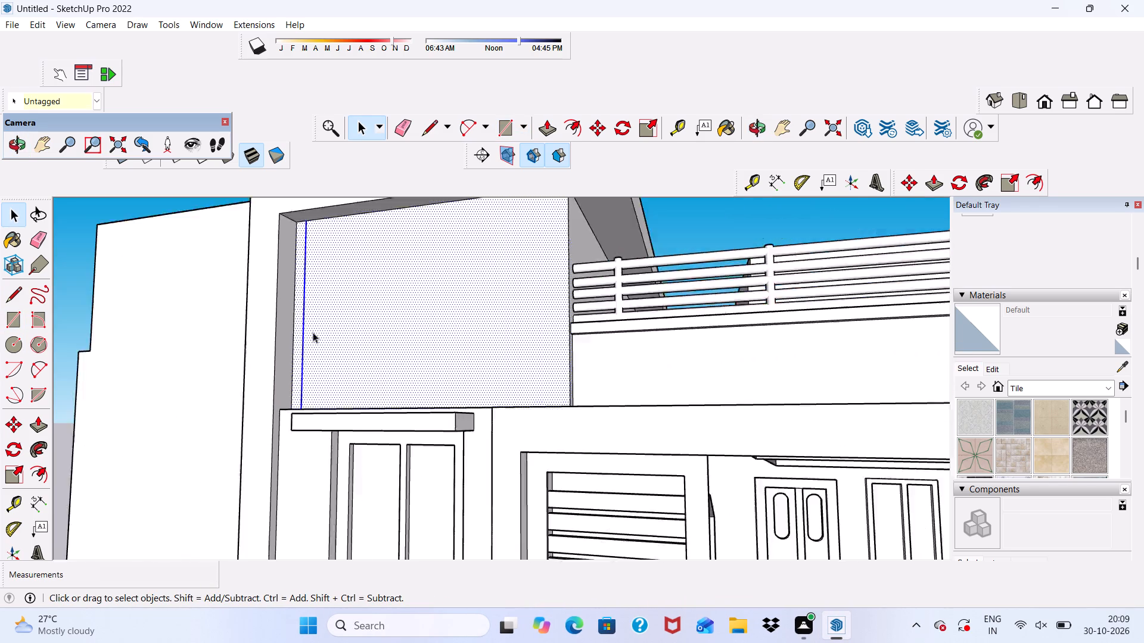
scroll(313, 332, "down", 8)
left_click(229, 304)
scroll(372, 321, "up", 11)
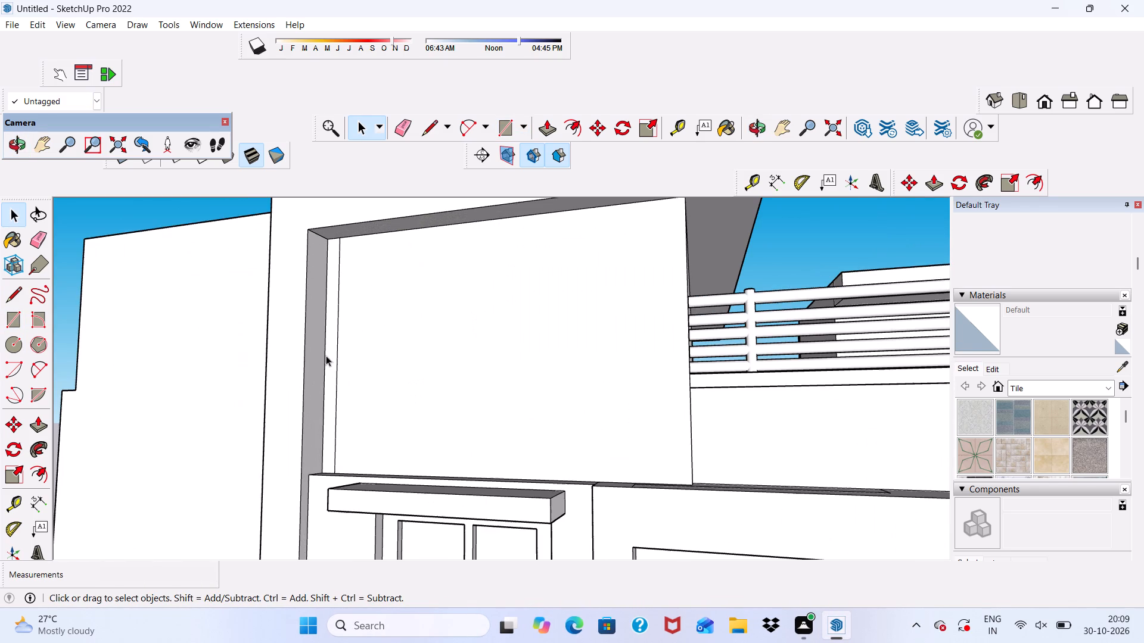
double_click(330, 357)
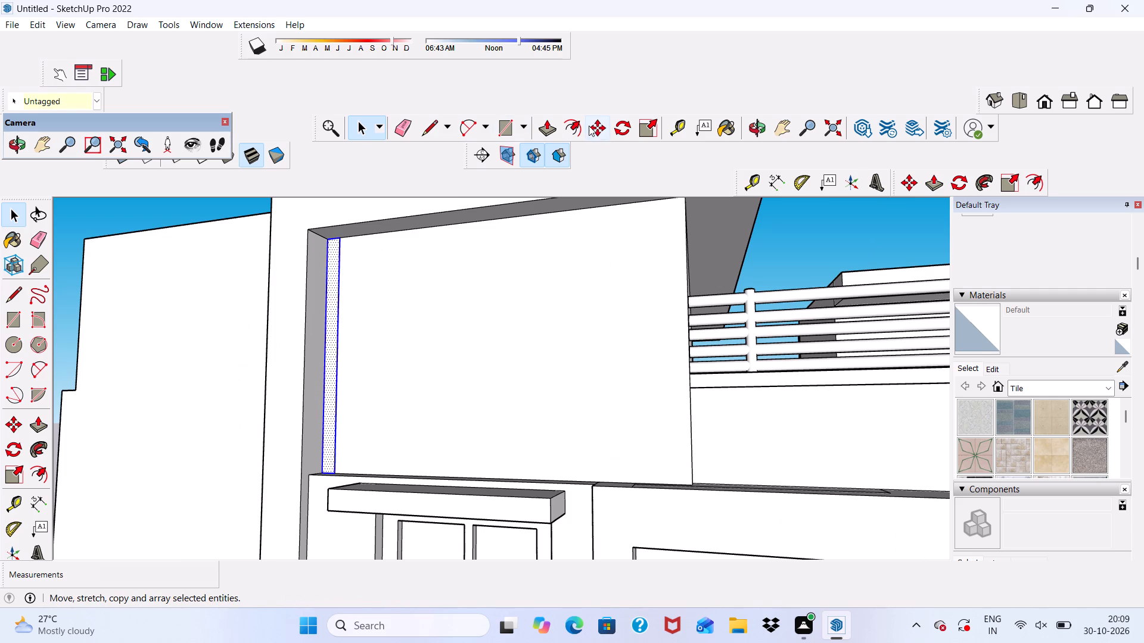
left_click(596, 122)
left_click(337, 355)
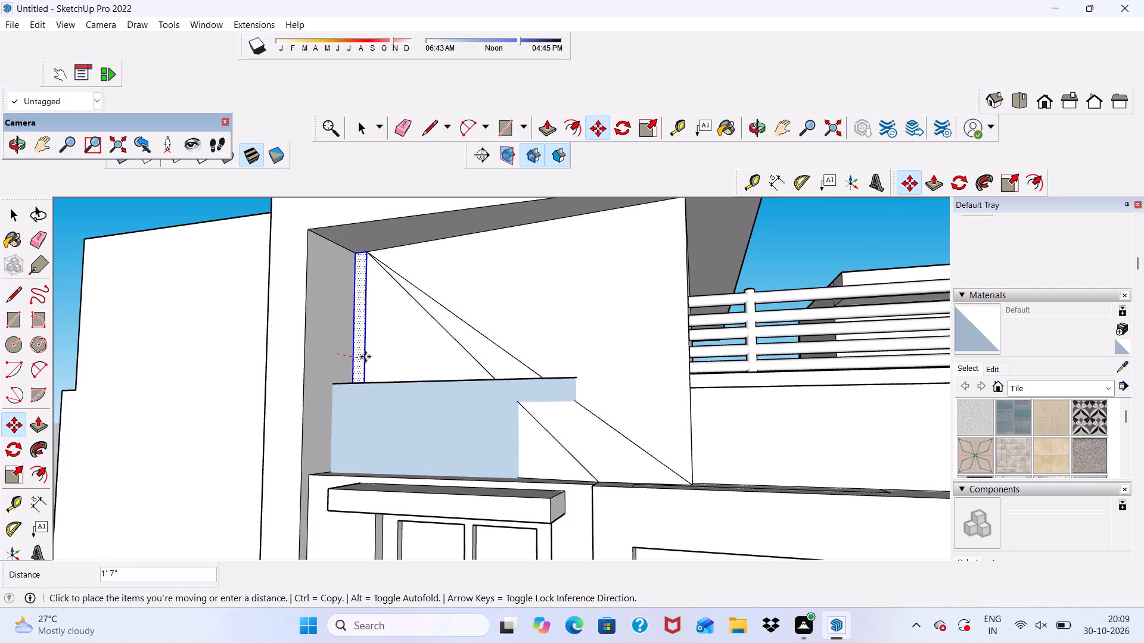
scroll(366, 366, "up", 1)
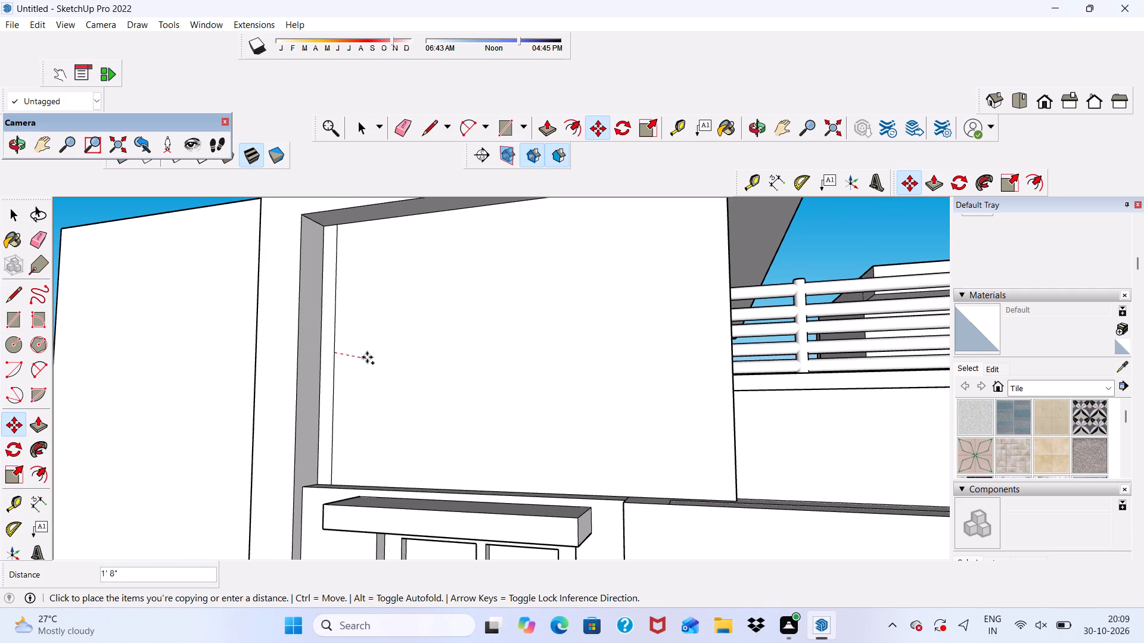
scroll(357, 331, "up", 1)
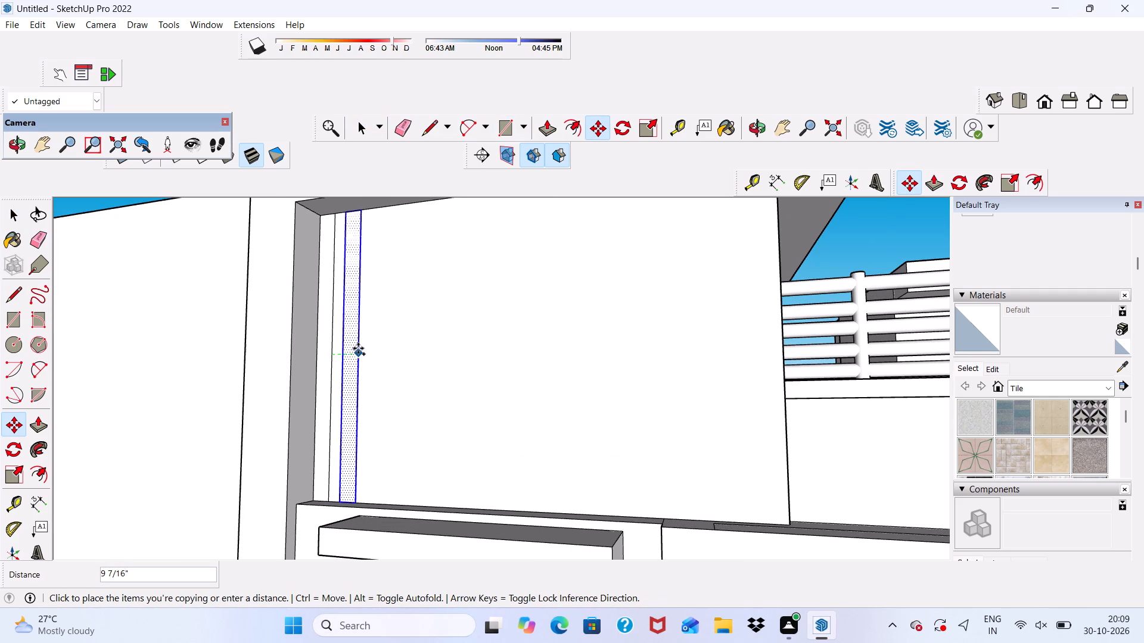
left_click(356, 348)
Repeat the strip copy as a linear array of 25 at the same spacing.
scroll(346, 340, "down", 5)
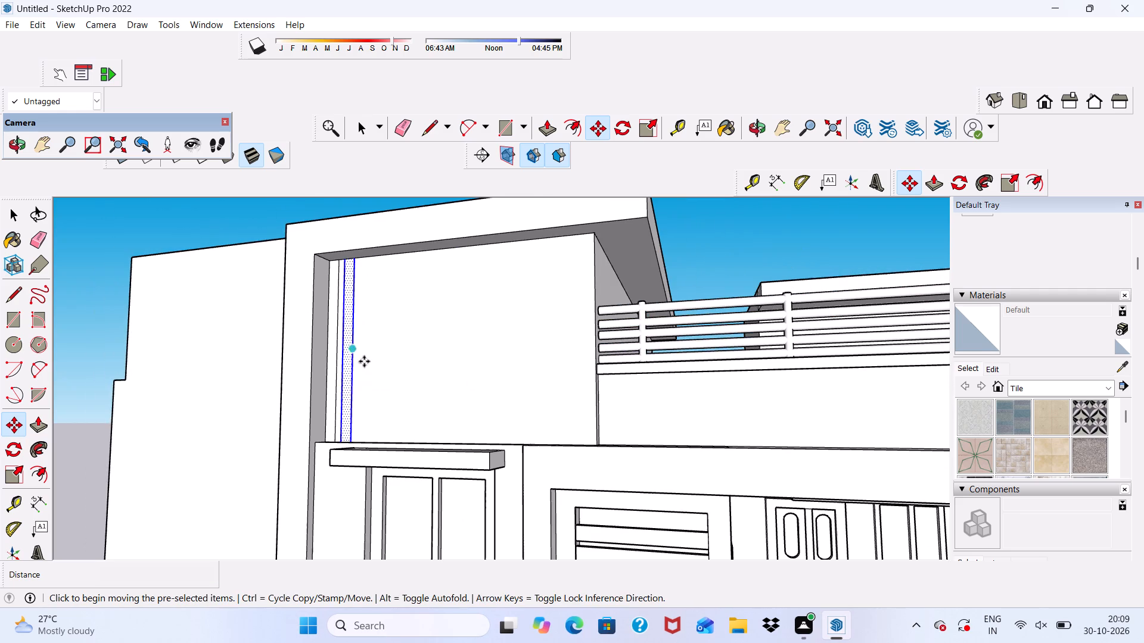
key("shift+asterisk")
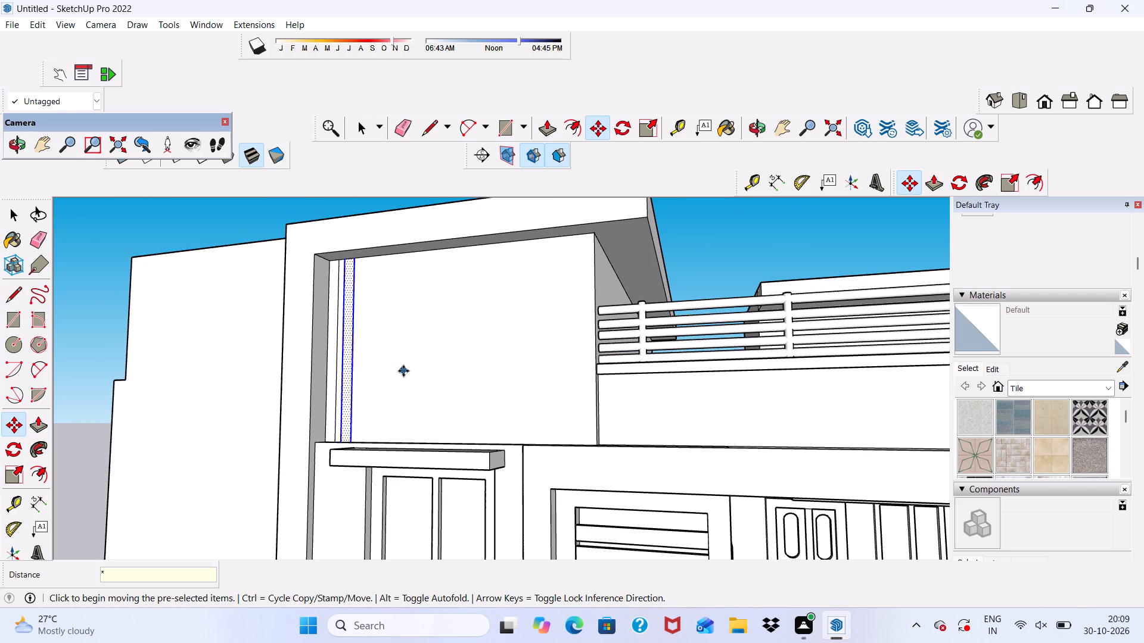
key("1")
key("BackSpace")
type("25")
key("Return")
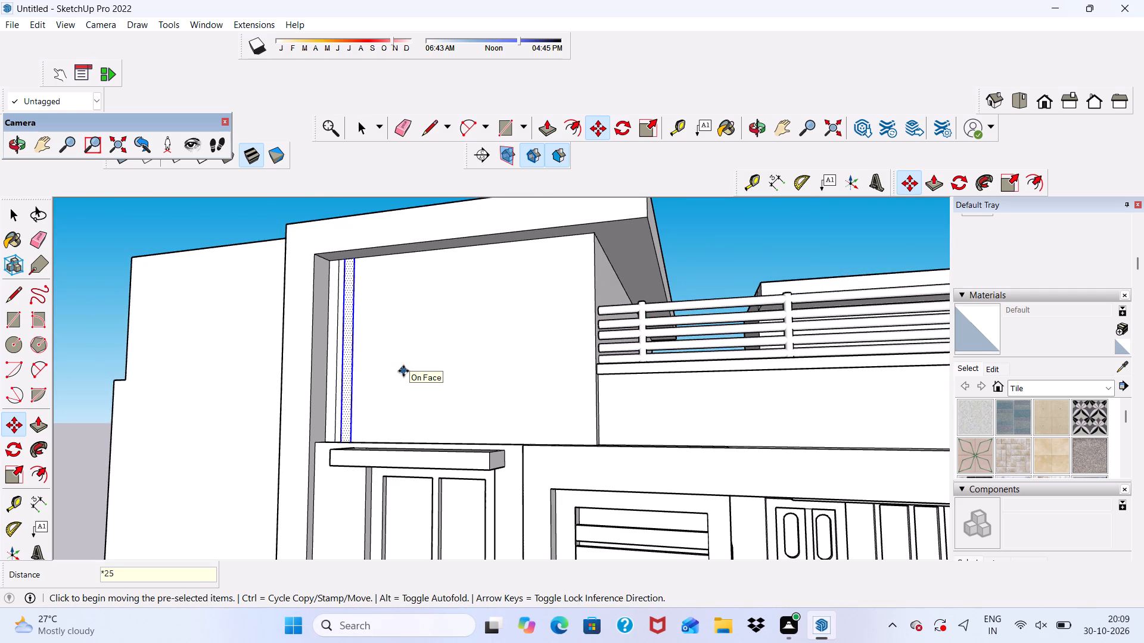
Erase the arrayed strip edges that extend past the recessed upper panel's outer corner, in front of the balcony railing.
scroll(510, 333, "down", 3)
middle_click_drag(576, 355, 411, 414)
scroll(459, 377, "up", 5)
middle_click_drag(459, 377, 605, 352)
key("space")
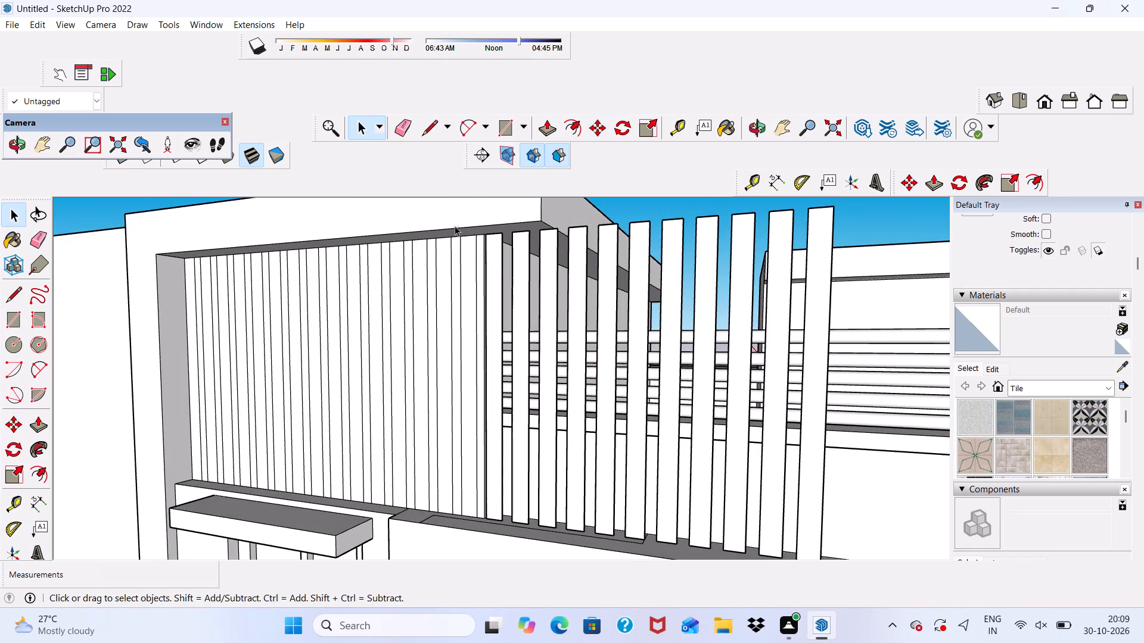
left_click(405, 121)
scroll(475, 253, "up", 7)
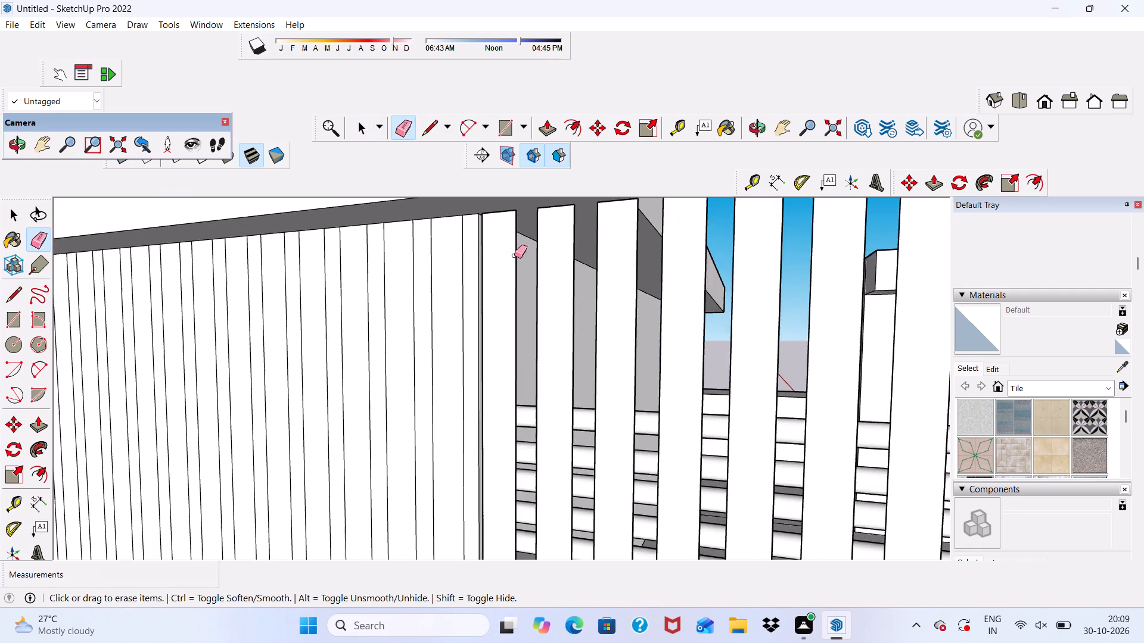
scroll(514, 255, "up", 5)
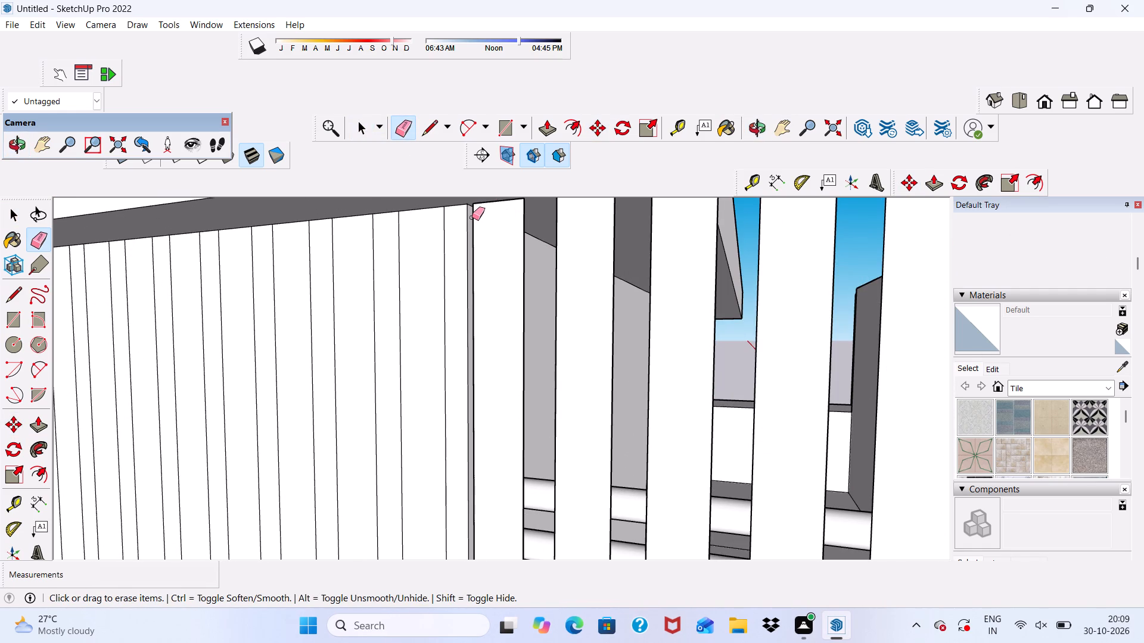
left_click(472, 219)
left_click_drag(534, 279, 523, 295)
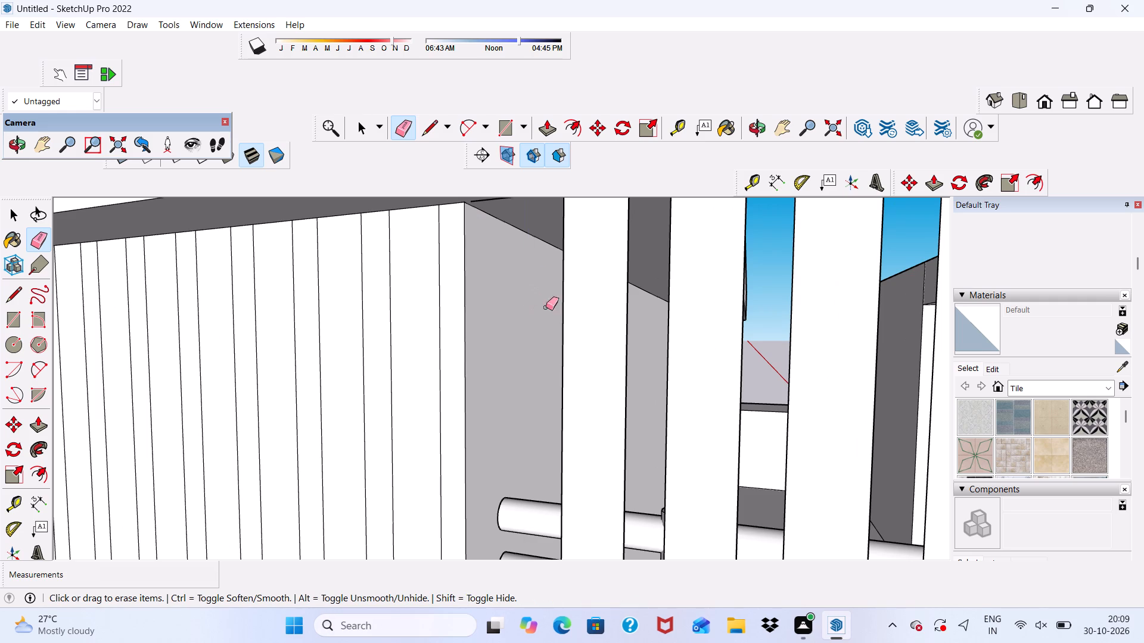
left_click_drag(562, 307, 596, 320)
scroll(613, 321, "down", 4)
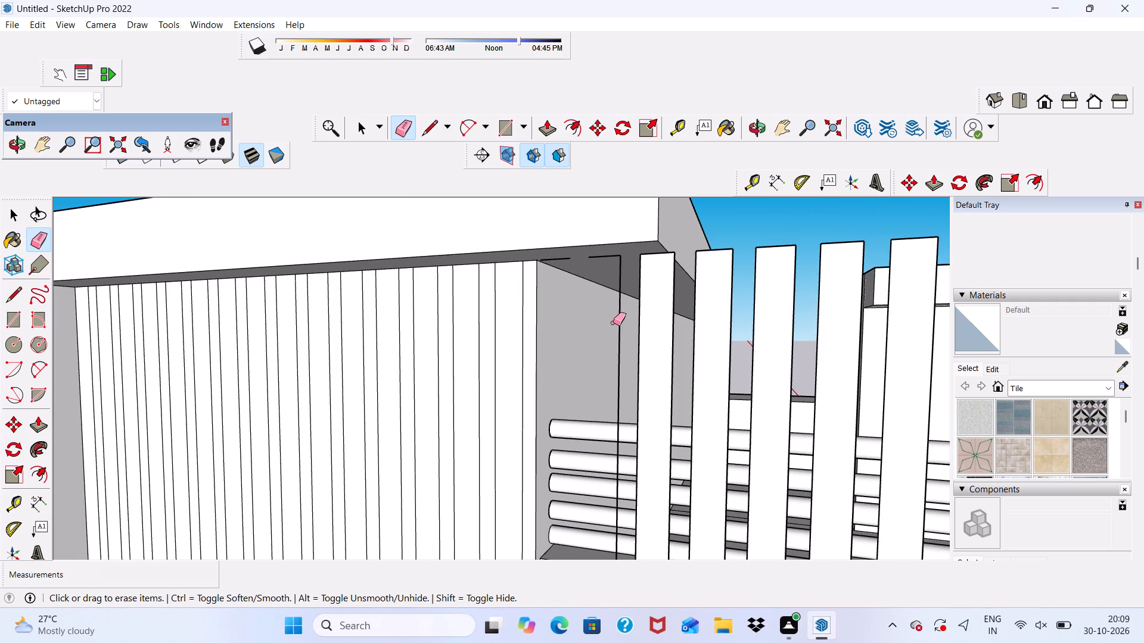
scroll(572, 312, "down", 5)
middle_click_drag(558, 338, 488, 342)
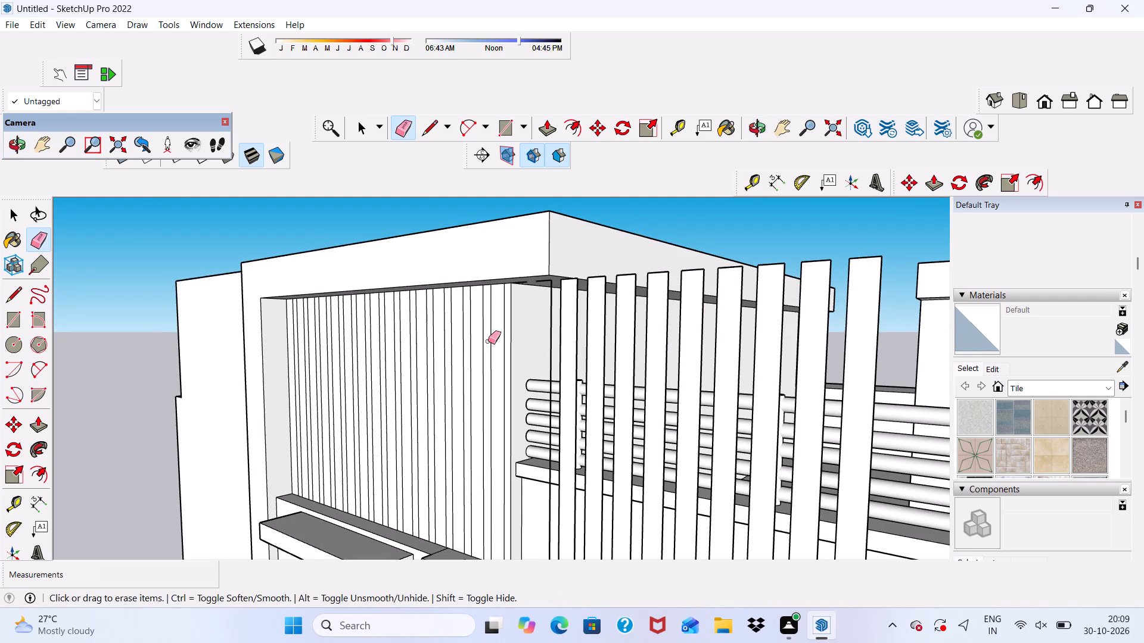
Undo the strip erasures, the 25-strip array, its first copy and the original strip on the recessed panel.
key("ctrl+z")
key("ctrl+z")
key("ctrl+z")
key("ctrl+z")
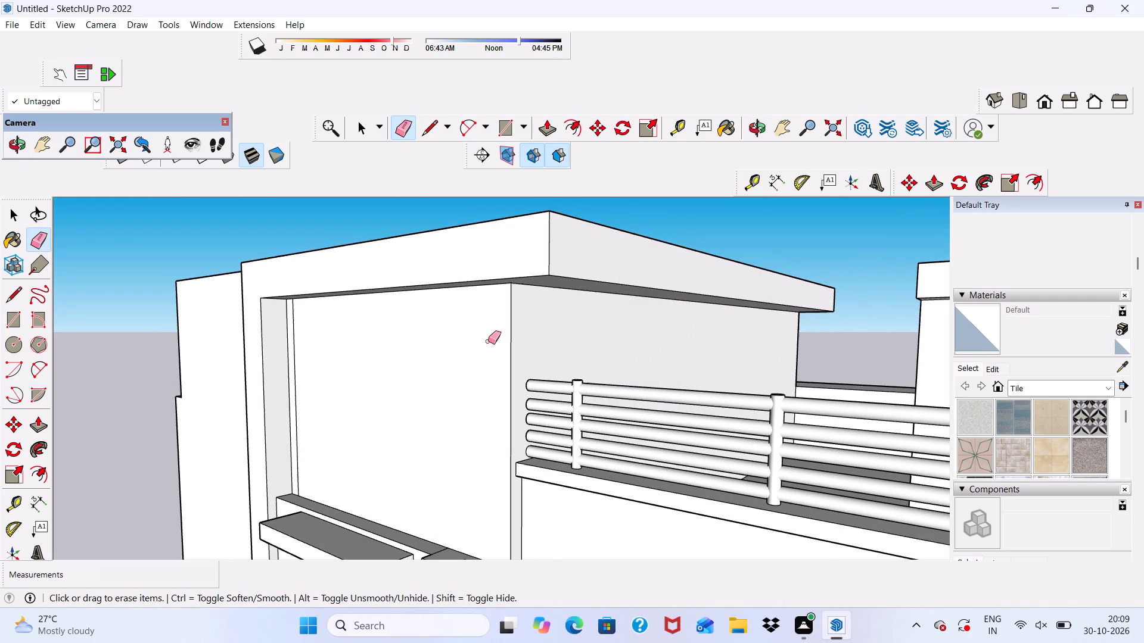
middle_click_drag(394, 364, 582, 325)
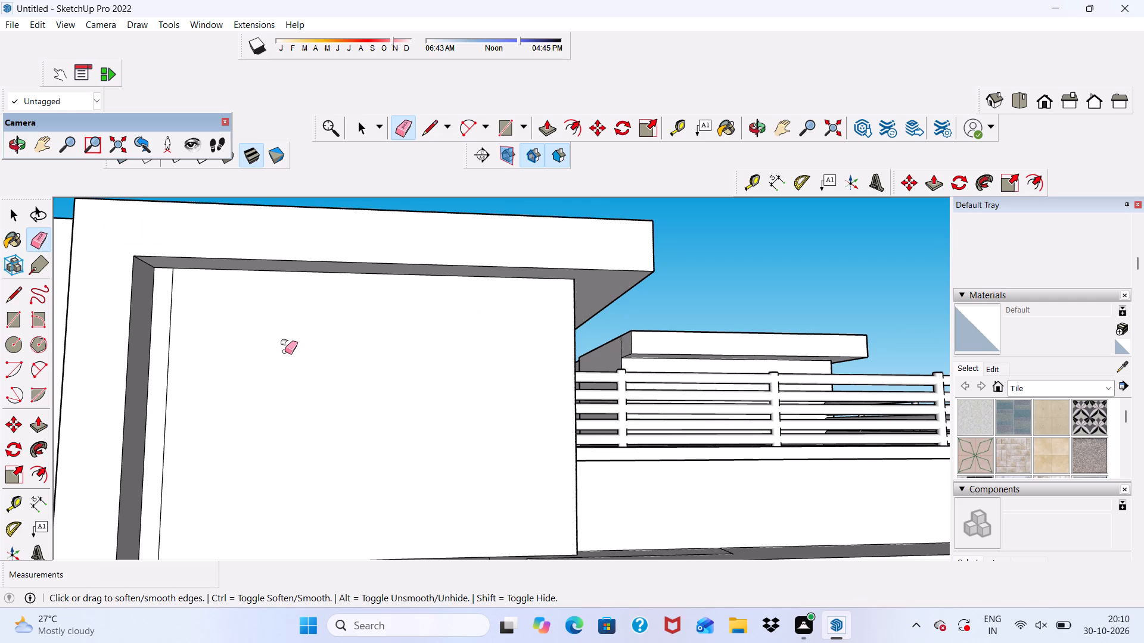
key("ctrl+z")
Draw a vertical strip about 2 11/16" wide and 7' 5 7/16" tall from the recessed panel's inner top corner to its bottom edge.
left_click(504, 128)
scroll(184, 355, "up", 2)
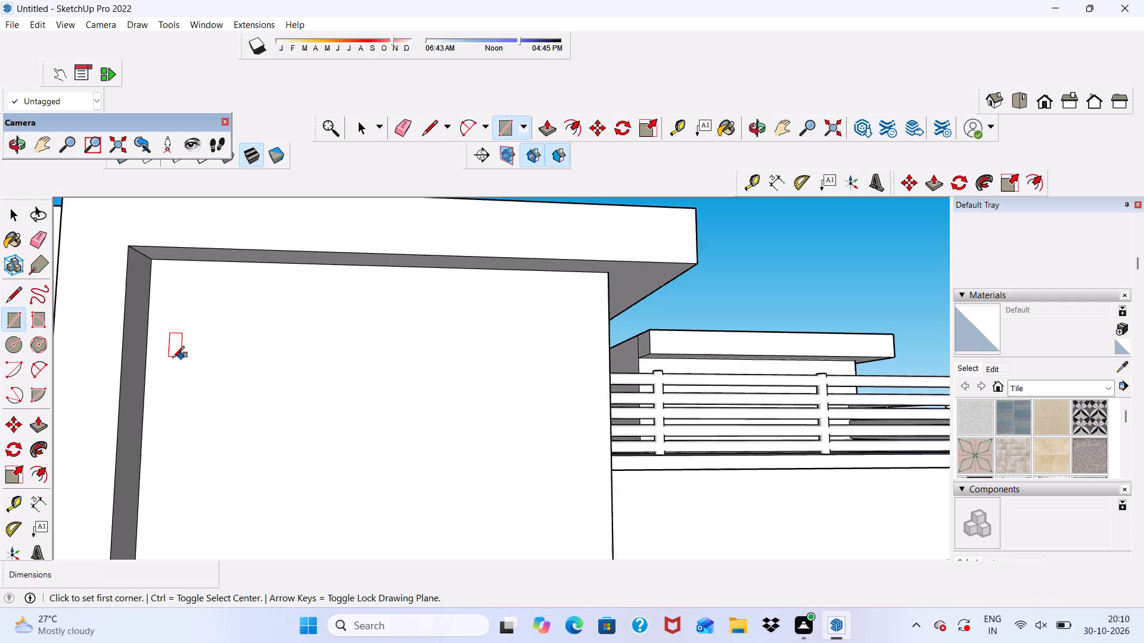
scroll(173, 358, "up", 2)
left_click(147, 225)
scroll(191, 261, "down", 10)
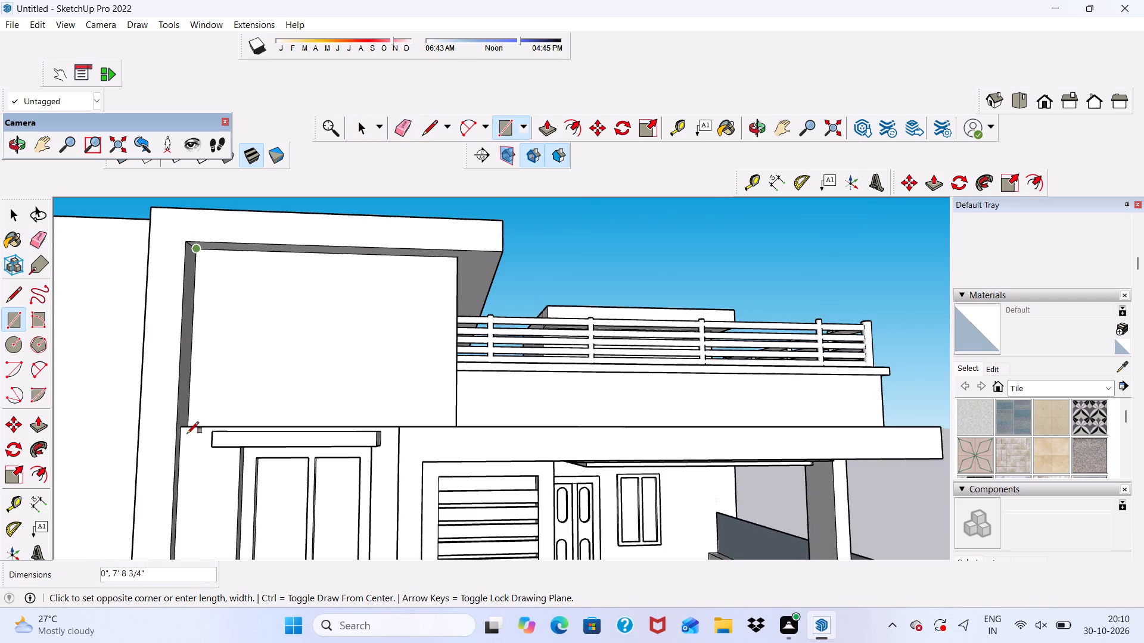
scroll(187, 433, "up", 11)
middle_click_drag(213, 419, 203, 474)
scroll(203, 474, "up", 8)
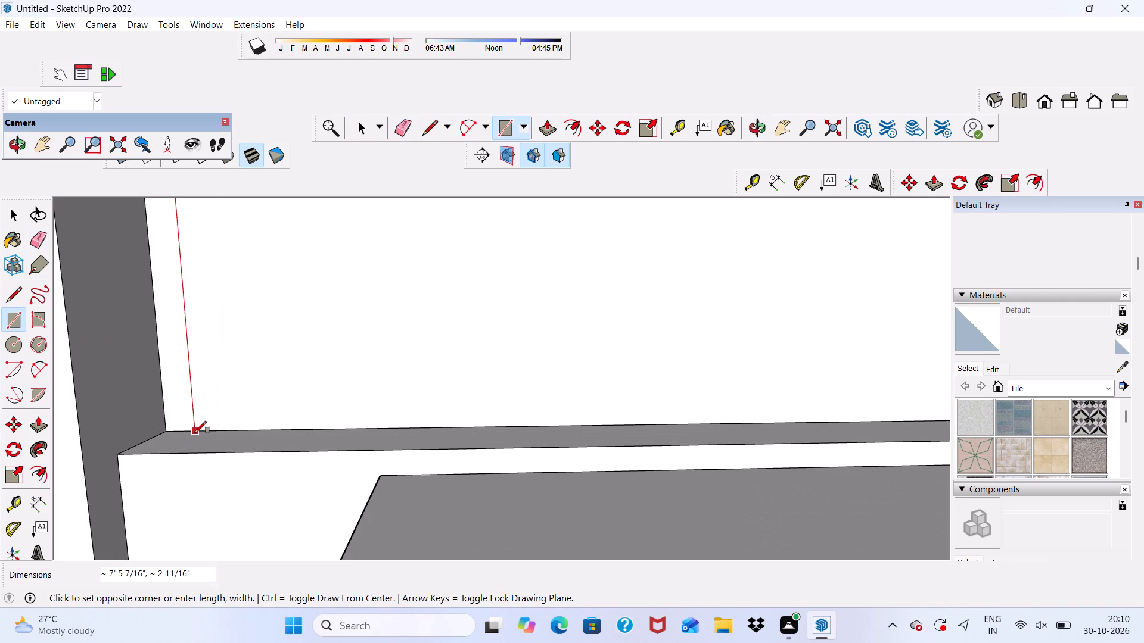
left_click(195, 433)
scroll(206, 424, "down", 11)
Copy the narrow strip with its edges horizontally across the recessed panel by about 4 1/2".
key("space")
scroll(208, 389, "up", 6)
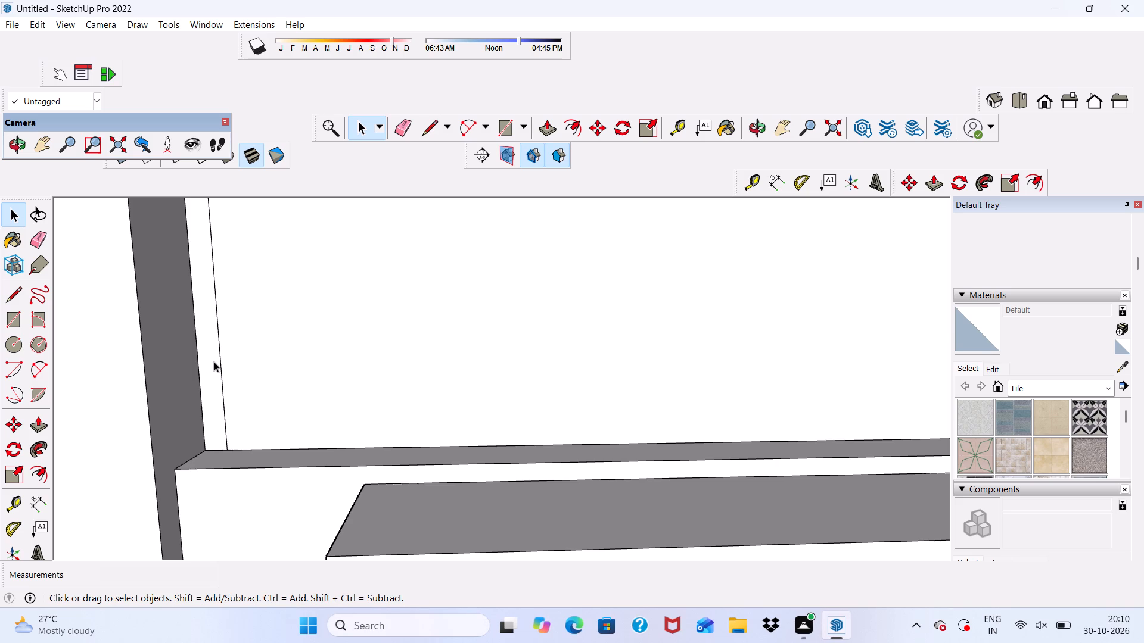
double_click(214, 361)
left_click(596, 124)
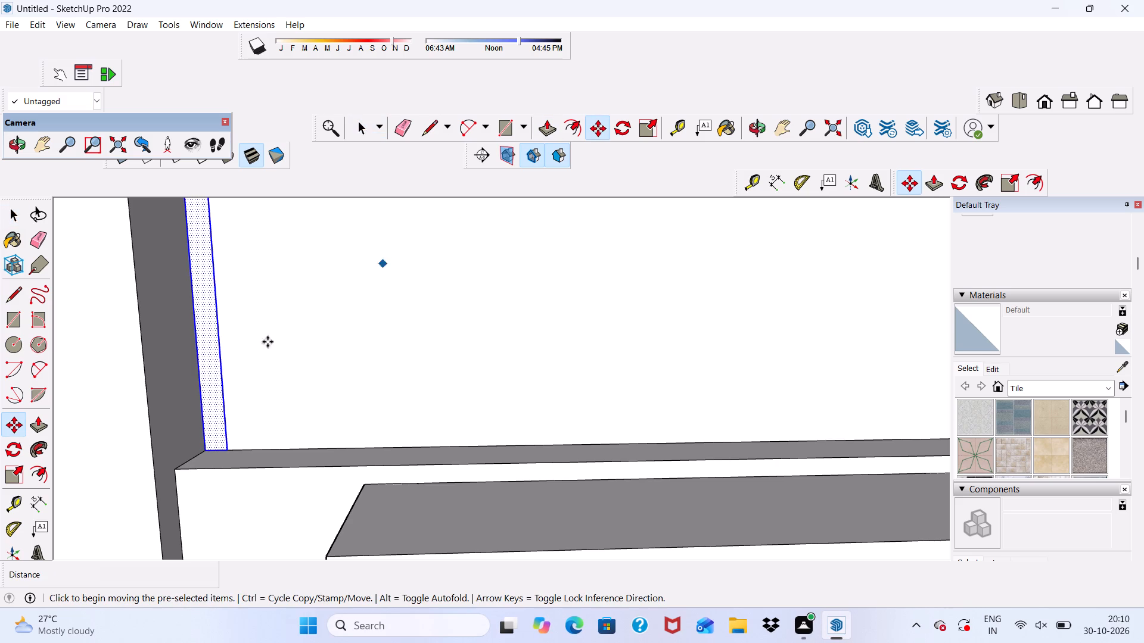
left_click(202, 380)
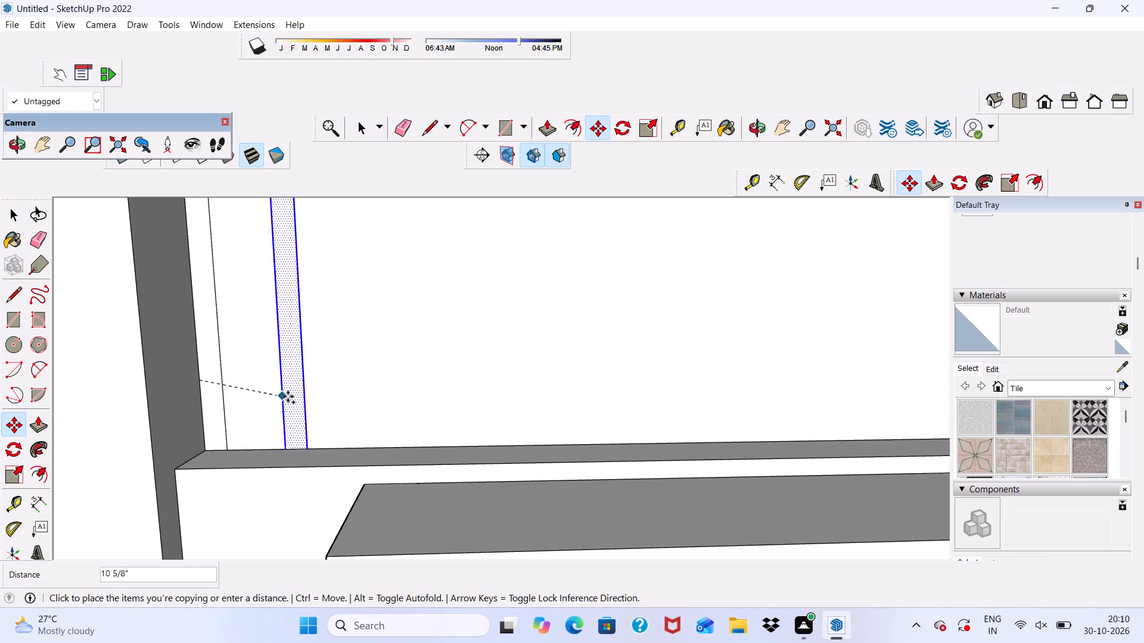
scroll(257, 397, "up", 1)
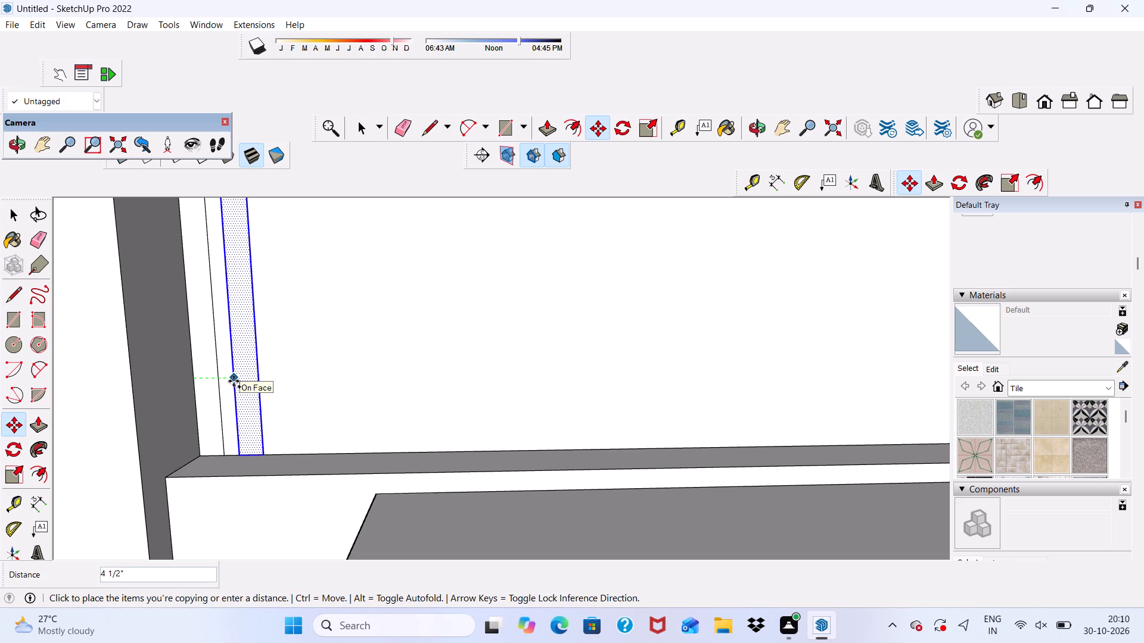
left_click(234, 381)
Repeat the strip copy as a linear array of 25 at the same spacing.
scroll(228, 387, "down", 16)
middle_click_drag(315, 433, 316, 398)
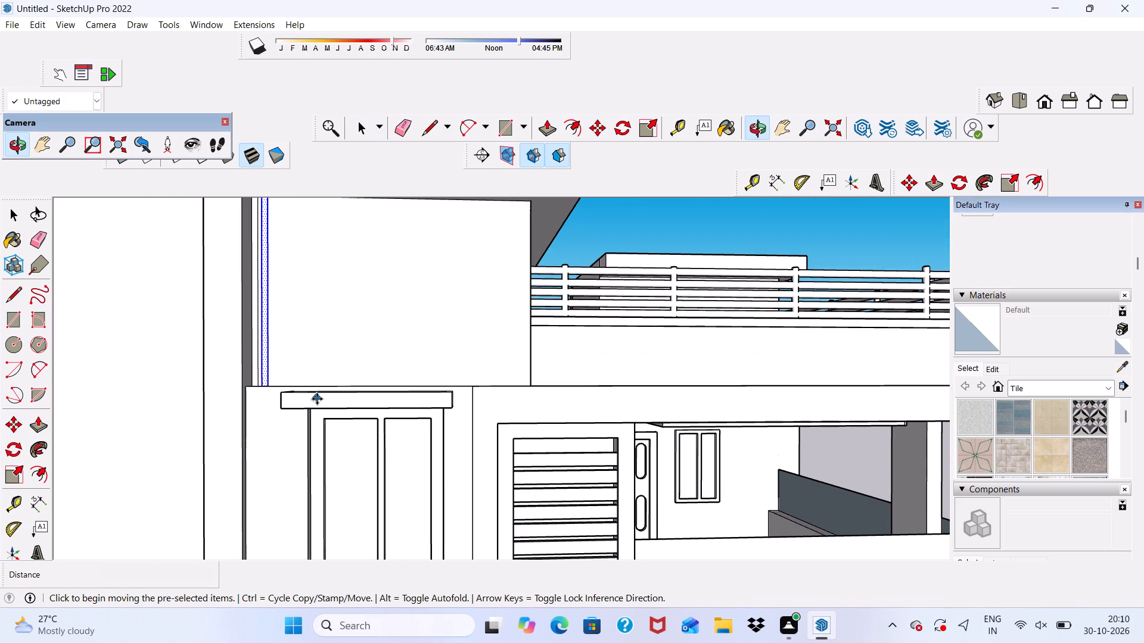
key("shift+asterisk")
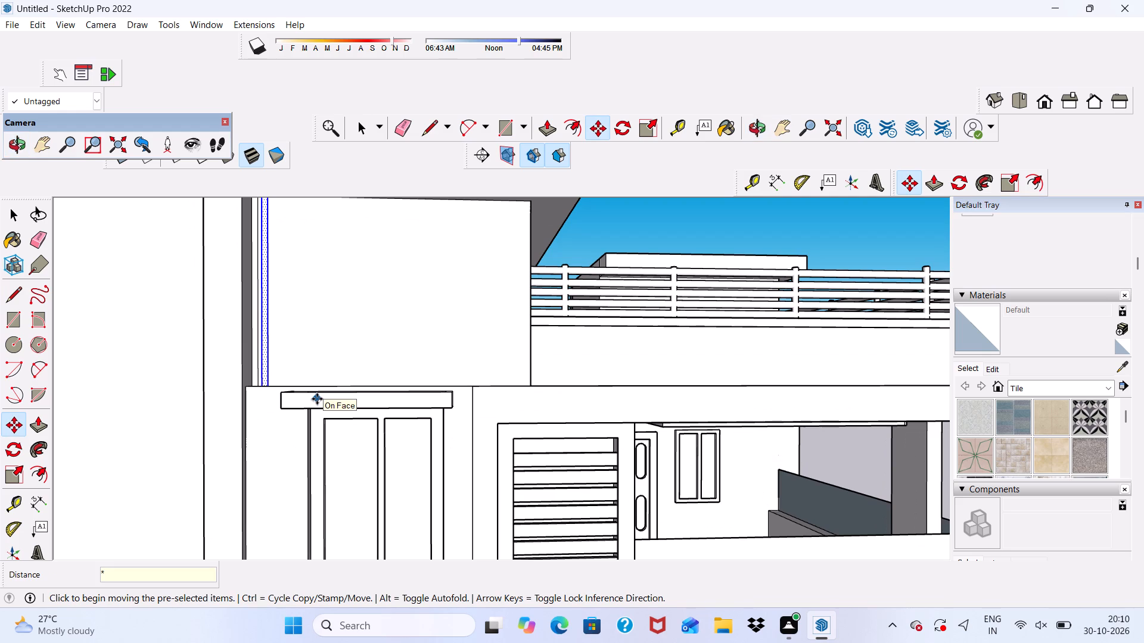
type("25")
key("Return")
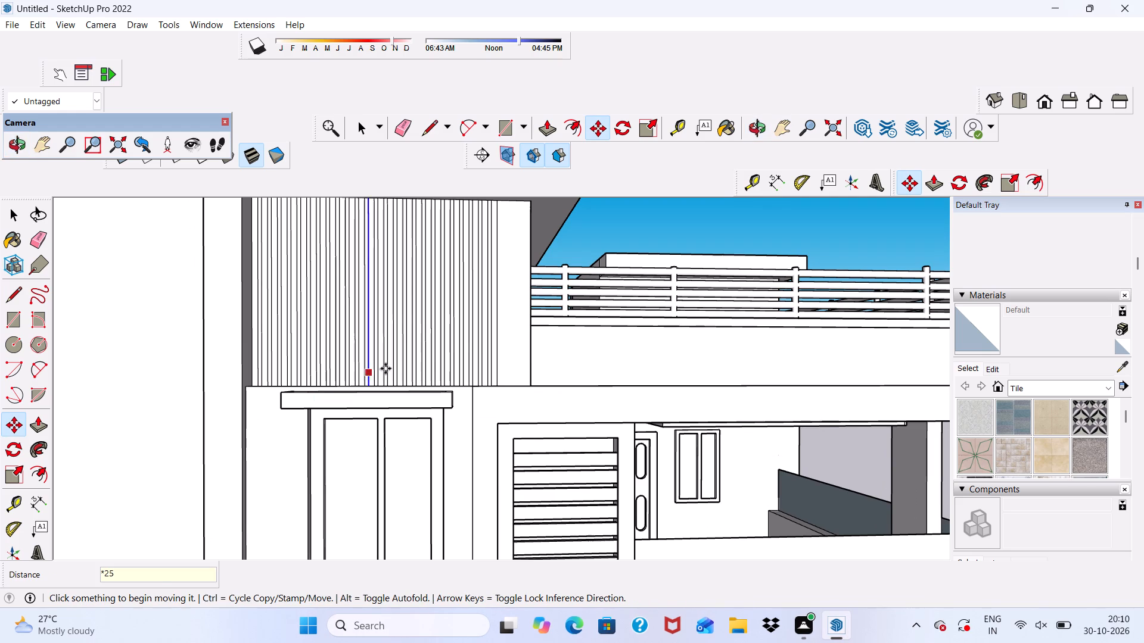
Copy the end strip three more times toward the panel's outer edge, spacing the last two copies about 4 1/2" and 4".
scroll(508, 310, "up", 7)
scroll(446, 317, "up", 3)
left_click(488, 330)
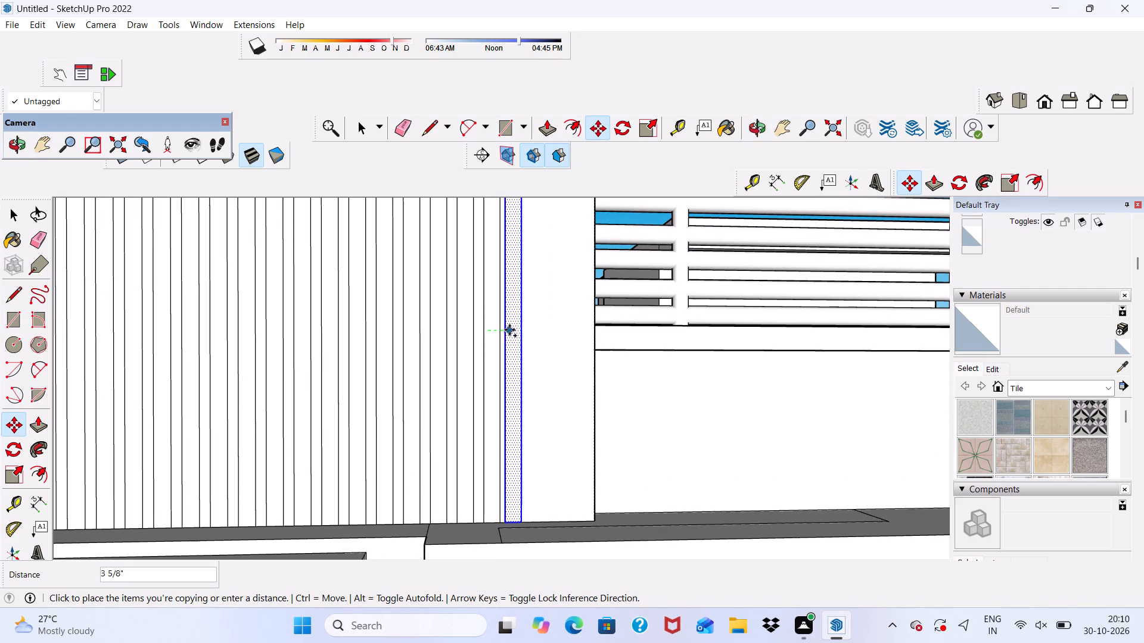
left_click(515, 330)
scroll(469, 327, "down", 5)
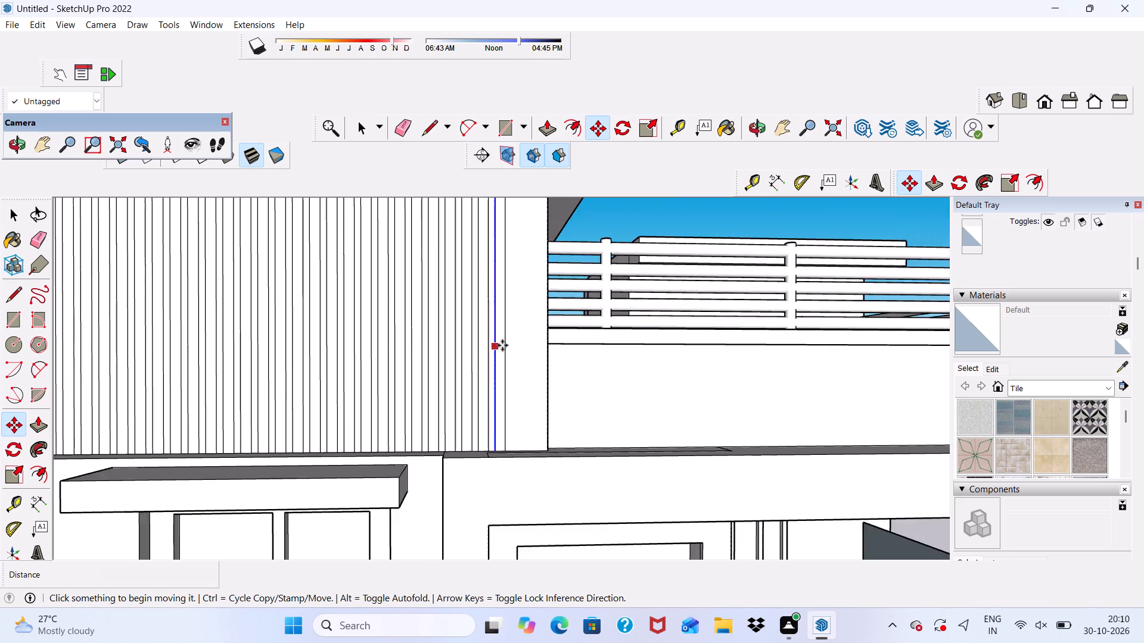
scroll(504, 344, "up", 4)
left_click(496, 339)
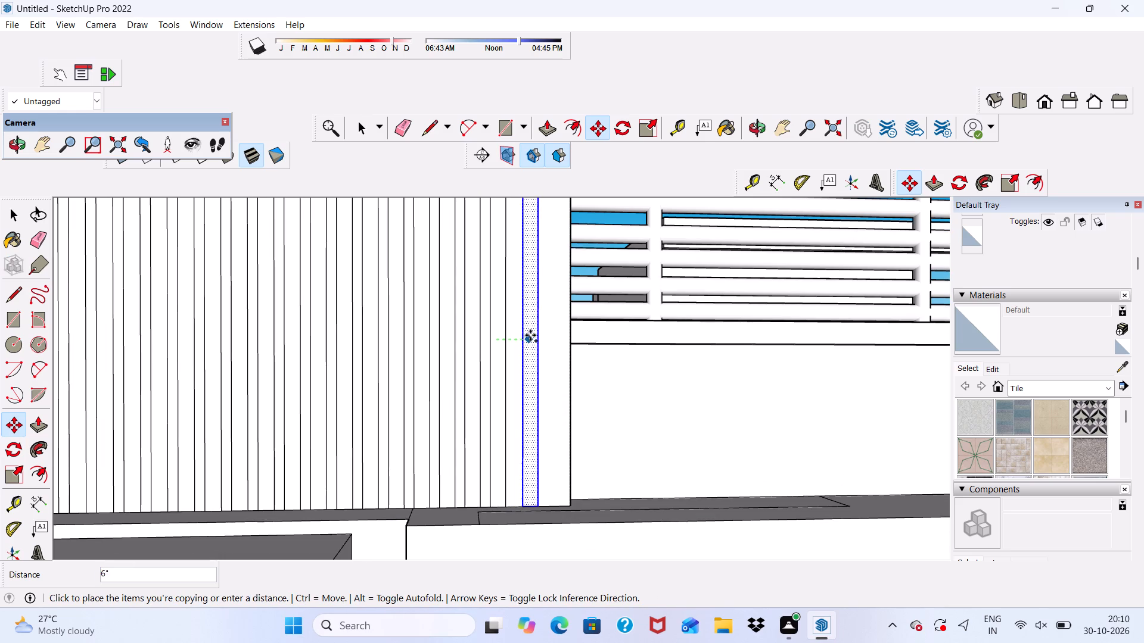
left_click(521, 340)
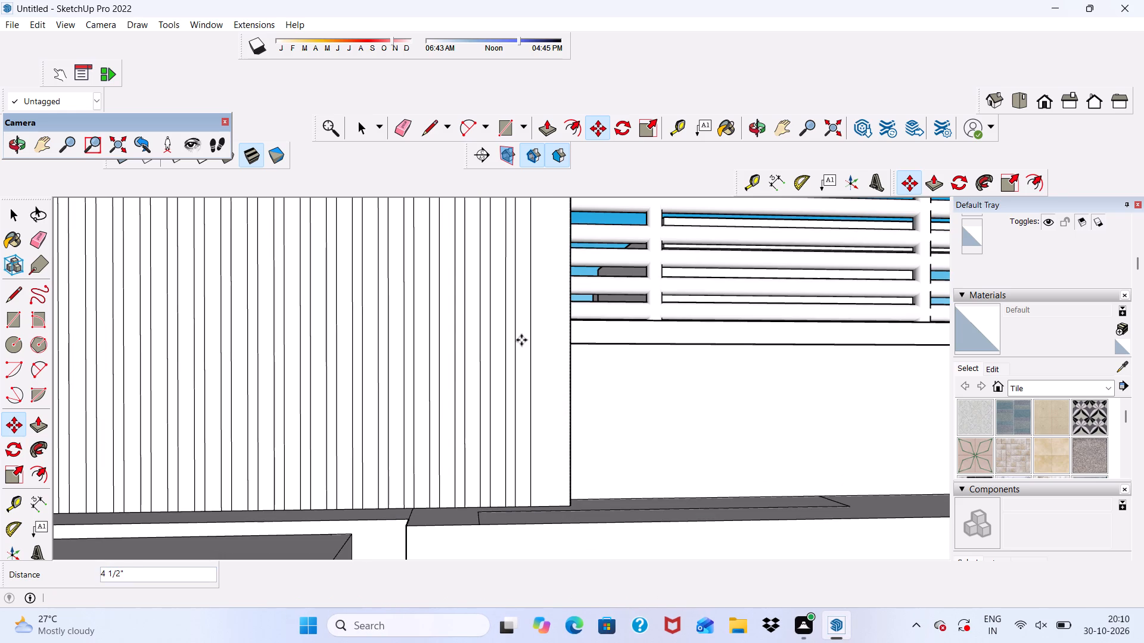
left_click(523, 340)
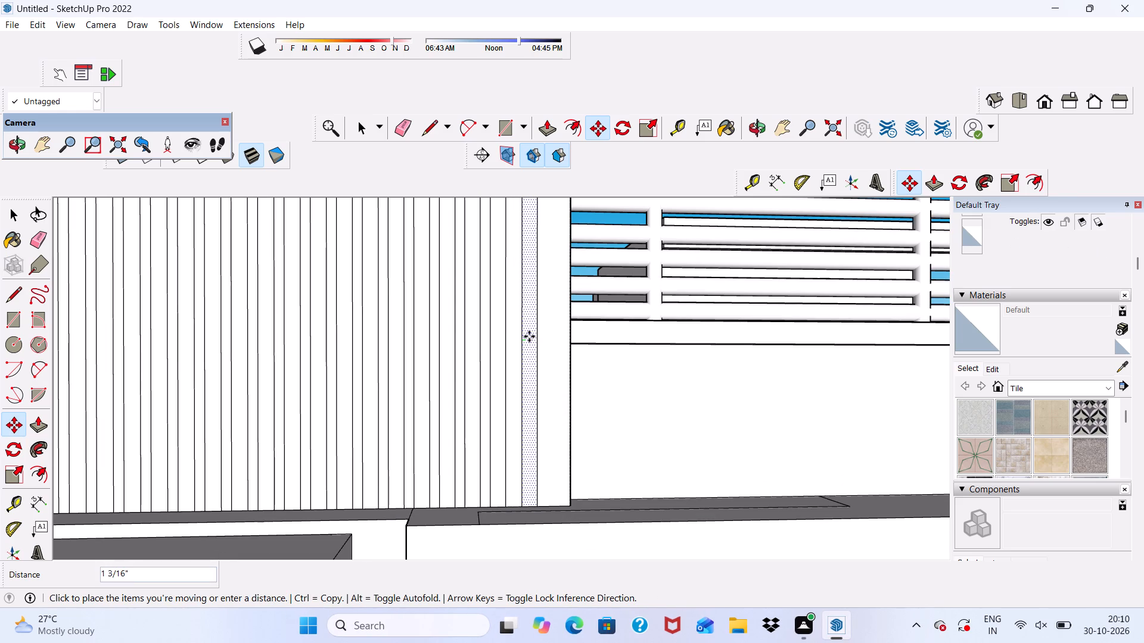
left_click(545, 341)
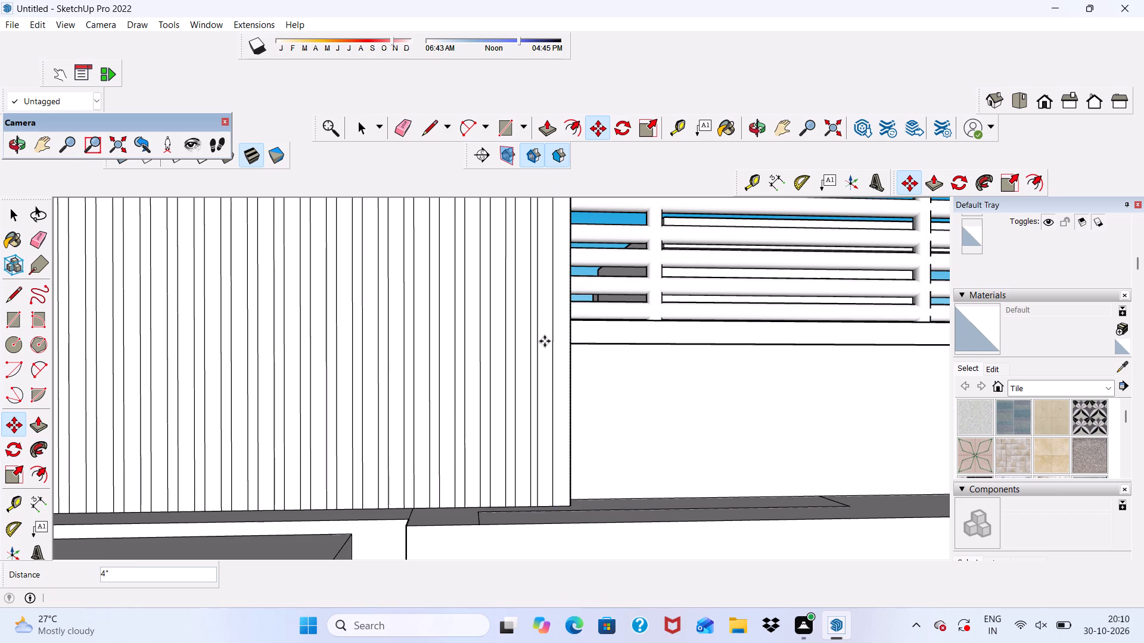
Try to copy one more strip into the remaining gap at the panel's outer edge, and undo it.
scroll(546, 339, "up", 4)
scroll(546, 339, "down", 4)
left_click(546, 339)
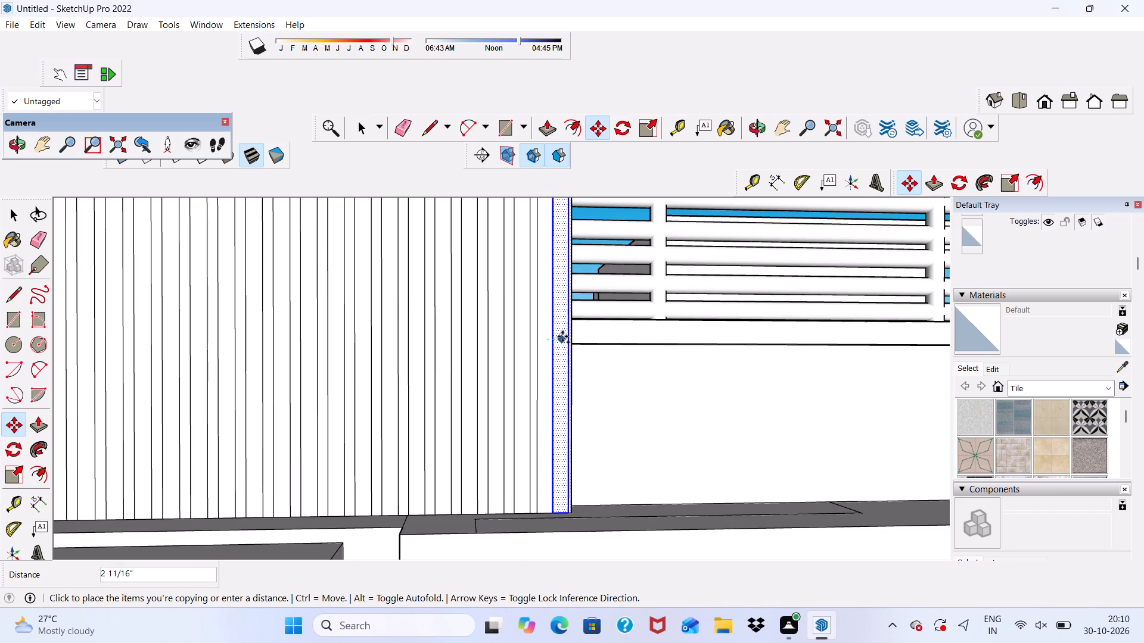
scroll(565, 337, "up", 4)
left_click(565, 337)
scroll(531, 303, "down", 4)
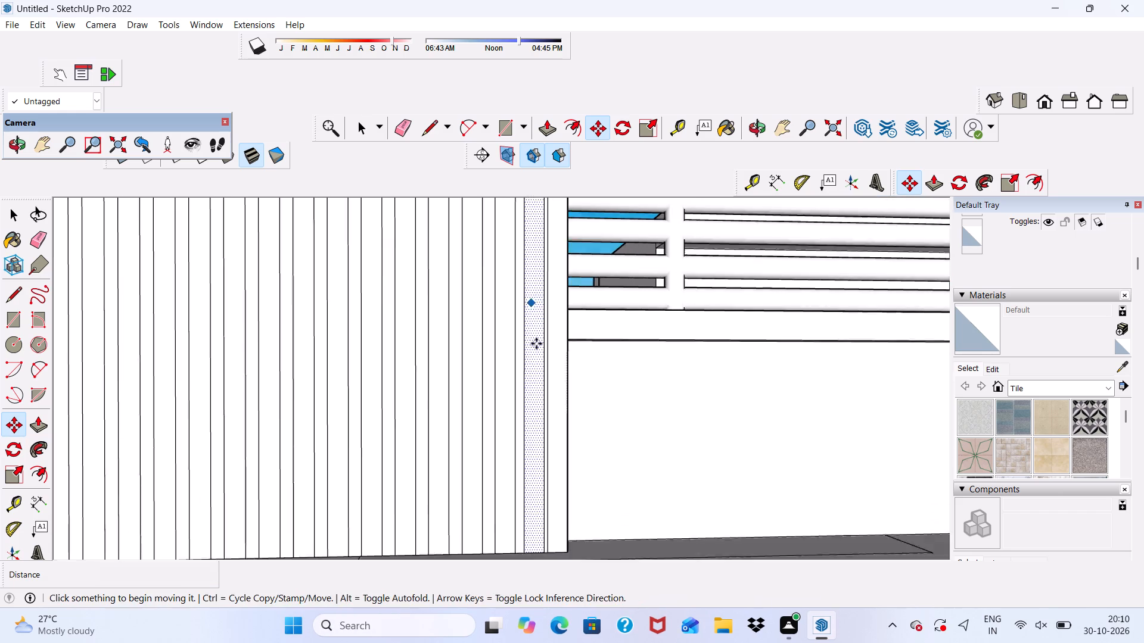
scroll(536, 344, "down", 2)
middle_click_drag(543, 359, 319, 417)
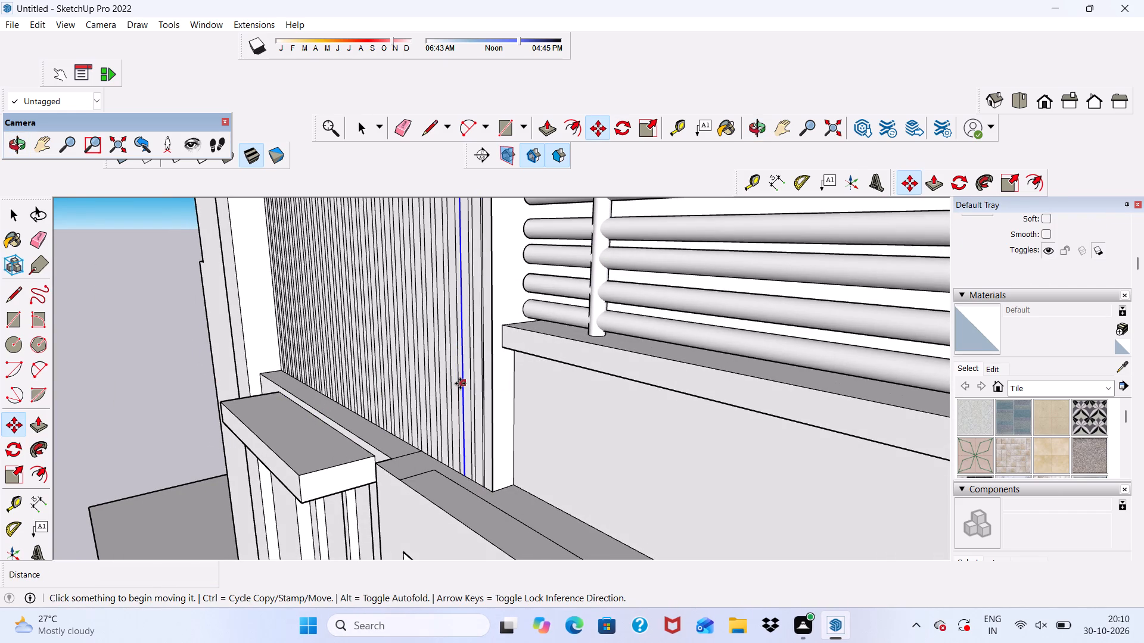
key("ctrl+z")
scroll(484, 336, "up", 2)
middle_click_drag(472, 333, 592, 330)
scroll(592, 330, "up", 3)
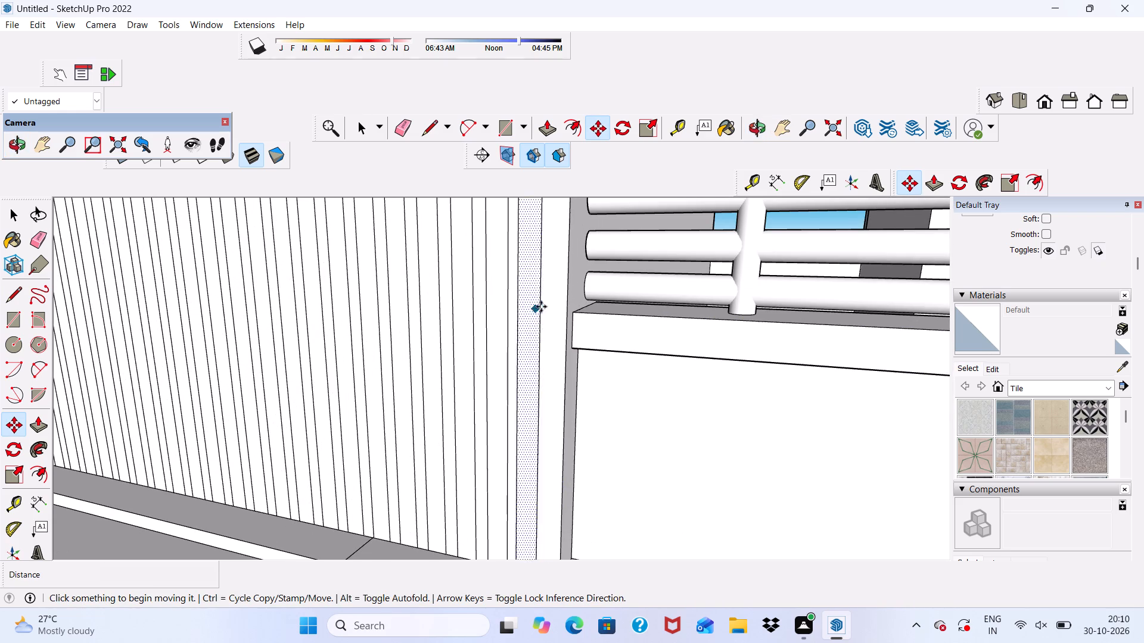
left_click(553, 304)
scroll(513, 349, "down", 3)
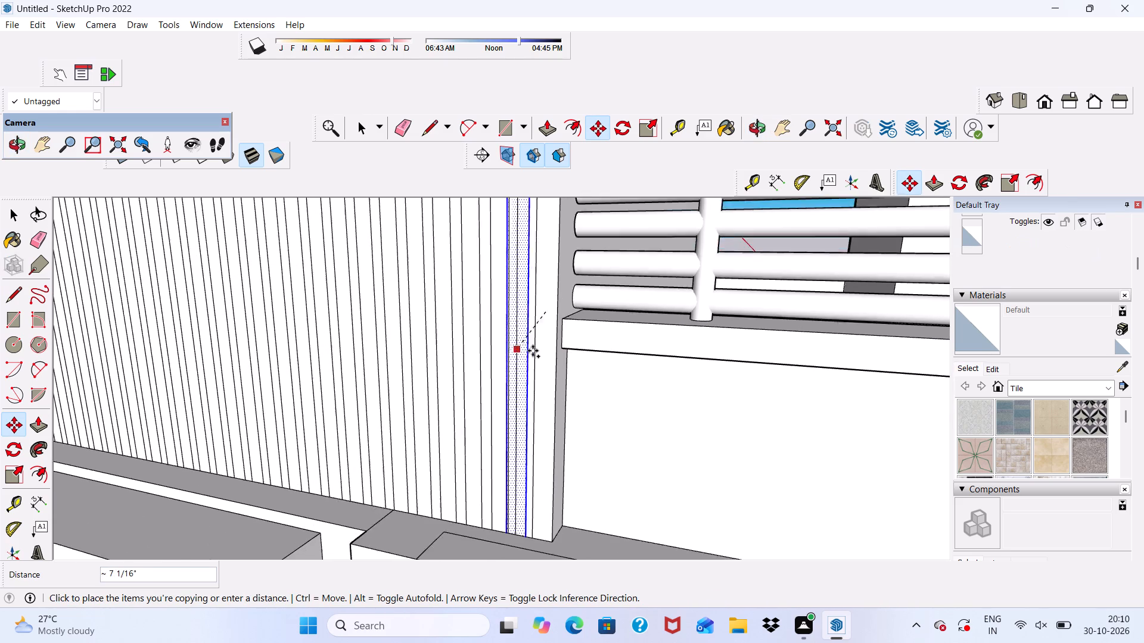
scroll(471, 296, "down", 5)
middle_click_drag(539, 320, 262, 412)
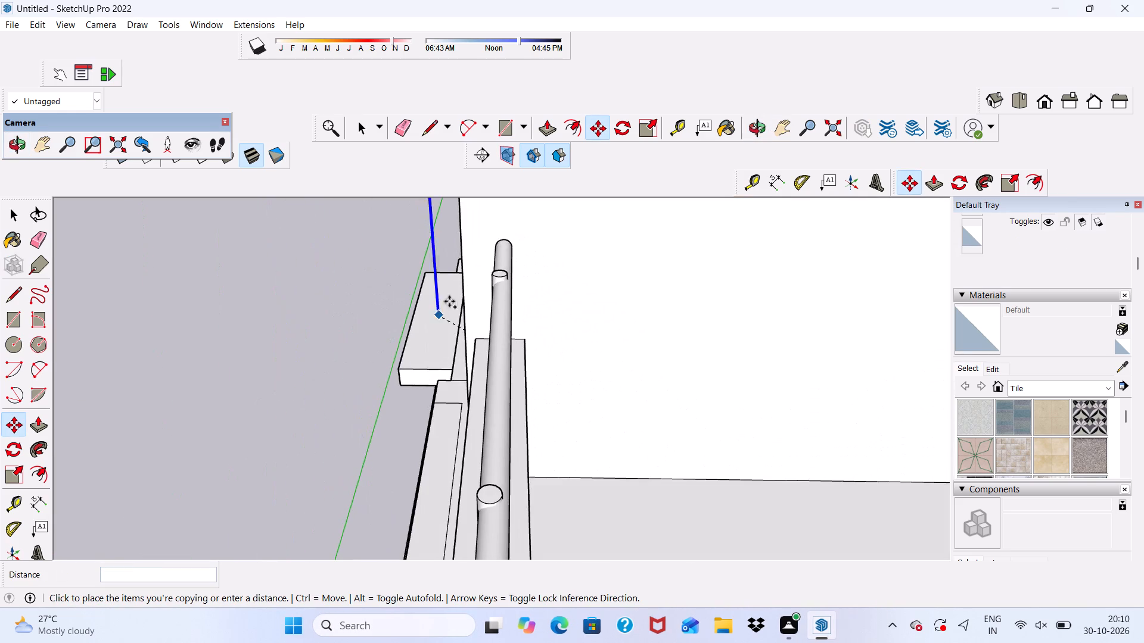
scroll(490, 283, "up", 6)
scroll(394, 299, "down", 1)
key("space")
Draw a full-height rectangular strip about 8' 7 1/2" by 5 3/8" at the far end of the side wall beside the railed terrace.
middle_click_drag(272, 348, 514, 300)
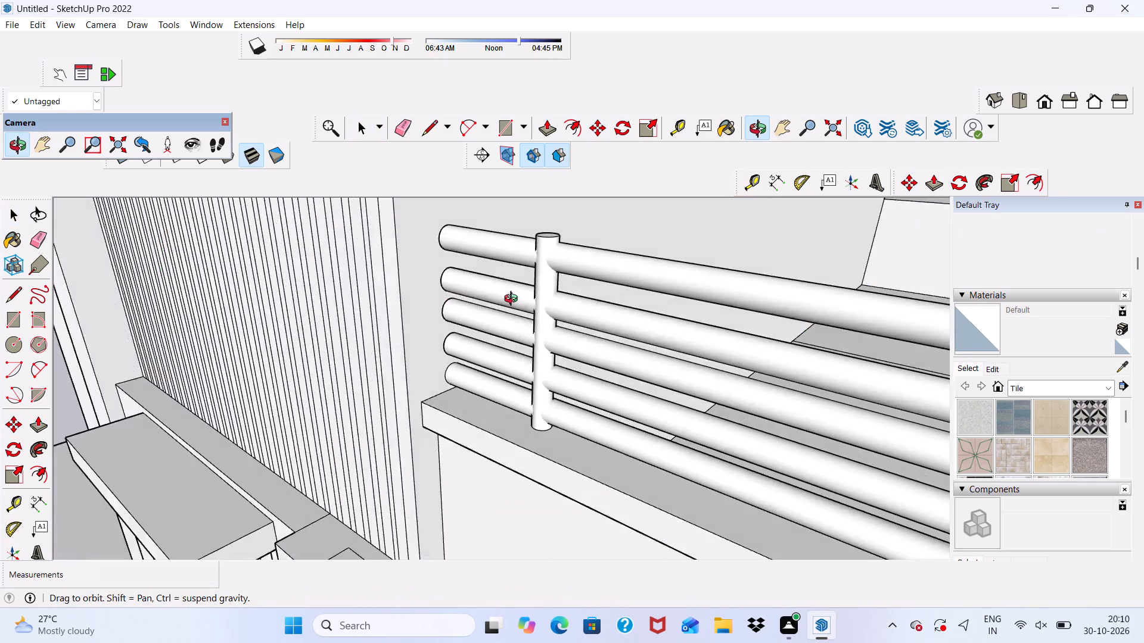
middle_click_drag(514, 300, 537, 304)
middle_click_drag(515, 314, 428, 330)
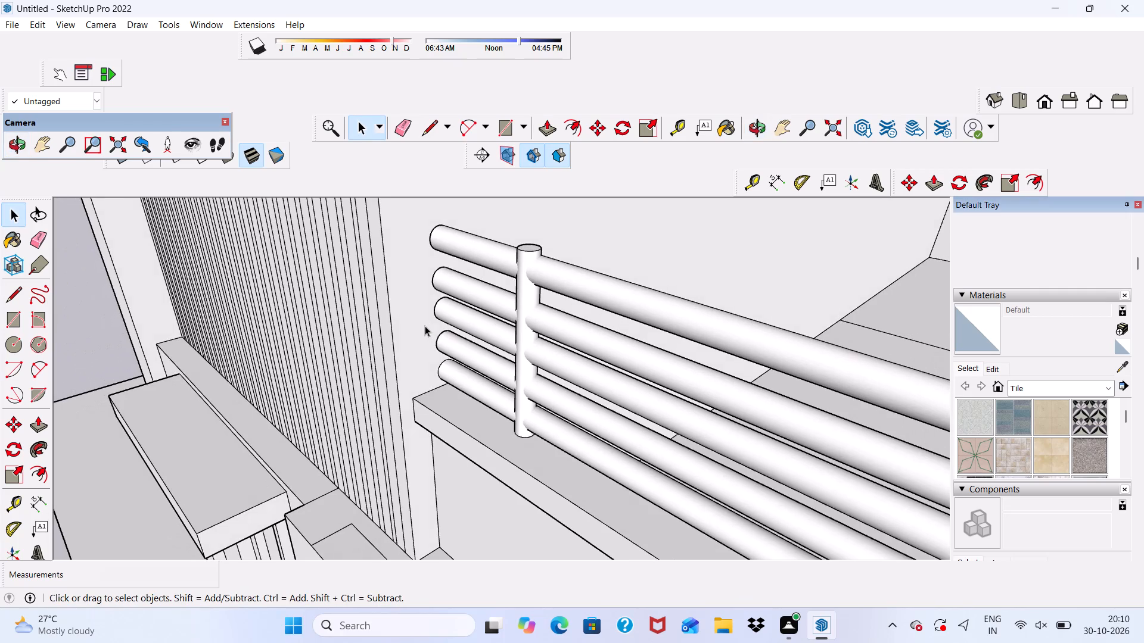
scroll(446, 319, "up", 3)
scroll(446, 319, "down", 3)
middle_click_drag(445, 319, 470, 255)
scroll(462, 266, "down", 2)
middle_click_drag(455, 320, 430, 270)
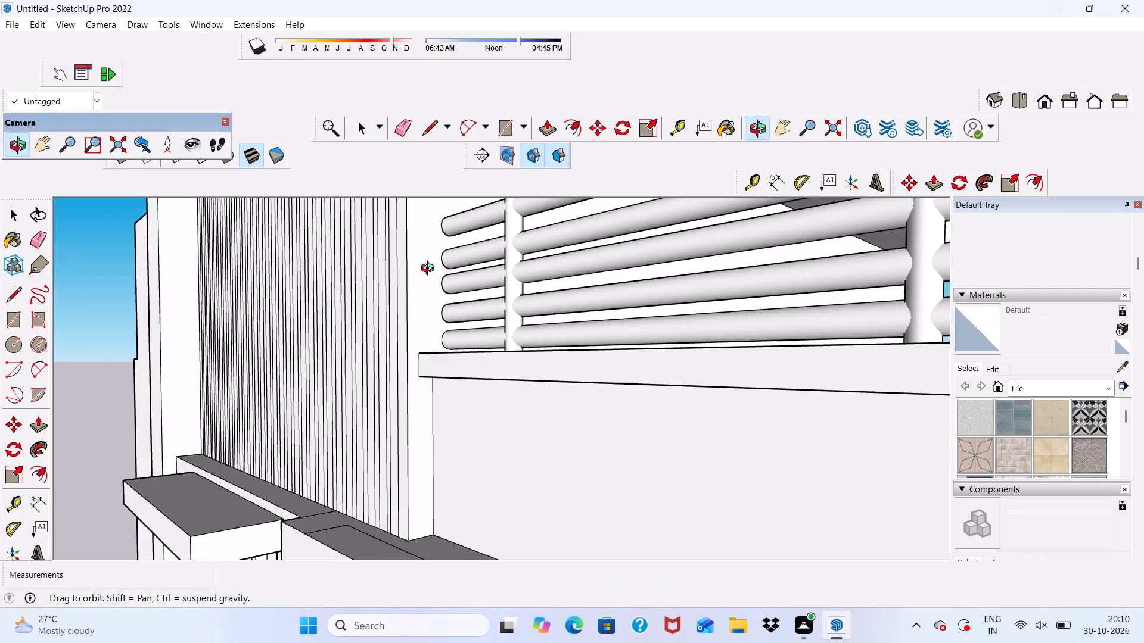
middle_click_drag(430, 270, 453, 351)
left_click(493, 133)
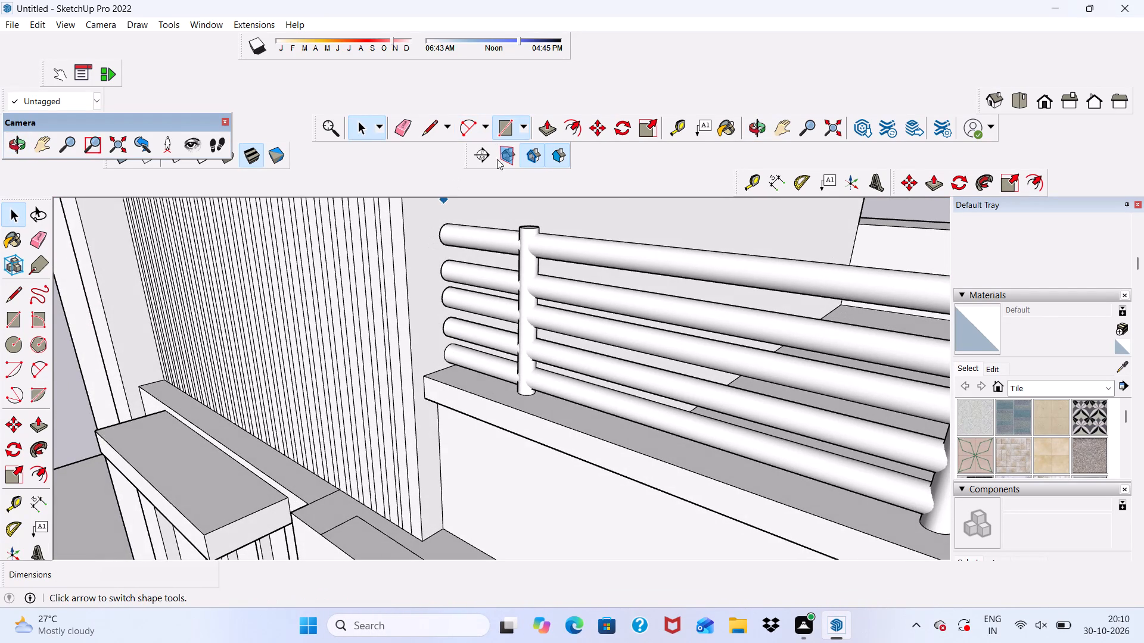
scroll(388, 376, "up", 13)
scroll(397, 382, "down", 2)
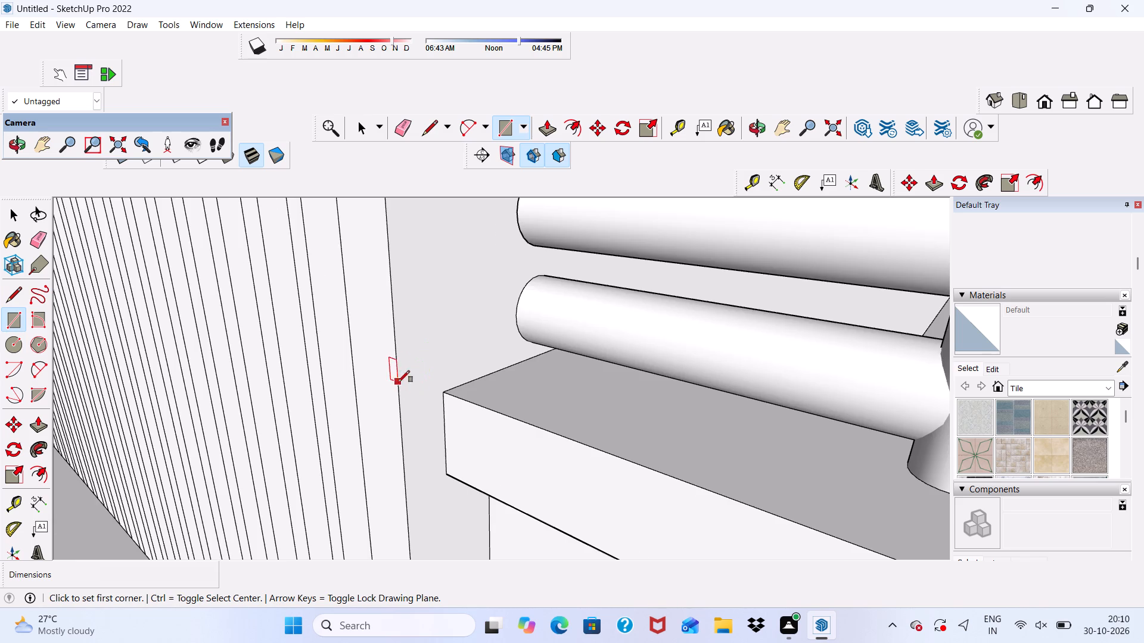
scroll(398, 382, "down", 16)
middle_click_drag(440, 376, 132, 445)
scroll(244, 367, "down", 6)
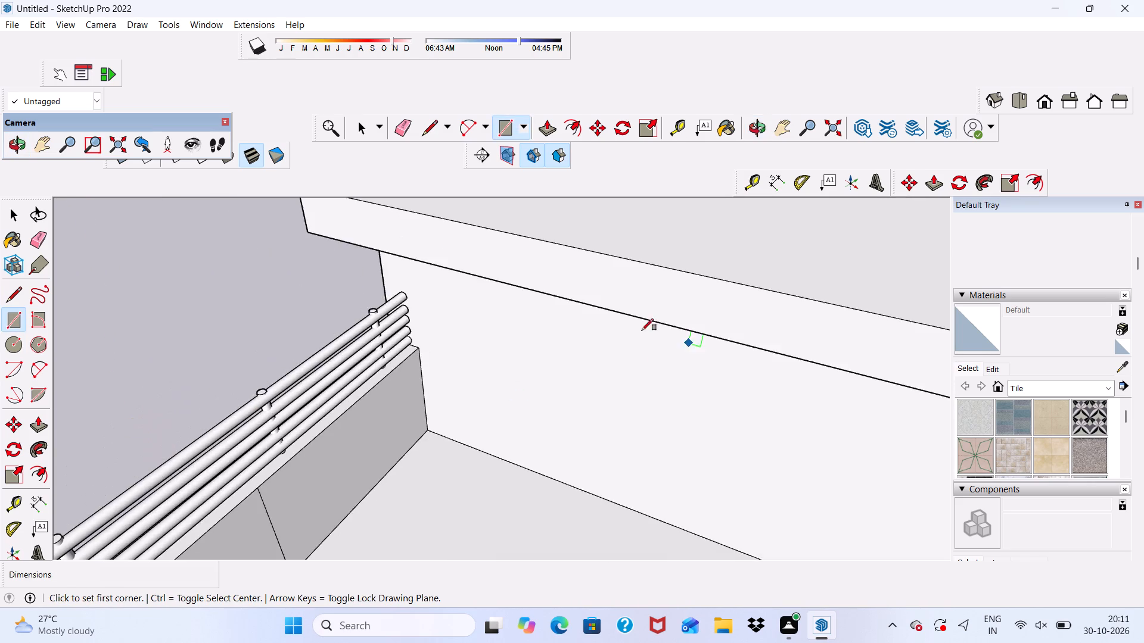
scroll(642, 330, "down", 6)
middle_click_drag(508, 366, 807, 323)
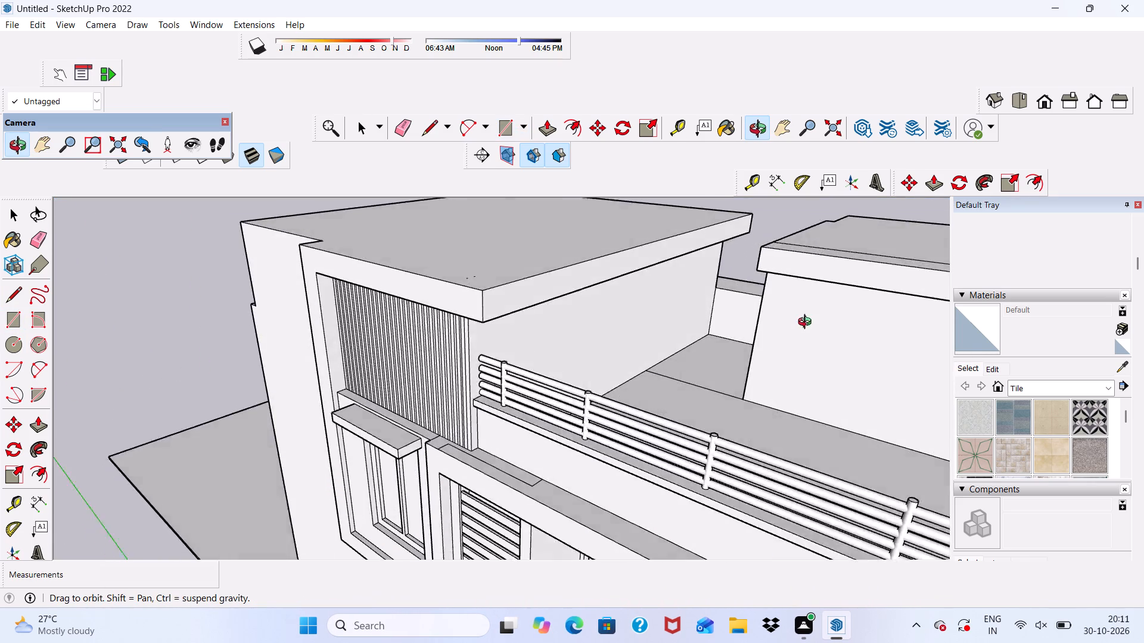
middle_click_drag(807, 323, 789, 311)
scroll(764, 299, "up", 6)
scroll(681, 361, "up", 7)
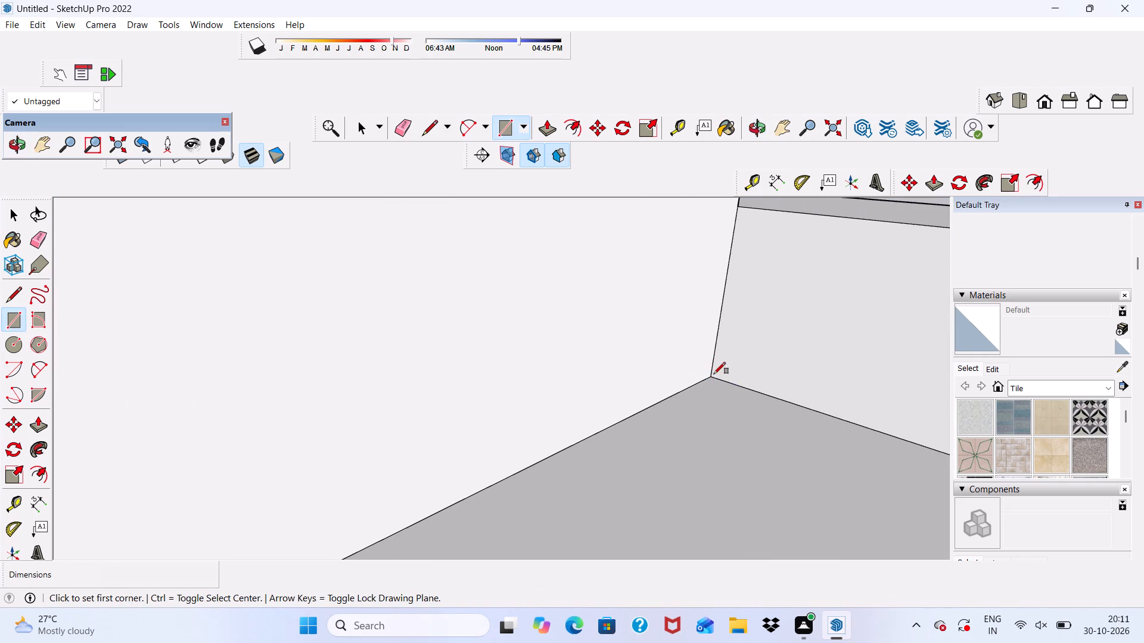
left_click(708, 379)
scroll(665, 323, "down", 10)
scroll(655, 248, "up", 2)
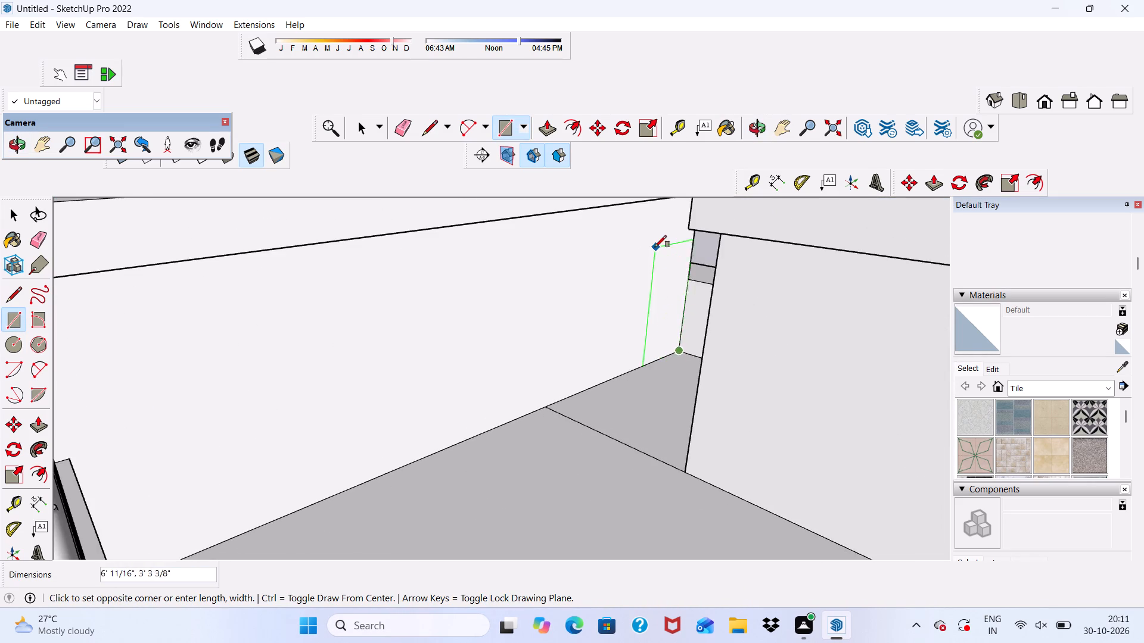
scroll(655, 247, "up", 3)
scroll(655, 247, "down", 6)
scroll(655, 234, "up", 6)
scroll(655, 234, "down", 1)
middle_click_drag(655, 234, 670, 158)
scroll(670, 158, "up", 1)
scroll(660, 209, "down", 6)
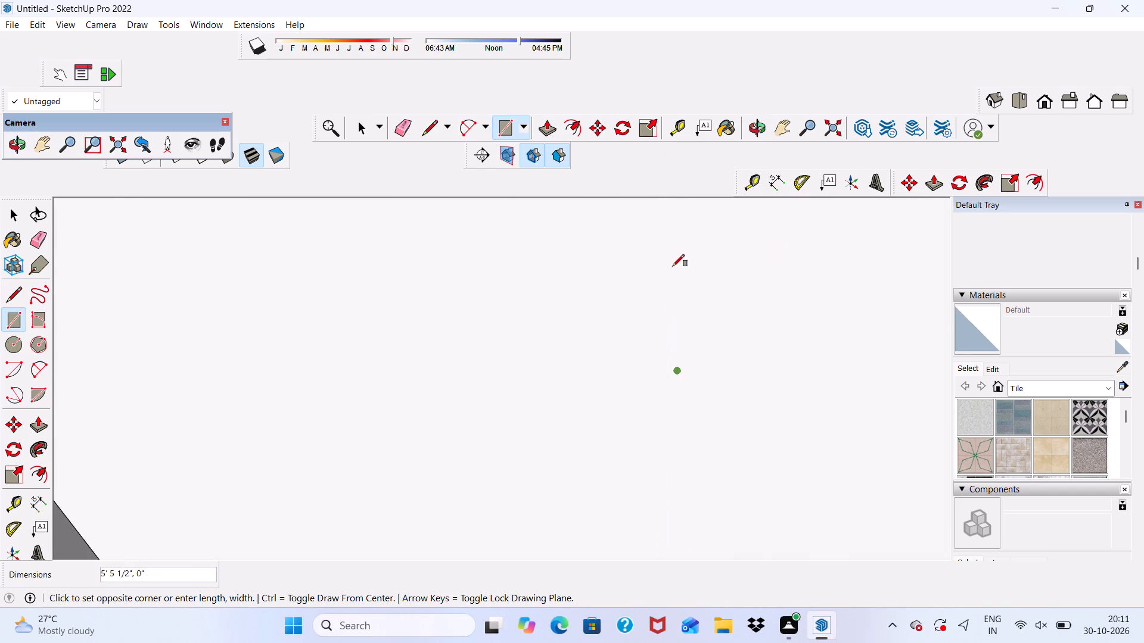
scroll(673, 266, "down", 14)
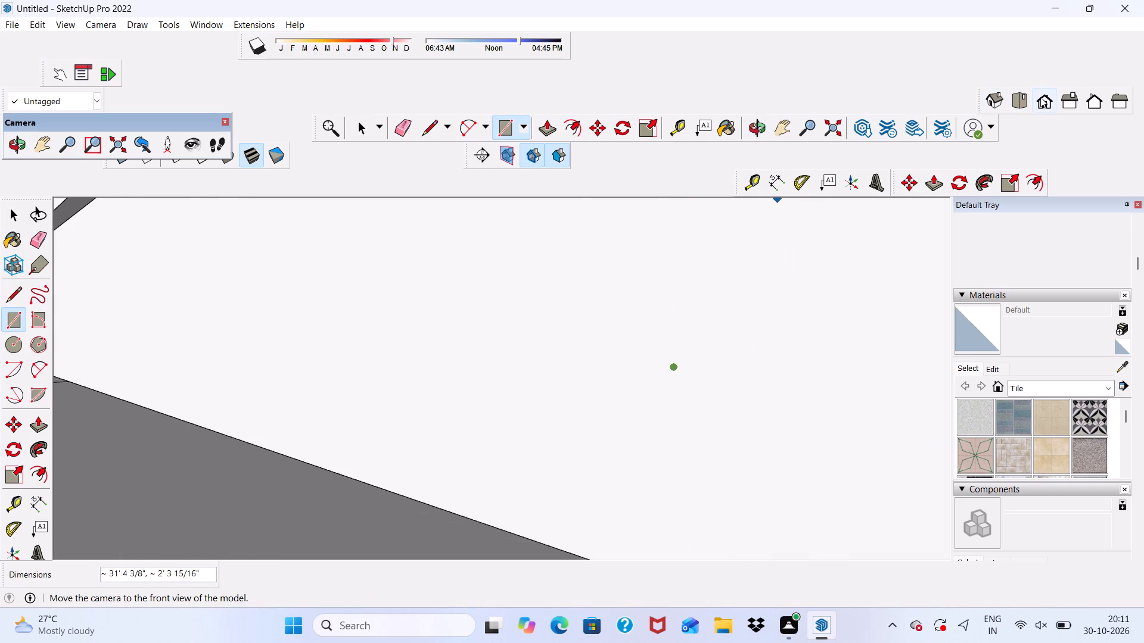
left_click(1040, 97)
scroll(883, 198, "down", 11)
scroll(634, 267, "down", 11)
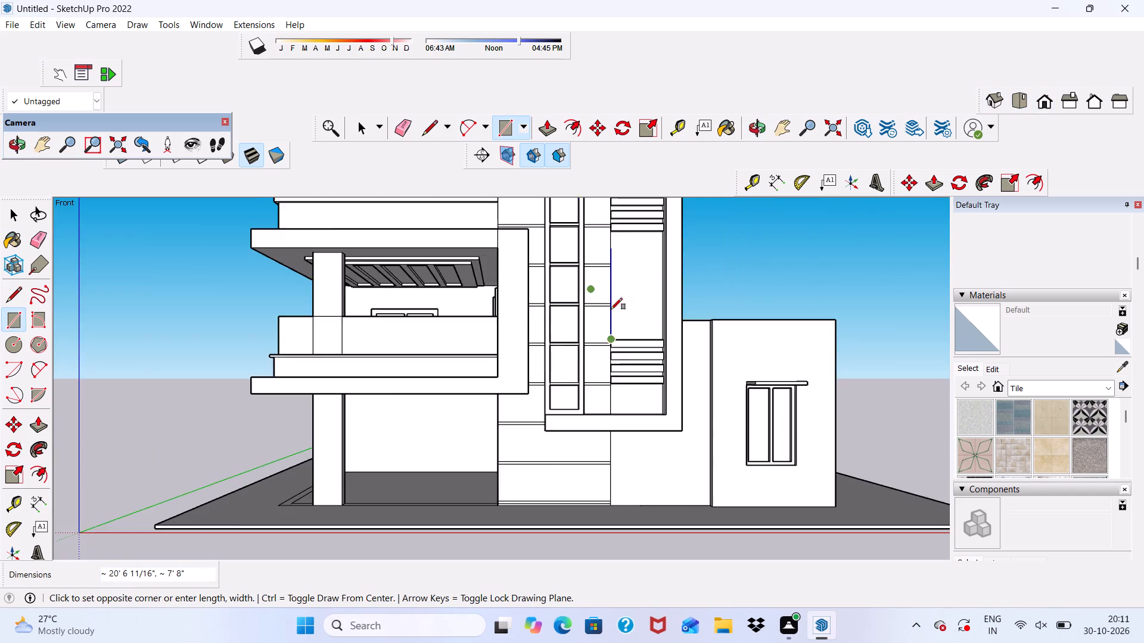
scroll(611, 310, "down", 5)
scroll(607, 261, "down", 5)
scroll(557, 189, "up", 10)
scroll(552, 242, "down", 1)
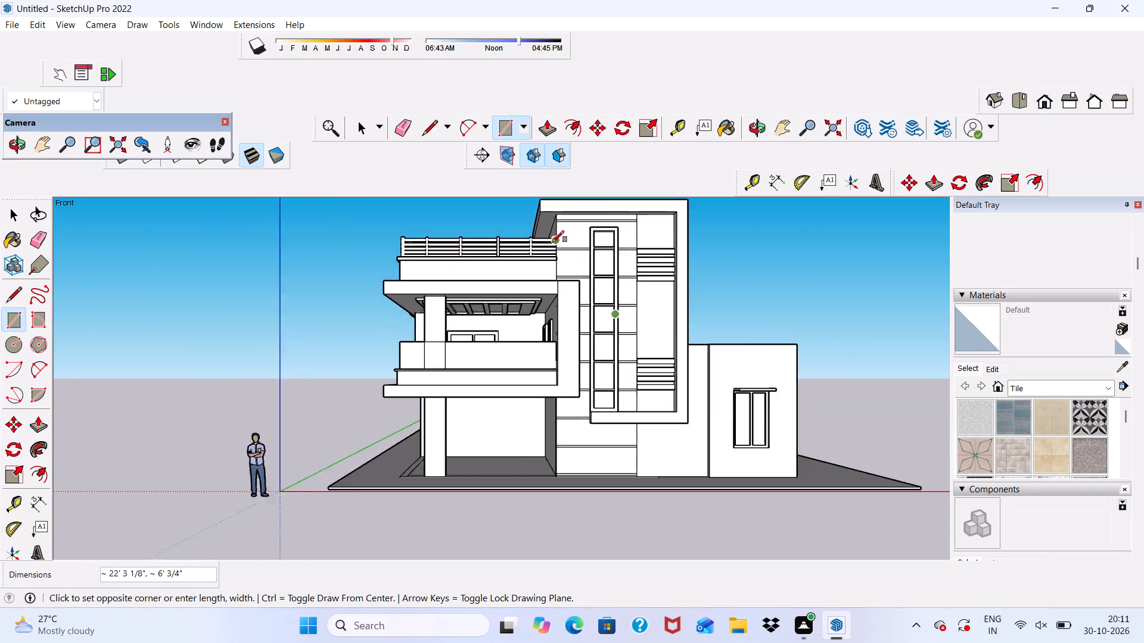
middle_click_drag(552, 242, 722, 311)
scroll(487, 221, "up", 12)
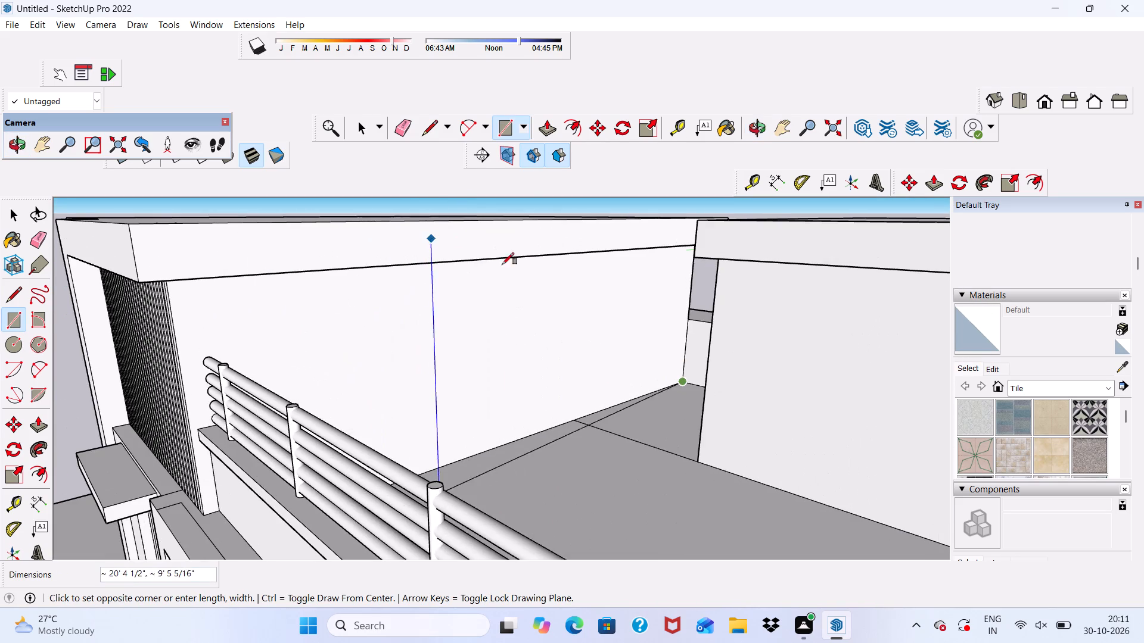
middle_click_drag(572, 279, 637, 264)
scroll(637, 264, "up", 5)
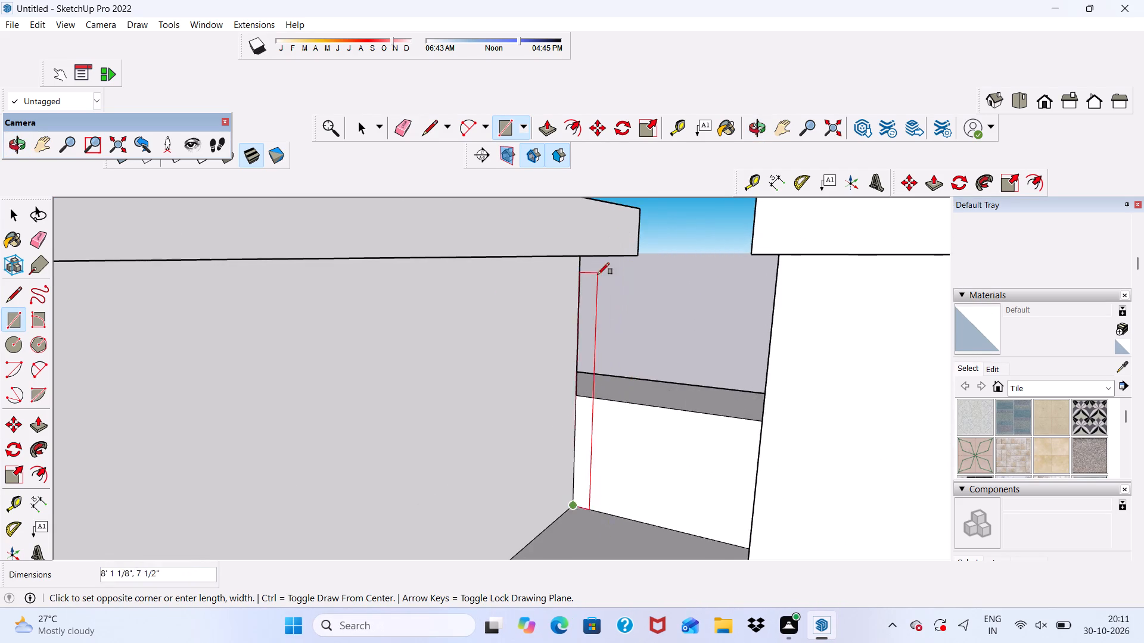
scroll(598, 273, "up", 4)
scroll(518, 204, "down", 4)
scroll(519, 213, "up", 1)
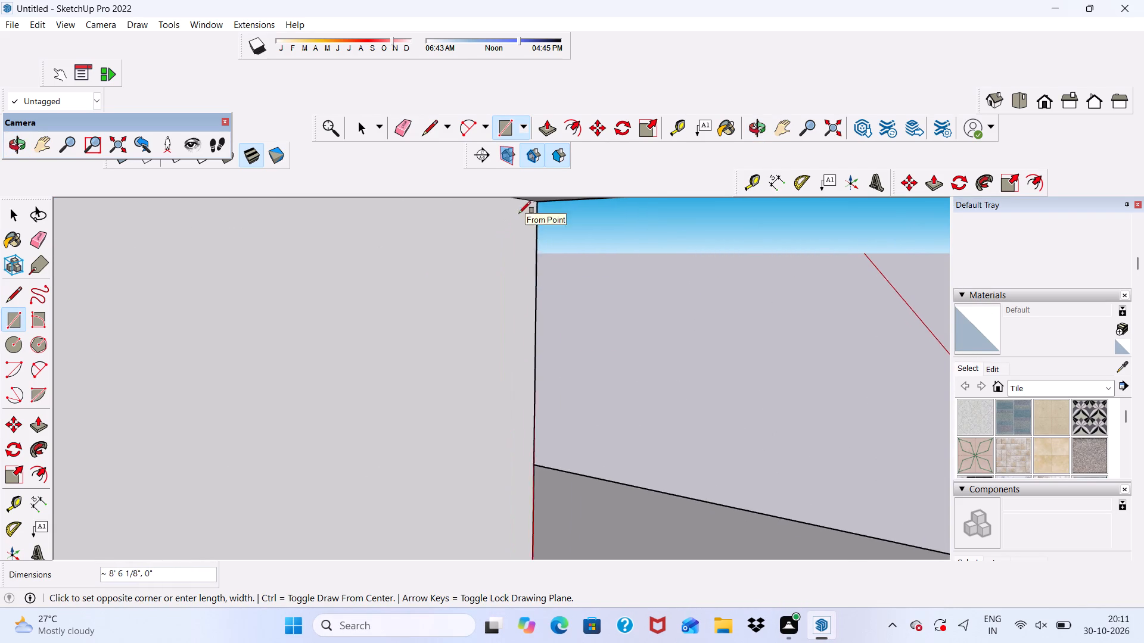
scroll(519, 213, "up", 1)
left_click(516, 199)
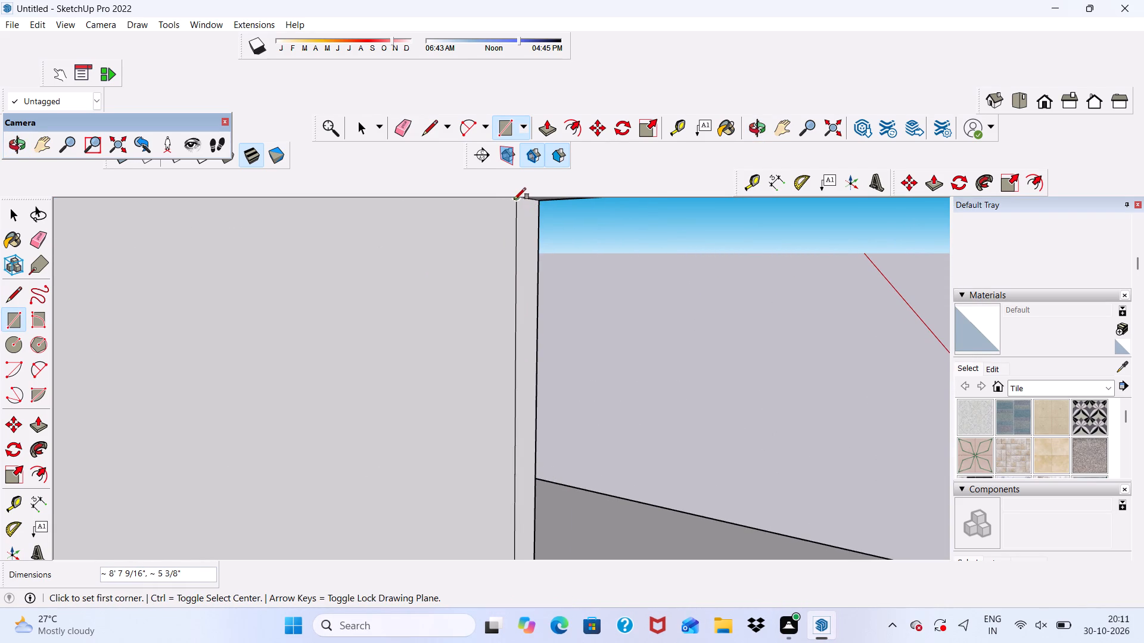
Copy the new strip with its edges along the terrace side wall toward the front by about 8 1/4".
scroll(512, 221, "down", 5)
scroll(529, 295, "down", 3)
key("space")
scroll(529, 295, "up", 4)
double_click(516, 295)
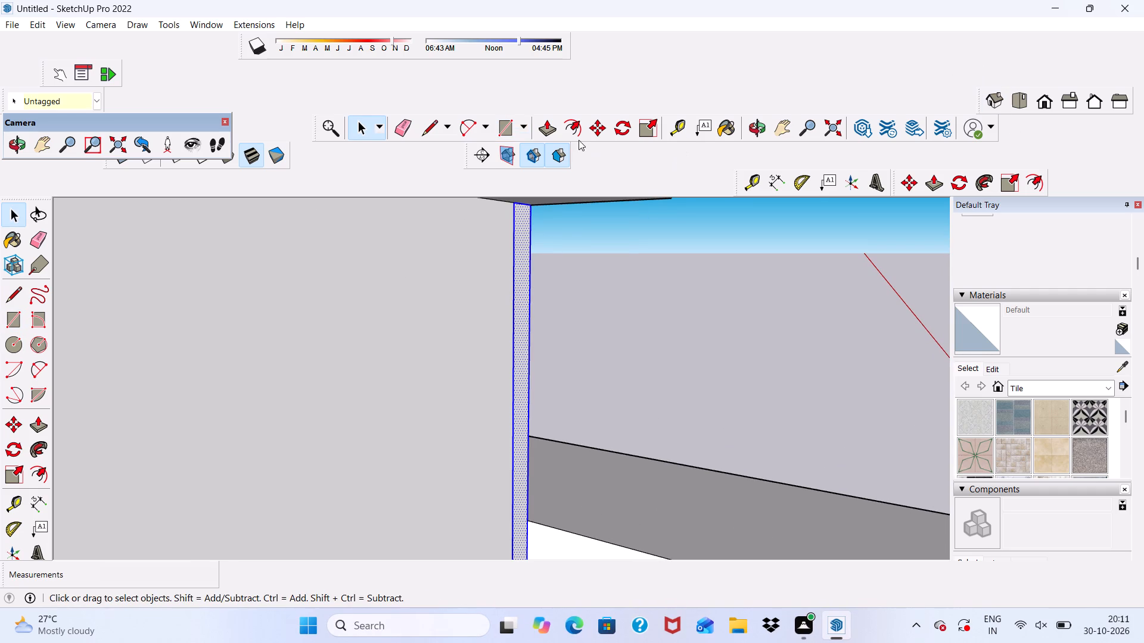
left_click_drag(598, 127, 598, 132)
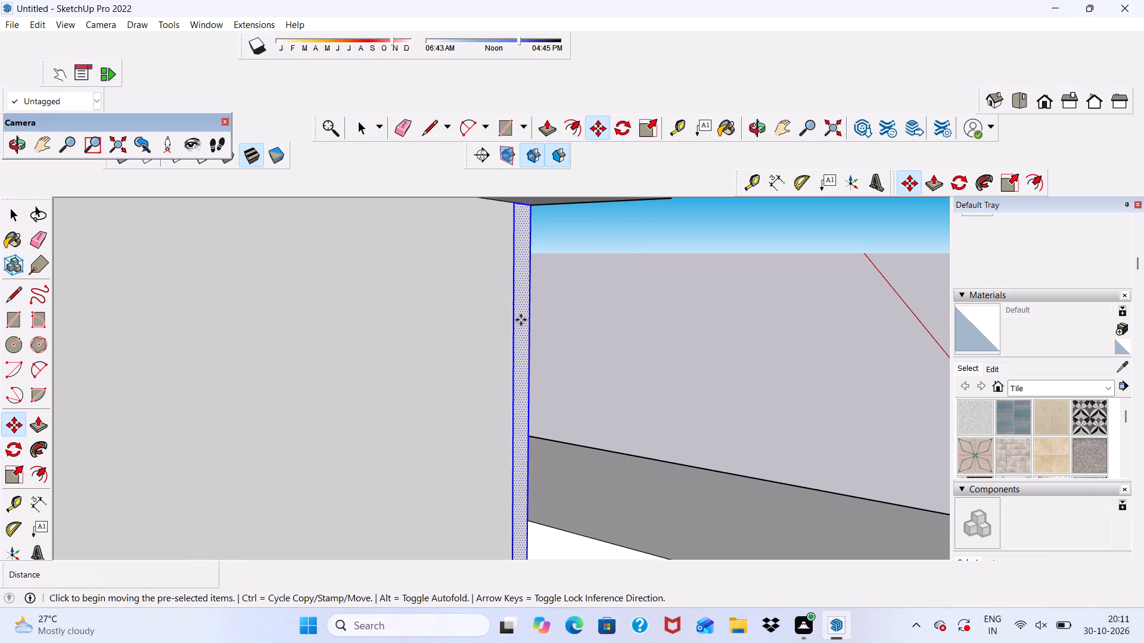
left_click(521, 320)
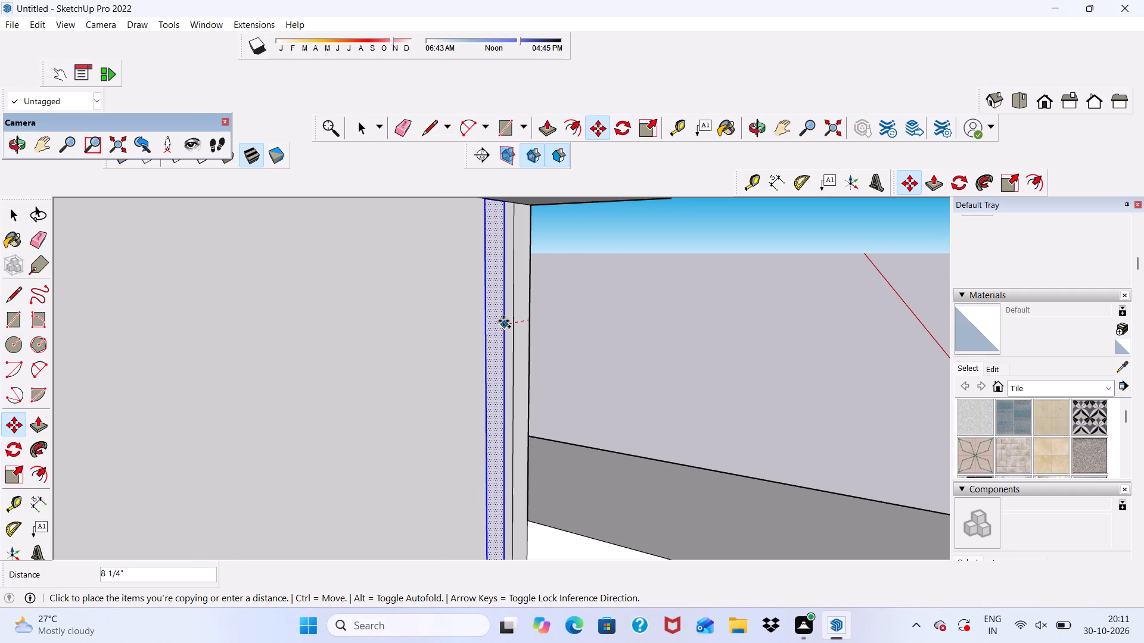
left_click(503, 321)
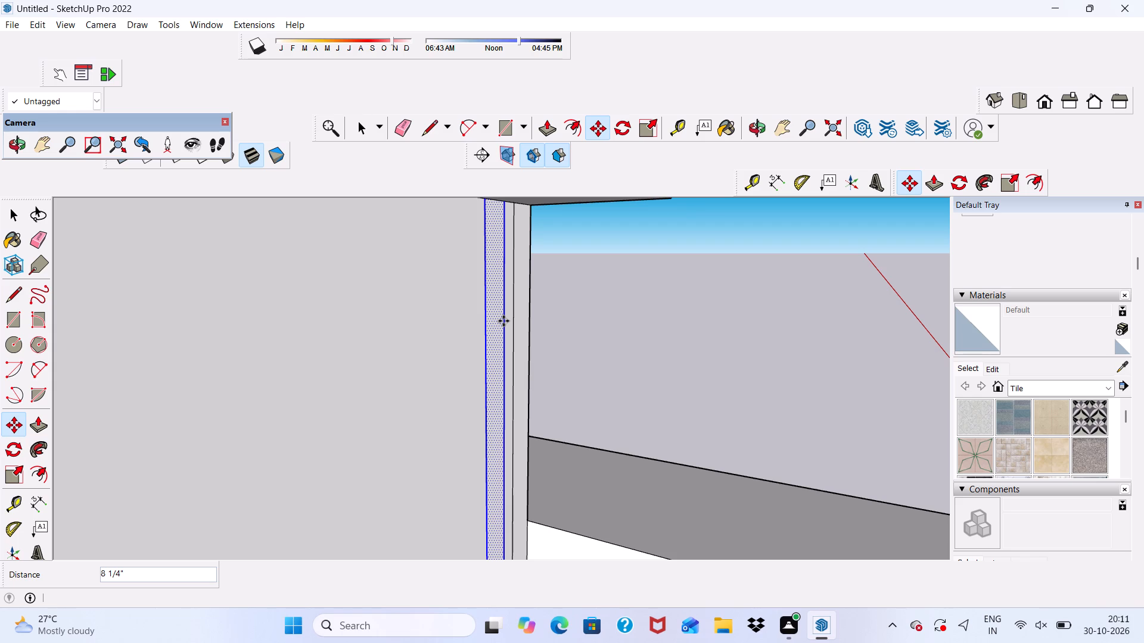
Repeat the strip copy as a linear array of 50 at the same spacing.
key("shift+asterisk")
type("50")
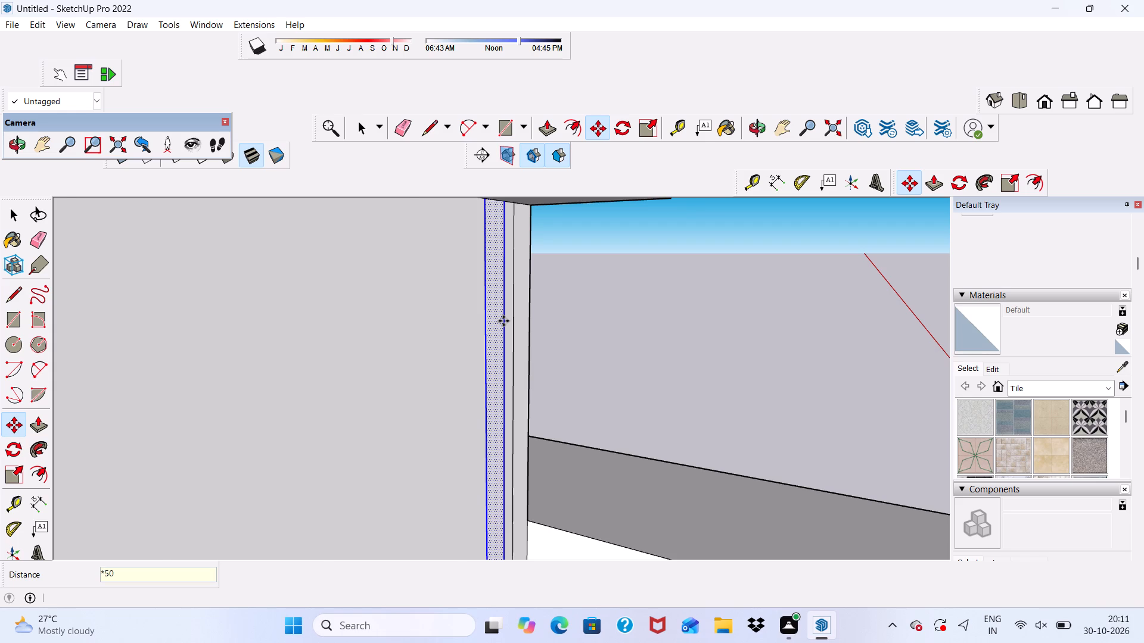
key("Return")
Erase the vertical edges of the surplus strips that overshoot the side wall's front corner, starting with those nearest the corner.
scroll(473, 274, "down", 16)
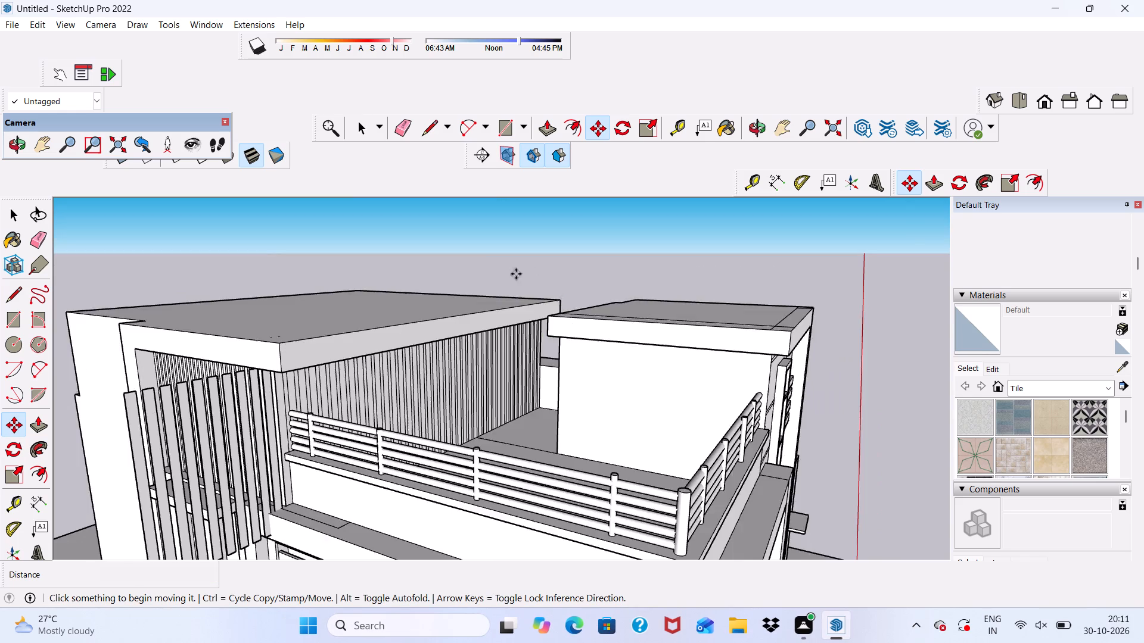
scroll(516, 274, "down", 3)
scroll(426, 374, "up", 11)
middle_click_drag(422, 339, 371, 374)
key("space")
scroll(363, 302, "up", 5)
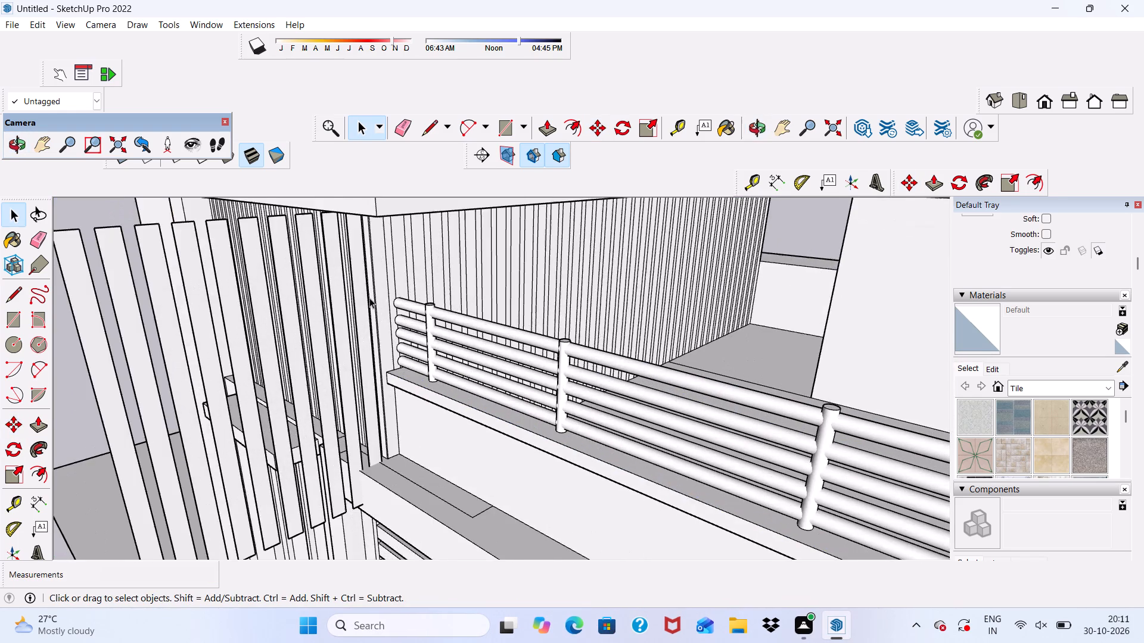
scroll(370, 298, "up", 3)
scroll(370, 298, "down", 6)
middle_click_drag(402, 382, 407, 399)
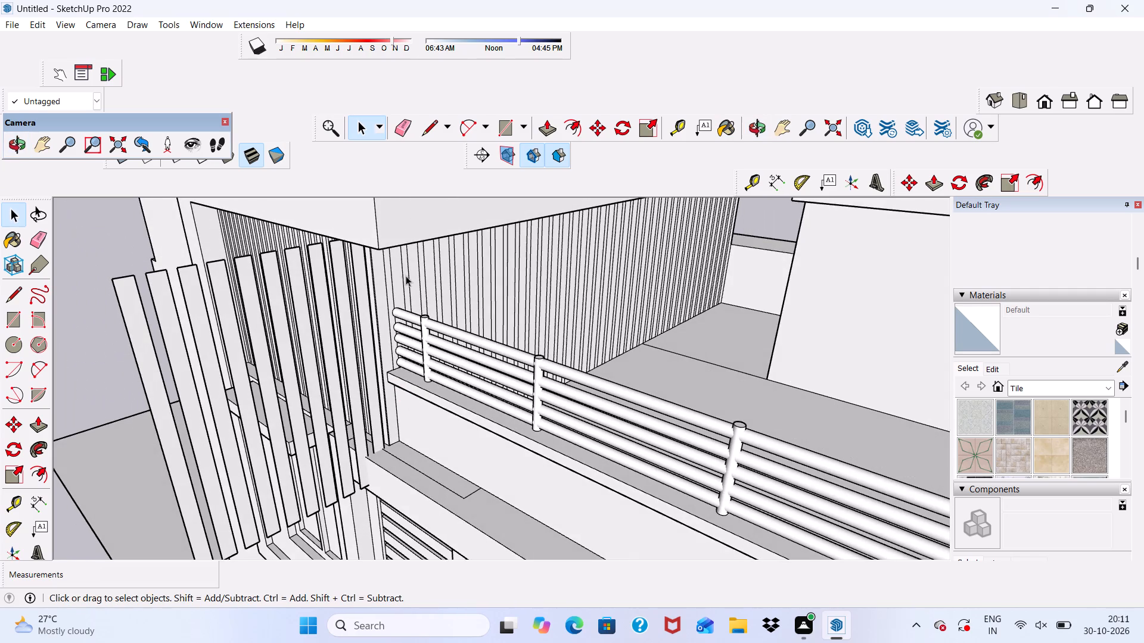
left_click(405, 117)
scroll(369, 282, "up", 4)
middle_click_drag(374, 273, 405, 267)
scroll(405, 263, "up", 8)
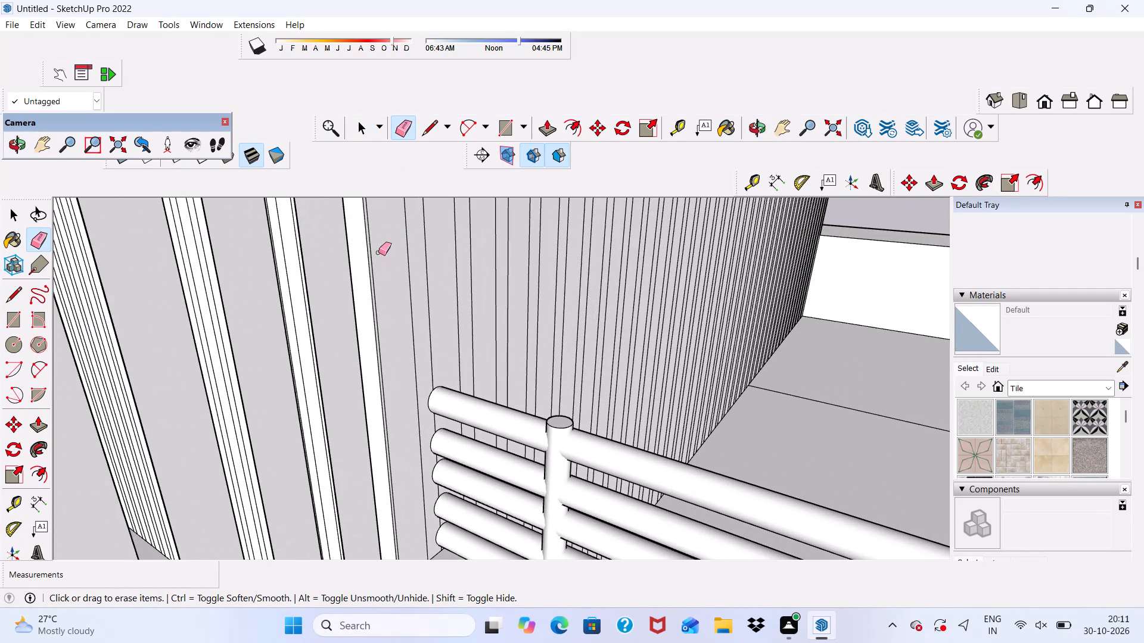
scroll(375, 261, "down", 6)
scroll(378, 340, "up", 6)
left_click(357, 323)
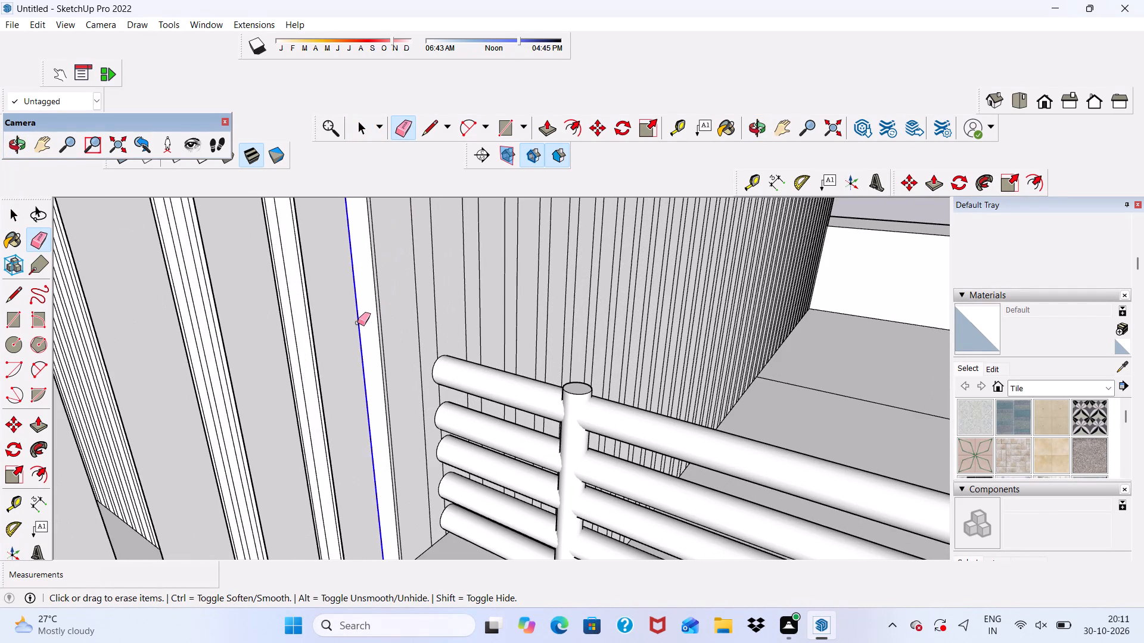
scroll(317, 355, "down", 5)
middle_click_drag(214, 364, 601, 331)
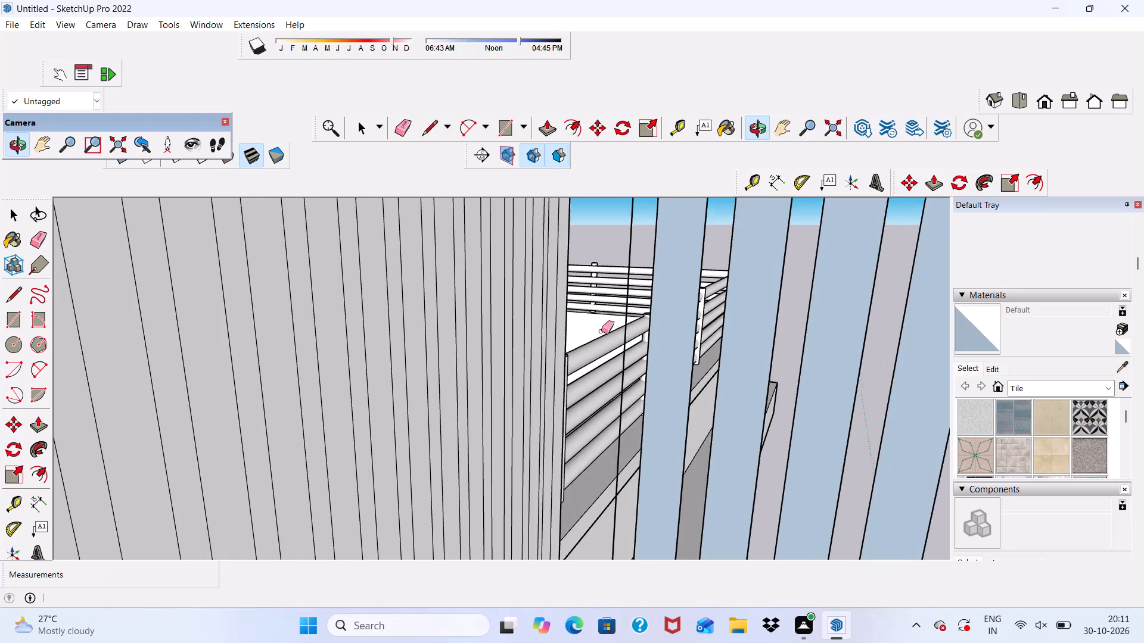
scroll(603, 330, "up", 3)
scroll(618, 335, "down", 5)
left_click_drag(643, 292, 654, 288)
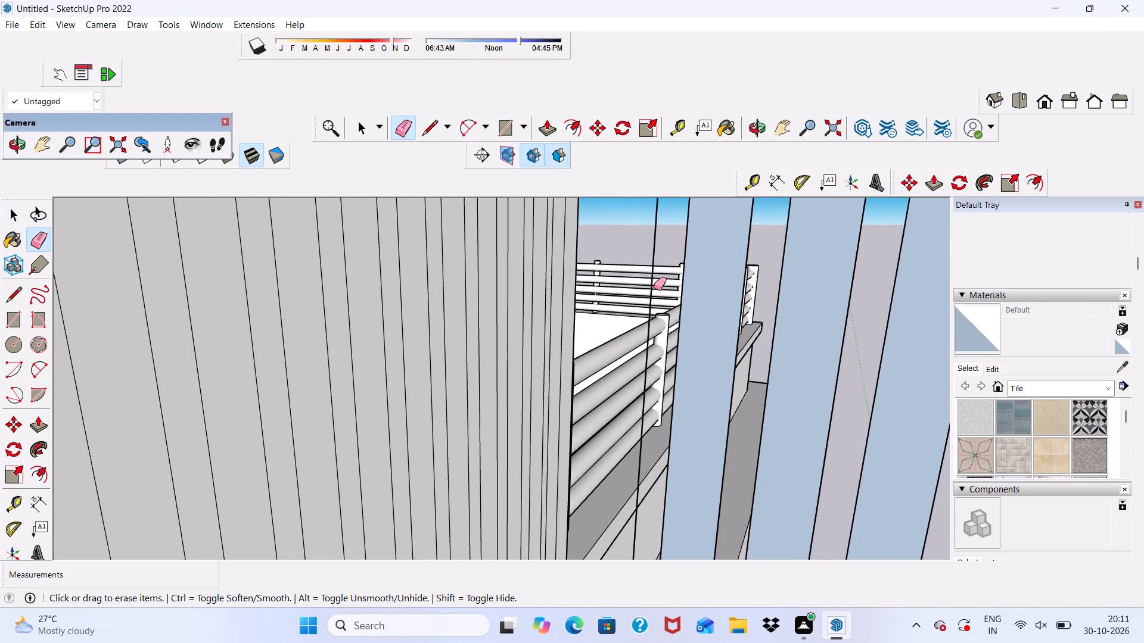
left_click_drag(654, 288, 654, 287)
left_click_drag(690, 216, 742, 208)
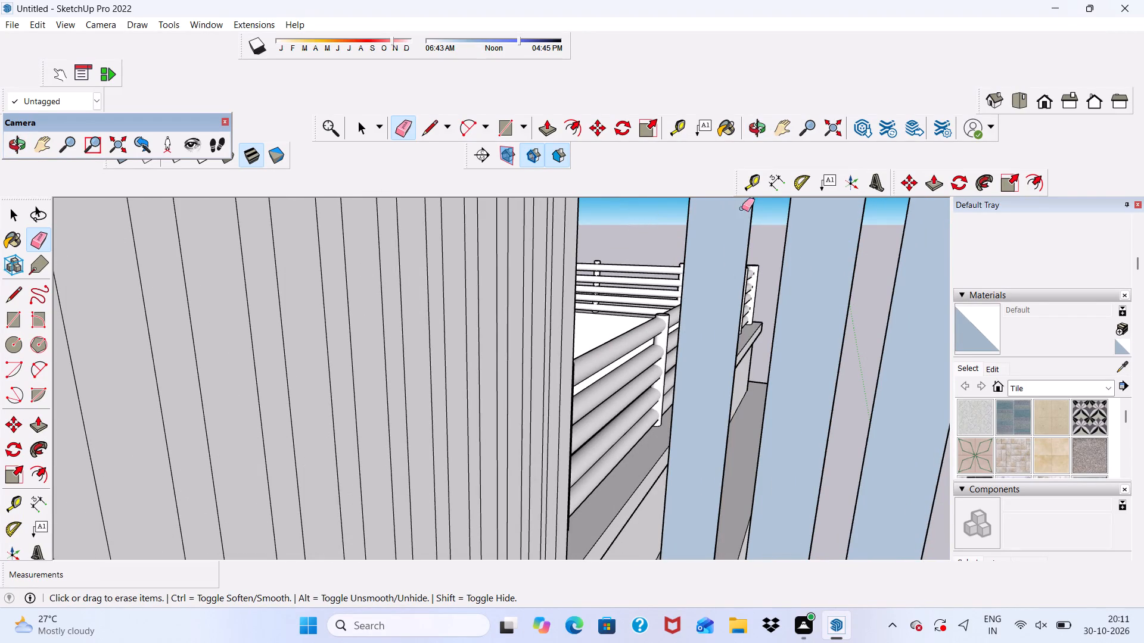
left_click_drag(742, 208, 770, 221)
left_click_drag(694, 214, 683, 214)
left_click_drag(769, 226, 791, 224)
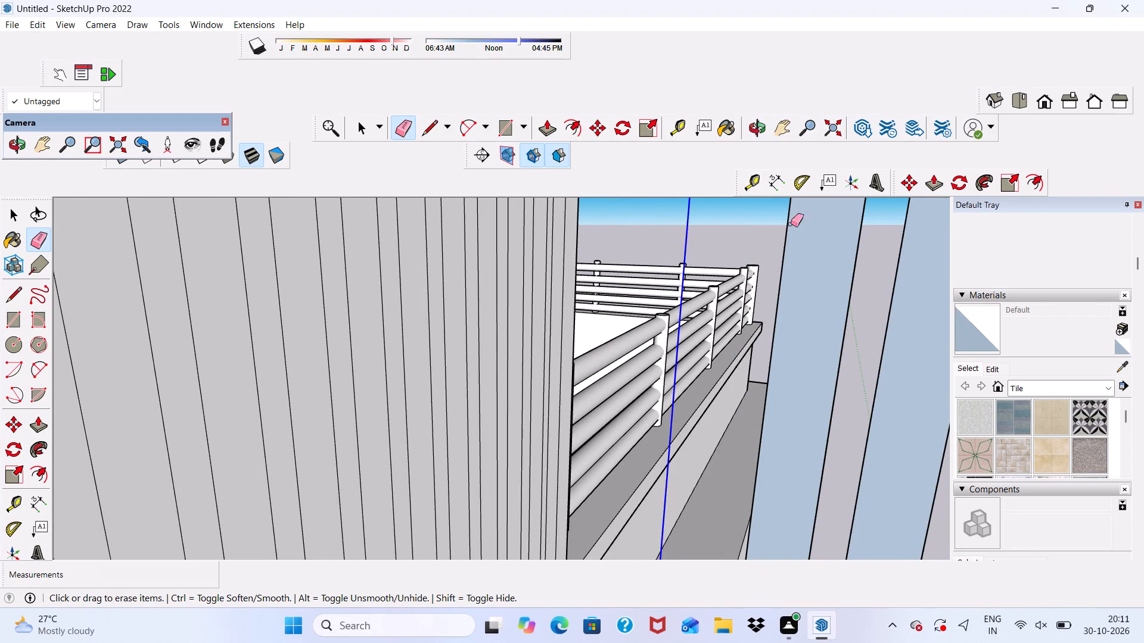
left_click_drag(791, 224, 897, 252)
Erase the long vertical edges of the remaining surplus strips floating farther out in front of the building.
scroll(749, 260, "down", 6)
scroll(775, 304, "up", 3)
left_click_drag(731, 251, 757, 248)
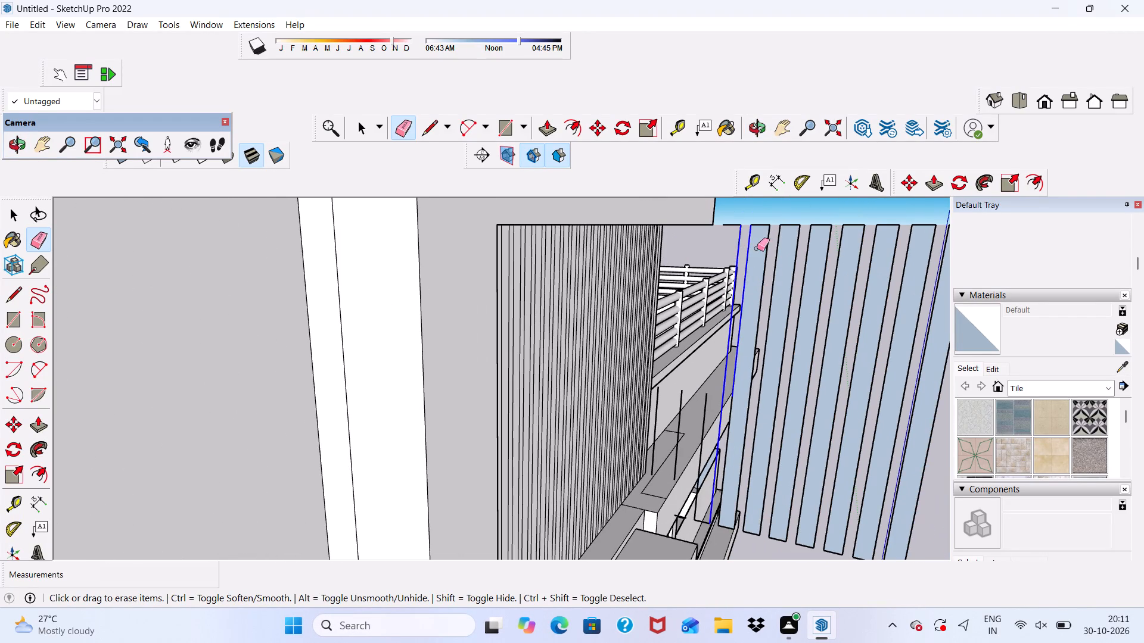
left_click_drag(757, 248, 891, 283)
scroll(794, 269, "down", 5)
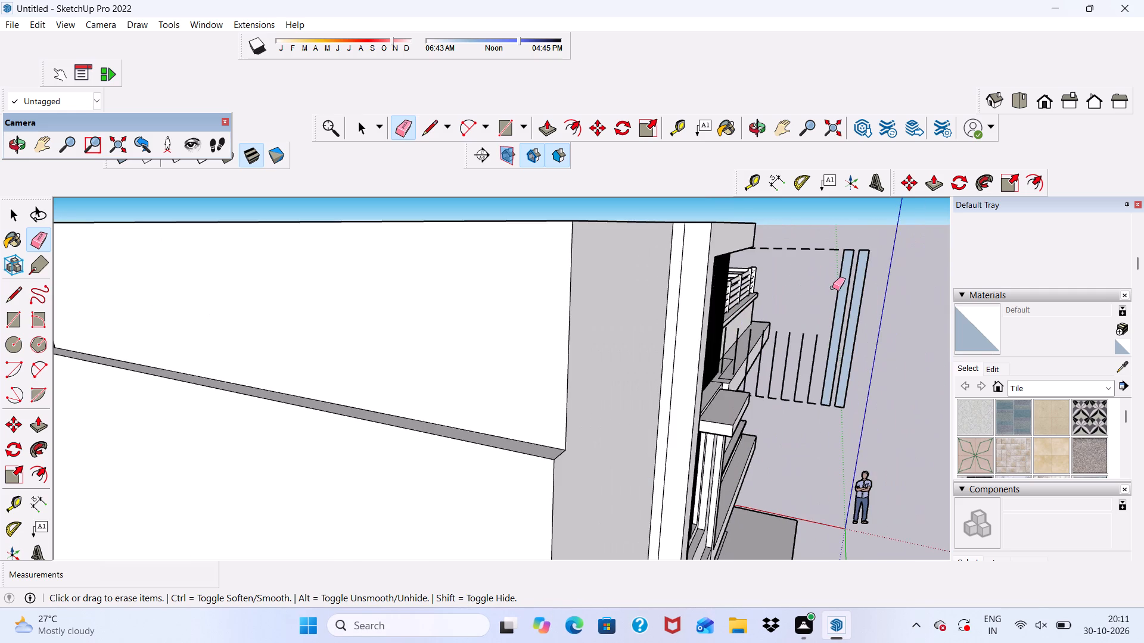
left_click_drag(833, 286, 862, 289)
Erase the remaining long vertical edges of the surplus strips floating in front of the building beside the balcony.
scroll(844, 318, "up", 5)
left_click_drag(843, 320, 776, 388)
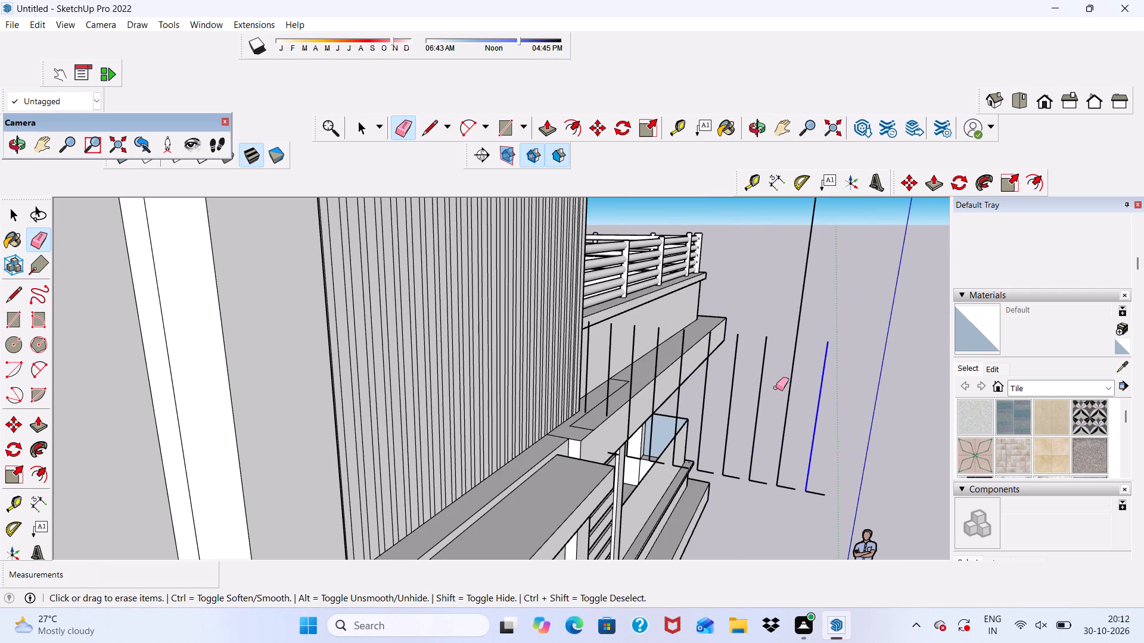
left_click_drag(776, 388, 722, 403)
left_click_drag(791, 308, 820, 315)
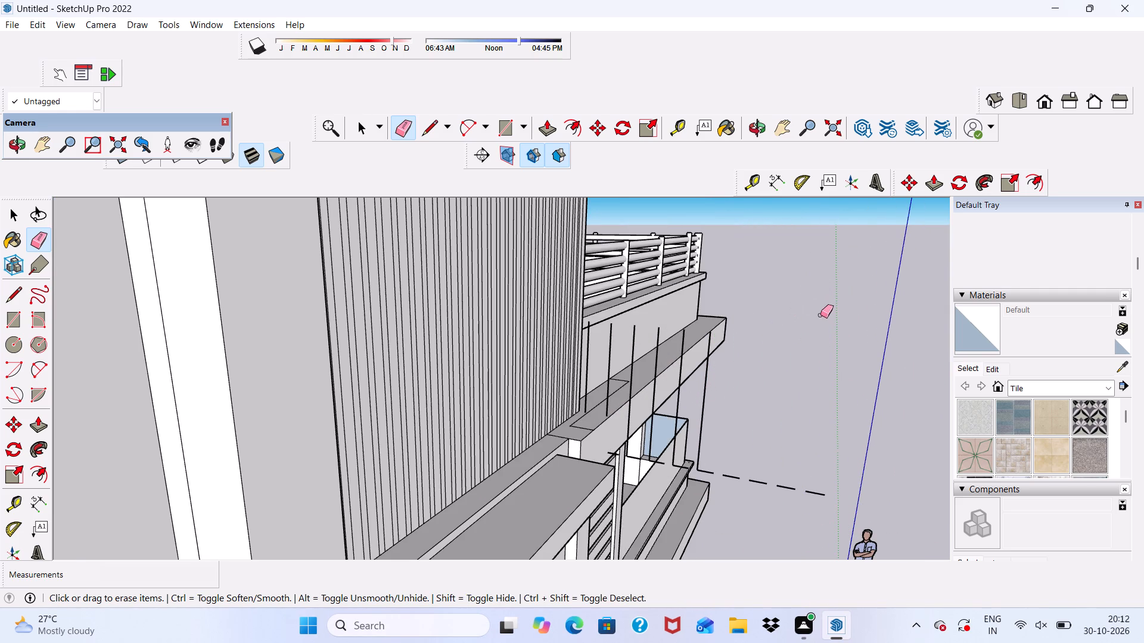
scroll(571, 352, "up", 8)
left_click(597, 360)
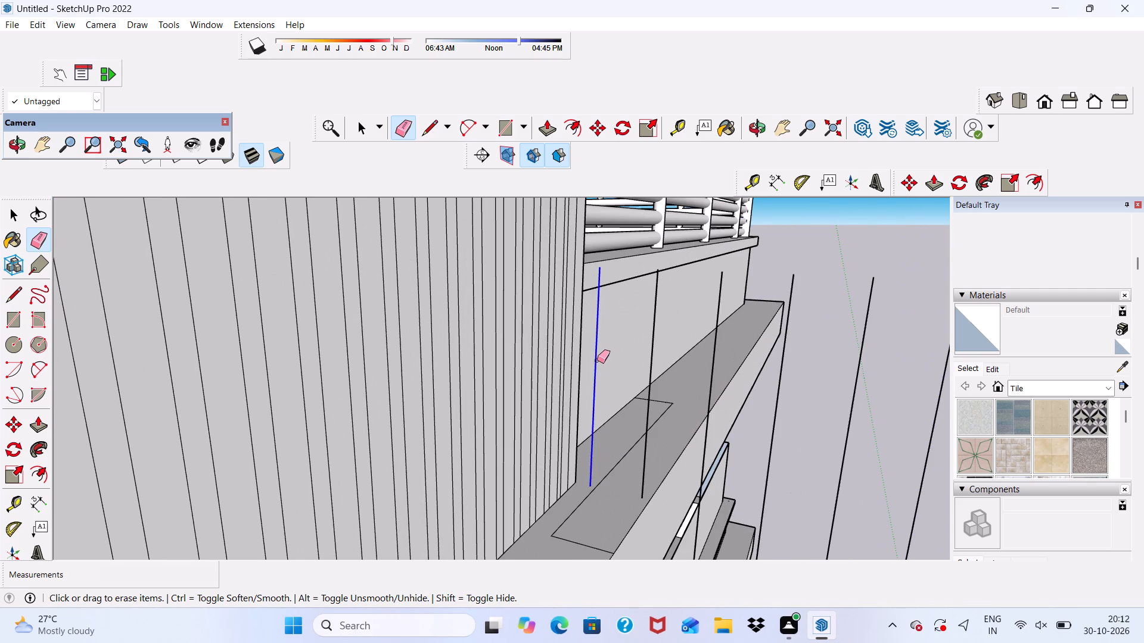
left_click_drag(649, 352, 658, 345)
left_click_drag(698, 348, 713, 348)
left_click_drag(713, 348, 716, 353)
left_click_drag(773, 414, 774, 407)
scroll(755, 345, "down", 6)
scroll(761, 414, "up", 1)
left_click_drag(751, 395, 814, 416)
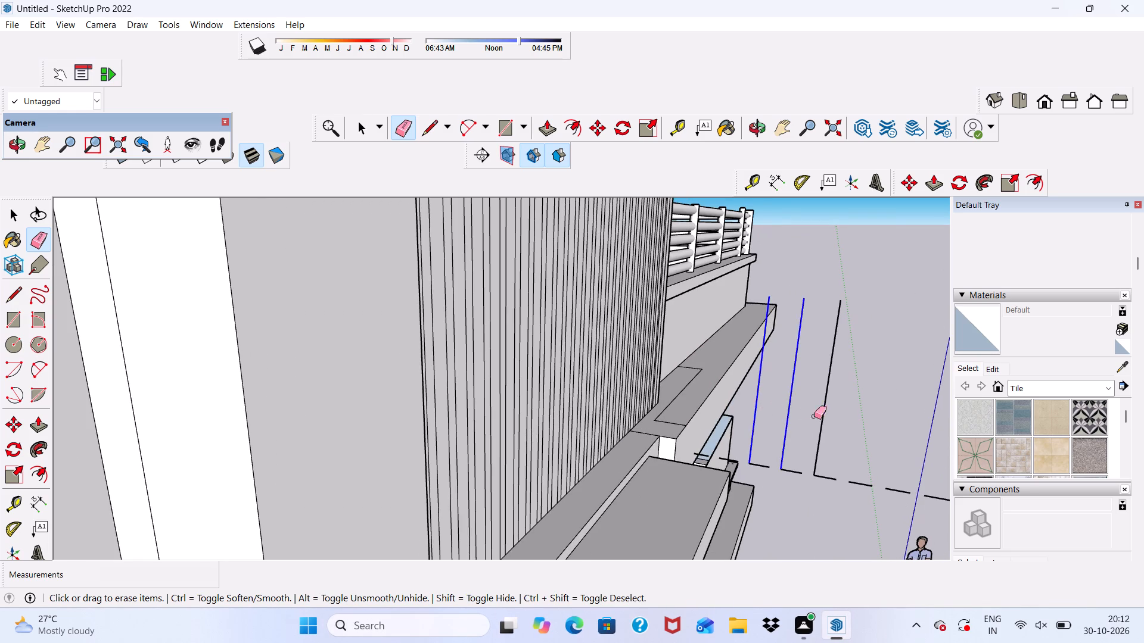
left_click_drag(814, 416, 847, 423)
Erase the row of short horizontal edges left floating at the bottom of the deleted surplus strips.
scroll(760, 477, "down", 1)
scroll(689, 451, "up", 11)
scroll(680, 448, "down", 3)
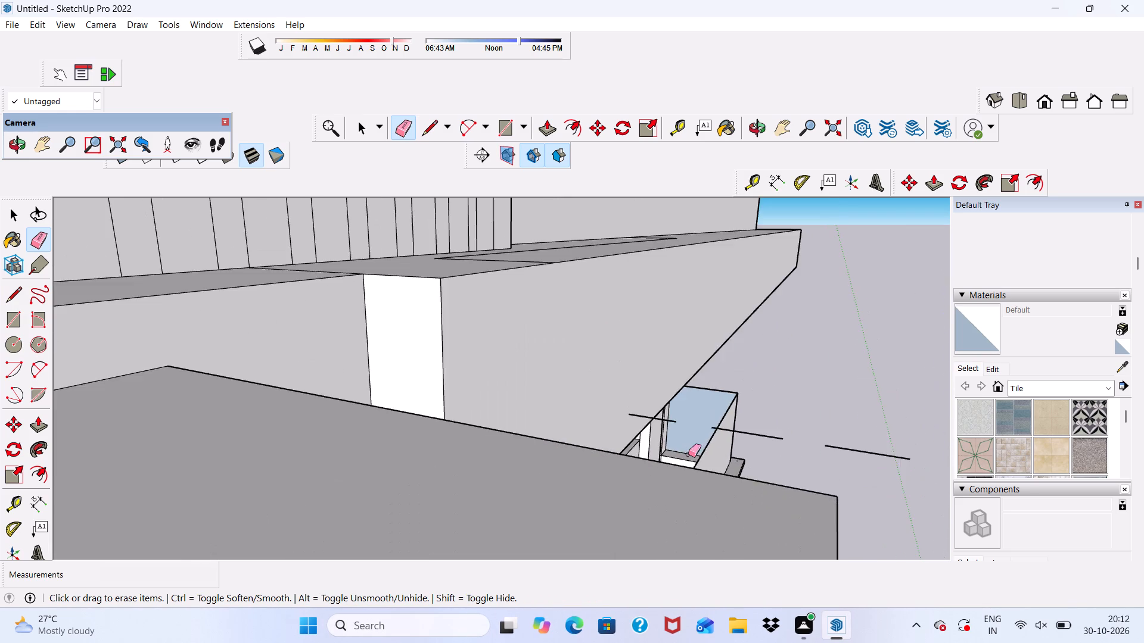
scroll(689, 429, "down", 2)
left_click(661, 423)
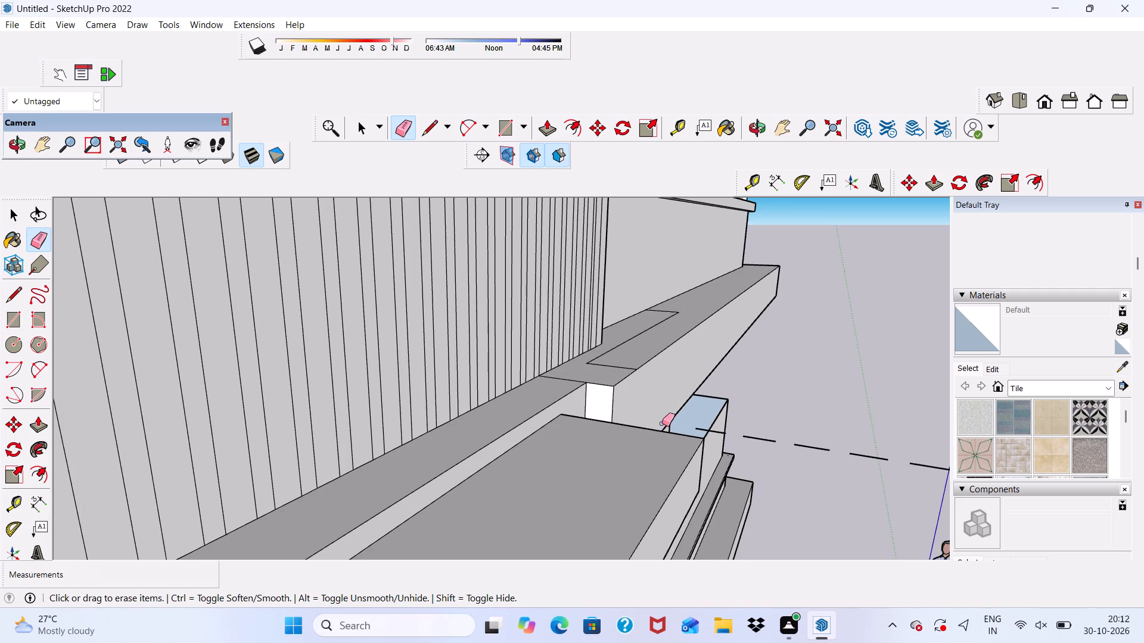
left_click(718, 433)
left_click_drag(754, 431, 755, 435)
left_click_drag(755, 435, 755, 438)
left_click_drag(823, 439, 816, 453)
left_click_drag(871, 444, 875, 472)
scroll(660, 436, "down", 11)
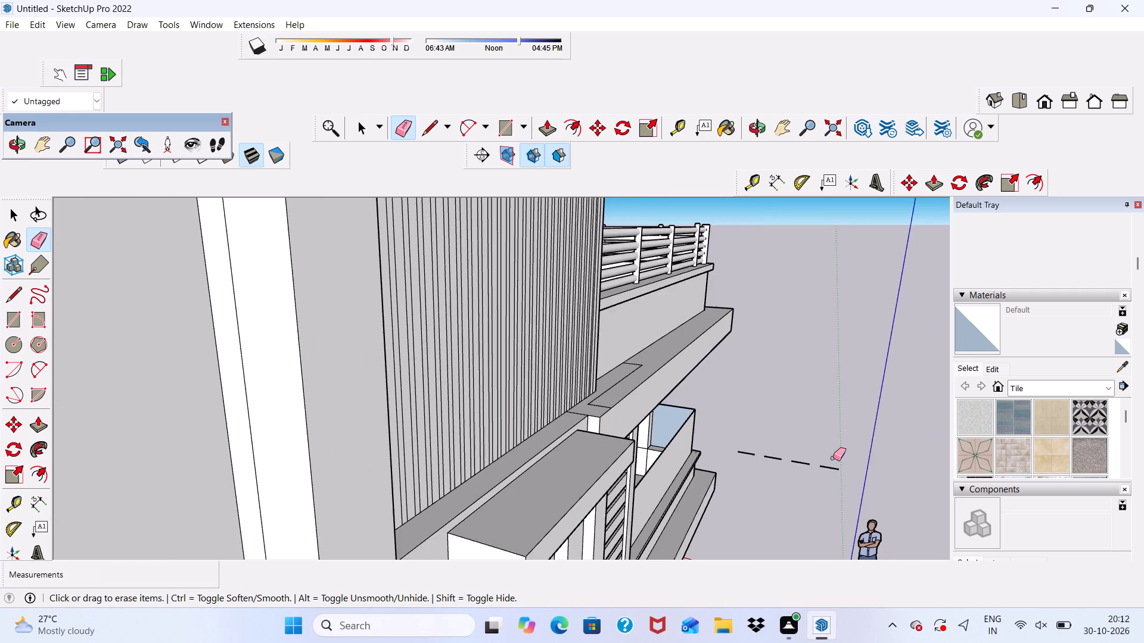
scroll(766, 457, "down", 2)
scroll(756, 465, "up", 1)
left_click_drag(738, 444, 740, 469)
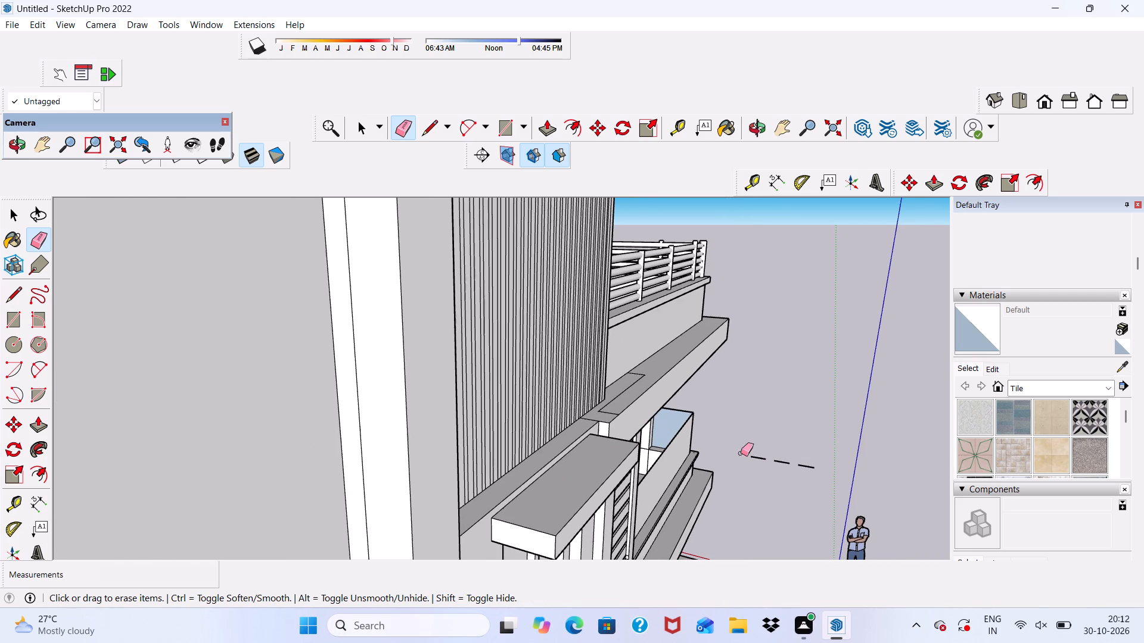
left_click_drag(742, 451, 766, 463)
left_click_drag(763, 457, 792, 472)
left_click_drag(804, 466, 813, 477)
left_click(813, 468)
scroll(806, 448, "down", 5)
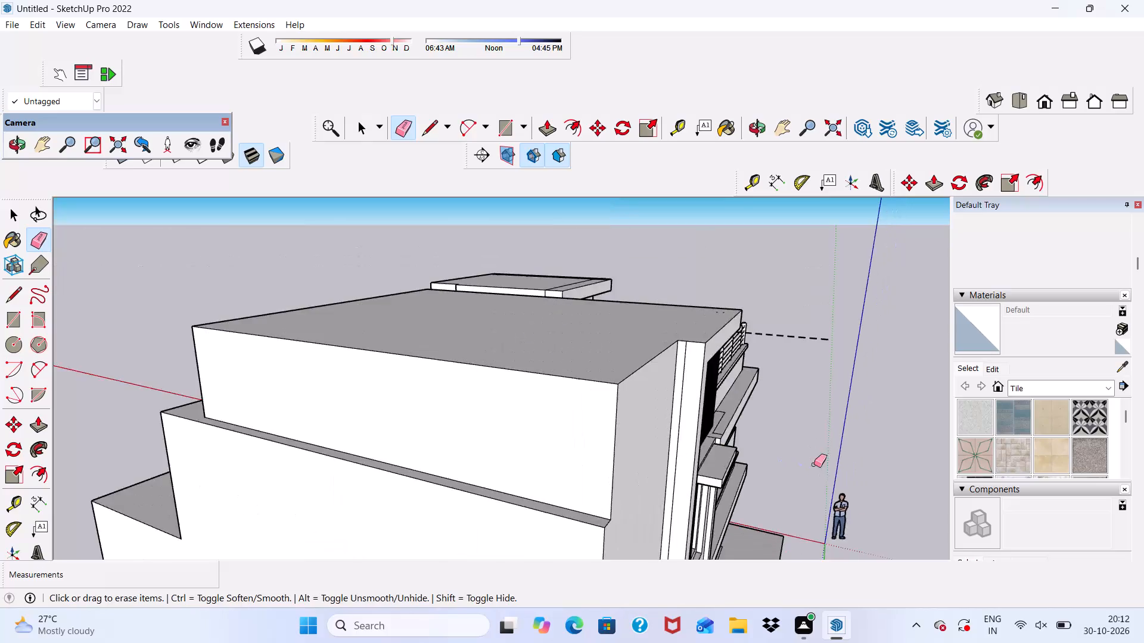
Erase the row of short horizontal edges left floating at roof level from the tops of the deleted surplus strips.
middle_click_drag(814, 464, 756, 469)
scroll(838, 361, "up", 4)
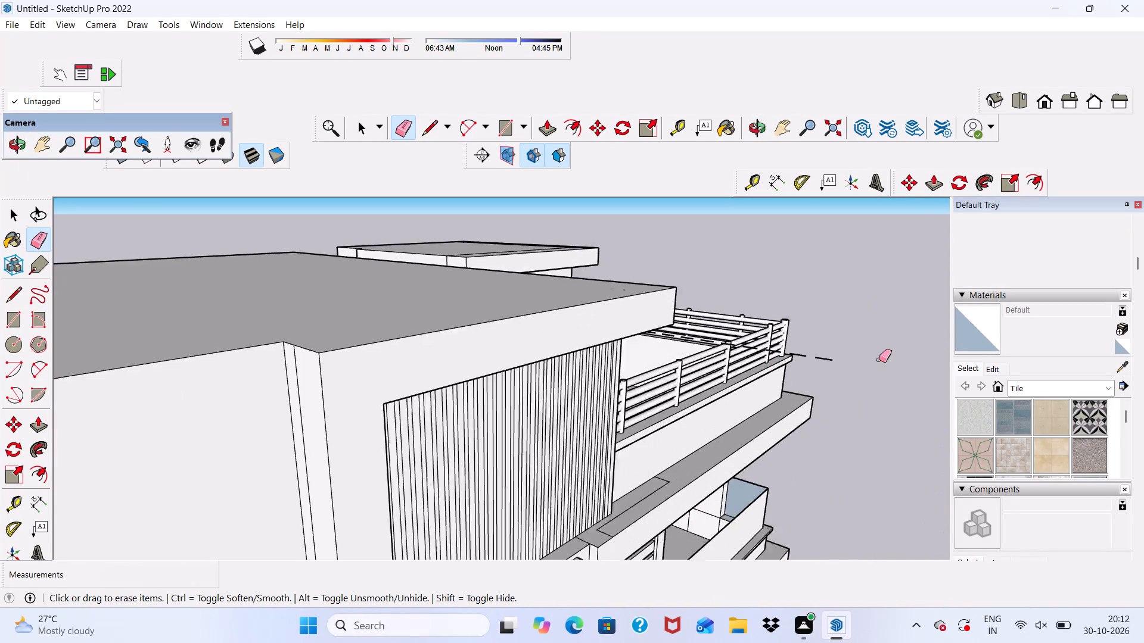
scroll(879, 360, "up", 2)
scroll(742, 373, "up", 1)
scroll(742, 384, "down", 1)
middle_click_drag(743, 389, 803, 376)
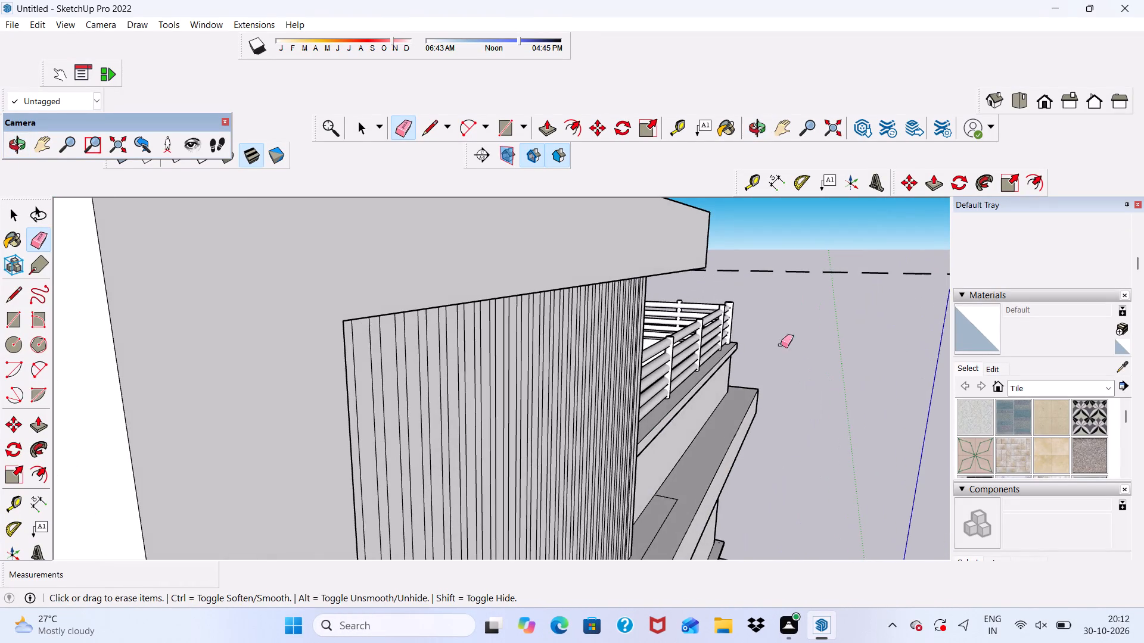
scroll(708, 264, "up", 4)
scroll(686, 291, "down", 3)
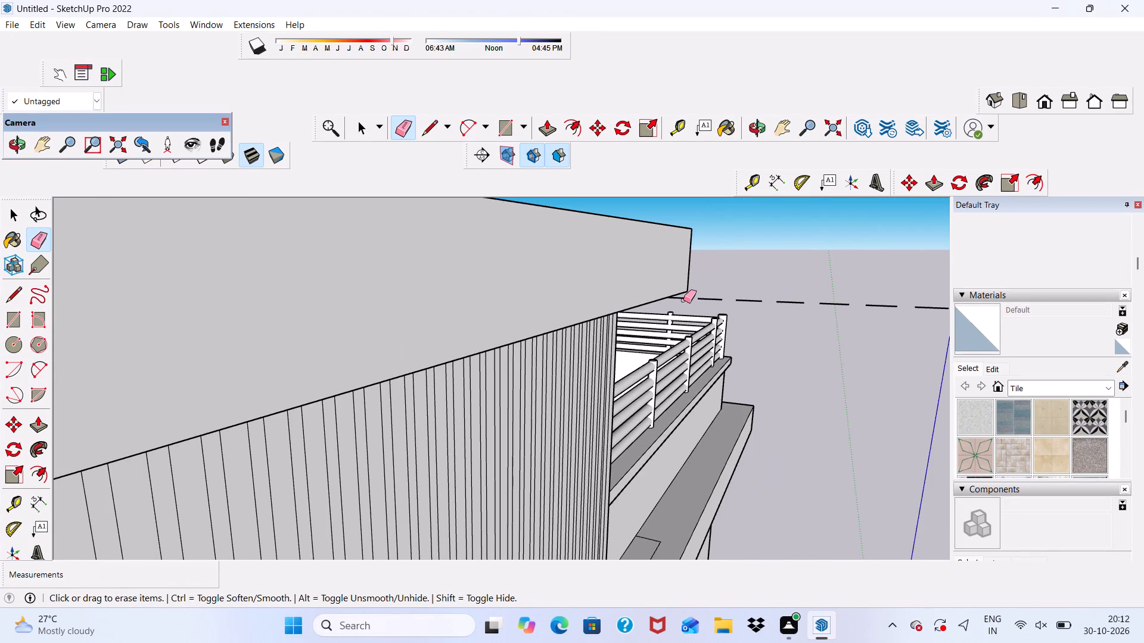
left_click(684, 297)
left_click(707, 295)
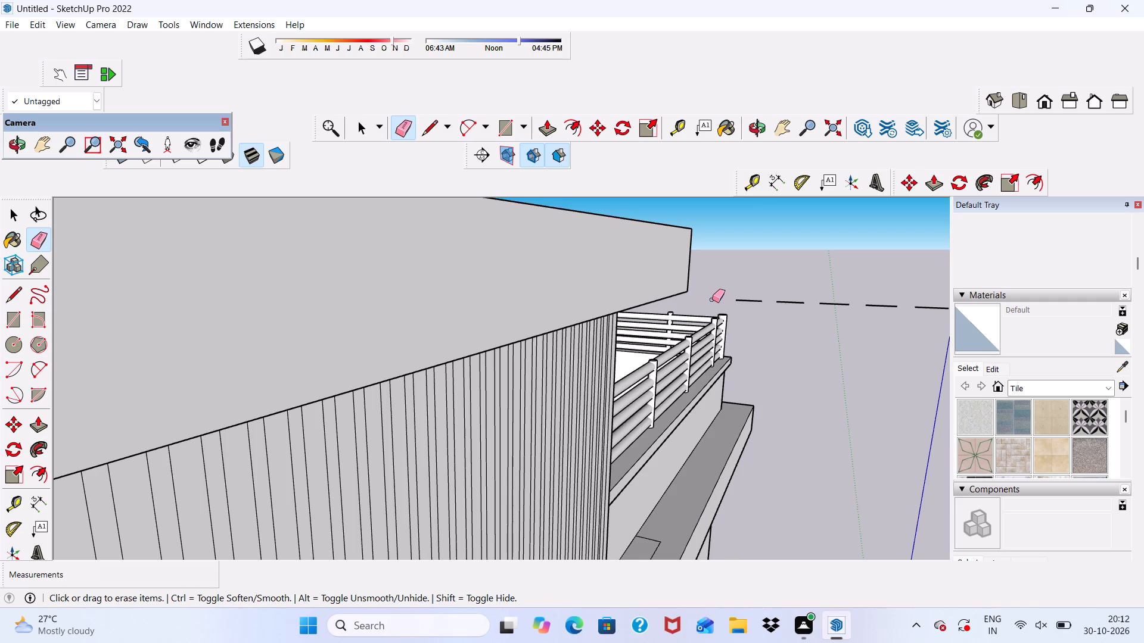
left_click(748, 296)
left_click_drag(789, 301, 792, 307)
left_click(753, 299)
left_click_drag(848, 297, 833, 311)
left_click_drag(878, 299, 873, 317)
scroll(704, 304, "down", 5)
scroll(809, 305, "up", 4)
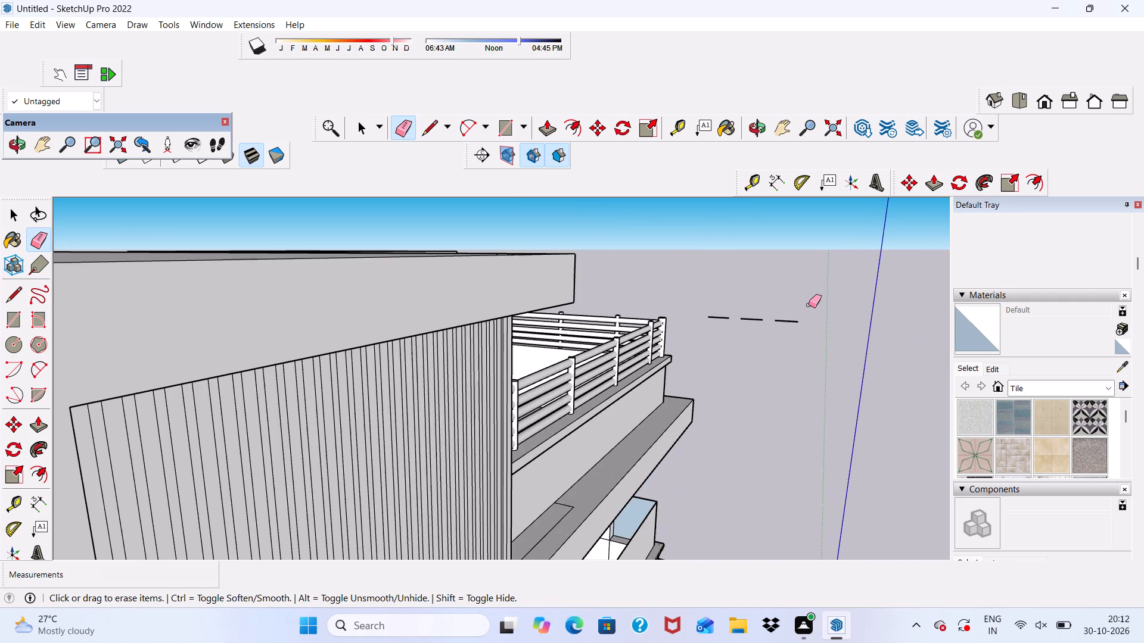
left_click_drag(799, 311, 791, 322)
left_click_drag(760, 314, 745, 336)
left_click(722, 317)
scroll(719, 315, "down", 4)
Erase the stray short edges left on the underside of the roof overhang by the panel's terrace corner.
middle_click_drag(722, 363, 655, 332)
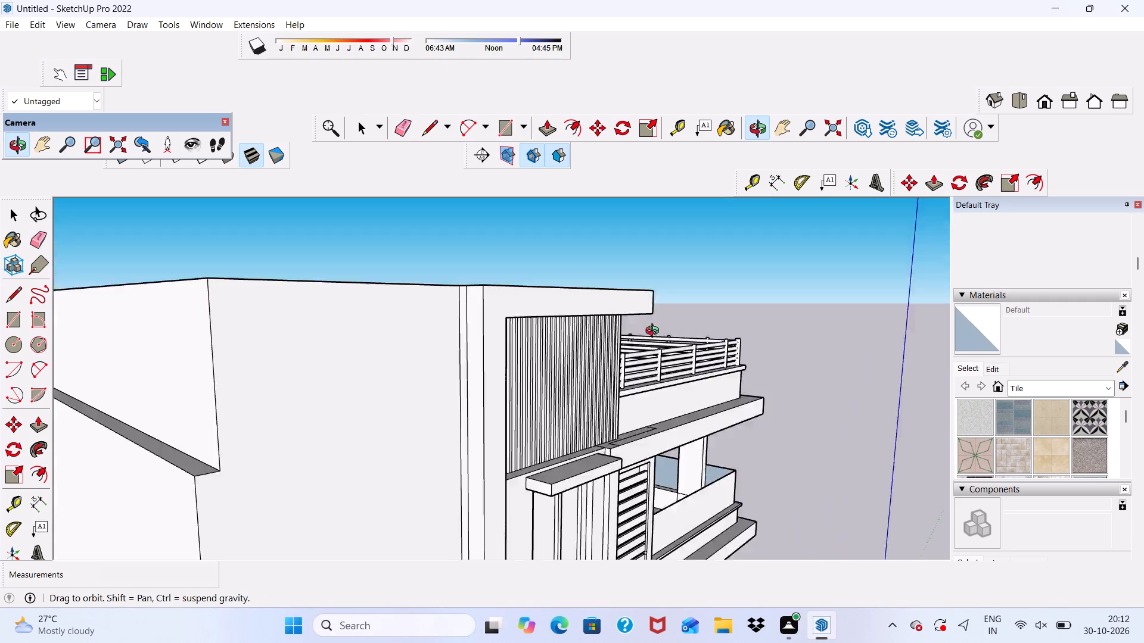
middle_click_drag(655, 332, 375, 235)
scroll(428, 258, "up", 5)
scroll(499, 252, "up", 5)
left_click_drag(500, 252, 490, 258)
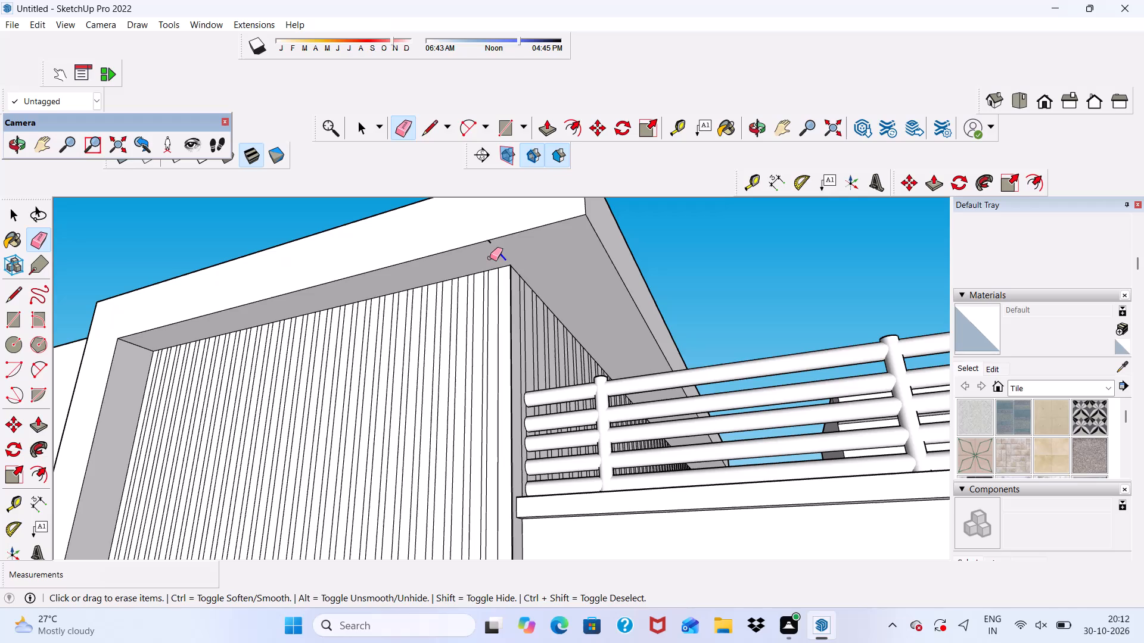
left_click_drag(490, 258, 489, 258)
left_click(491, 242)
Push/Pull the first narrow strip of the upper front panel outward 3", at the end farthest from the terrace.
scroll(456, 255, "down", 6)
middle_click_drag(594, 316, 247, 454)
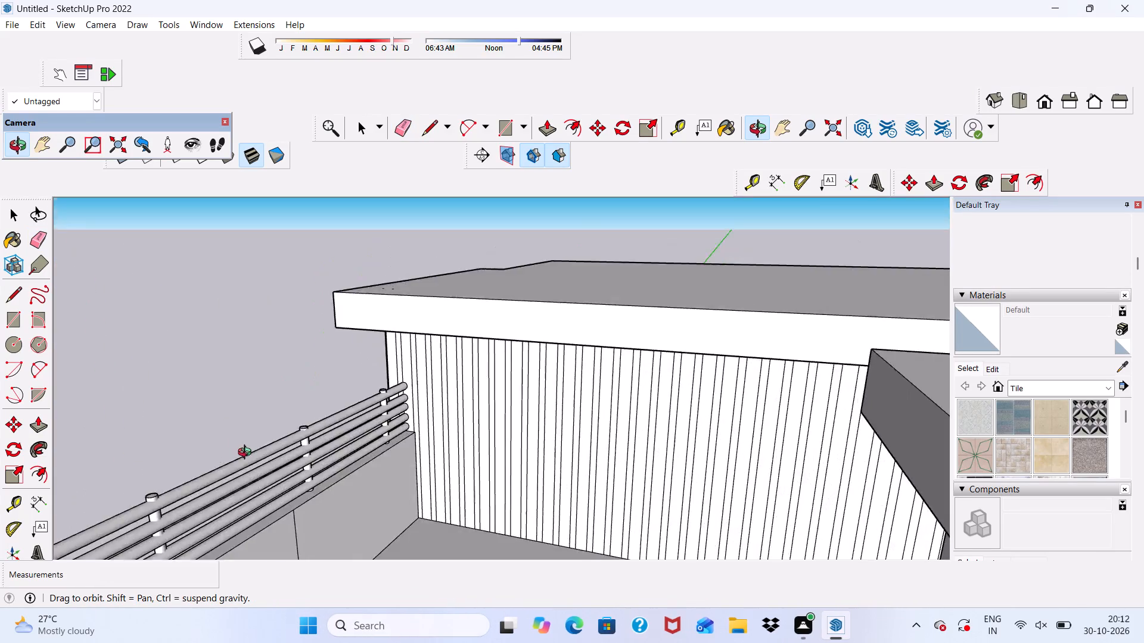
middle_click_drag(247, 454, 493, 372)
middle_click_drag(502, 424, 478, 495)
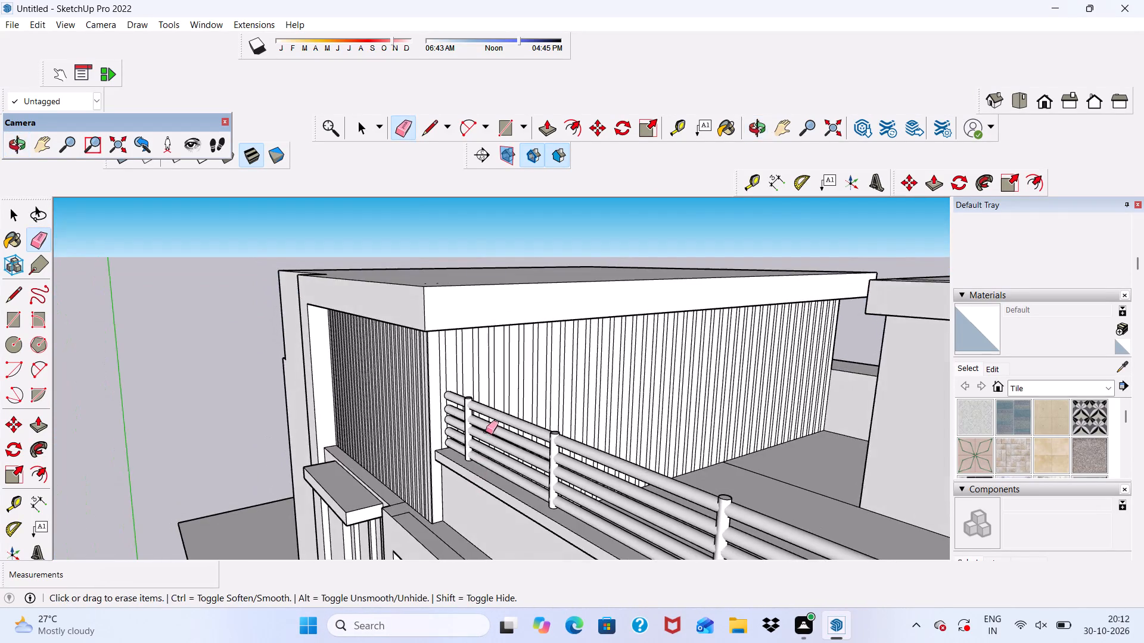
scroll(486, 426, "up", 4)
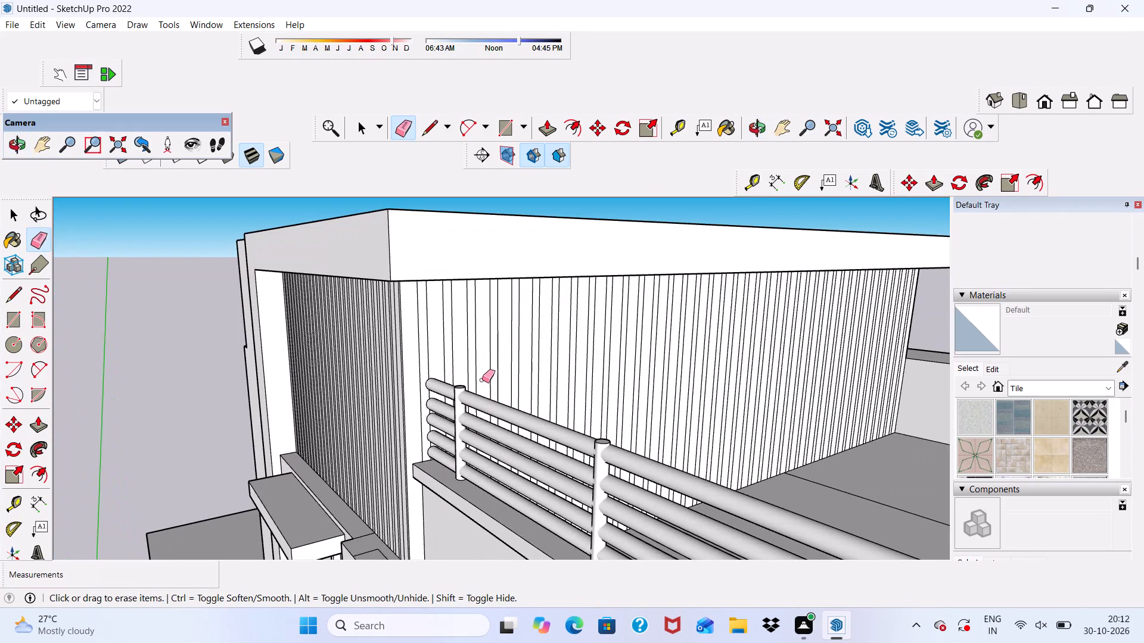
scroll(482, 380, "down", 3)
middle_click_drag(482, 379, 684, 317)
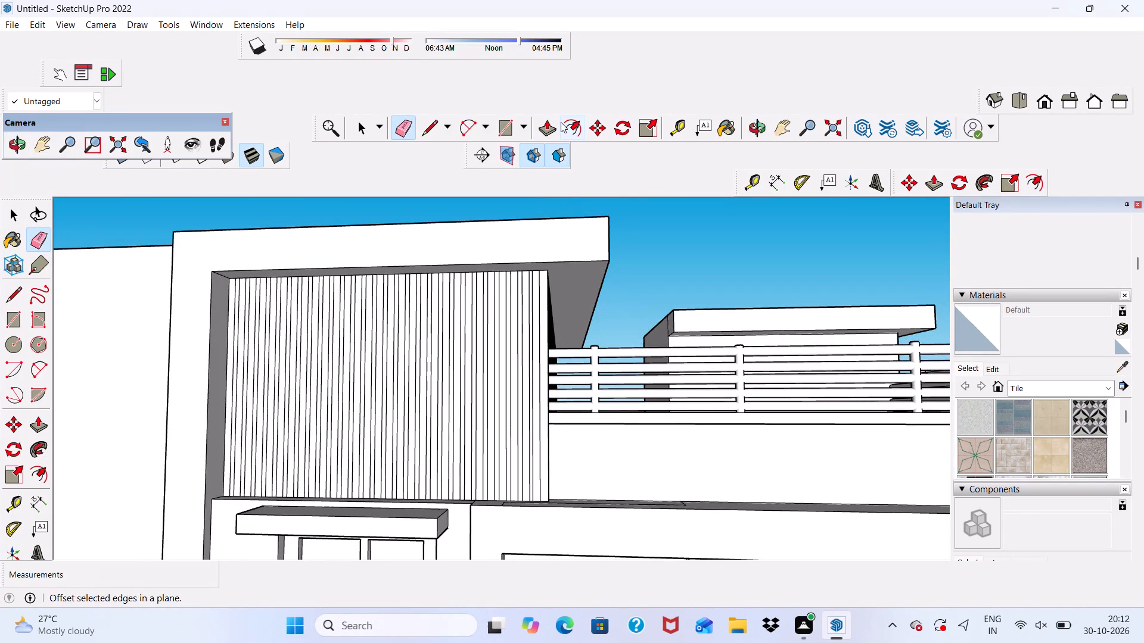
left_click(549, 126)
scroll(184, 314, "up", 11)
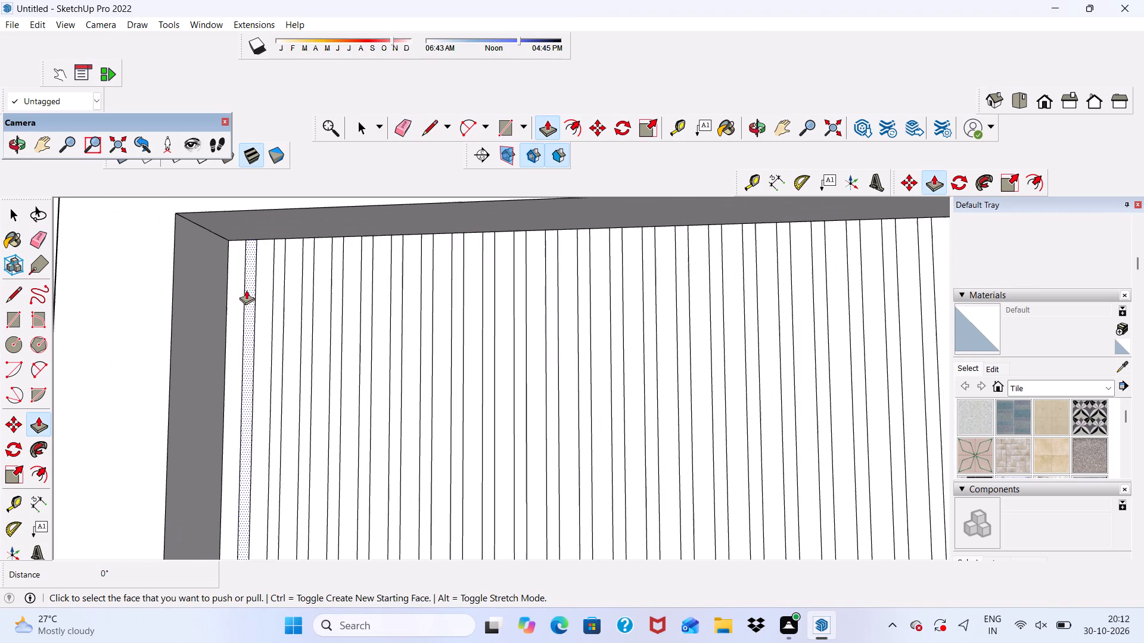
left_click(240, 291)
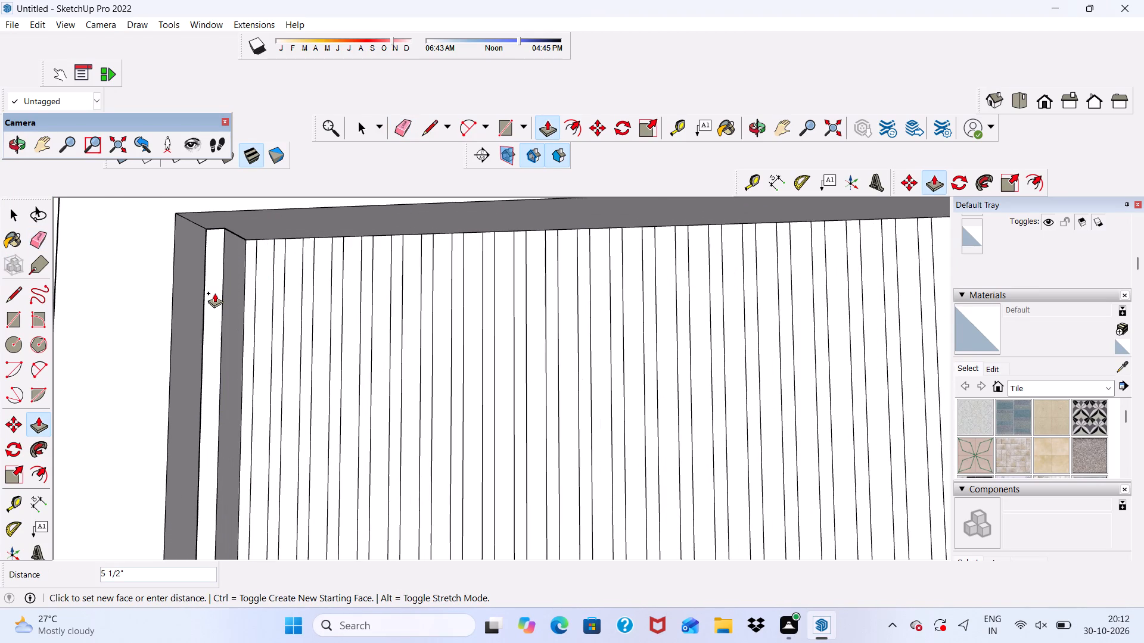
type("3\"")
key("Return")
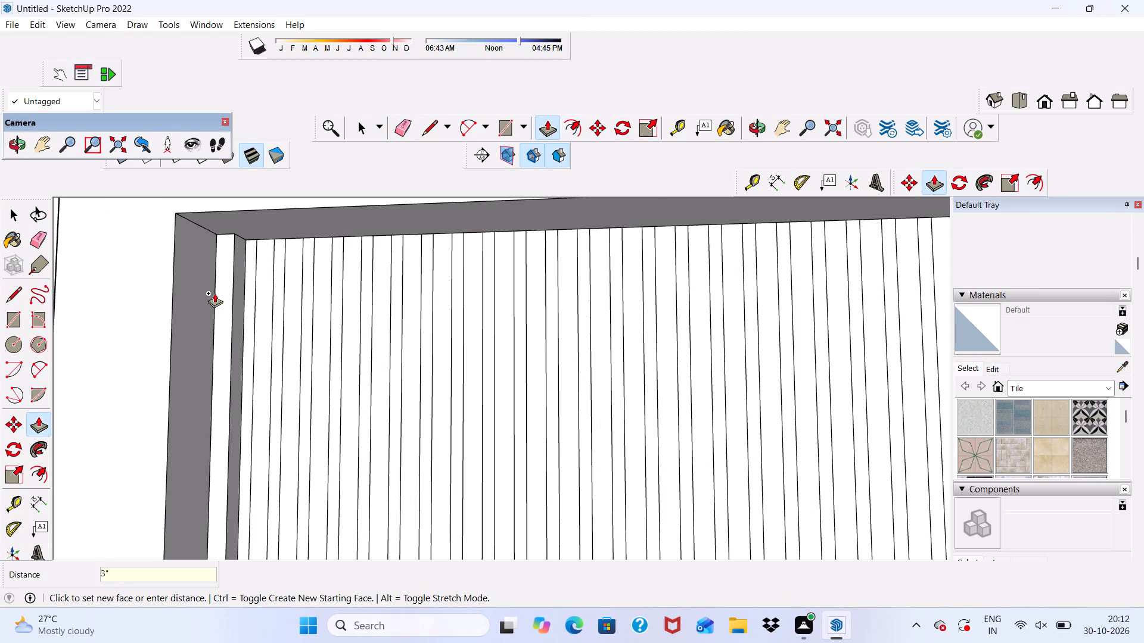
Pull the next three alternate narrow strips of the upper front panel out 3", flush with the first raised strip.
scroll(229, 303, "up", 6)
left_click(263, 303)
scroll(220, 291, "down", 1)
middle_click_drag(220, 291, 237, 302)
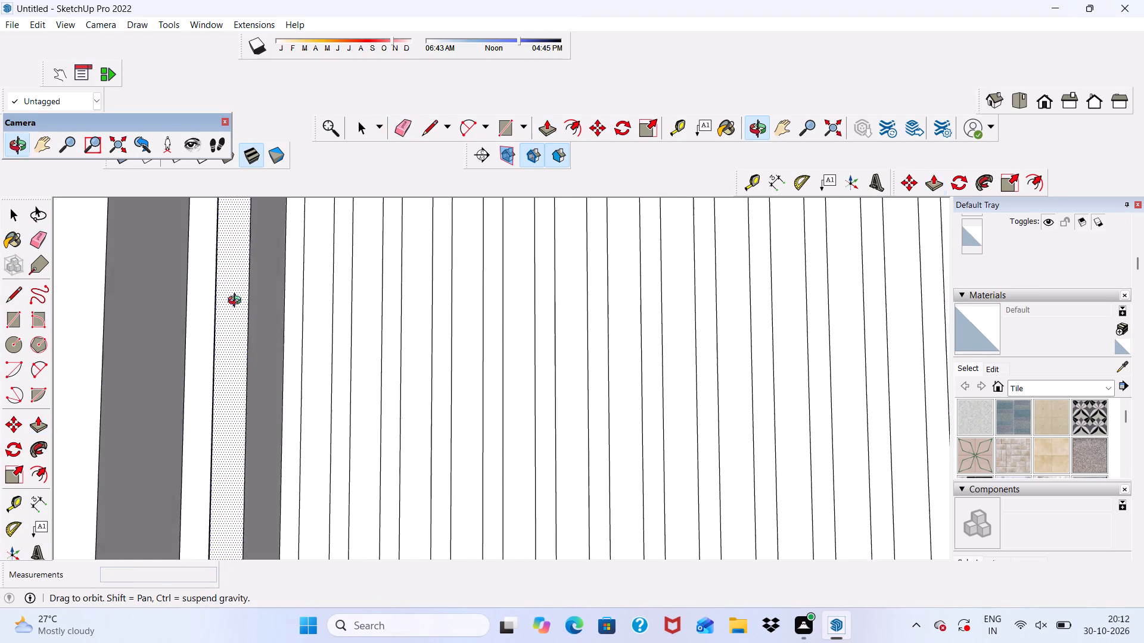
middle_click_drag(237, 302, 346, 320)
left_click(208, 311)
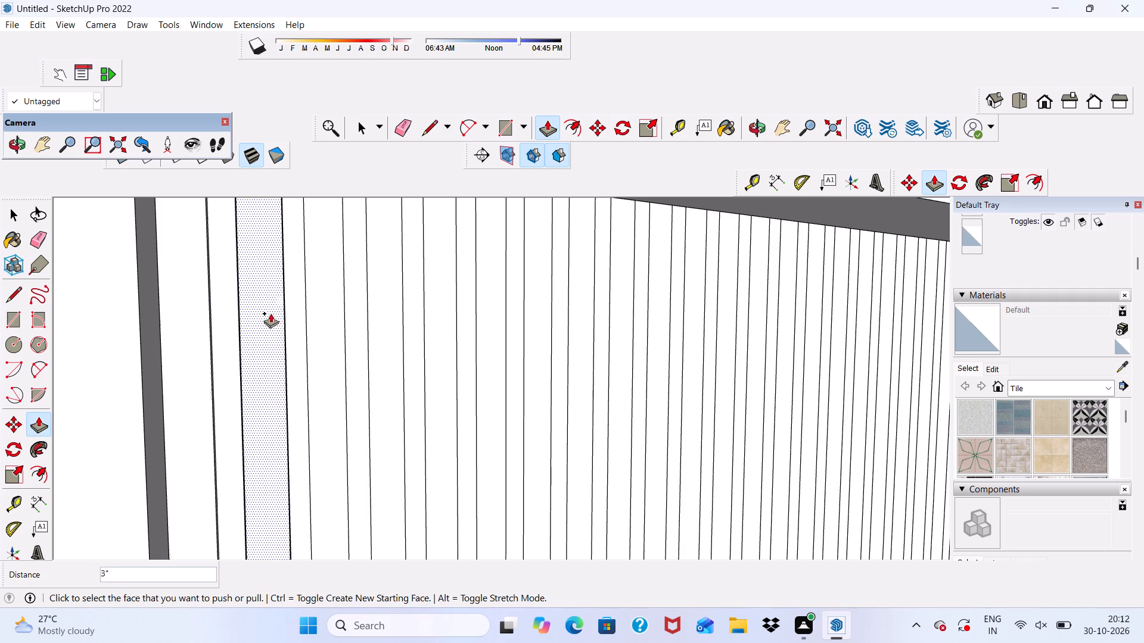
left_click(330, 309)
scroll(280, 330, "up", 4)
scroll(300, 323, "down", 3)
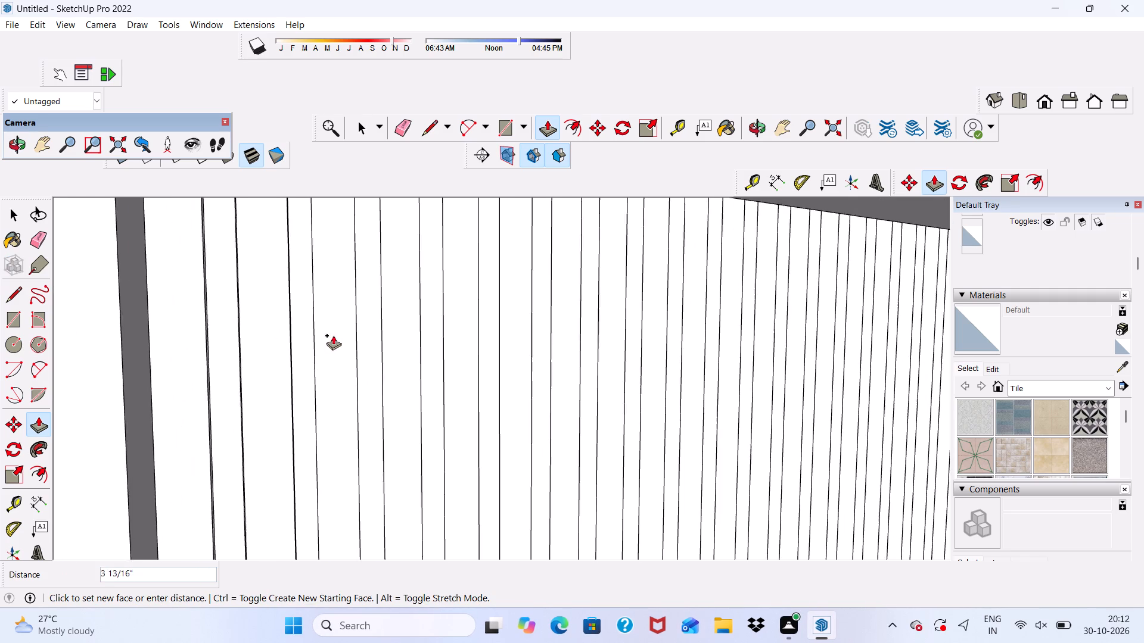
middle_click_drag(334, 336, 272, 392)
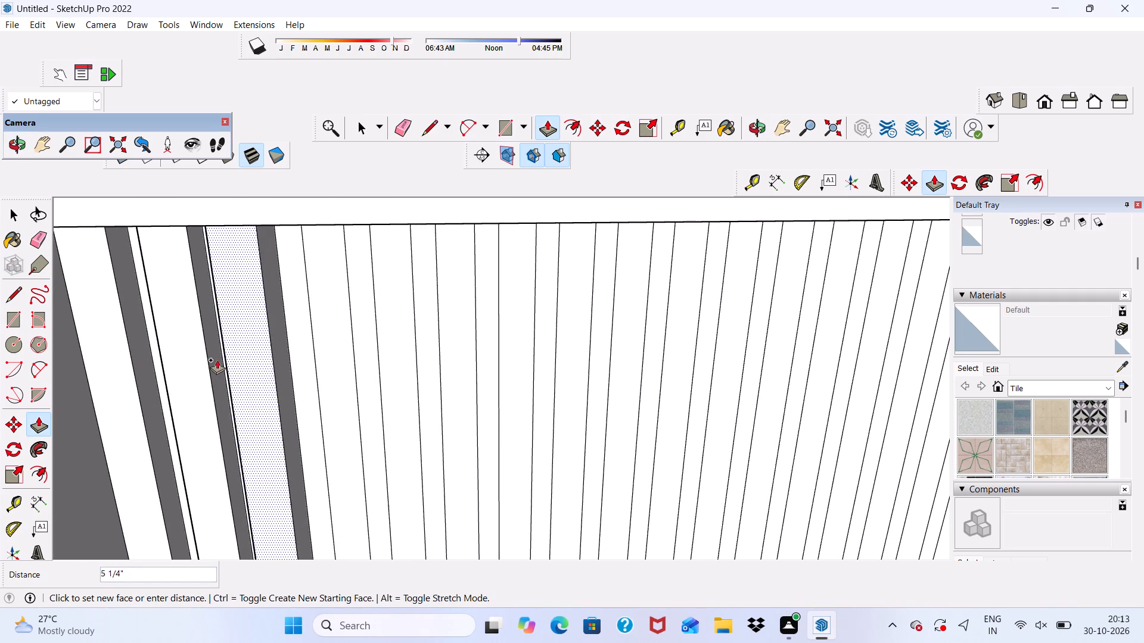
middle_click_drag(217, 360, 229, 350)
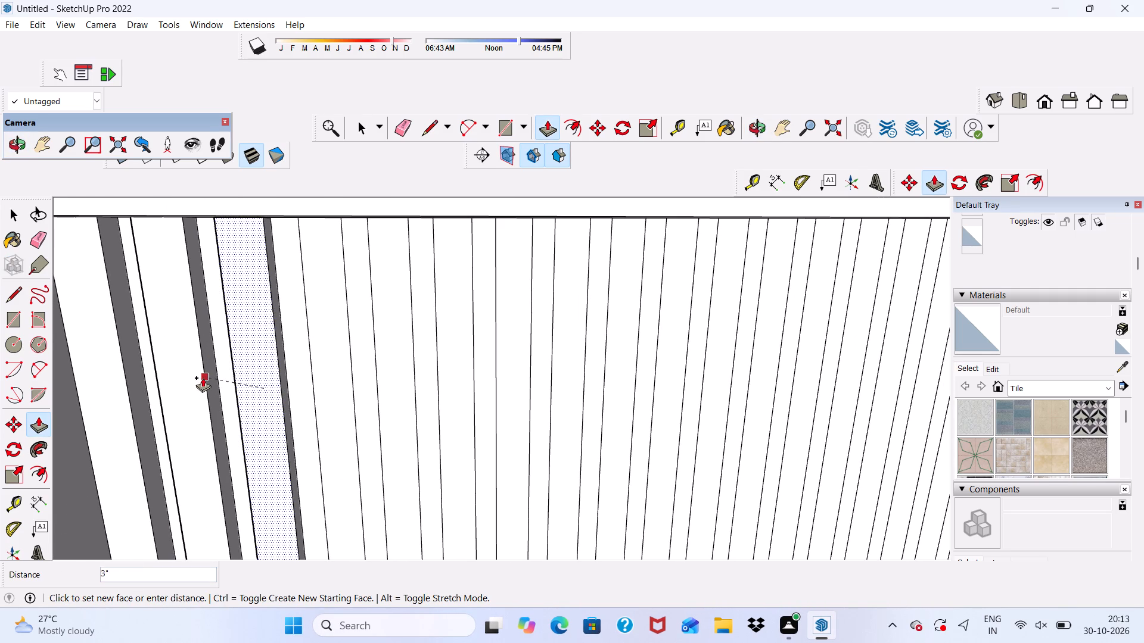
left_click(203, 377)
left_click(335, 388)
scroll(266, 413, "down", 1)
middle_click_drag(266, 413, 307, 414)
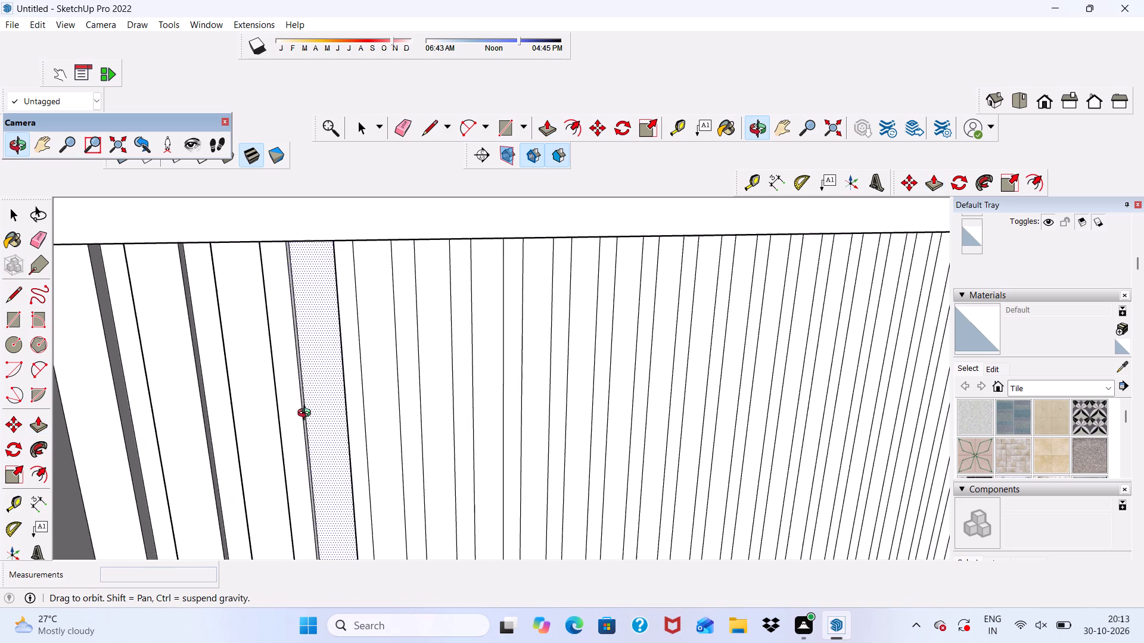
middle_click_drag(307, 414, 359, 433)
scroll(273, 407, "up", 3)
left_click(284, 398)
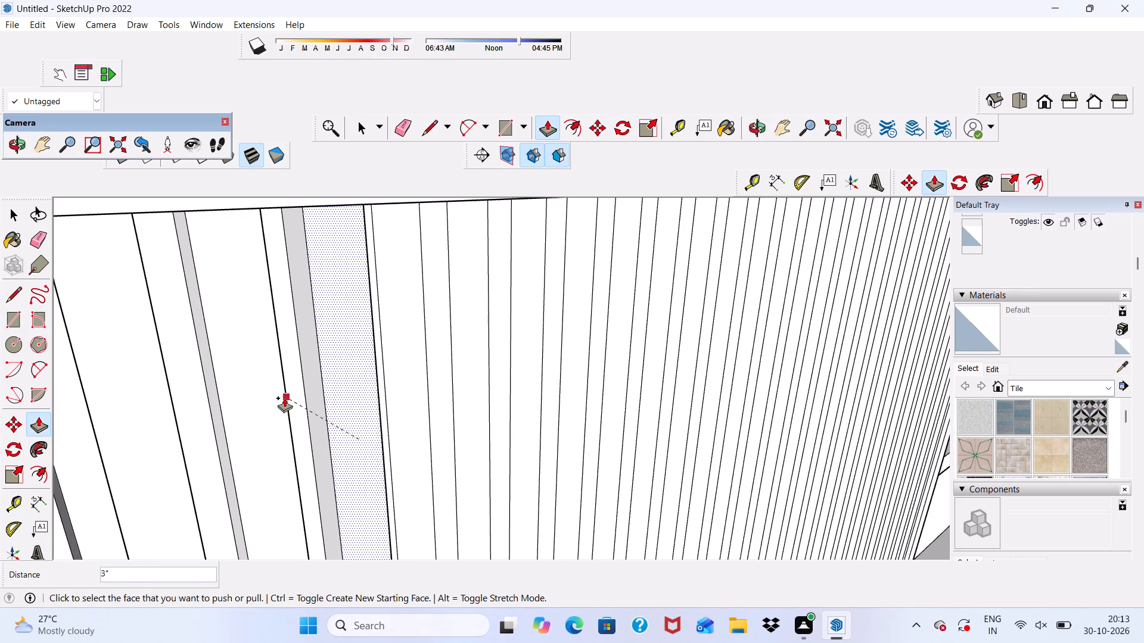
Pull the next alternate narrow strip of the upper front panel out 3", flush with the four strips already raised.
left_click(390, 369)
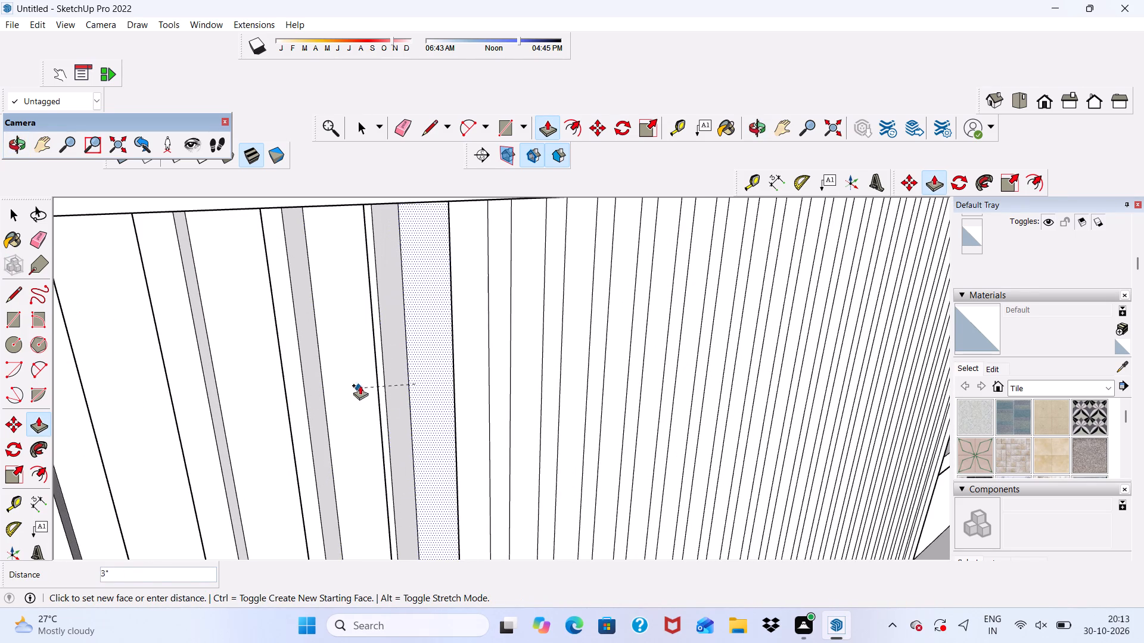
scroll(354, 351, "down", 3)
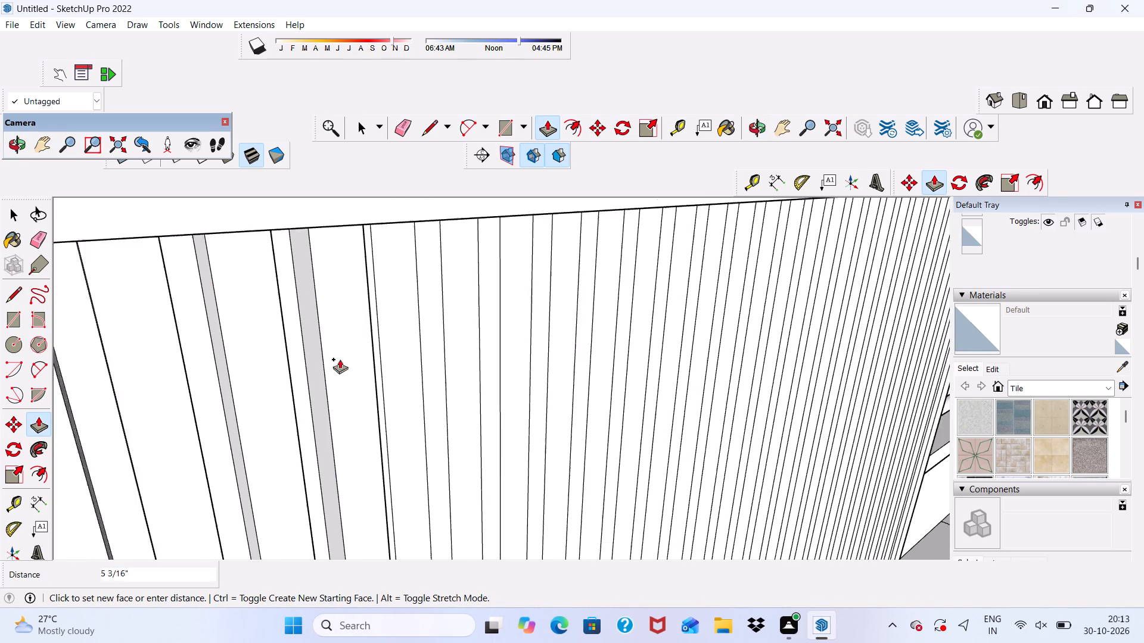
scroll(340, 359, "down", 3)
middle_click_drag(363, 389, 161, 348)
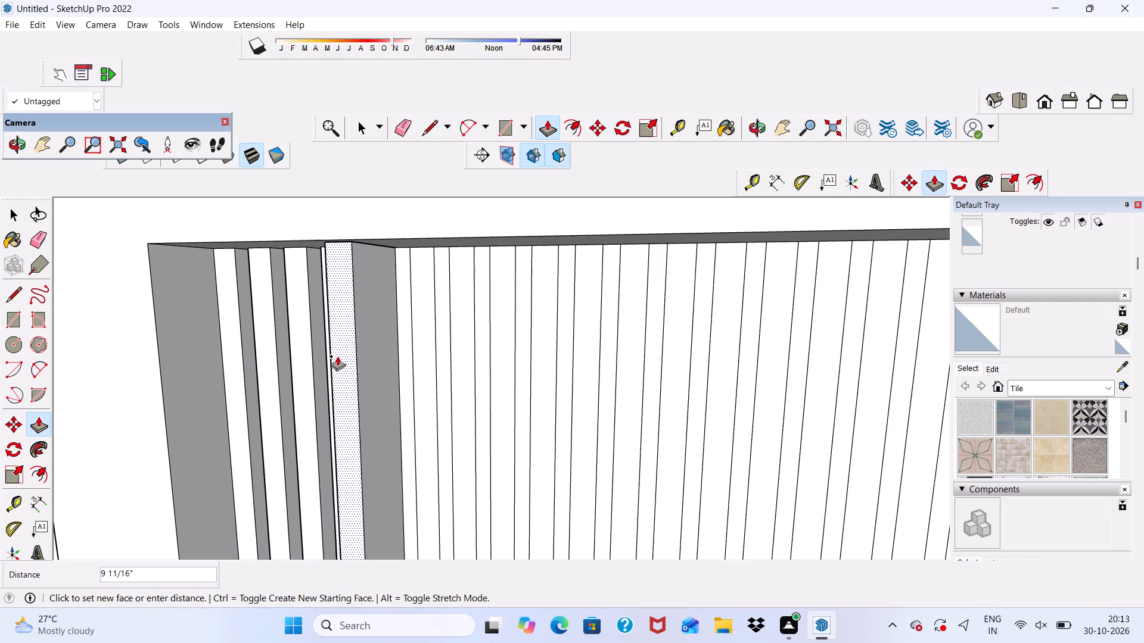
middle_click_drag(357, 334, 372, 311)
scroll(360, 324, "up", 5)
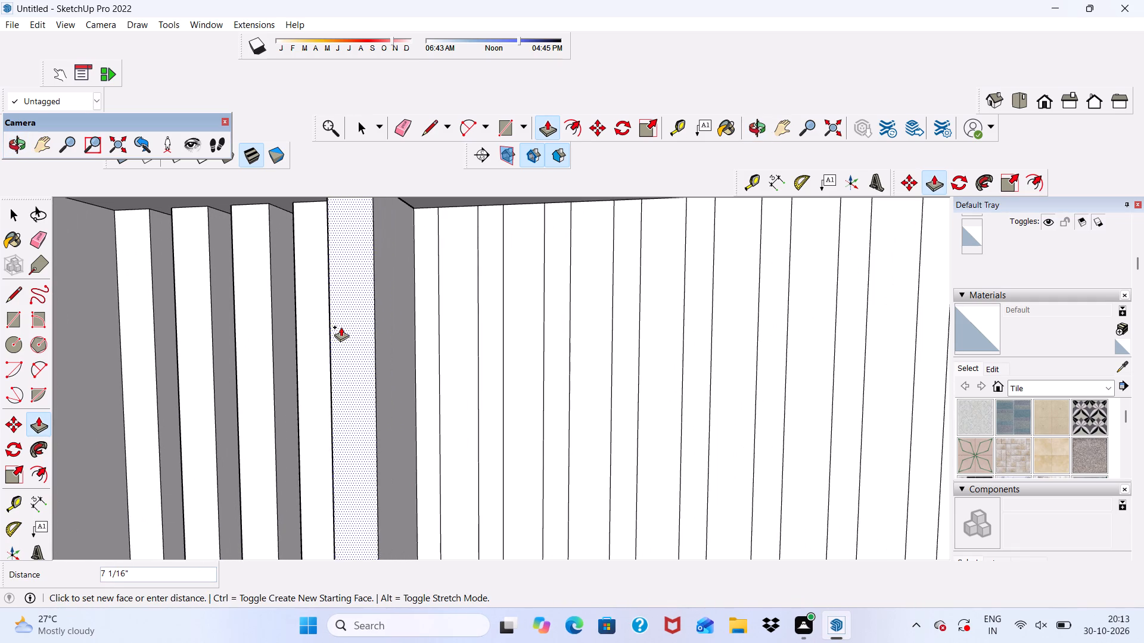
scroll(343, 326, "down", 1)
middle_click_drag(343, 326, 431, 322)
scroll(388, 291, "up", 1)
scroll(391, 286, "down", 4)
middle_click_drag(394, 292, 419, 307)
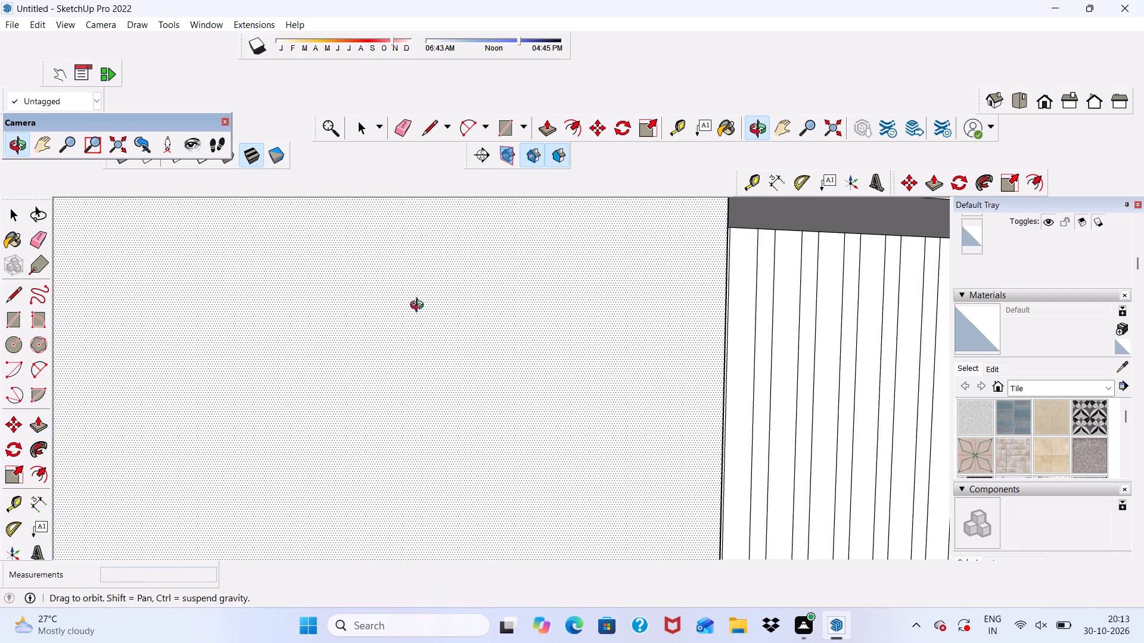
middle_click_drag(419, 307, 512, 308)
scroll(393, 296, "down", 20)
scroll(393, 296, "down", 9)
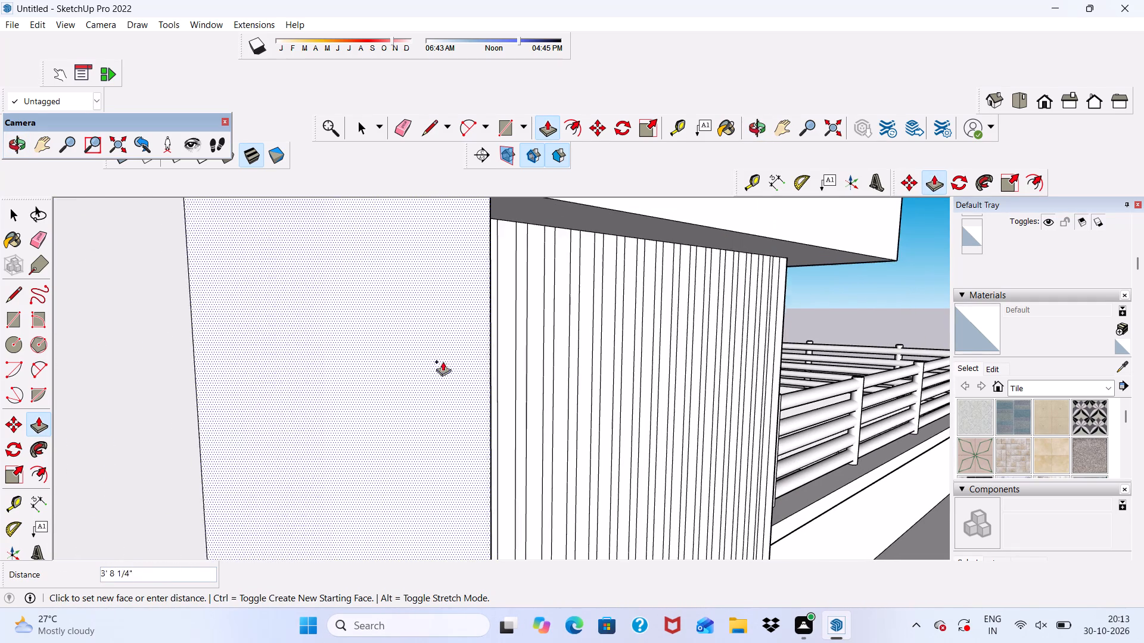
left_click(1051, 102)
scroll(651, 301, "down", 5)
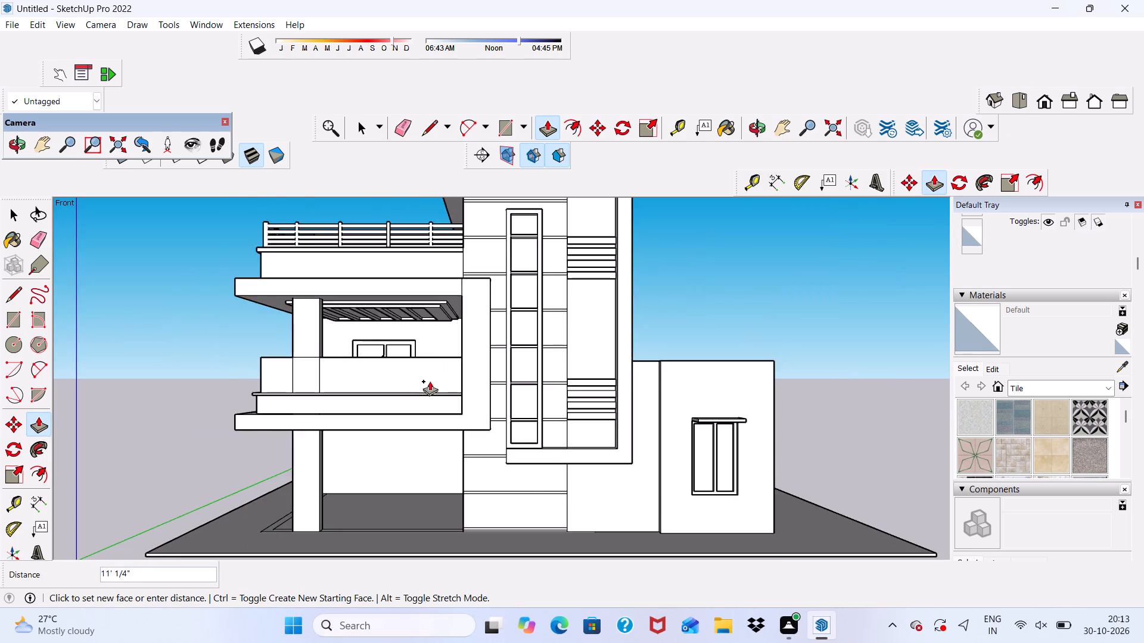
scroll(421, 342, "up", 6)
scroll(248, 326, "down", 7)
middle_click_drag(220, 381, 548, 408)
scroll(282, 299, "up", 6)
scroll(273, 299, "down", 10)
scroll(211, 313, "up", 6)
scroll(132, 264, "down", 2)
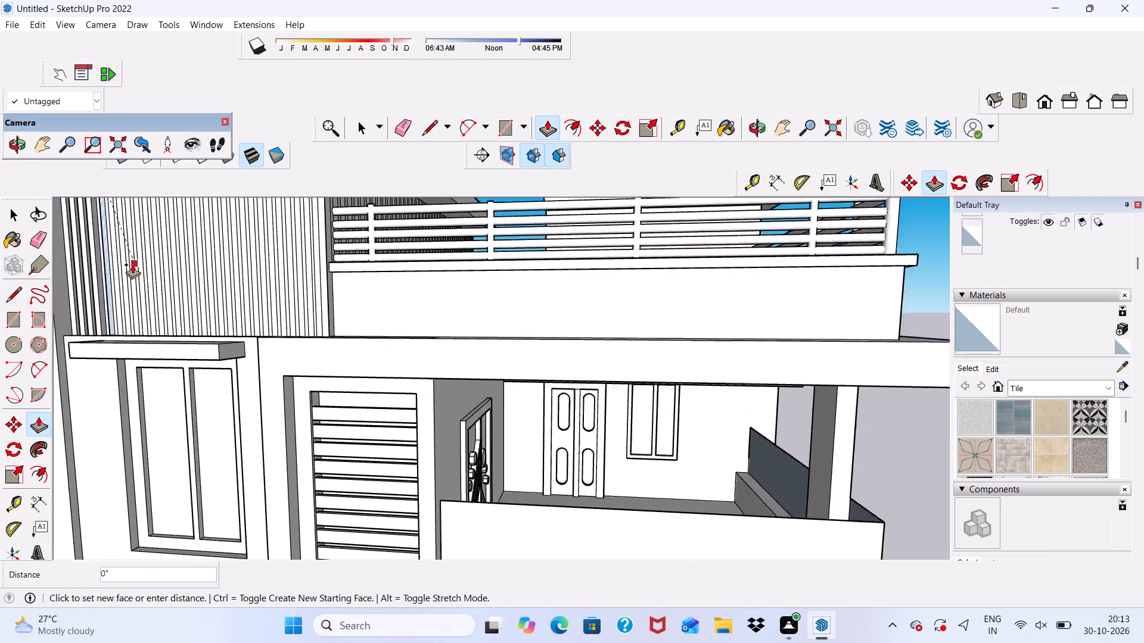
scroll(132, 264, "down", 1)
middle_click_drag(133, 266, 349, 302)
scroll(257, 288, "up", 11)
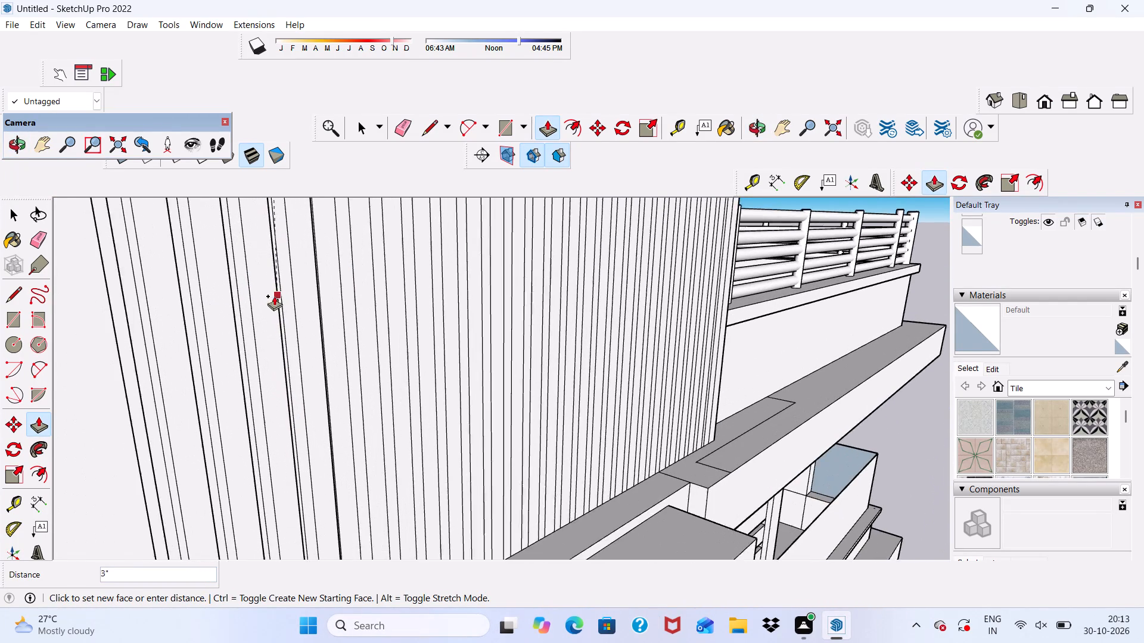
scroll(274, 296, "up", 1)
left_click(280, 312)
Pull the next two alternate narrow strips of the upper front panel out 3", continuing toward the terrace corner.
middle_click_drag(318, 344, 161, 369)
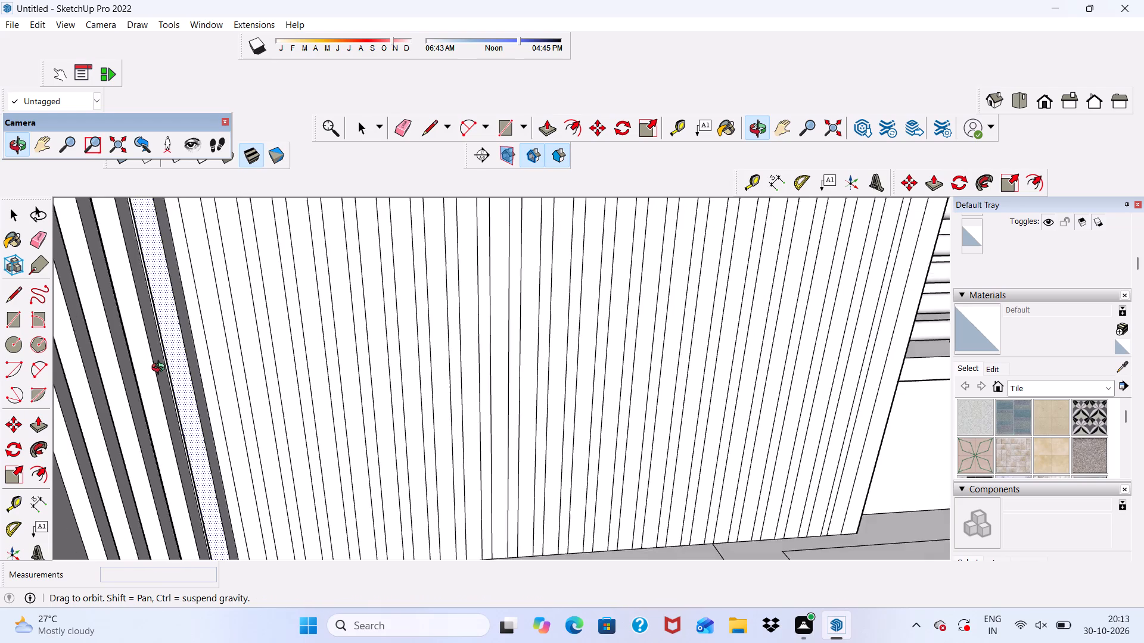
middle_click_drag(161, 369, 218, 339)
scroll(226, 338, "up", 3)
left_click(235, 330)
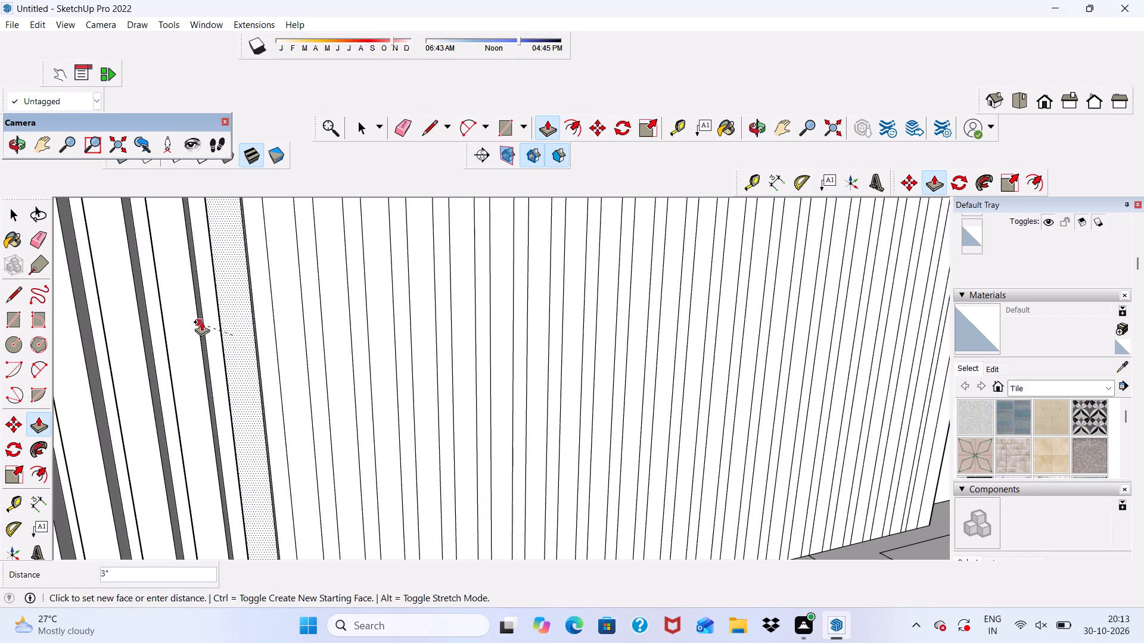
left_click(201, 320)
scroll(224, 332, "down", 1)
middle_click_drag(225, 333, 313, 336)
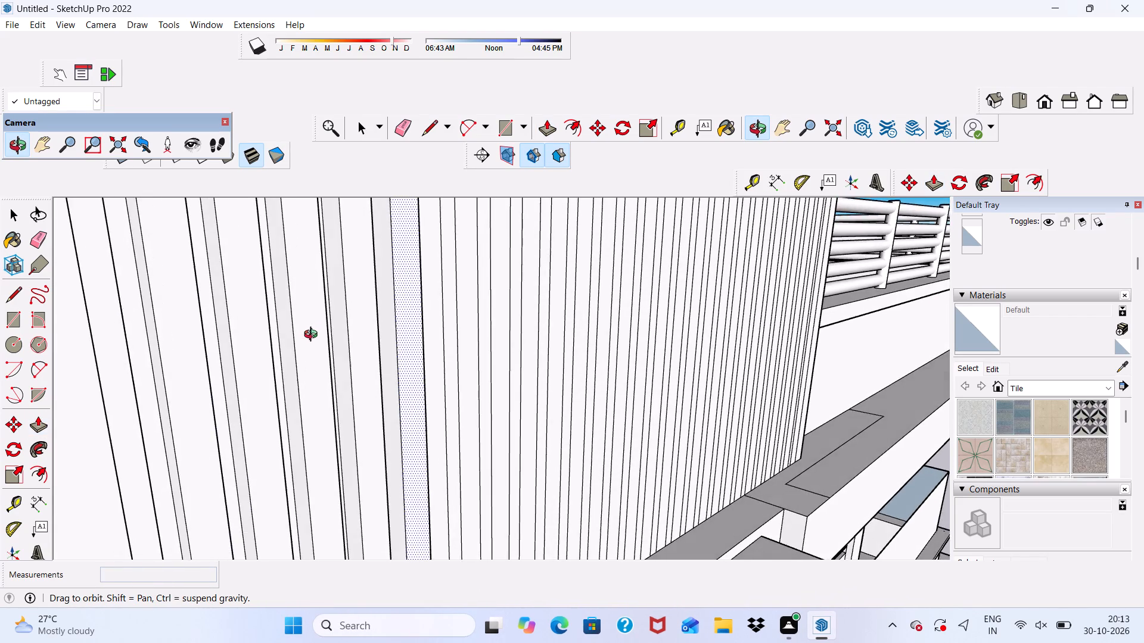
middle_click_drag(313, 336, 218, 363)
left_click(268, 329)
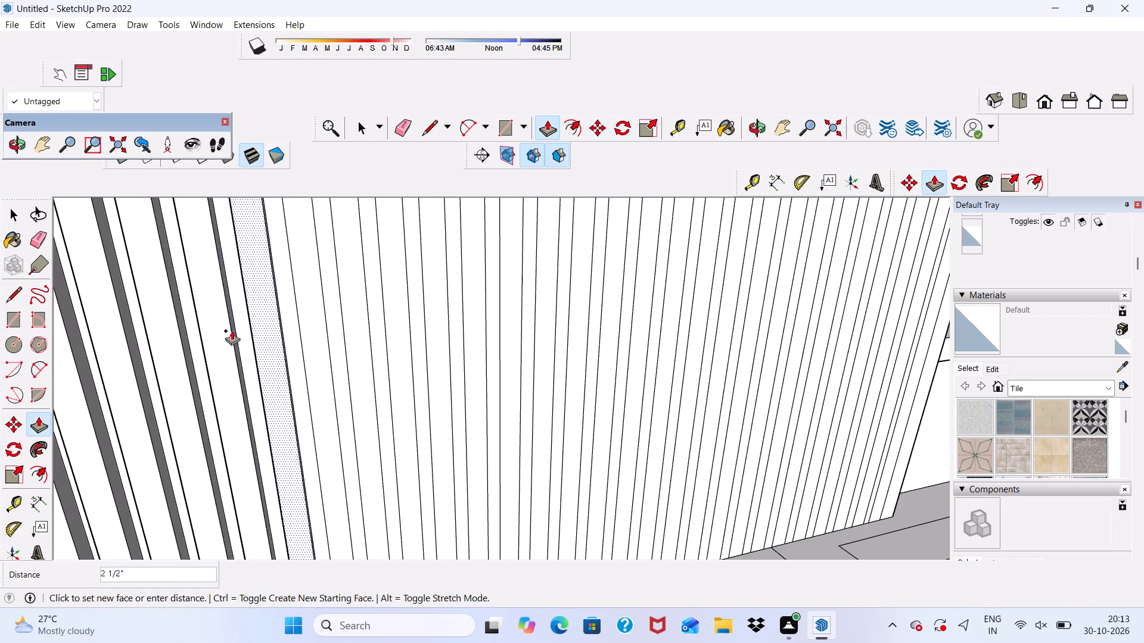
left_click(226, 313)
Push/Pull two more alternate narrow strips of the upper front panel outward 3", flush with the neighbouring raised strips.
middle_click_drag(231, 317, 300, 317)
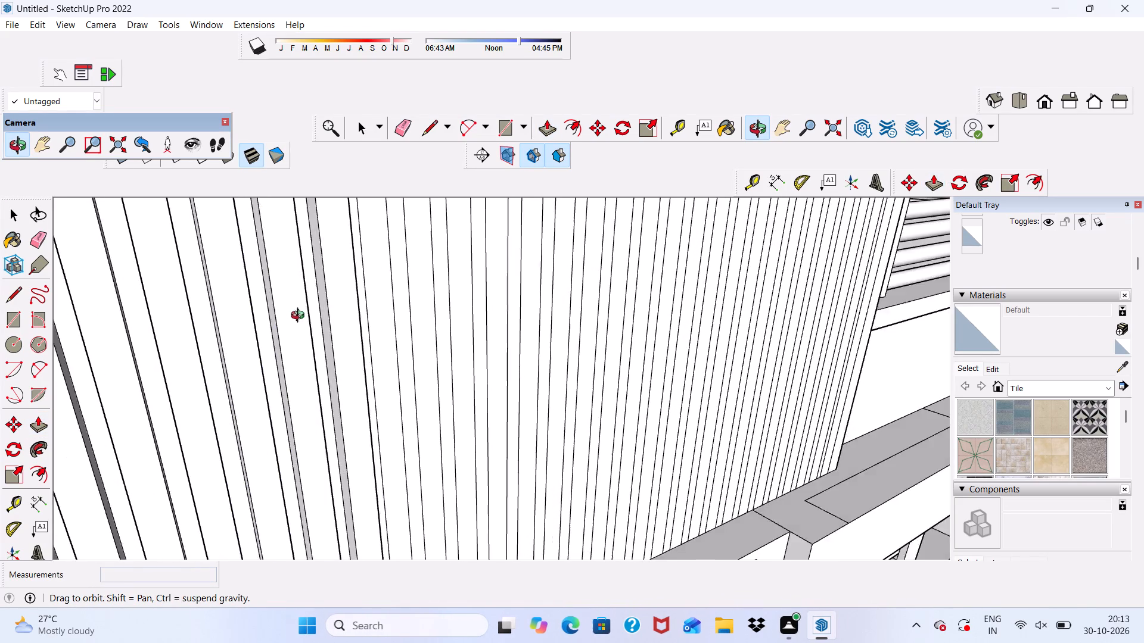
middle_click_drag(300, 317, 321, 316)
middle_click_drag(455, 301, 374, 311)
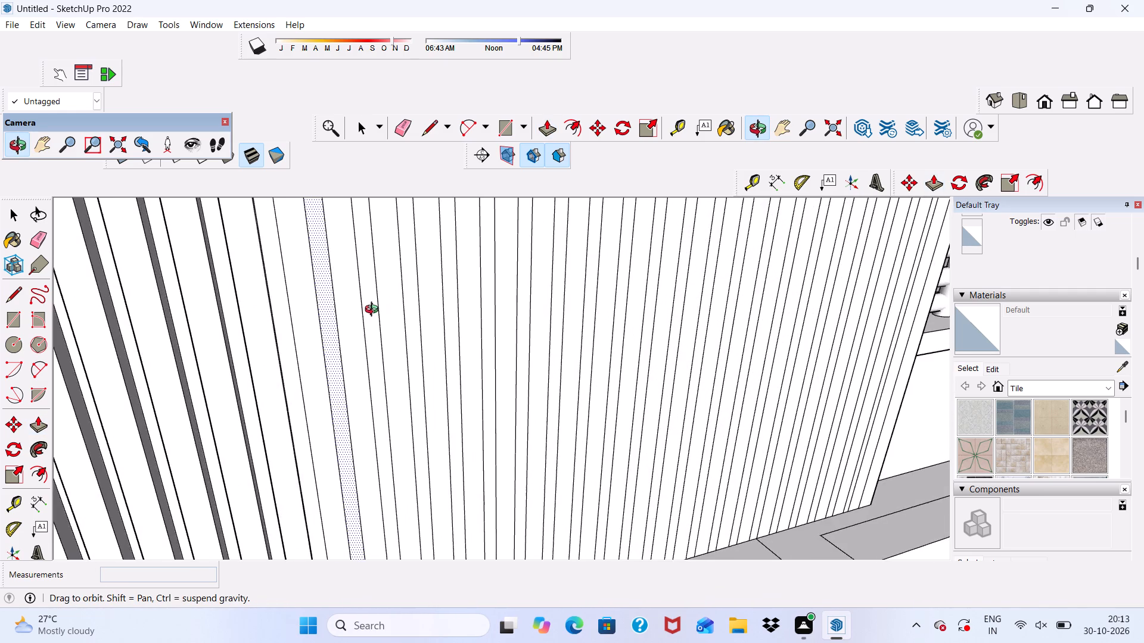
middle_click_drag(374, 311, 256, 310)
scroll(220, 310, "up", 4)
left_click(217, 306)
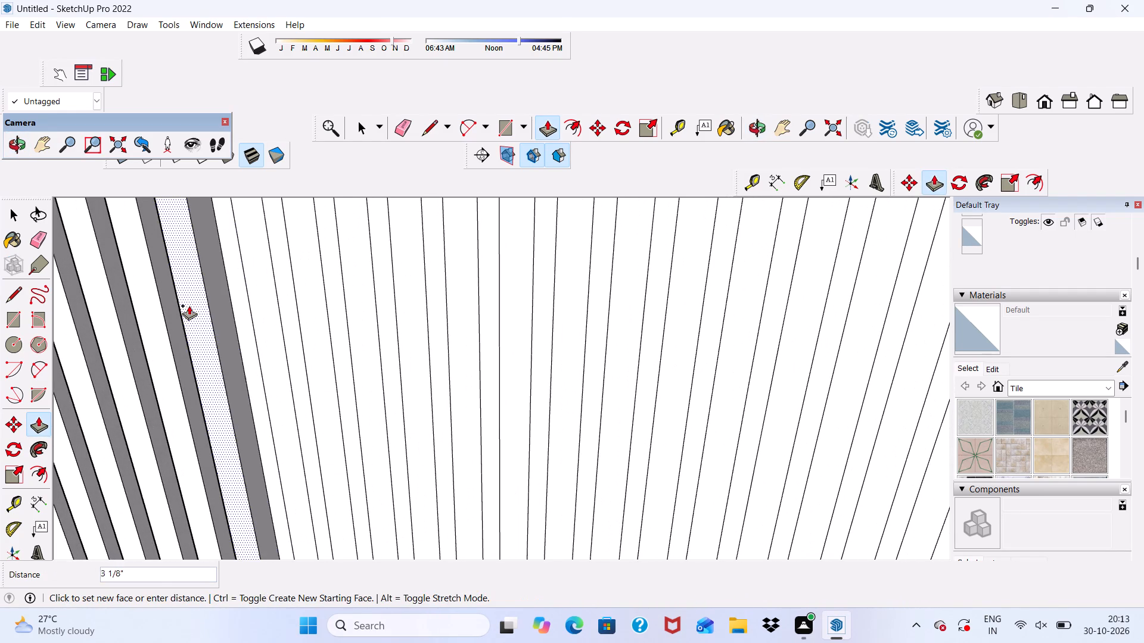
middle_click_drag(189, 305, 272, 304)
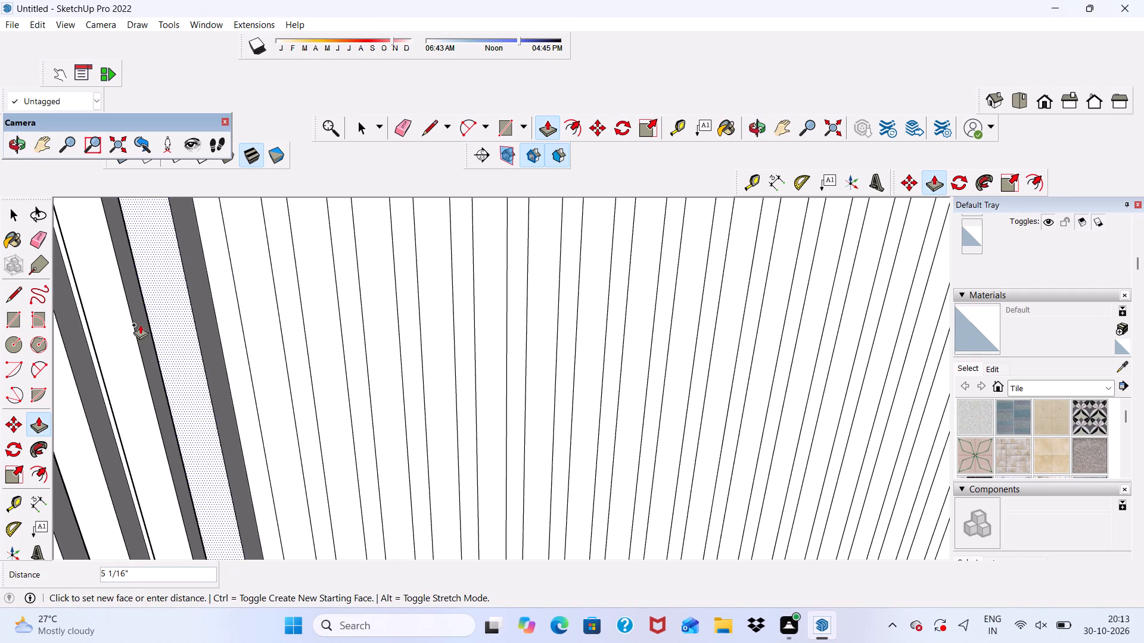
left_click(135, 328)
left_click(260, 311)
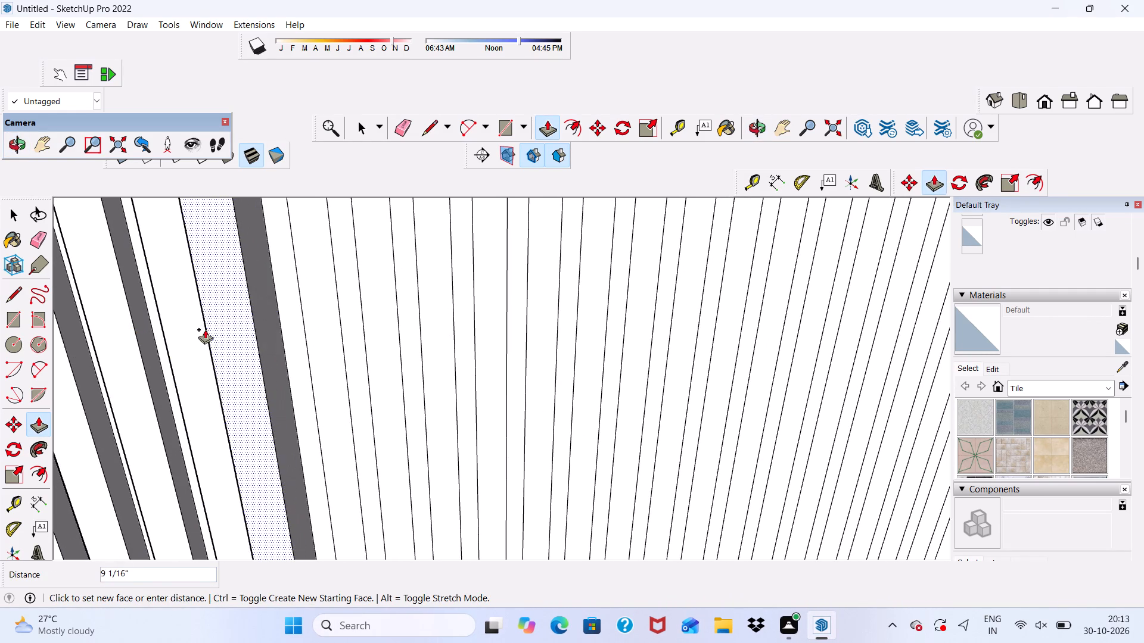
scroll(198, 321, "down", 1)
middle_click_drag(198, 321, 270, 304)
scroll(272, 311, "up", 4)
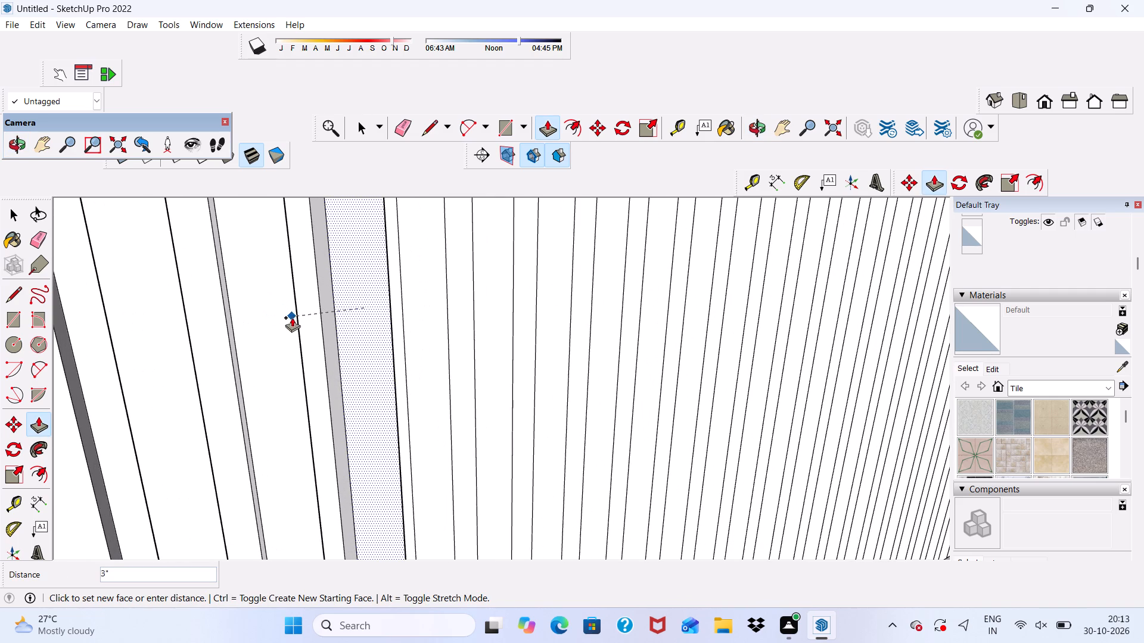
left_click(297, 333)
Raise the next three alternate narrow strips of the upper front panel by 3", matching the preceding raised strip.
scroll(219, 309, "down", 6)
middle_click_drag(346, 329, 259, 358)
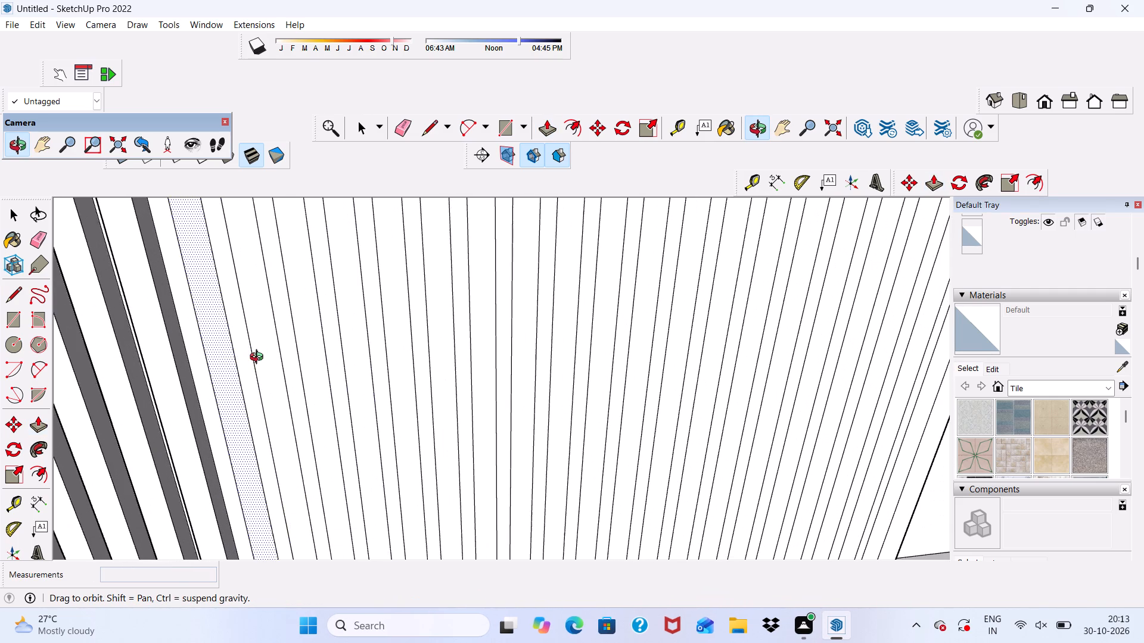
middle_click_drag(259, 358, 251, 372)
scroll(203, 368, "up", 4)
left_click(202, 355)
scroll(155, 351, "down", 3)
scroll(149, 351, "up", 3)
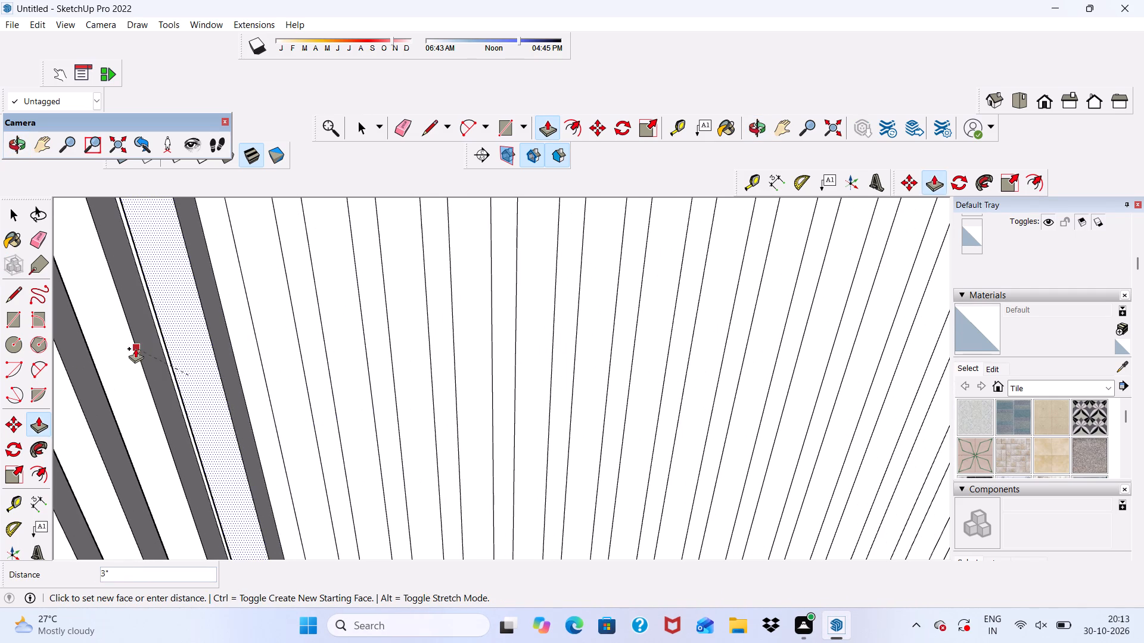
left_click(139, 350)
left_click(271, 333)
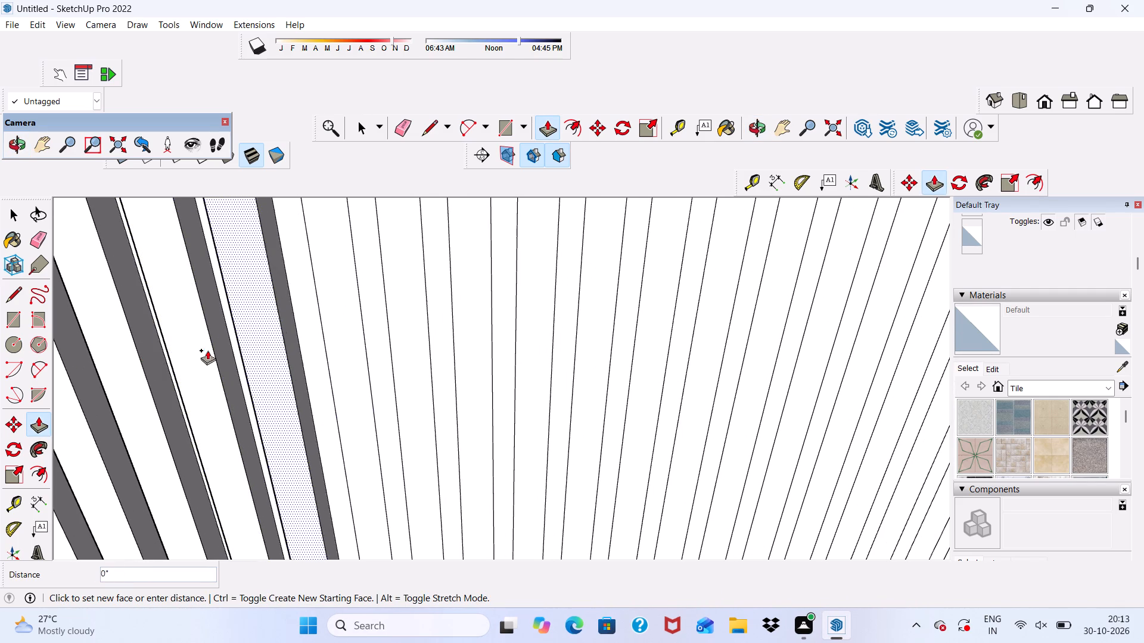
left_click(212, 347)
left_click(347, 356)
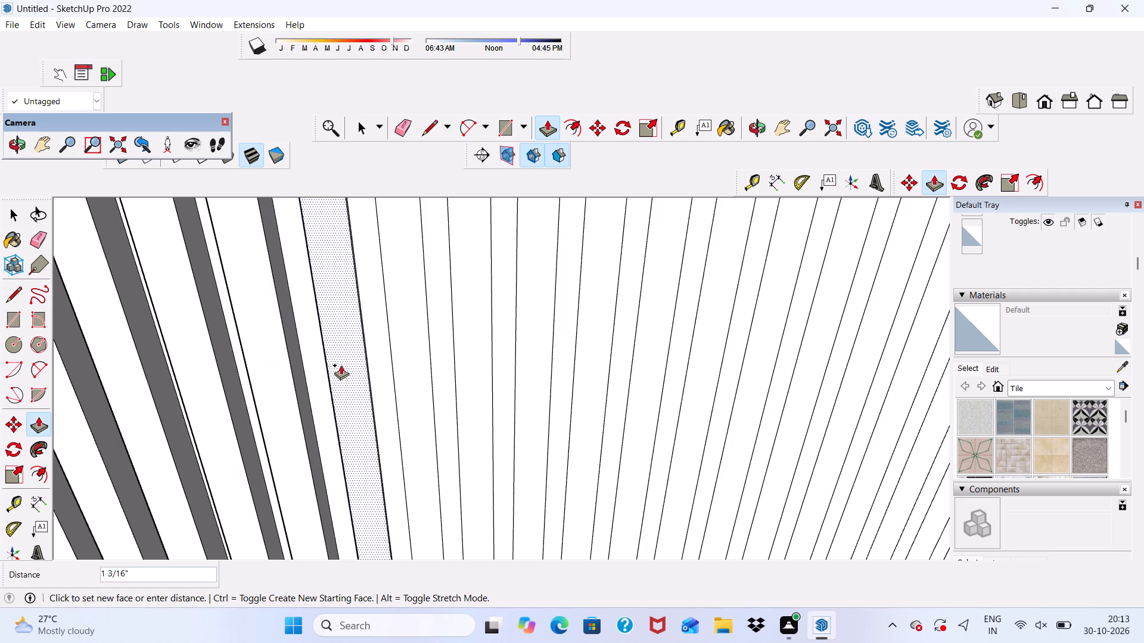
left_click(291, 353)
Pull out the following three alternate narrow strips of the upper front panel to the same 3" depth.
left_click(396, 359)
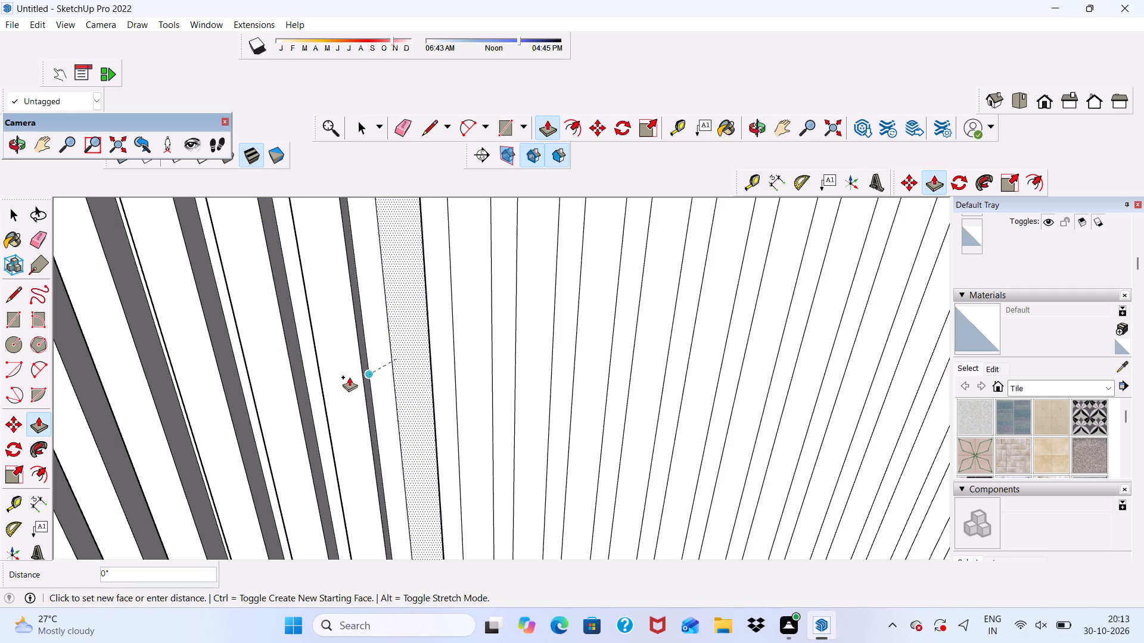
left_click(356, 352)
left_click(479, 348)
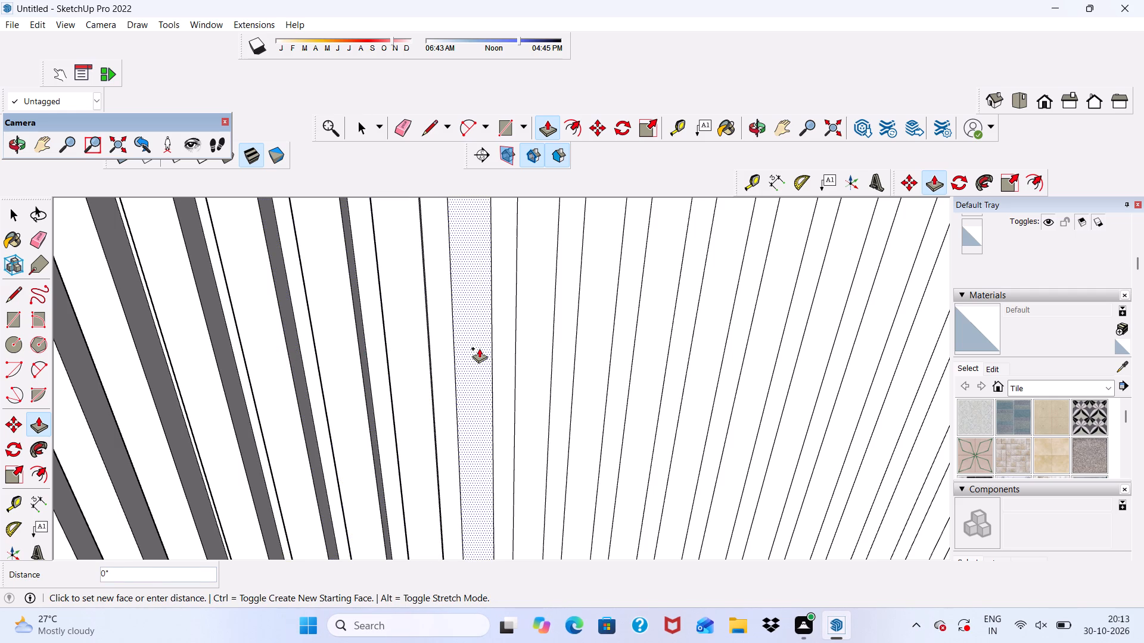
left_click(426, 358)
scroll(385, 321, "down", 5)
middle_click_drag(375, 354, 511, 349)
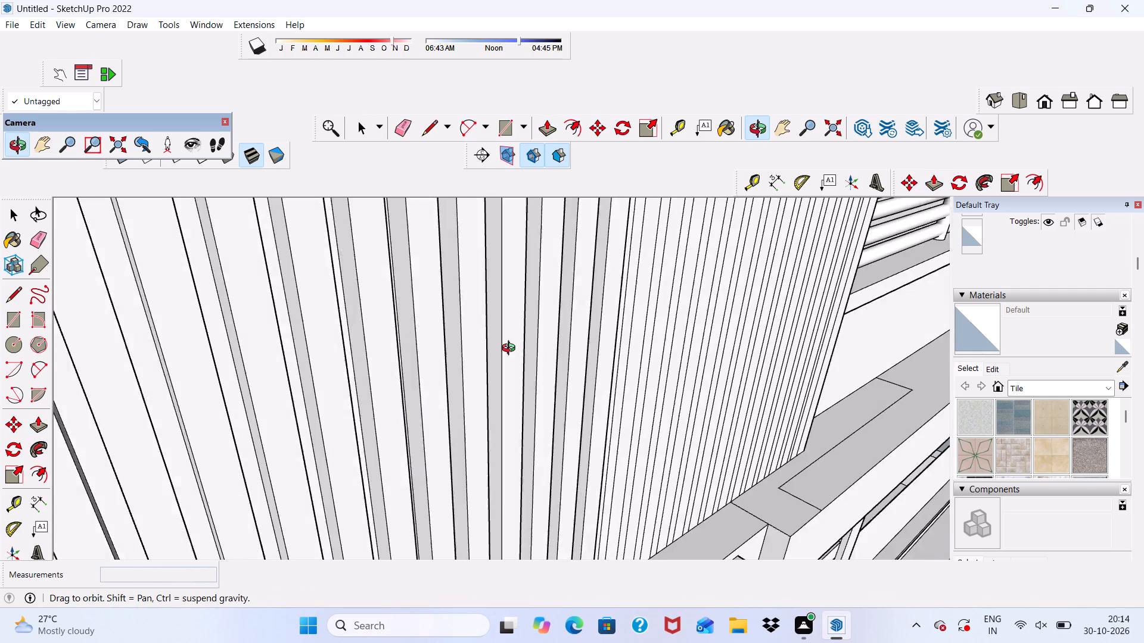
middle_click_drag(511, 349, 264, 403)
scroll(363, 342, "up", 6)
left_click(349, 338)
scroll(269, 344, "up", 2)
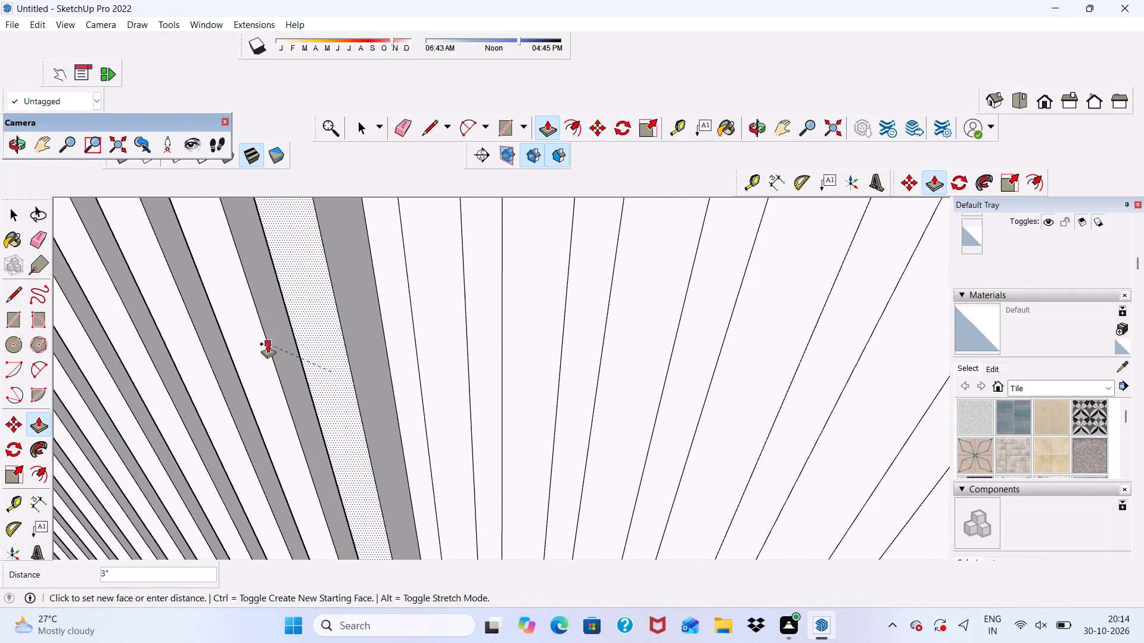
left_click(268, 344)
Push/Pull the next three alternate narrow strips outward 3", flush with the raised strips beside them on the upper front panel.
left_click(426, 342)
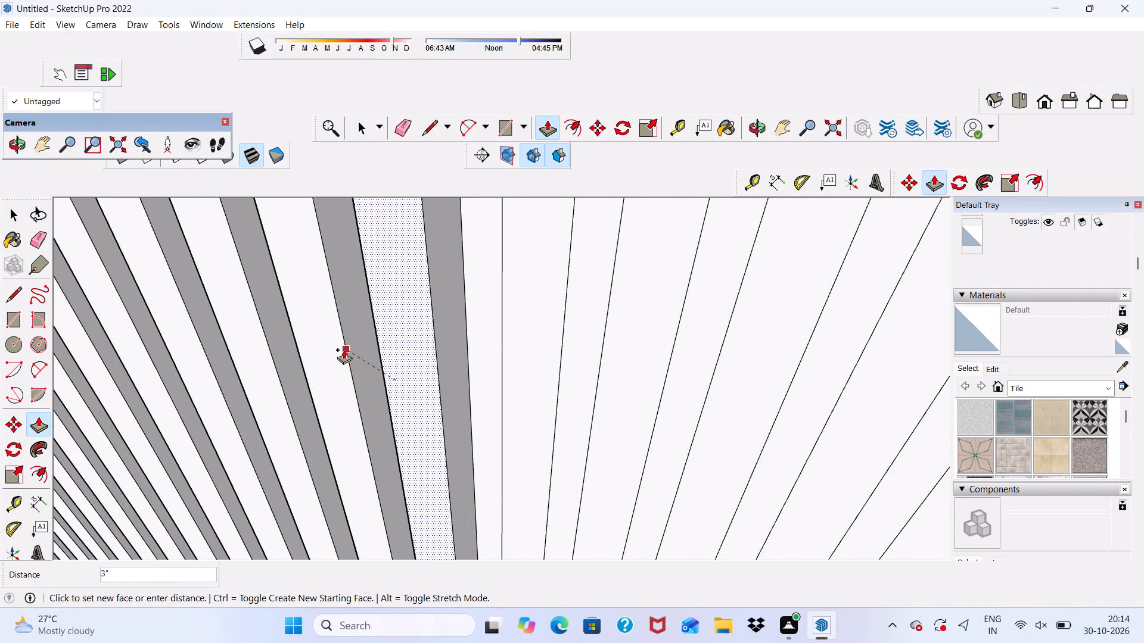
left_click(344, 349)
scroll(362, 339, "down", 4)
left_click(481, 347)
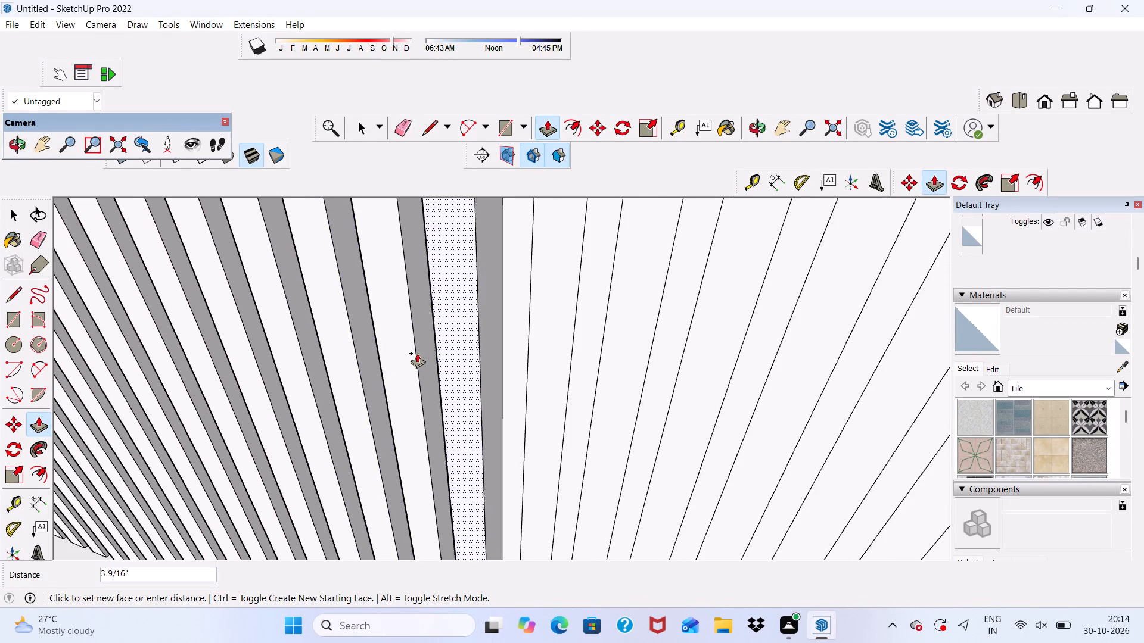
left_click(413, 354)
scroll(424, 314, "down", 3)
left_click(520, 337)
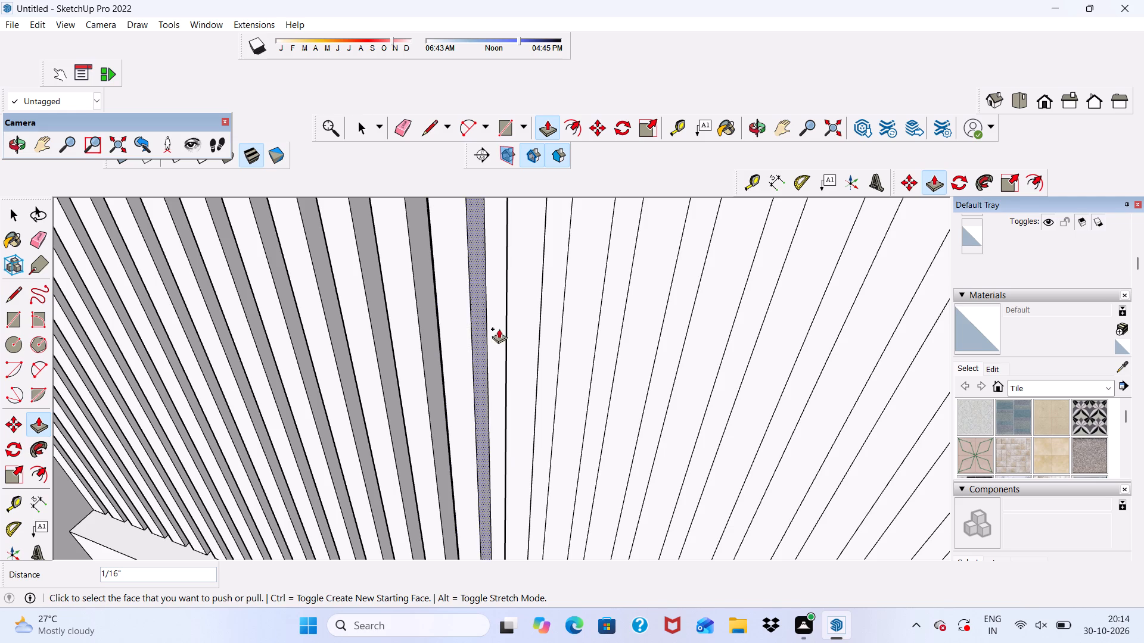
scroll(522, 332, "up", 4)
left_click(521, 330)
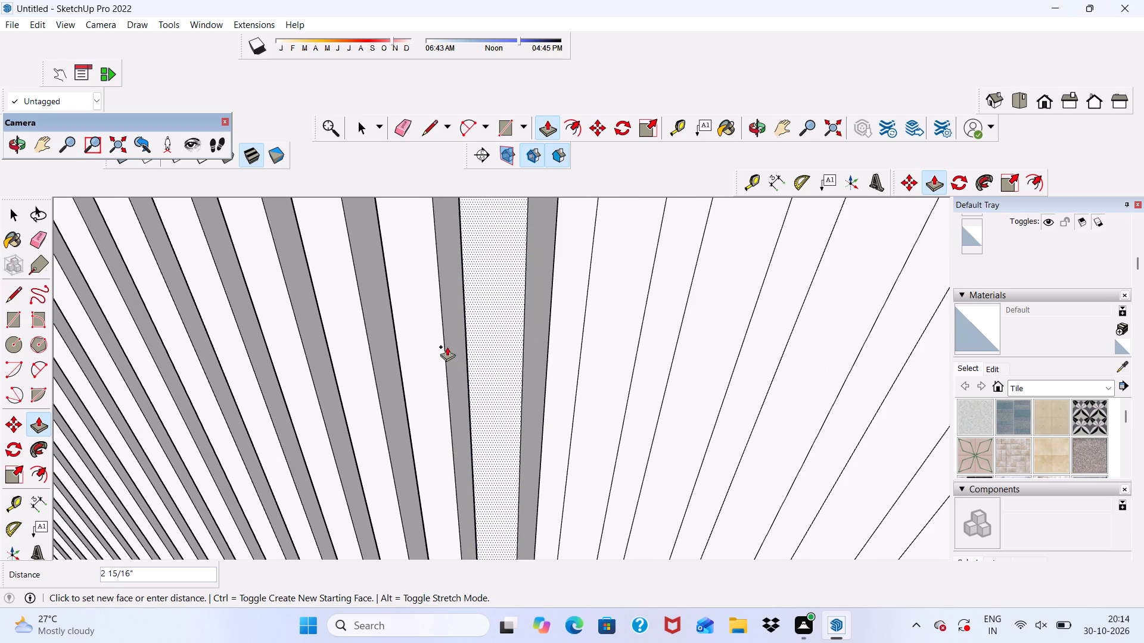
left_click(437, 347)
Pull three further alternate narrow strips of the upper front panel out 3", continuing the raised pattern toward the terrace.
left_click(589, 345)
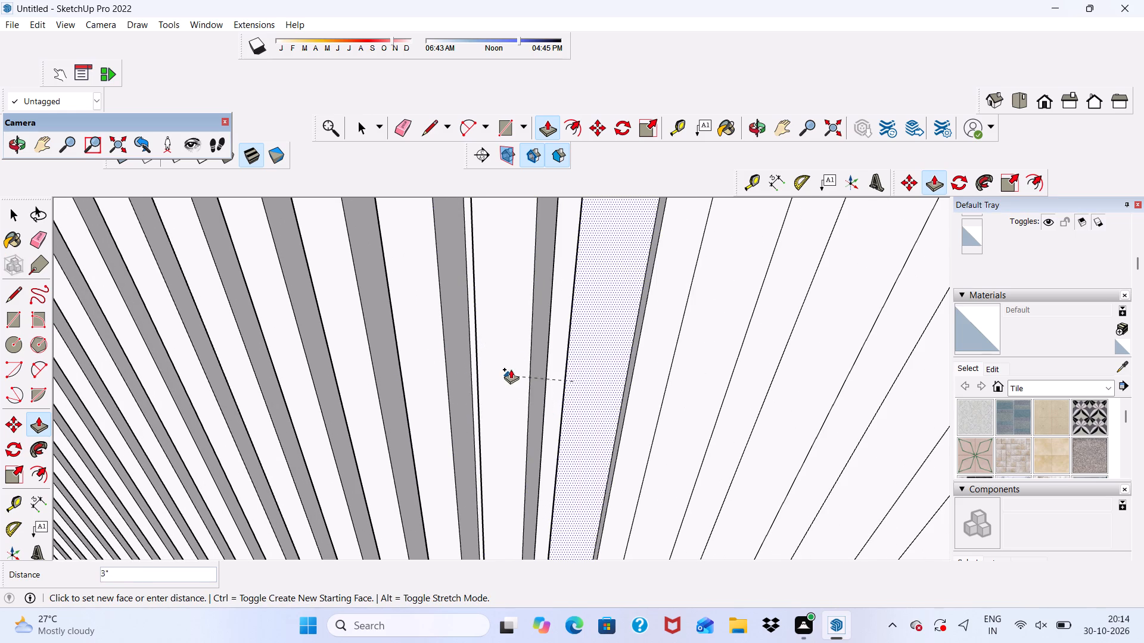
left_click(528, 356)
scroll(492, 310, "down", 6)
left_click(606, 336)
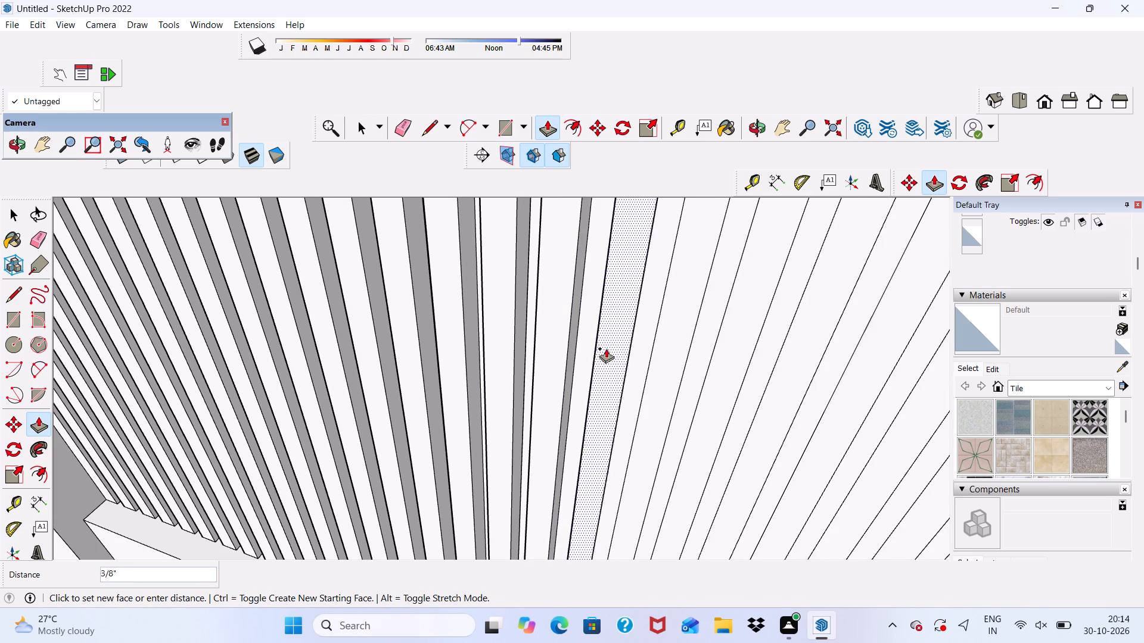
left_click(568, 340)
left_click(664, 355)
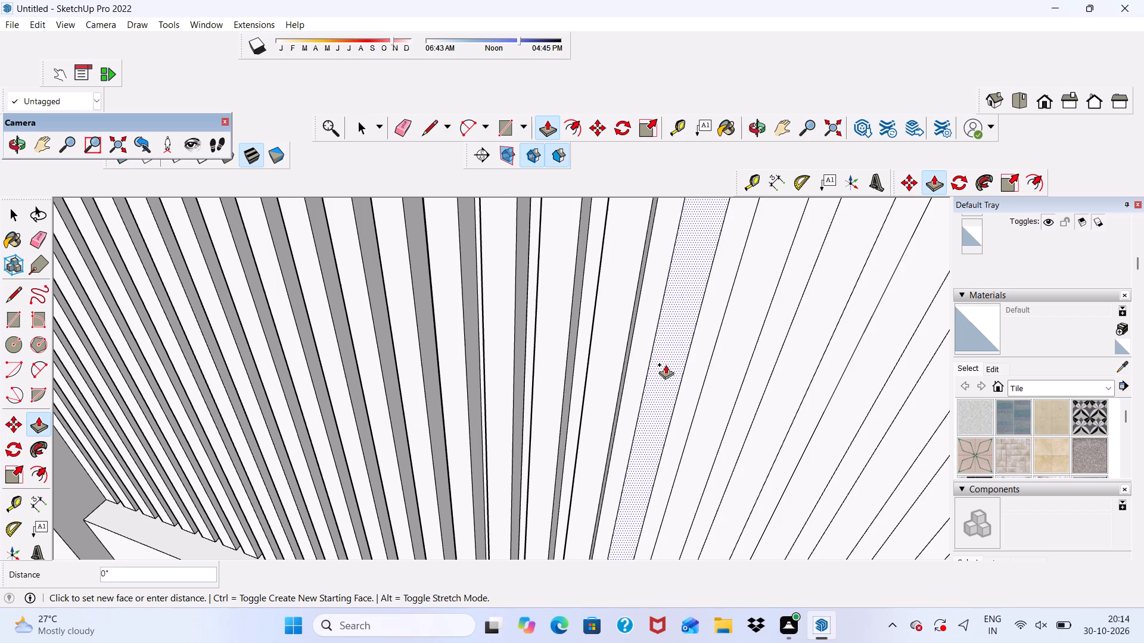
scroll(623, 359, "up", 2)
left_click(626, 352)
Raise the next four alternate narrow strips of the upper front panel by 3", level with the strips already raised.
scroll(467, 305, "down", 5)
middle_click_drag(639, 323, 554, 336)
left_click(565, 329)
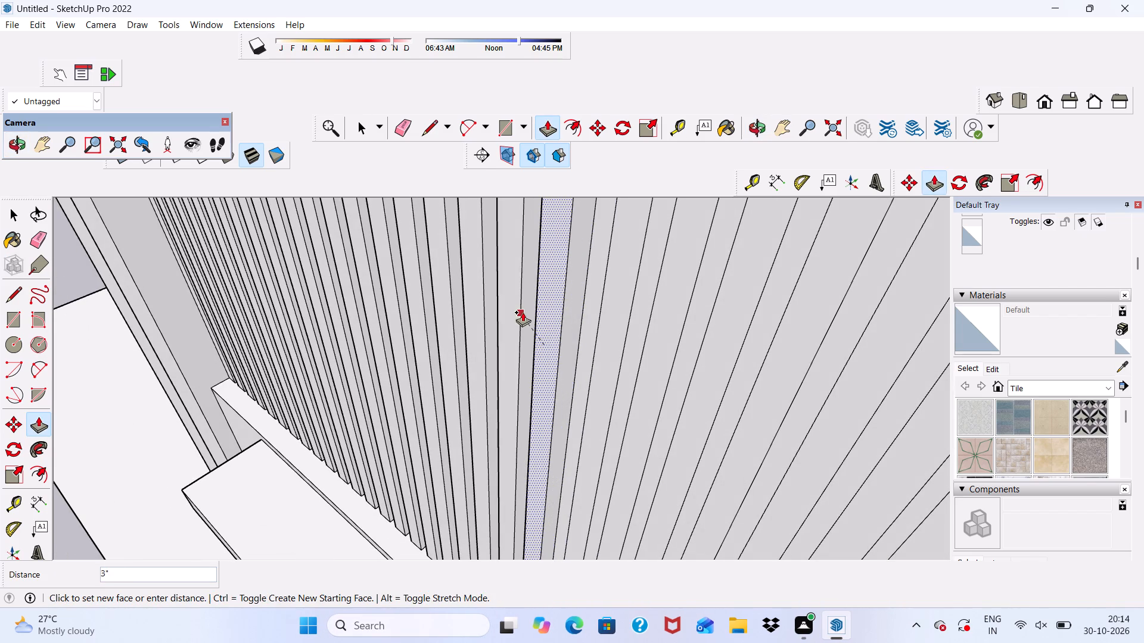
left_click(523, 311)
scroll(605, 354, "down", 1)
middle_click_drag(605, 354, 660, 353)
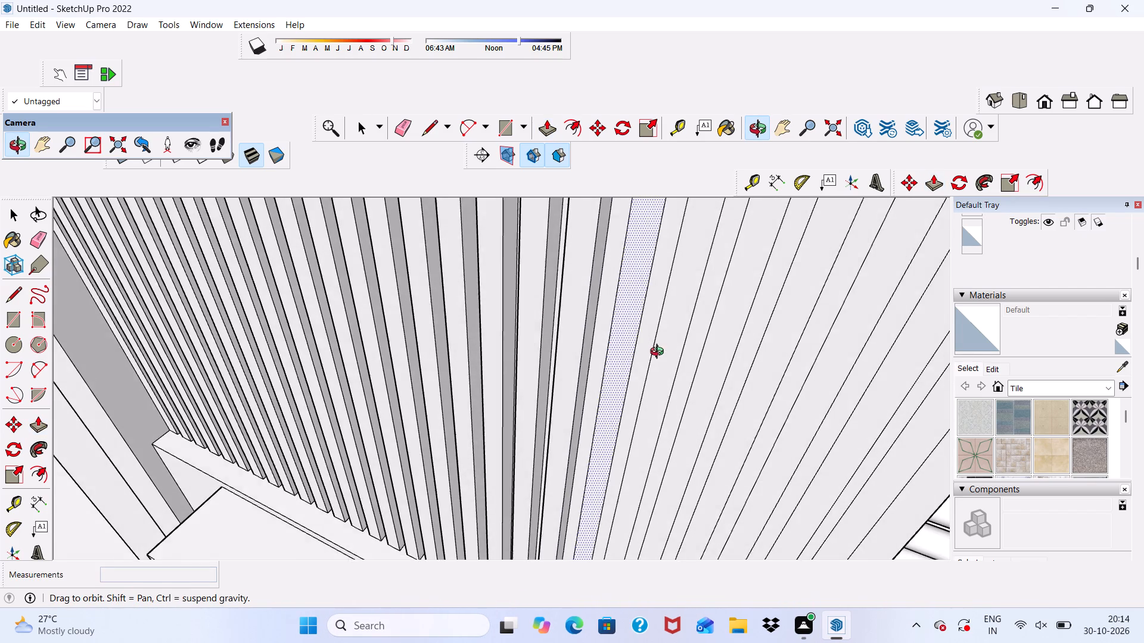
middle_click_drag(660, 353, 660, 354)
scroll(609, 340, "up", 2)
left_click(621, 325)
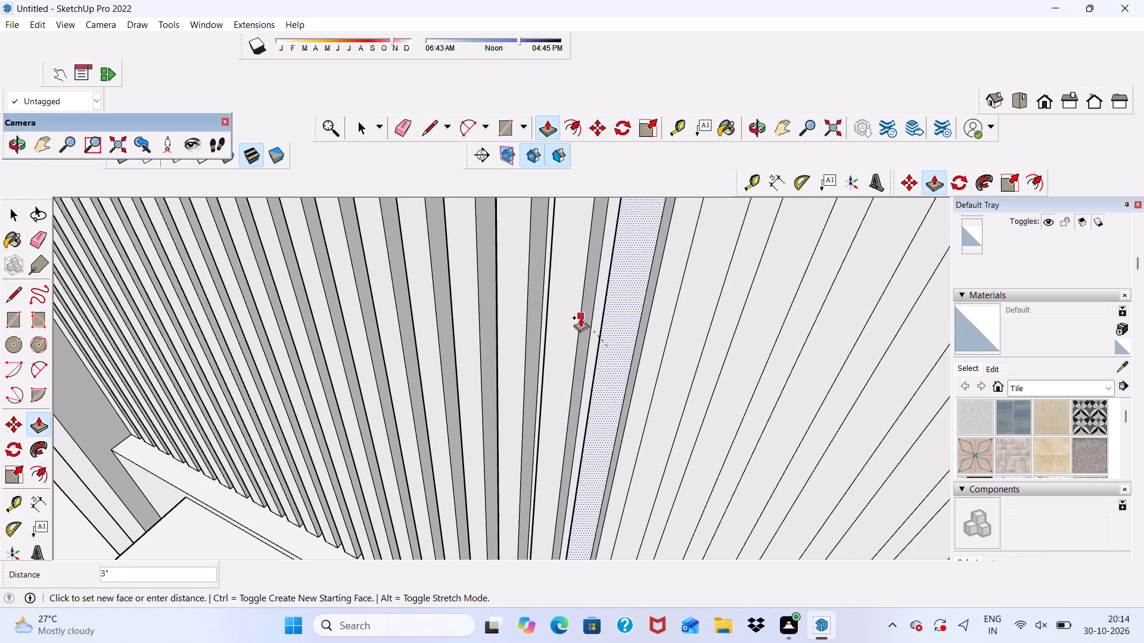
left_click(580, 317)
left_click(681, 357)
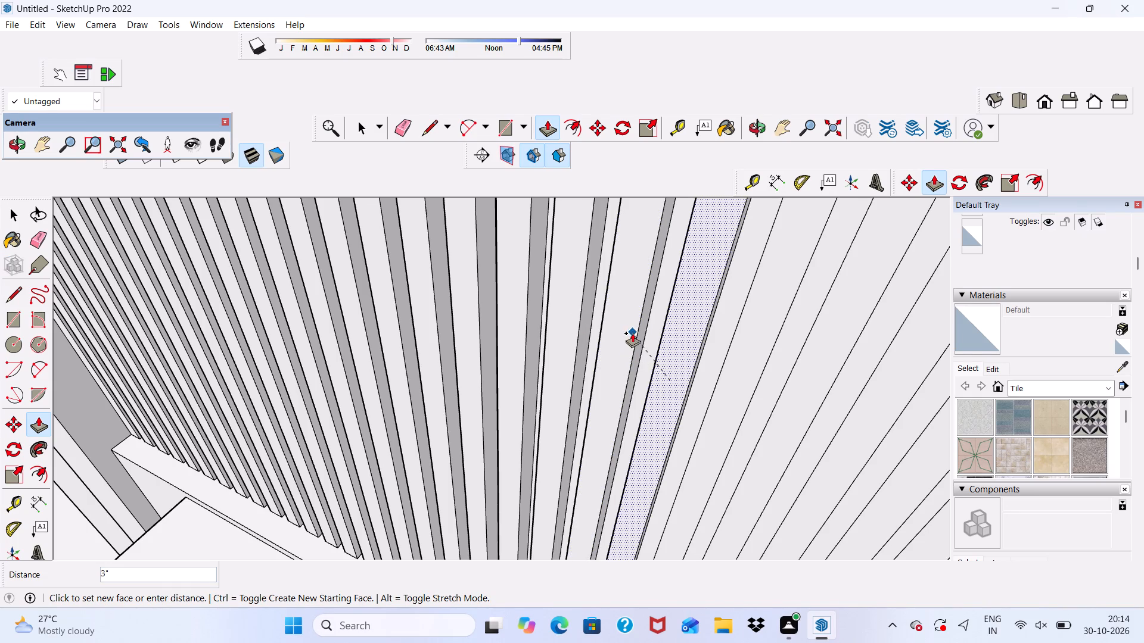
left_click(632, 333)
left_click(738, 363)
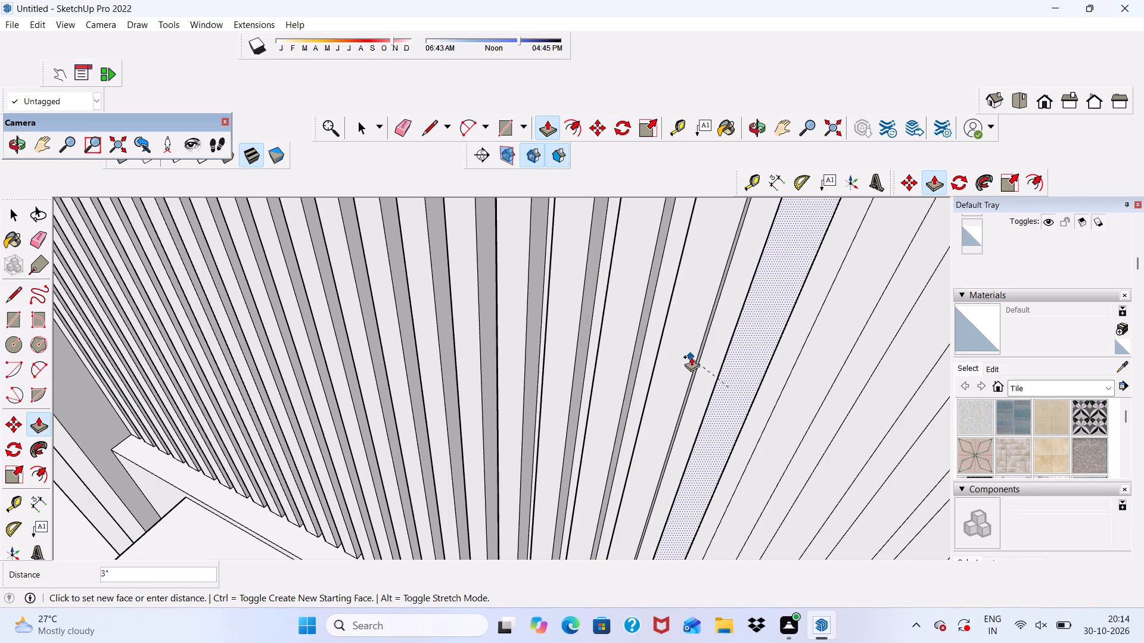
left_click(697, 354)
Pull the following two alternate narrow strips of the upper front panel out 3" toward the terrace end.
scroll(666, 326, "down", 10)
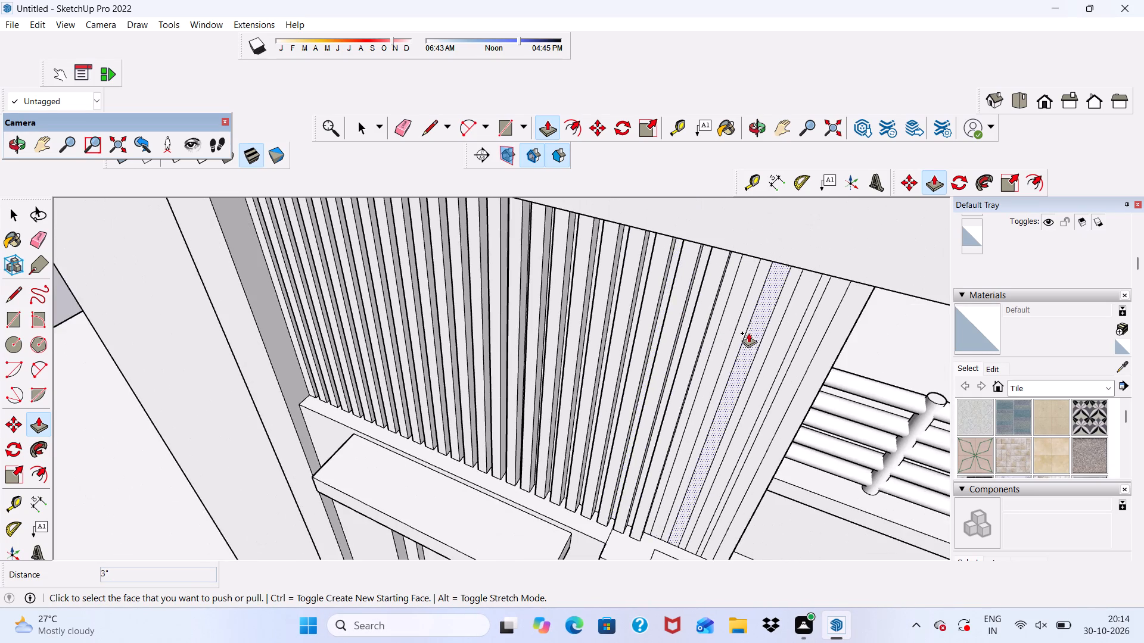
middle_click_drag(749, 333, 672, 296)
scroll(710, 310, "up", 9)
left_click(694, 296)
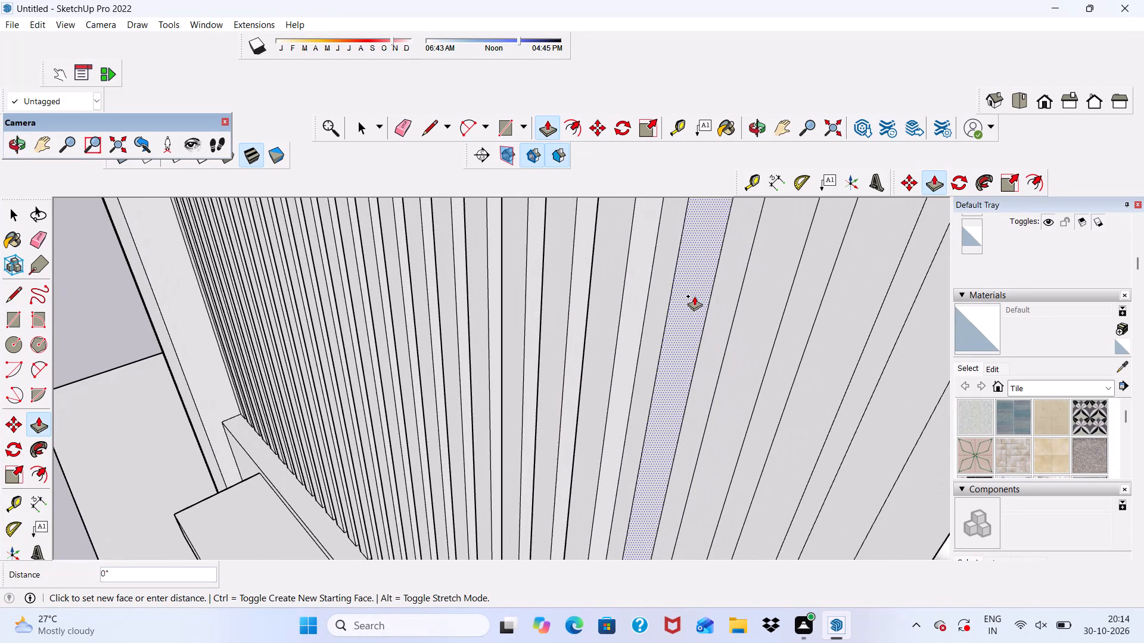
scroll(629, 275, "down", 3)
middle_click_drag(629, 275, 791, 276)
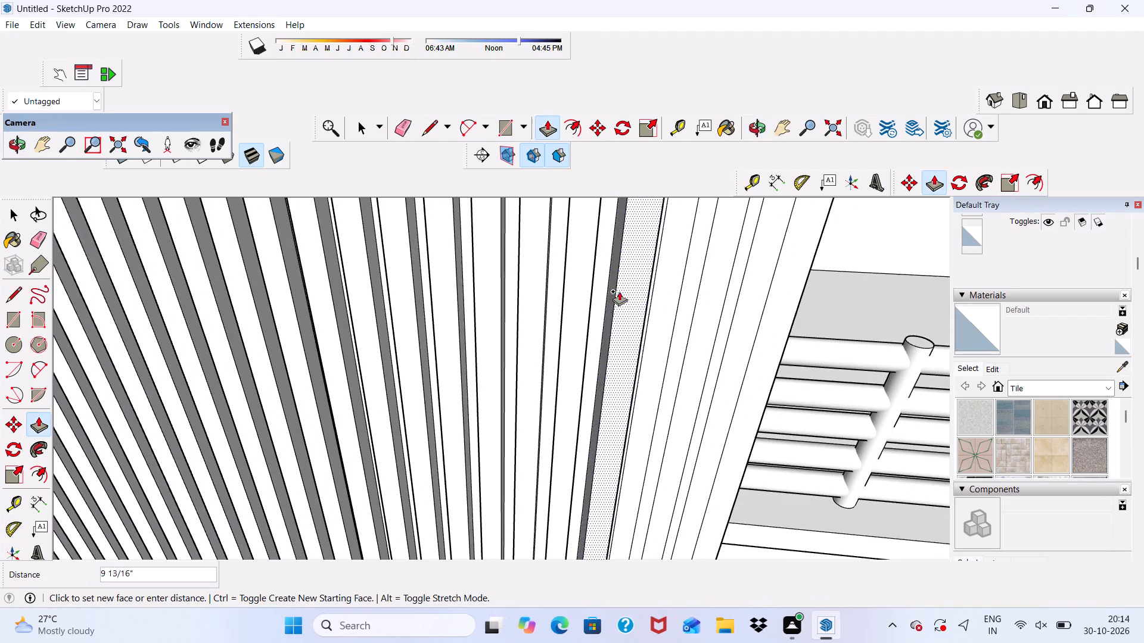
scroll(615, 289, "up", 4)
left_click(589, 273)
left_click(687, 311)
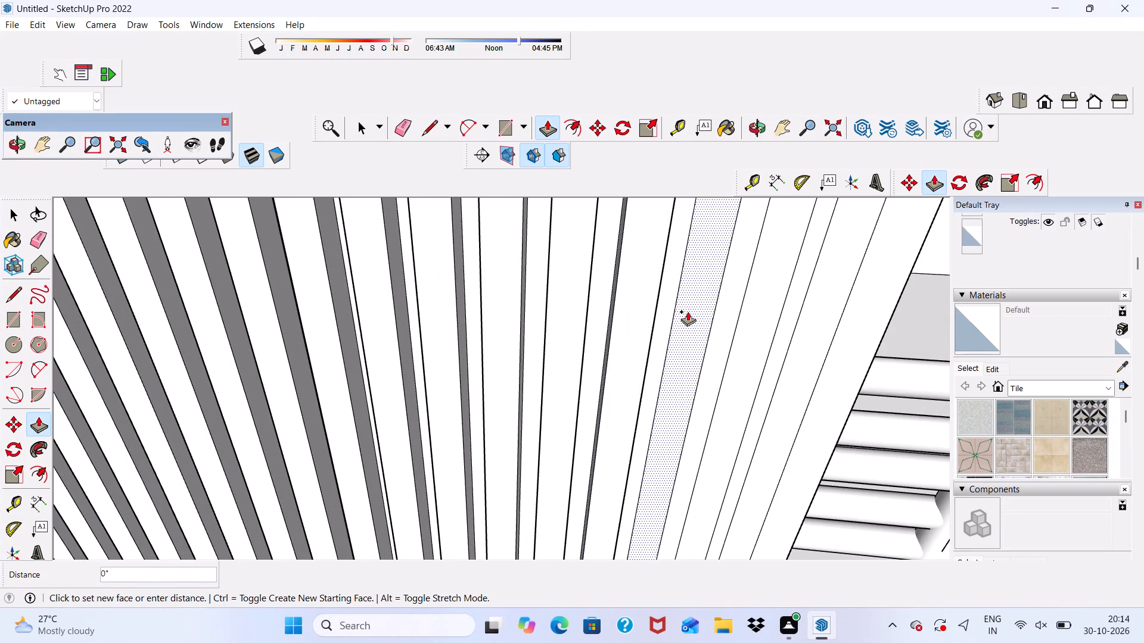
left_click(653, 335)
Raise two further alternate narrow strips near the terrace end of the upper front panel to the same 3" depth.
scroll(552, 298, "down", 5)
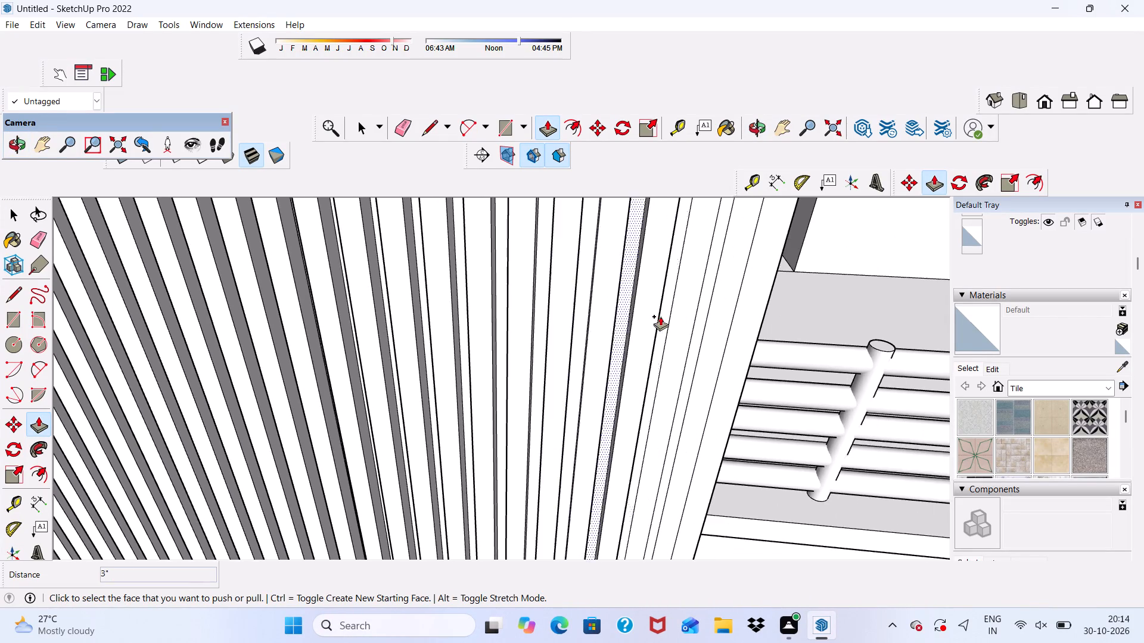
scroll(679, 273, "up", 2)
left_click(697, 271)
scroll(658, 302, "up", 4)
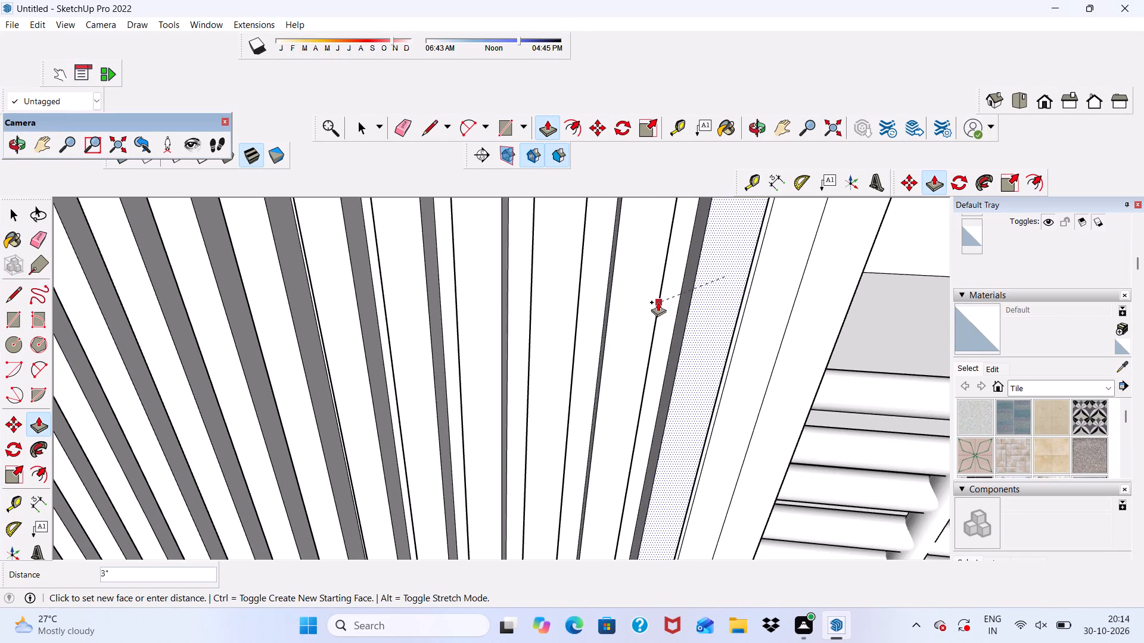
left_click(658, 302)
scroll(612, 299, "down", 6)
scroll(701, 286, "up", 3)
left_click(702, 286)
scroll(682, 329, "up", 2)
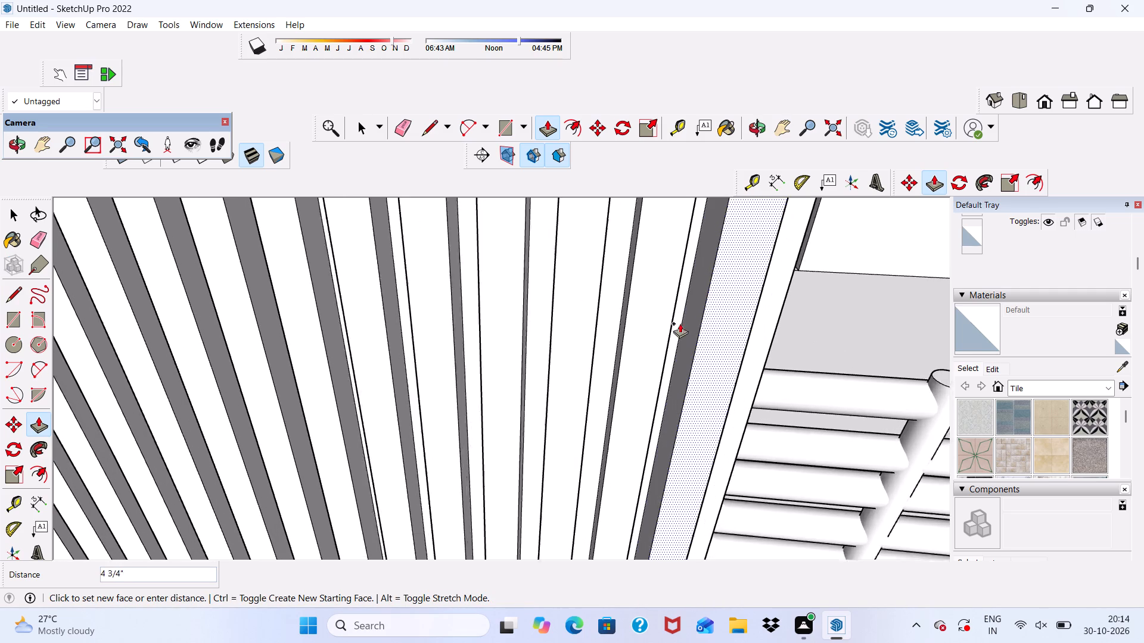
scroll(680, 323, "up", 2)
left_click(665, 319)
Push/Pull the remaining strip face at the terrace corner of the upper front panel by 3".
scroll(756, 336, "down", 3)
middle_click_drag(773, 344, 660, 329)
scroll(654, 323, "down", 9)
middle_click_drag(646, 362, 564, 349)
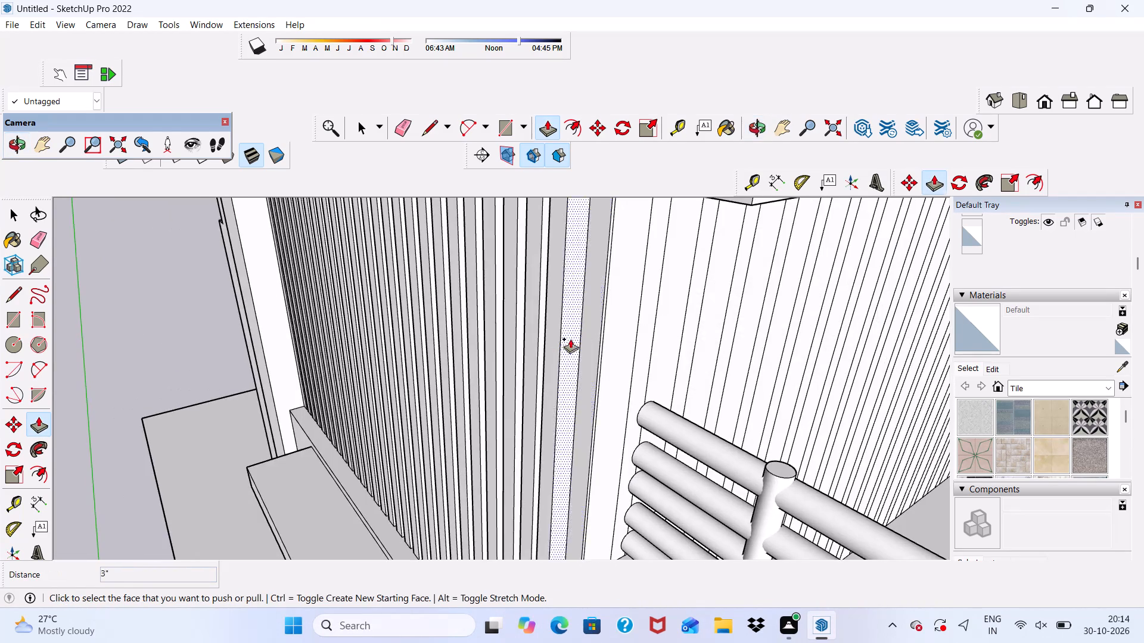
scroll(616, 309, "up", 4)
left_click(616, 309)
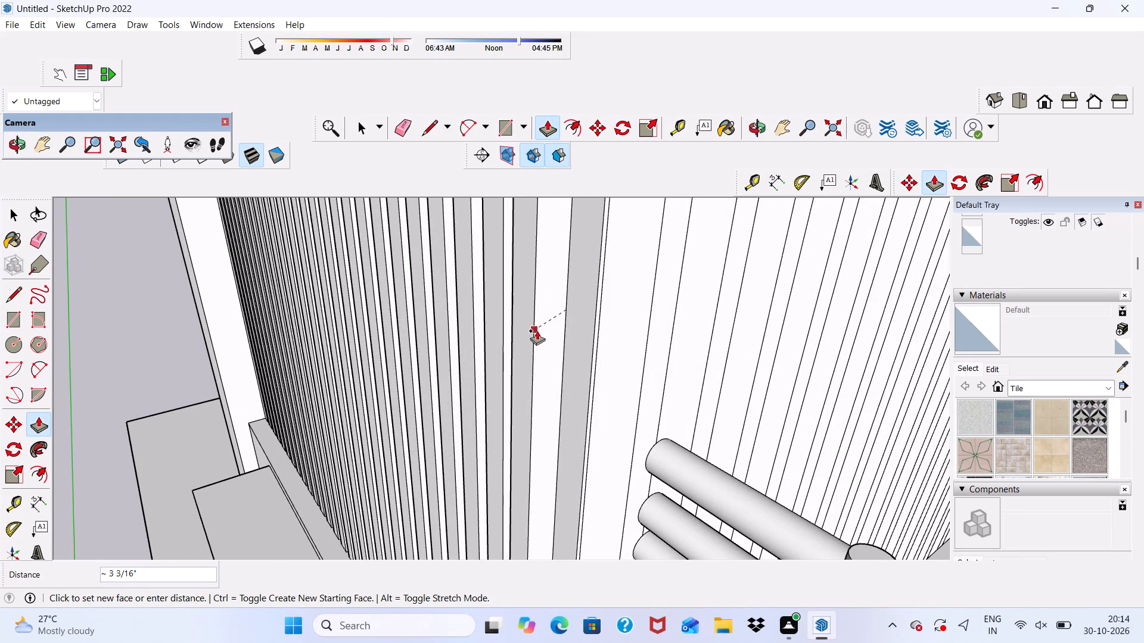
scroll(618, 354, "up", 1)
type("3\"")
key("Return")
Start the terrace side wall cladding by raising its narrow strip nearest the front corner 3".
scroll(596, 337, "down", 3)
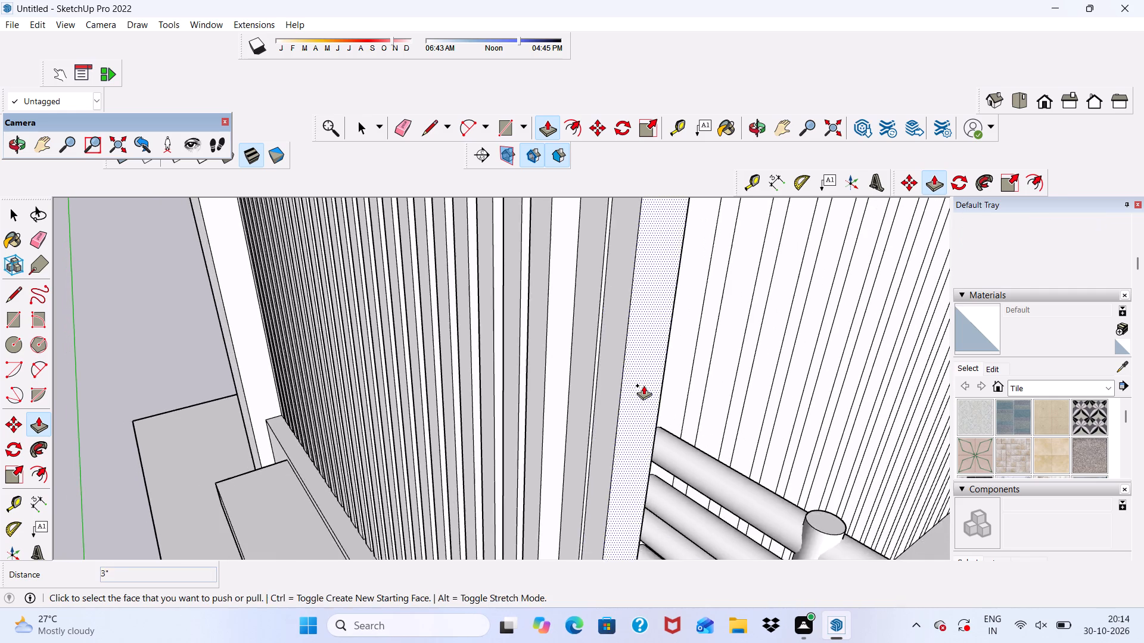
middle_click_drag(644, 388, 507, 367)
scroll(534, 369, "up", 2)
scroll(538, 328, "down", 13)
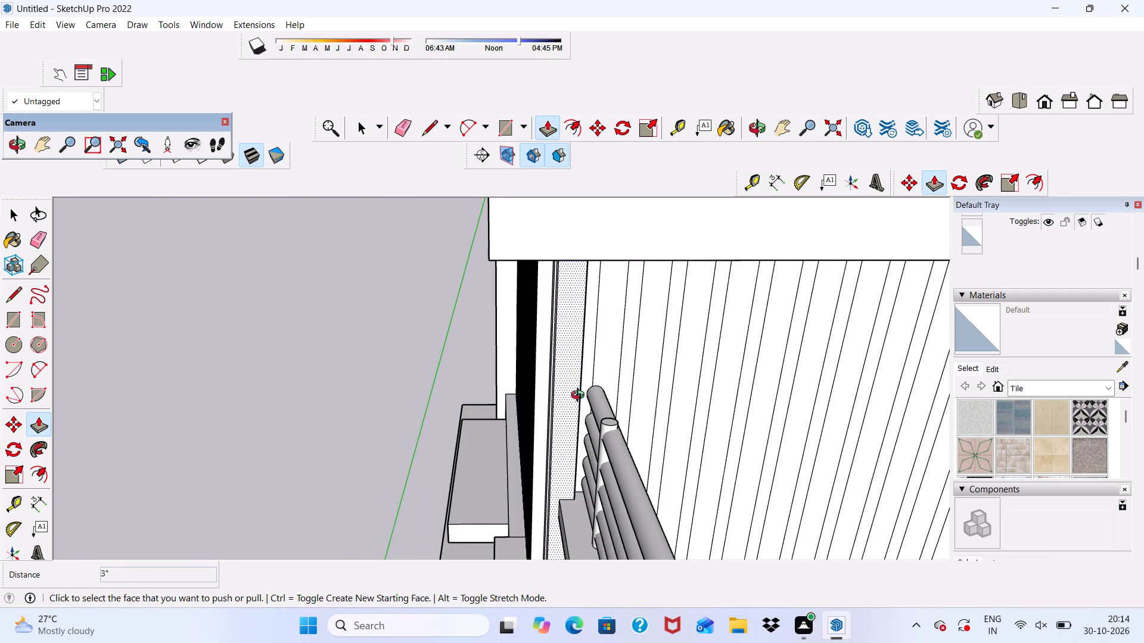
middle_click_drag(580, 397, 704, 320)
scroll(704, 319, "up", 1)
scroll(646, 292, "down", 10)
middle_click_drag(647, 424, 713, 405)
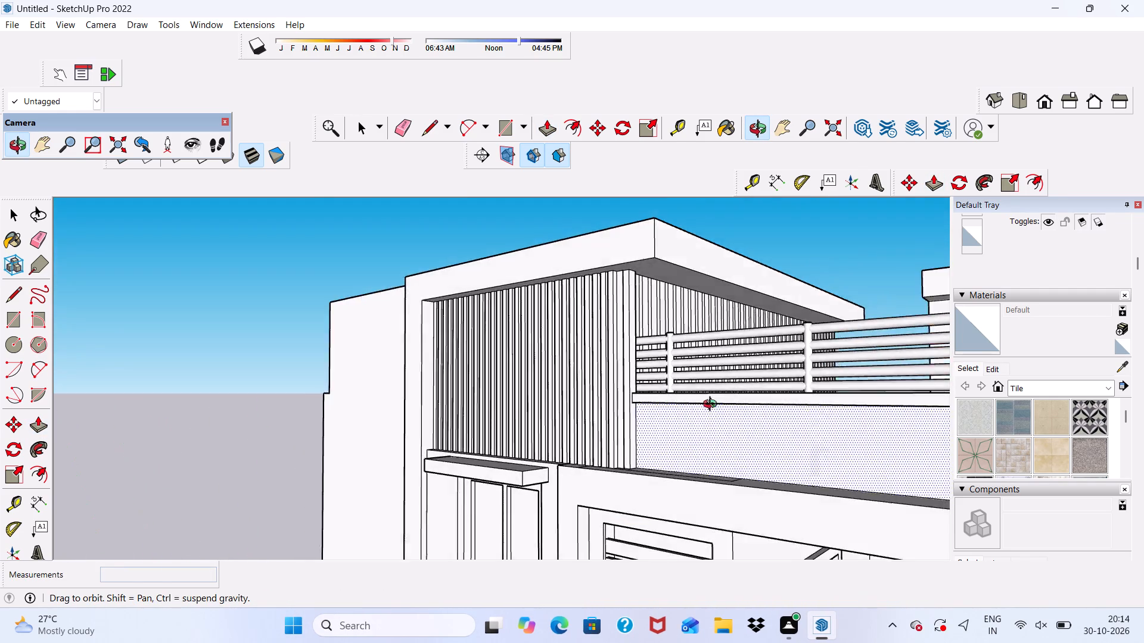
middle_click_drag(713, 405, 537, 460)
scroll(617, 328, "up", 4)
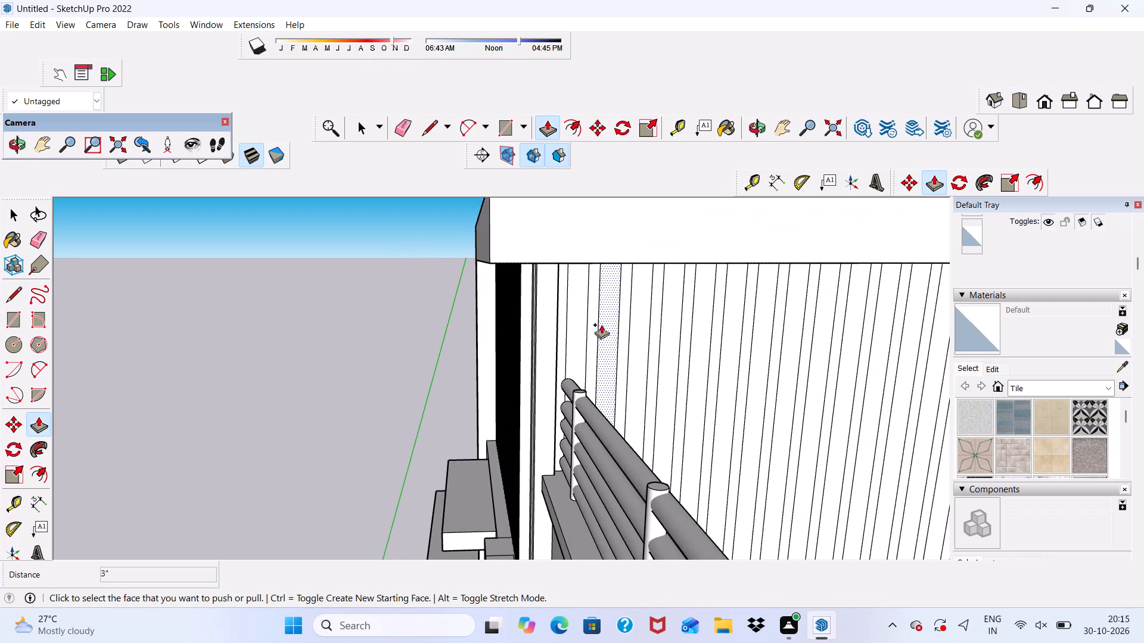
scroll(589, 324, "up", 1)
left_click(577, 321)
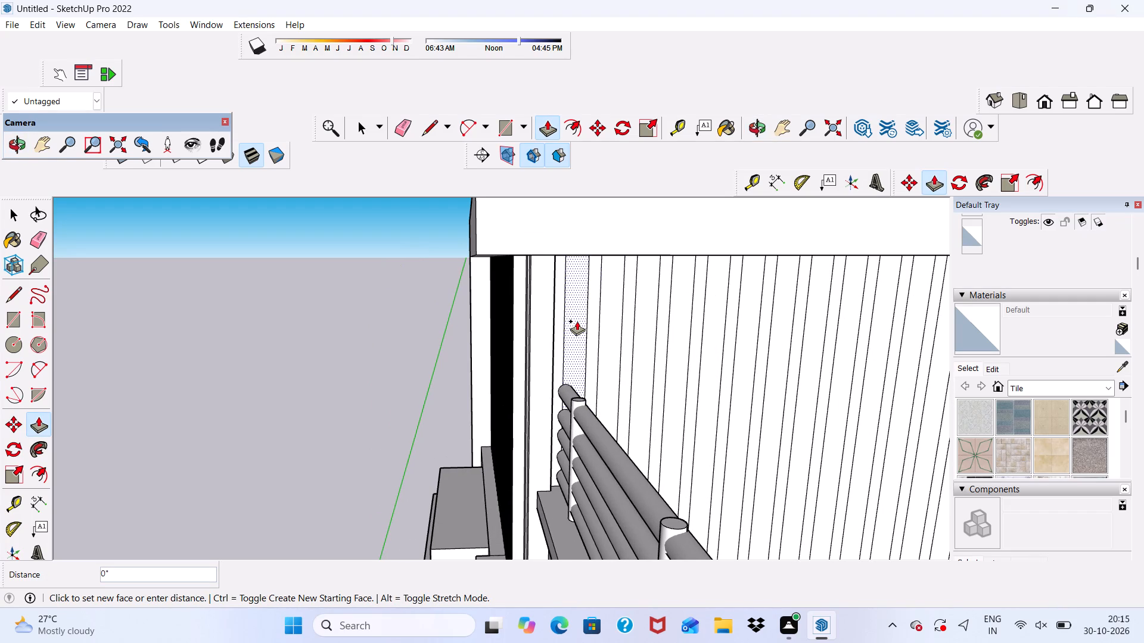
scroll(546, 344, "up", 1)
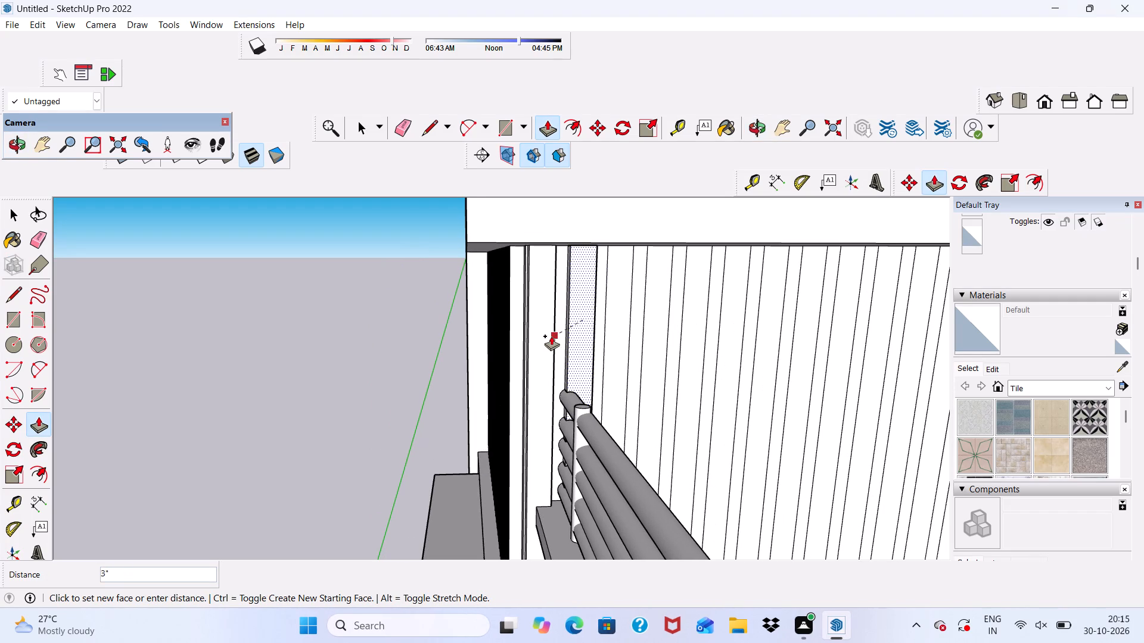
left_click(551, 336)
Raise the second alternate narrow strip of the terrace side wall by 3", flush with the first raised one.
scroll(551, 336, "down", 4)
scroll(623, 339, "up", 4)
left_click(595, 327)
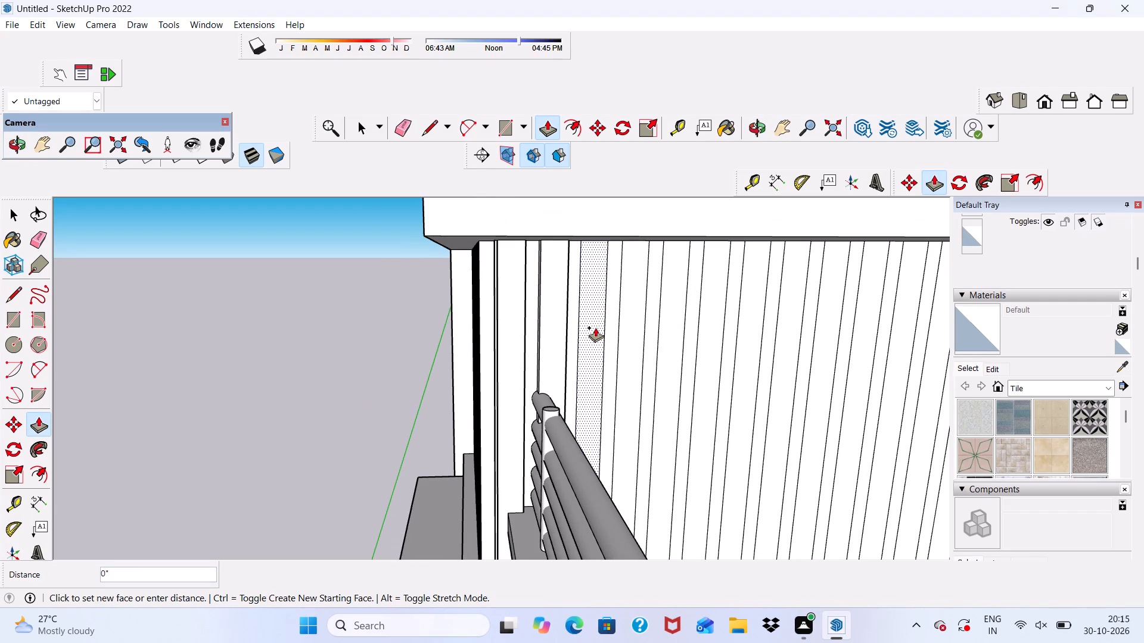
scroll(574, 327, "up", 4)
scroll(598, 338, "down", 5)
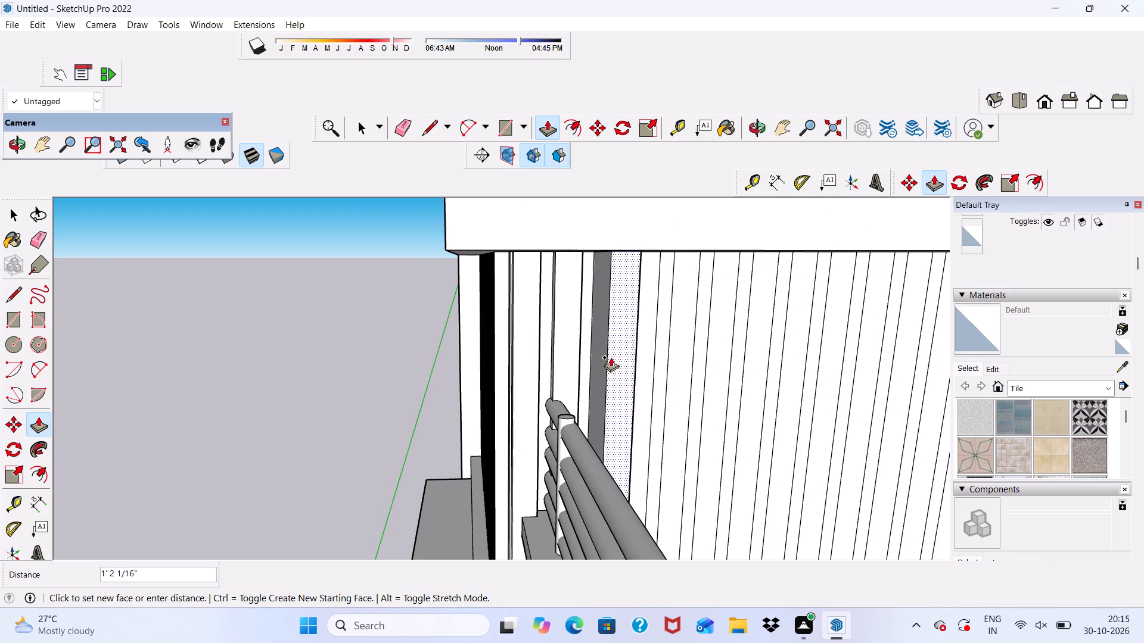
scroll(579, 340, "up", 1)
left_click(579, 340)
Pull out the third alternate narrow strip of the terrace side wall, flush with the raised strips beside the railing.
scroll(561, 342, "down", 3)
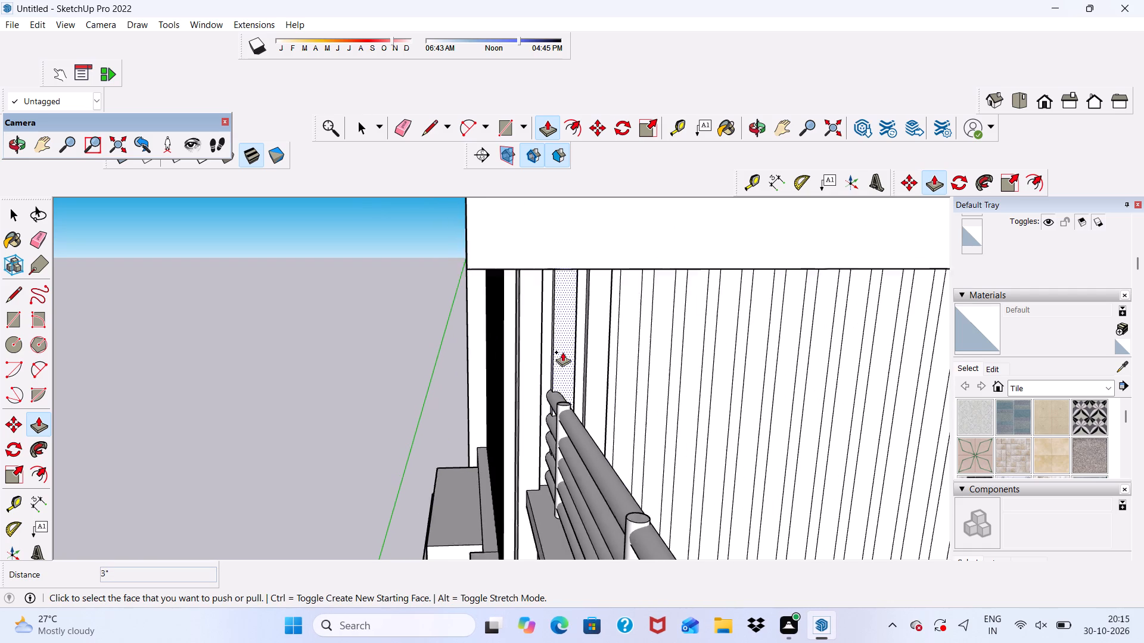
scroll(562, 352, "down", 2)
middle_click_drag(575, 376, 555, 382)
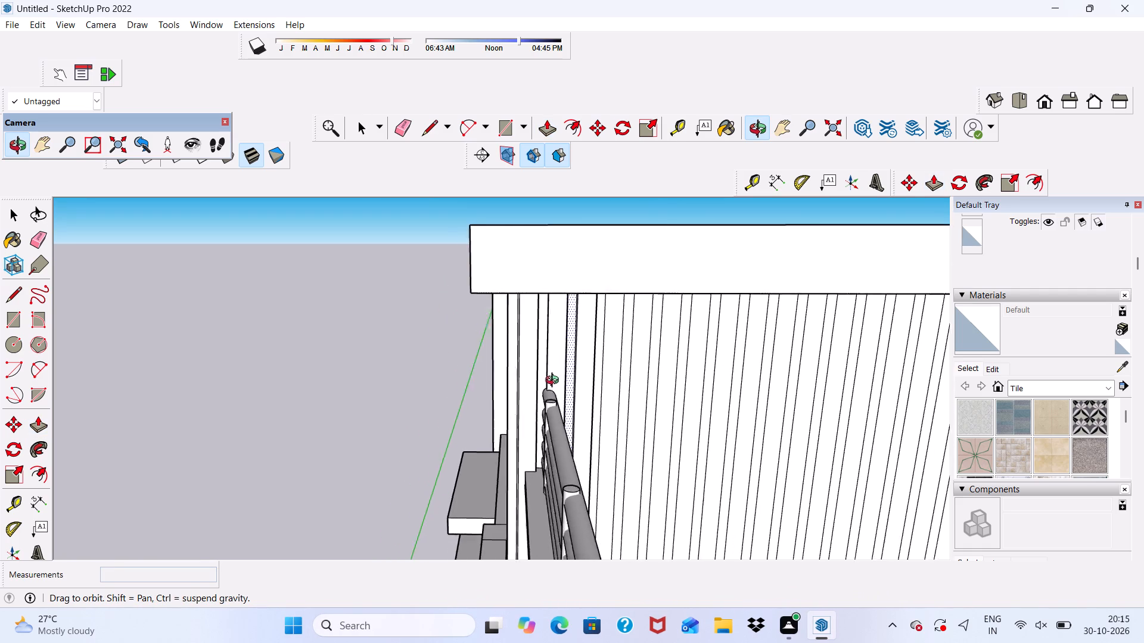
middle_click_drag(555, 382, 461, 374)
scroll(563, 363, "up", 3)
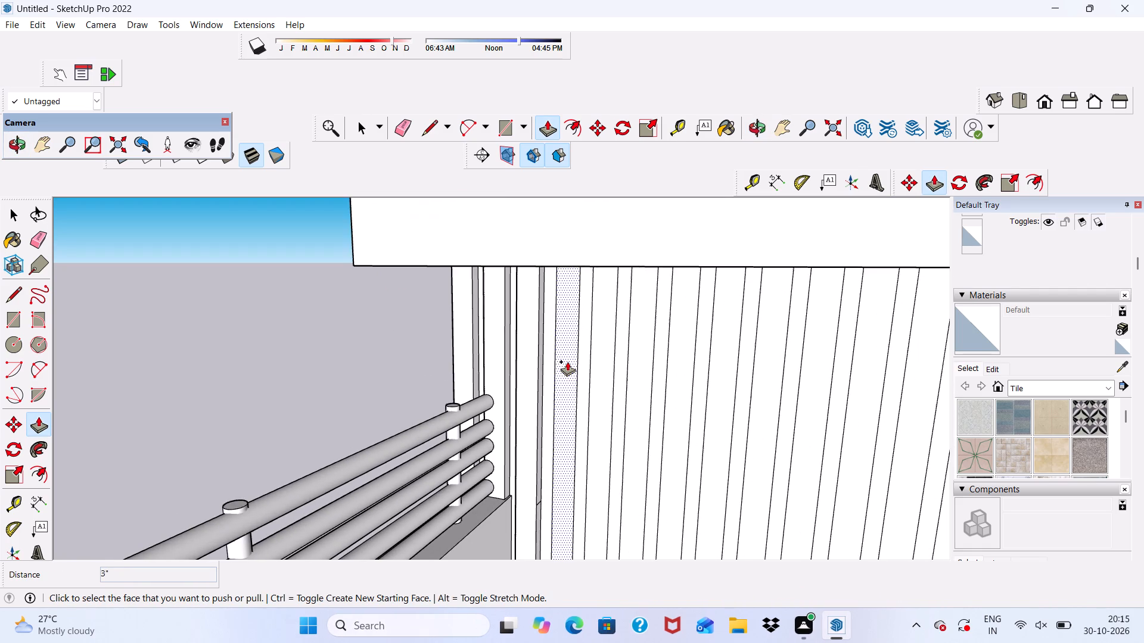
left_click(568, 361)
scroll(539, 349, "up", 2)
scroll(538, 349, "down", 2)
middle_click_drag(538, 349, 601, 352)
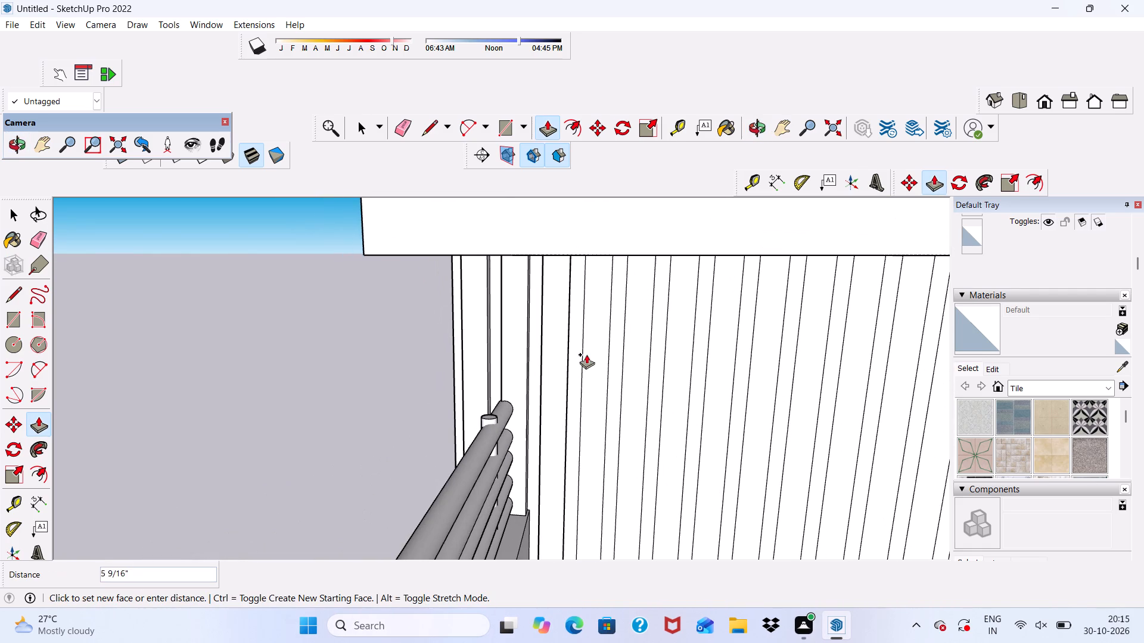
scroll(567, 351, "up", 1)
left_click(567, 351)
Raise the next three alternate narrow strips of the terrace side wall by 3", continuing away from the railing.
scroll(567, 351, "down", 1)
left_click(633, 378)
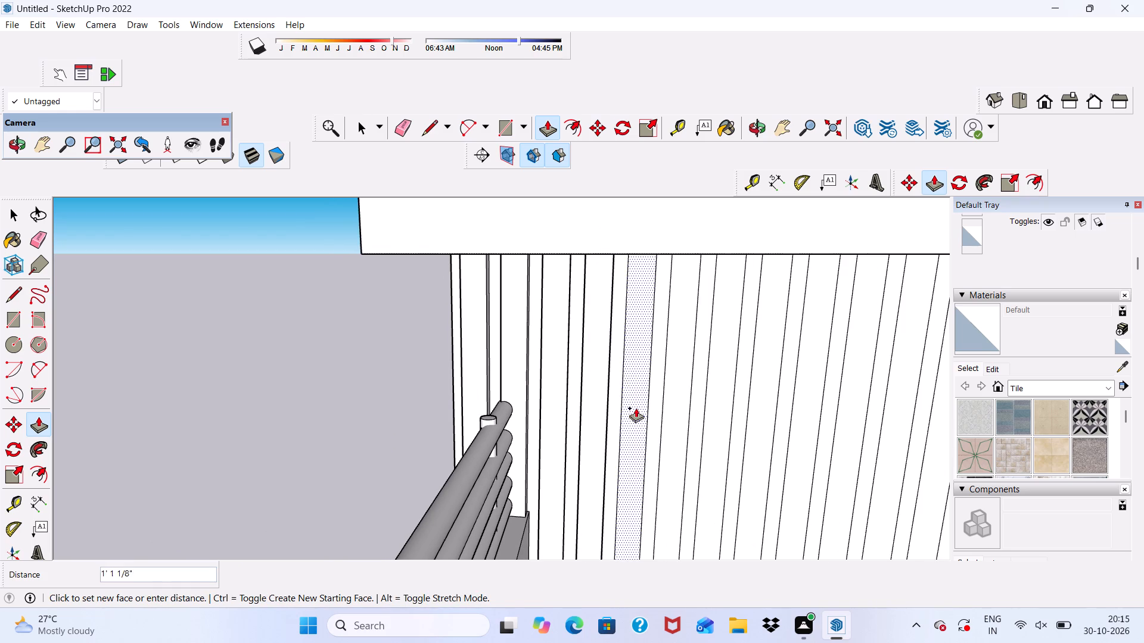
left_click(608, 405)
left_click(668, 370)
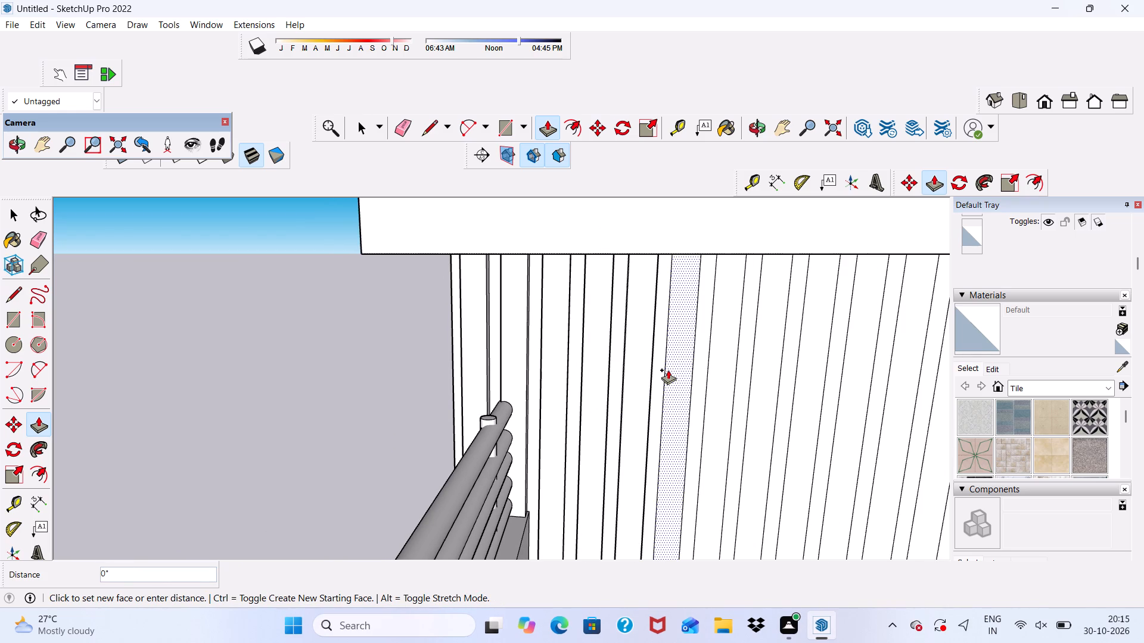
scroll(654, 423, "up", 3)
left_click(646, 399)
scroll(688, 391, "down", 1)
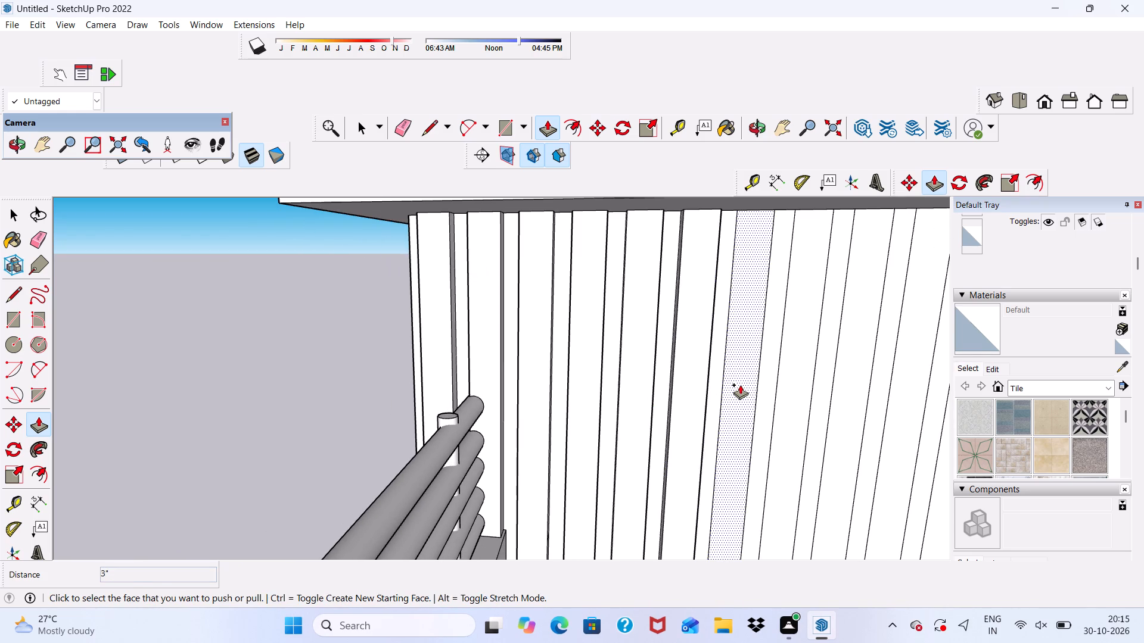
left_click(740, 385)
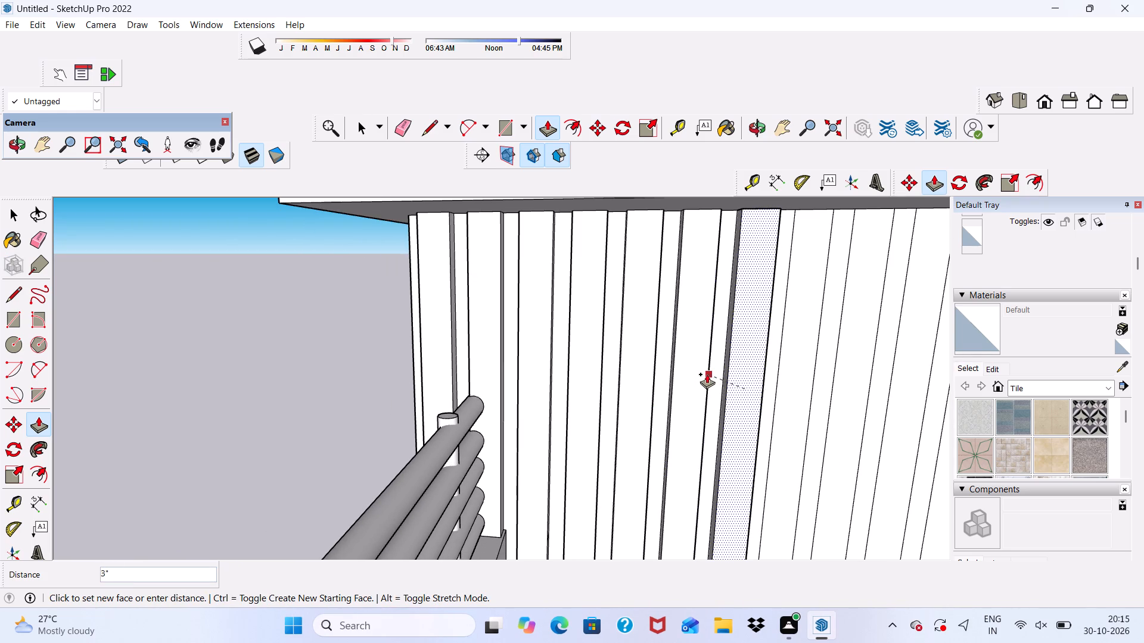
left_click(707, 373)
Pull the following two alternate narrow strips of the terrace side wall out 3", level with the preceding raised strips.
scroll(652, 335, "down", 5)
scroll(746, 308, "up", 3)
left_click(734, 306)
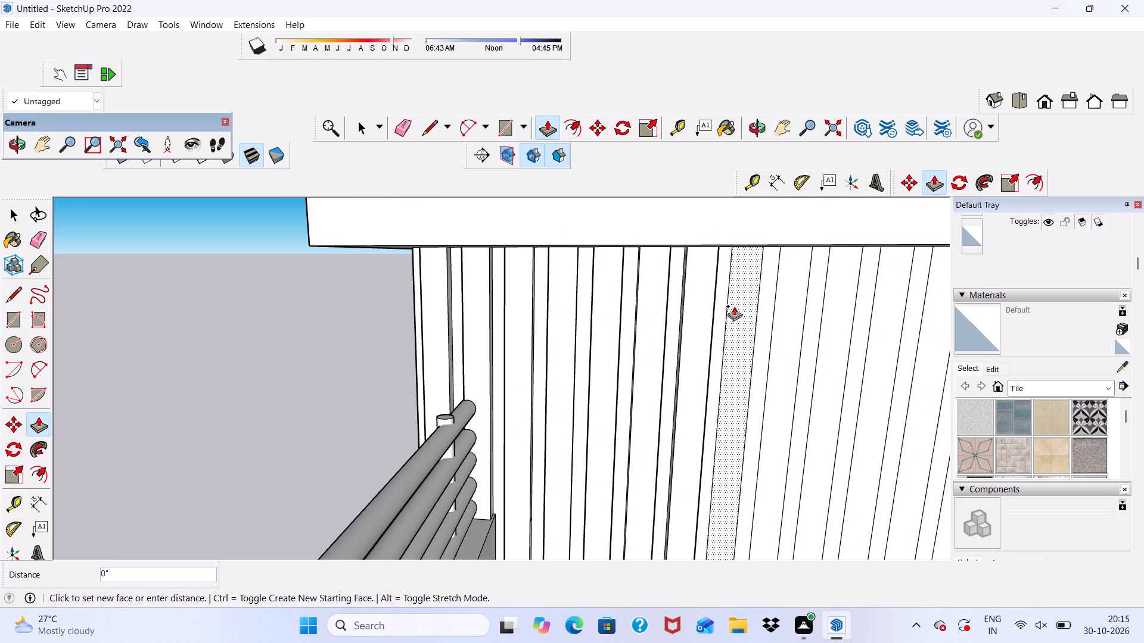
scroll(703, 387, "up", 2)
left_click(708, 364)
scroll(646, 349, "down", 5)
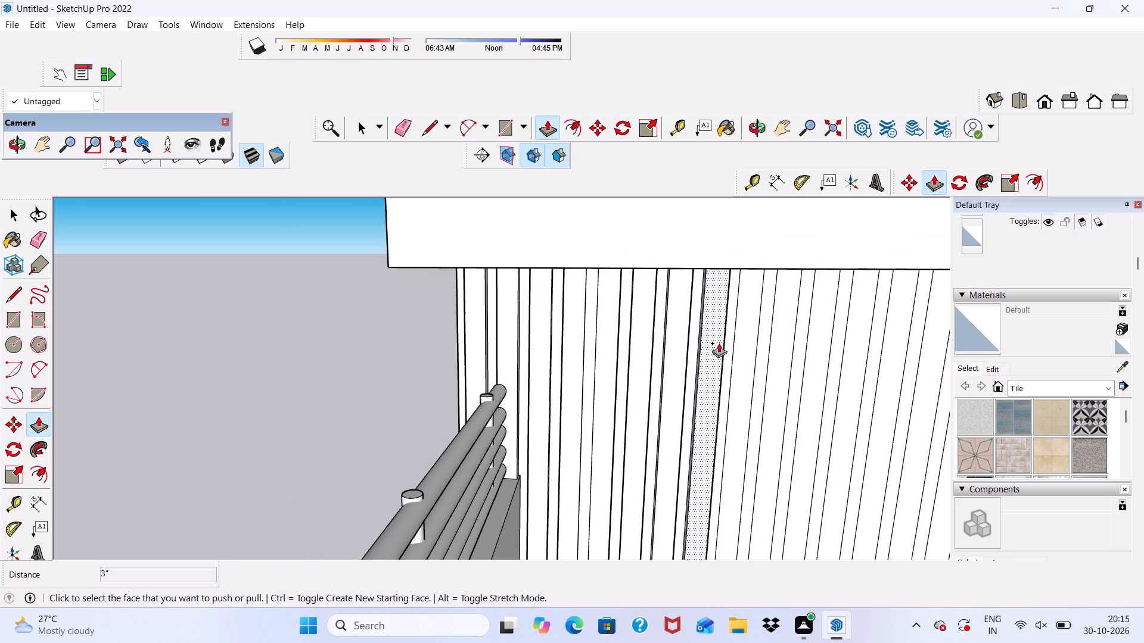
left_click(748, 327)
scroll(716, 379, "up", 2)
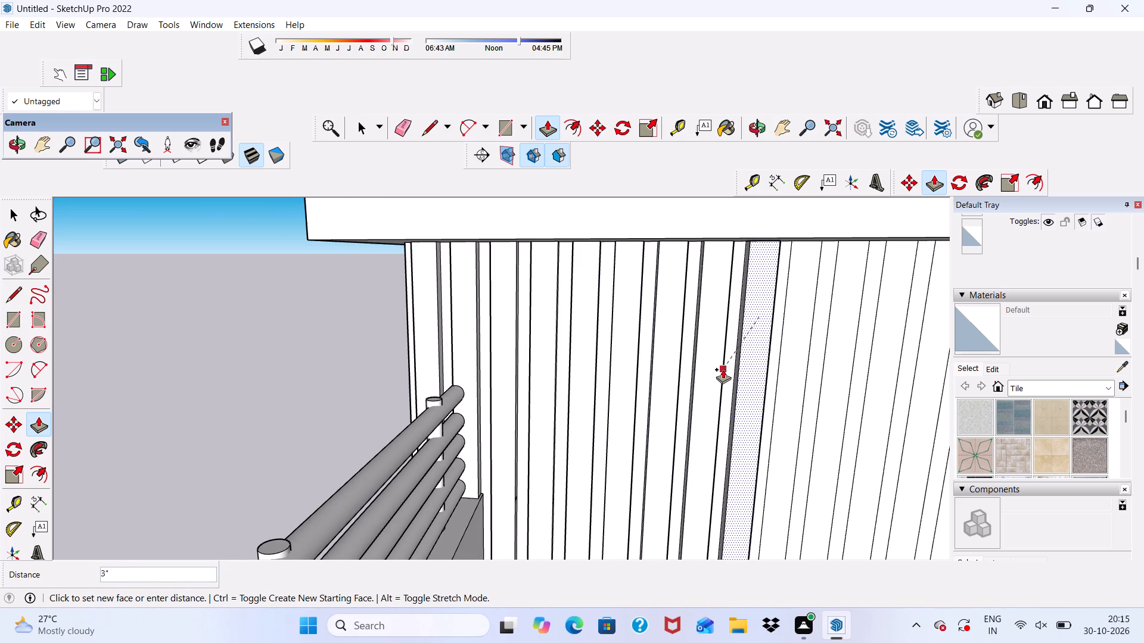
left_click(723, 369)
Raise the next two alternate narrow strips of the terrace side wall by 3", flush with the raised strips.
scroll(626, 352, "down", 5)
scroll(741, 364, "up", 5)
left_click(733, 351)
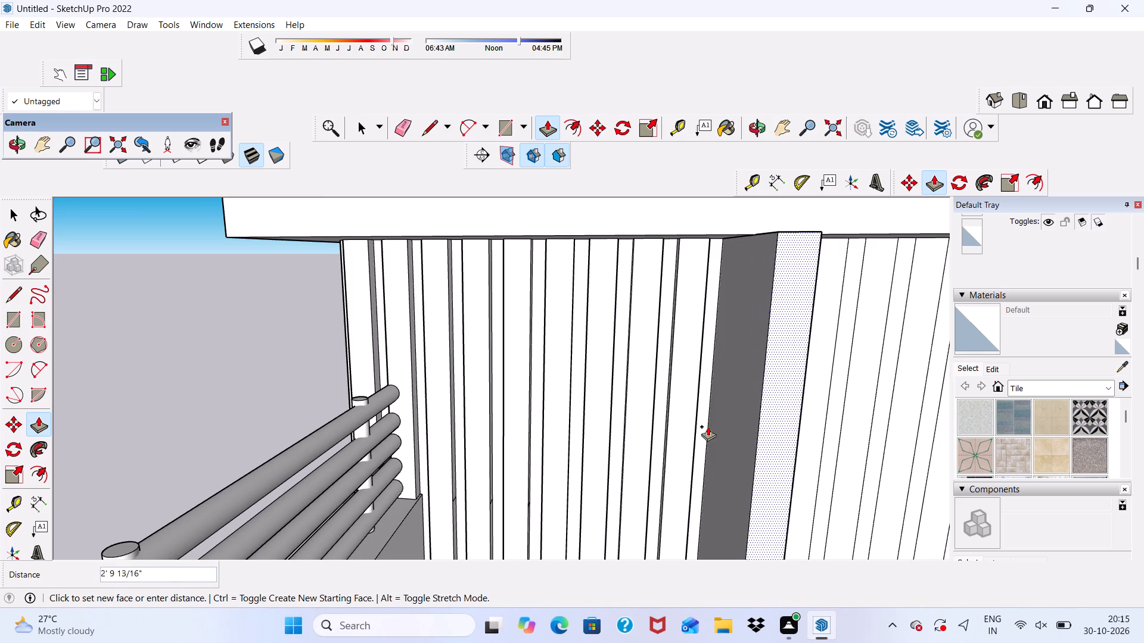
scroll(715, 366, "up", 3)
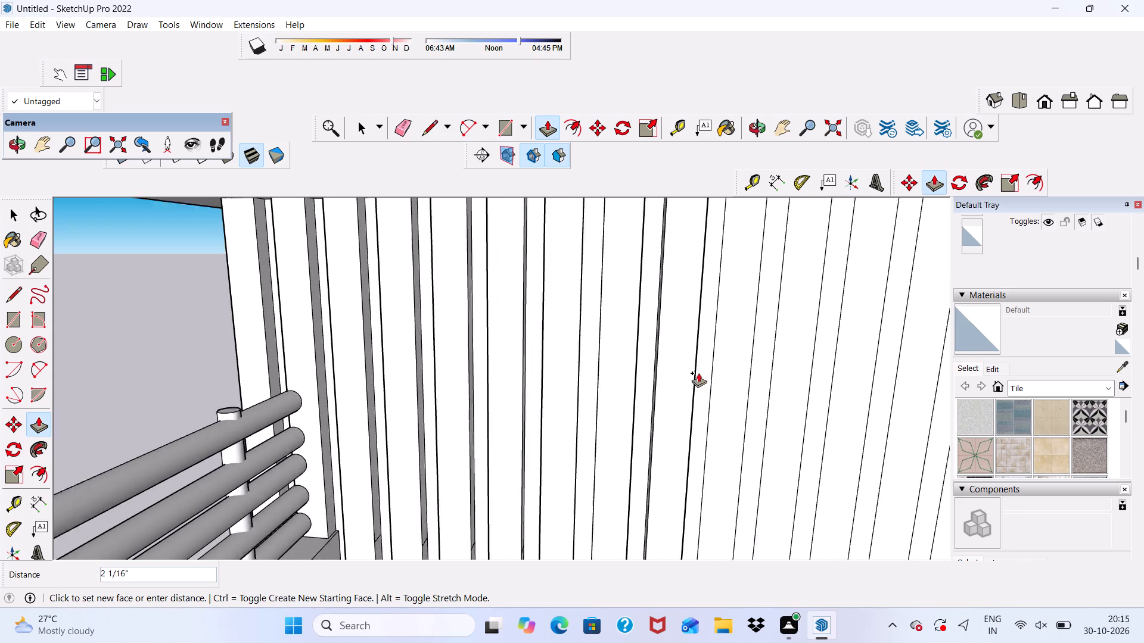
scroll(698, 373, "up", 1)
left_click(694, 380)
scroll(697, 385, "down", 5)
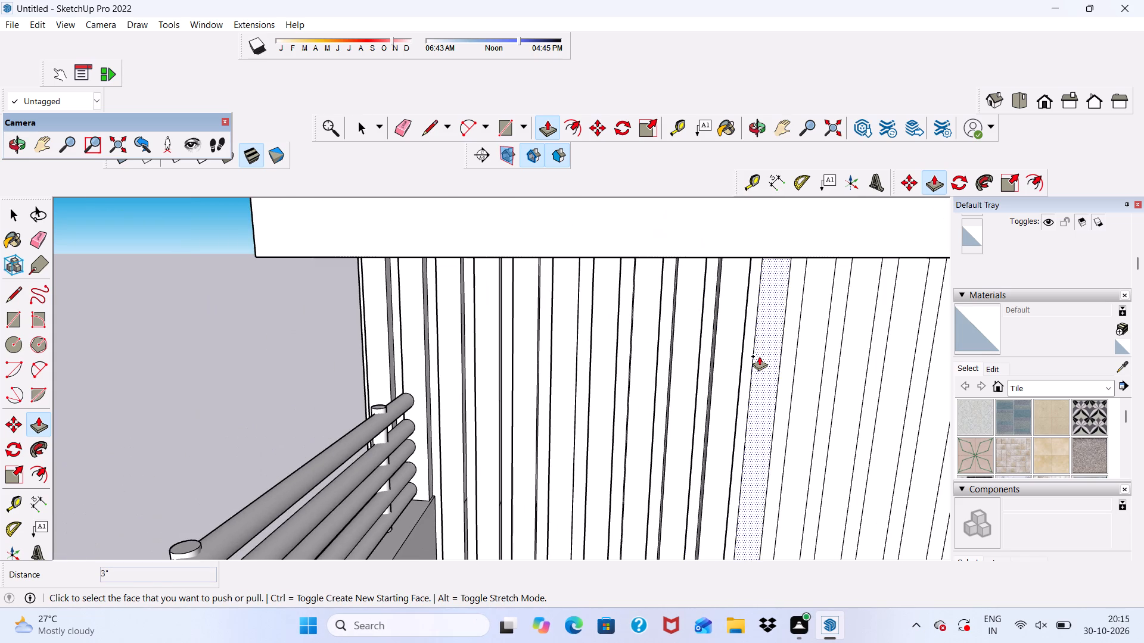
left_click(759, 355)
scroll(744, 399, "up", 3)
left_click(736, 369)
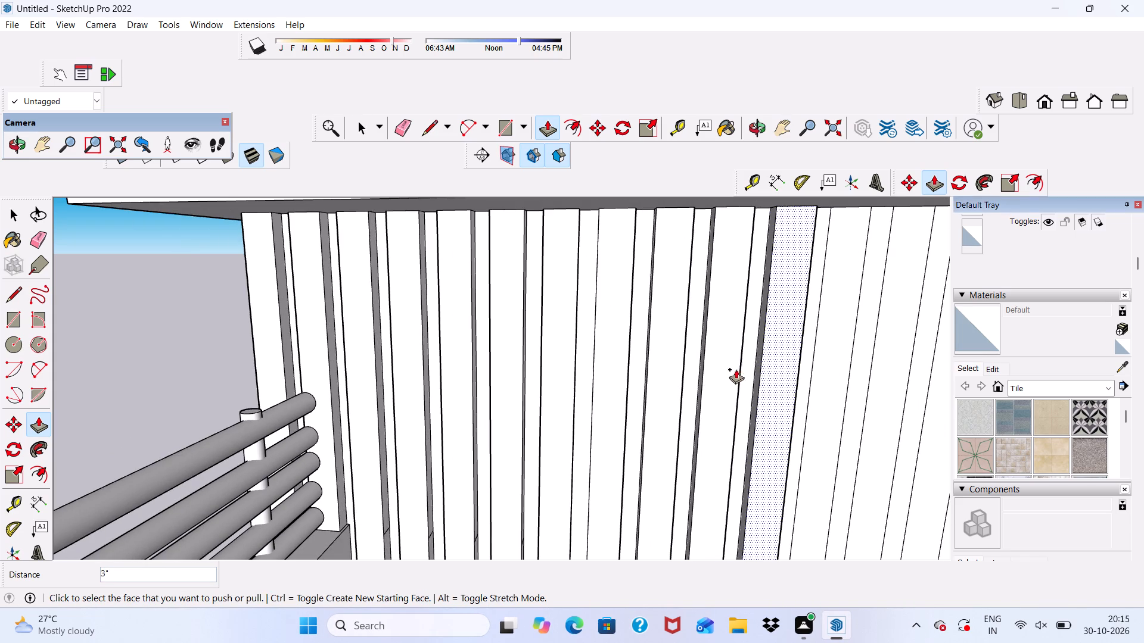
Raise the following three alternate narrow strips of the terrace side wall by 3", continuing away from the railing.
scroll(654, 366, "down", 5)
left_click(766, 348)
scroll(745, 410, "up", 2)
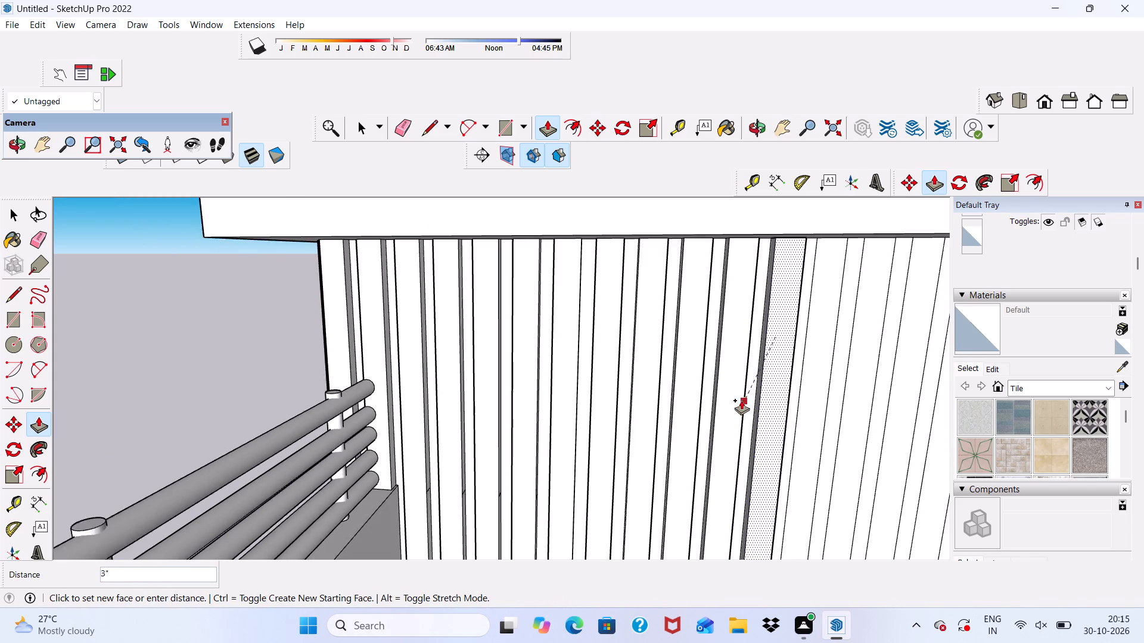
scroll(741, 400, "up", 1)
left_click(748, 355)
scroll(731, 351, "down", 6)
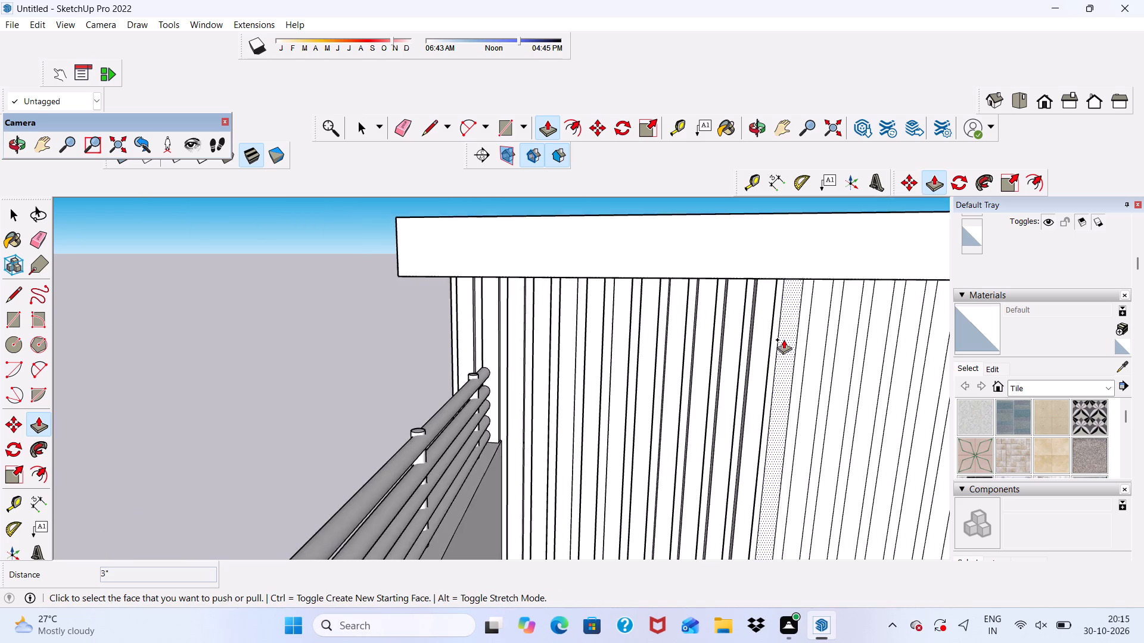
scroll(784, 339, "up", 5)
left_click(784, 339)
scroll(745, 385, "up", 2)
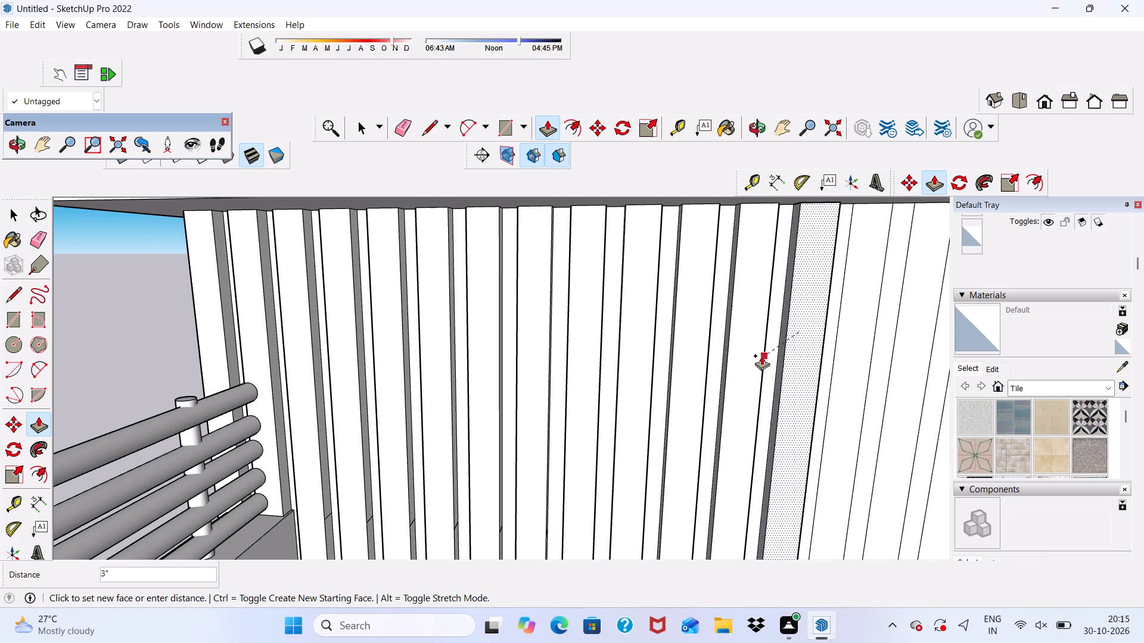
left_click(762, 353)
left_click(857, 320)
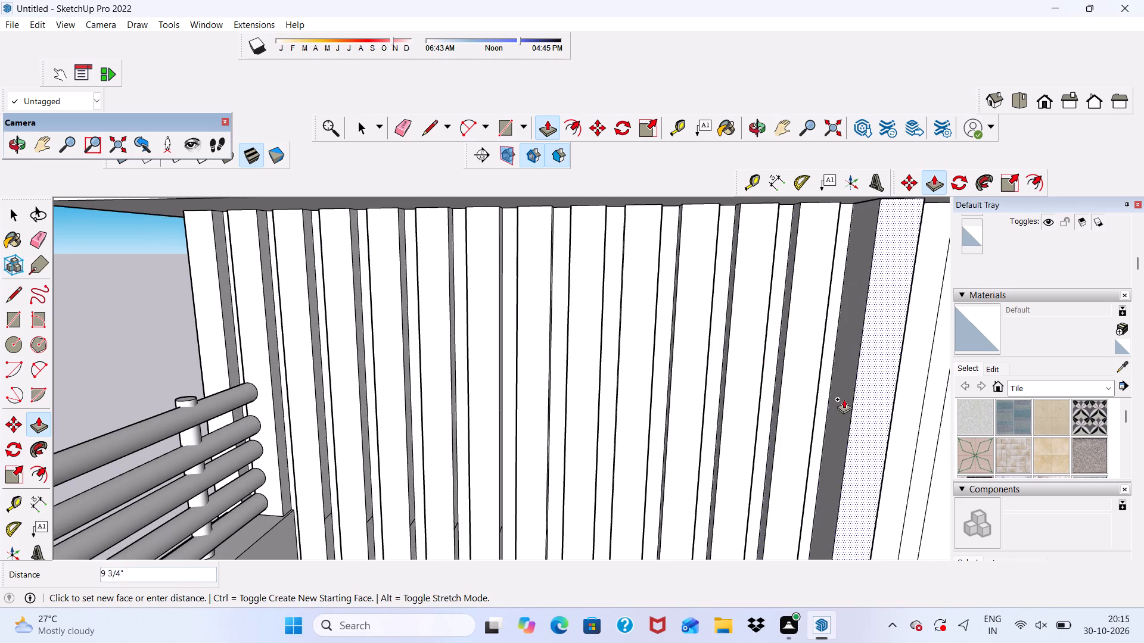
left_click(817, 367)
Pull out two more alternate narrow strips of the terrace side wall, level with the preceding 3" raised strips.
scroll(714, 348, "down", 5)
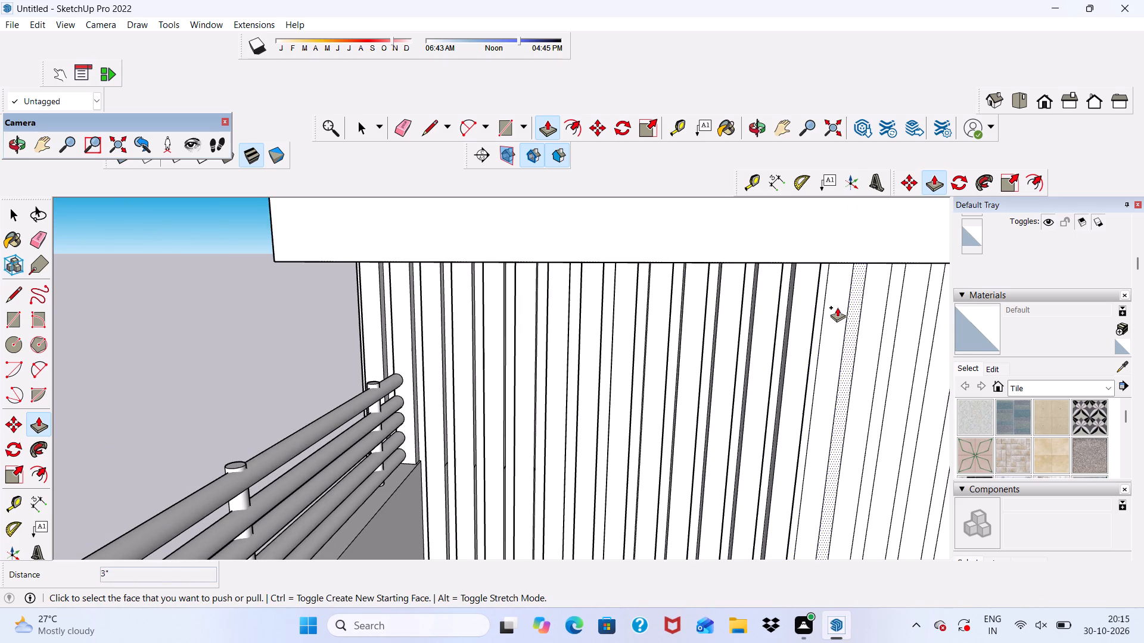
left_click(837, 307)
scroll(810, 407, "up", 3)
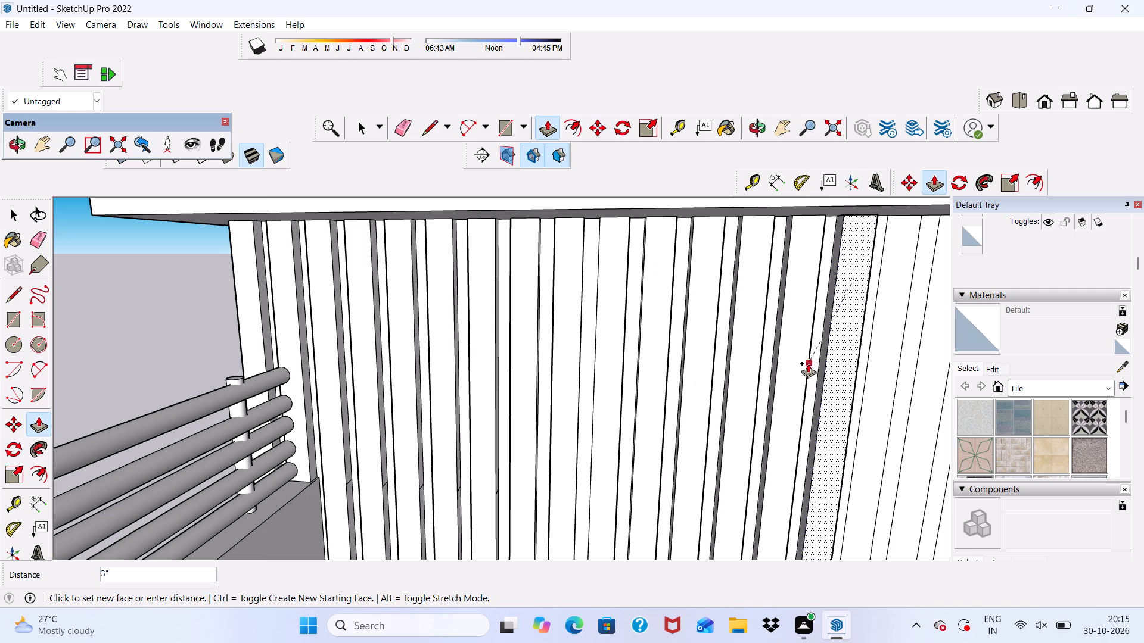
left_click(809, 352)
scroll(748, 366, "down", 11)
scroll(786, 335, "up", 6)
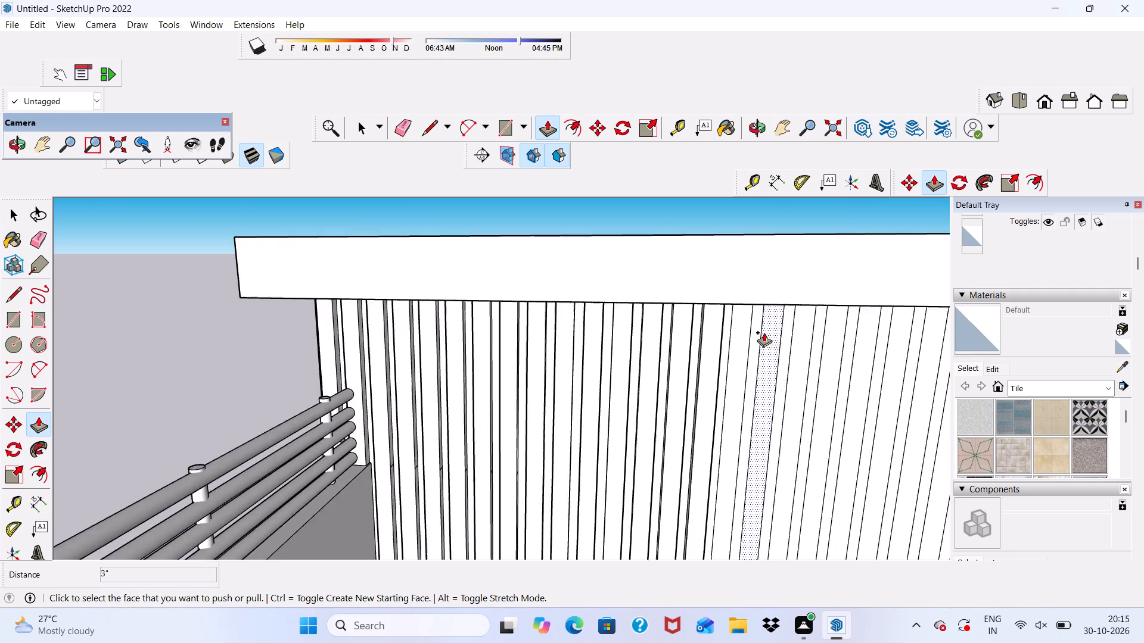
scroll(764, 332, "up", 10)
scroll(744, 323, "down", 1)
middle_click_drag(741, 326, 581, 320)
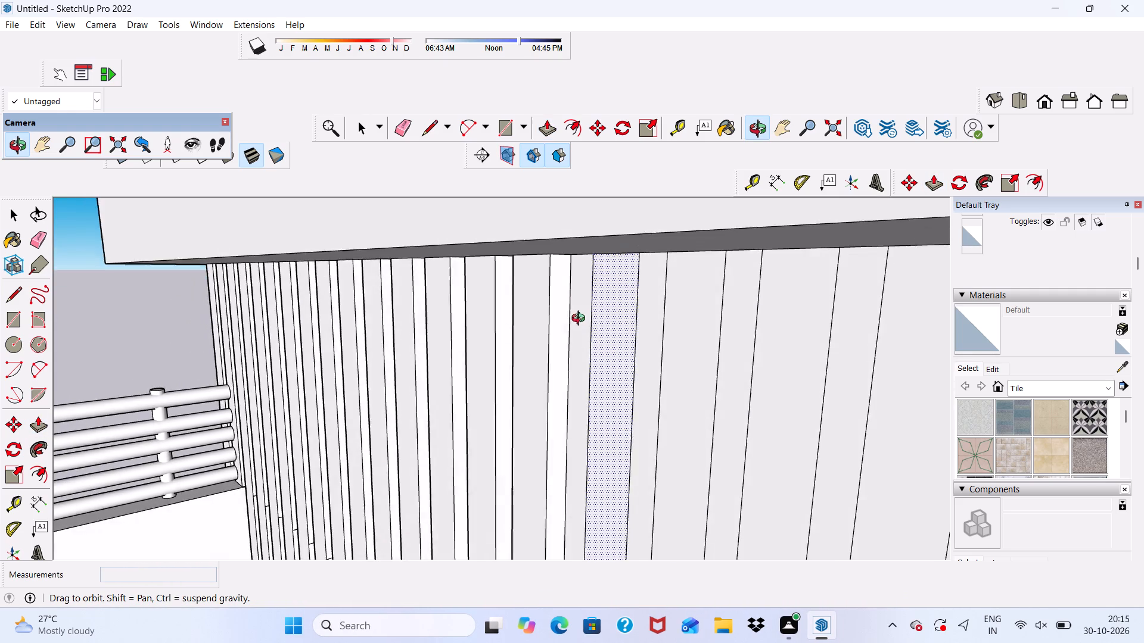
middle_click_drag(581, 320, 615, 321)
left_click(647, 330)
middle_click_drag(606, 329, 710, 337)
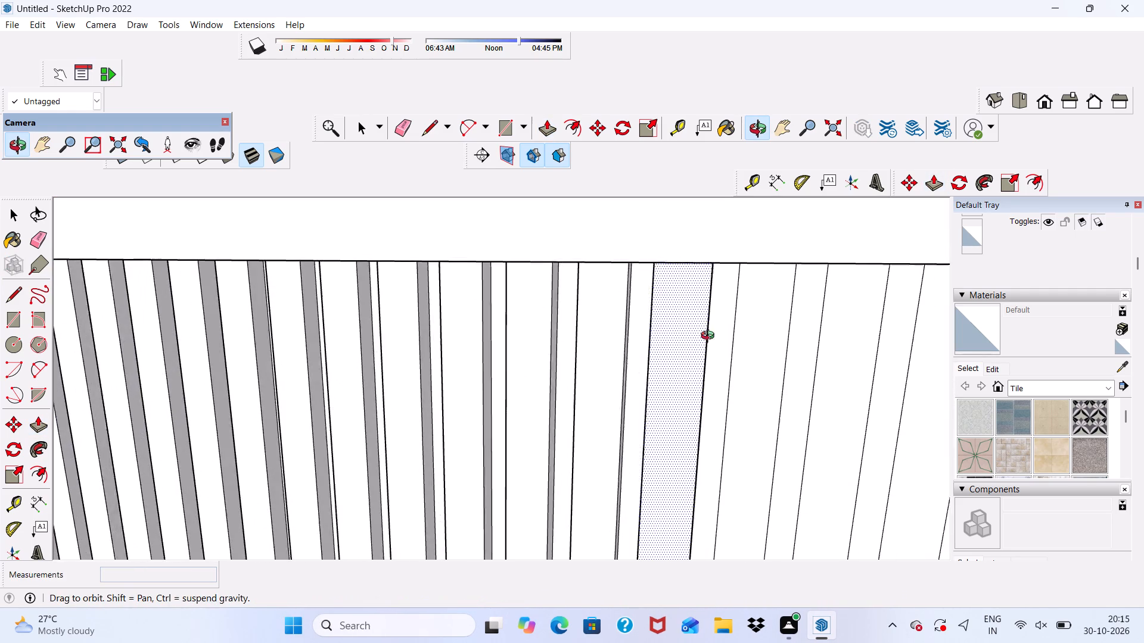
middle_click_drag(710, 337, 712, 338)
scroll(626, 341, "up", 1)
left_click(626, 341)
Raise the next four alternate narrow strips of the terrace side wall by 3", flush with their raised neighbours.
left_click(770, 354)
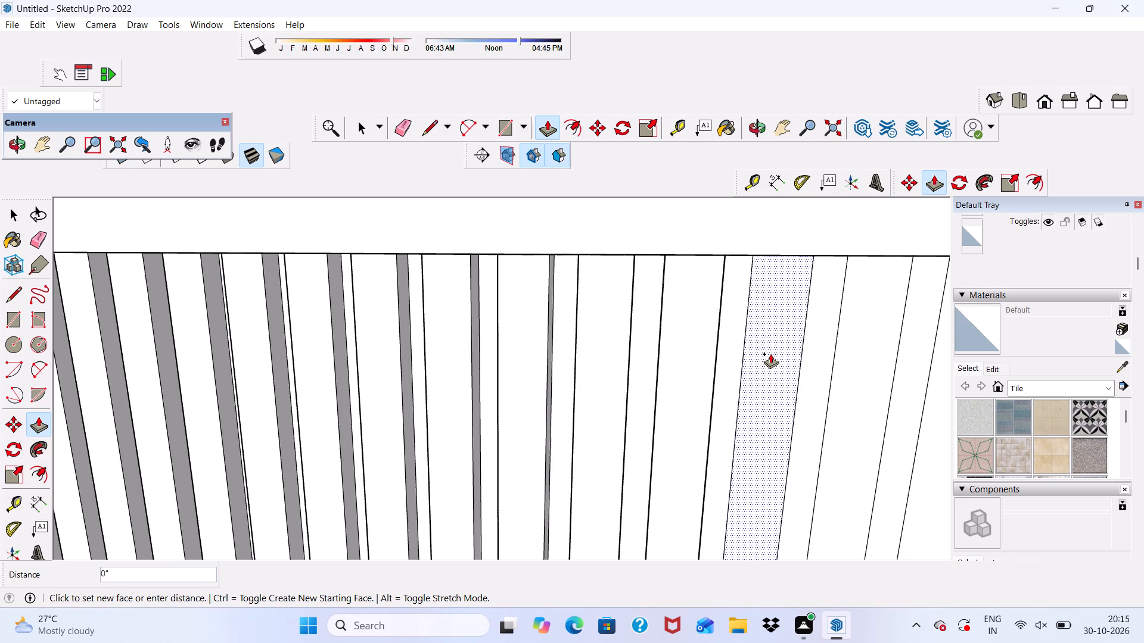
scroll(702, 398, "up", 1)
left_click(713, 384)
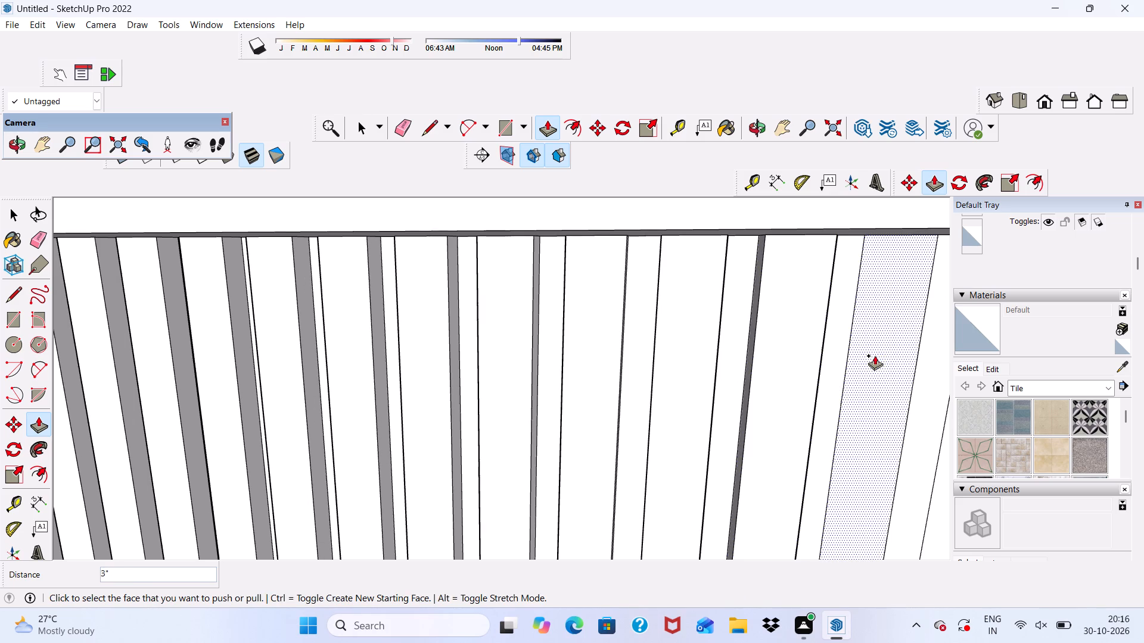
left_click(876, 355)
left_click(815, 395)
scroll(658, 346, "down", 5)
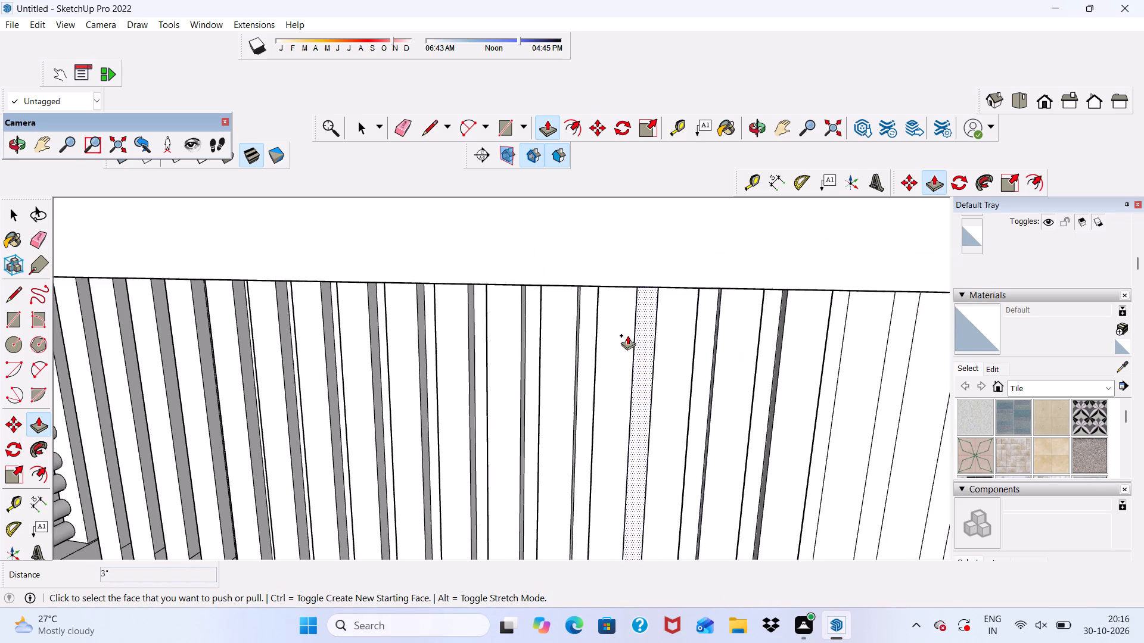
scroll(627, 335, "down", 5)
scroll(717, 345, "up", 5)
left_click(738, 342)
scroll(697, 396, "up", 1)
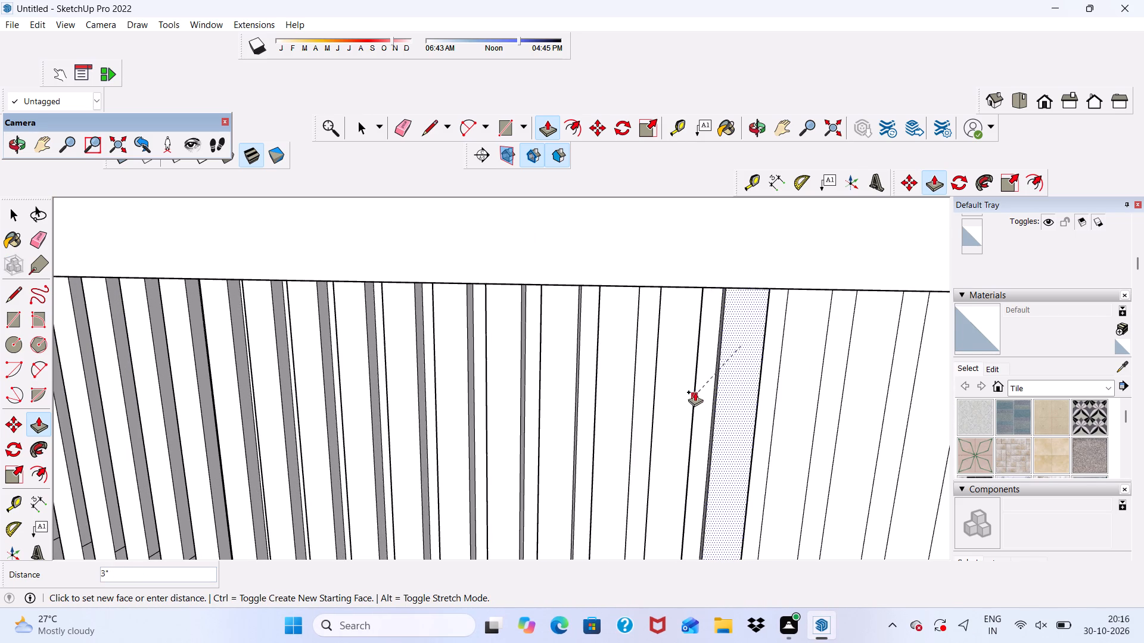
left_click(694, 385)
left_click(806, 380)
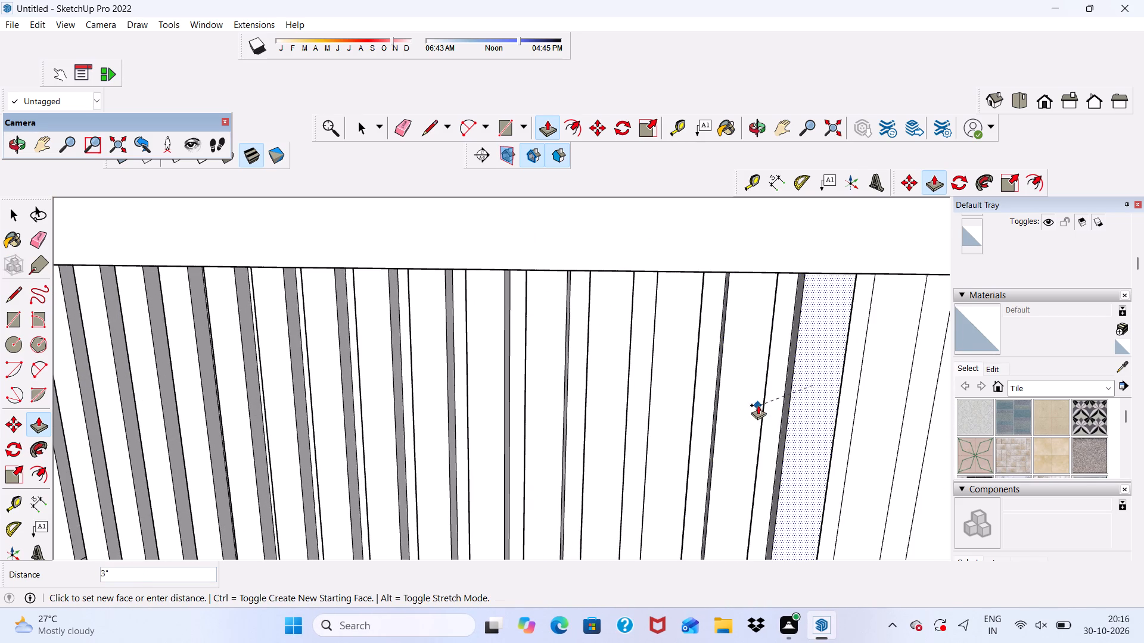
left_click(760, 400)
Raise another three alternate narrow strips of the terrace side wall by 3", continuing along the wall under the roof slab.
scroll(667, 345, "down", 5)
scroll(799, 373, "up", 1)
left_click(799, 371)
scroll(755, 424, "up", 1)
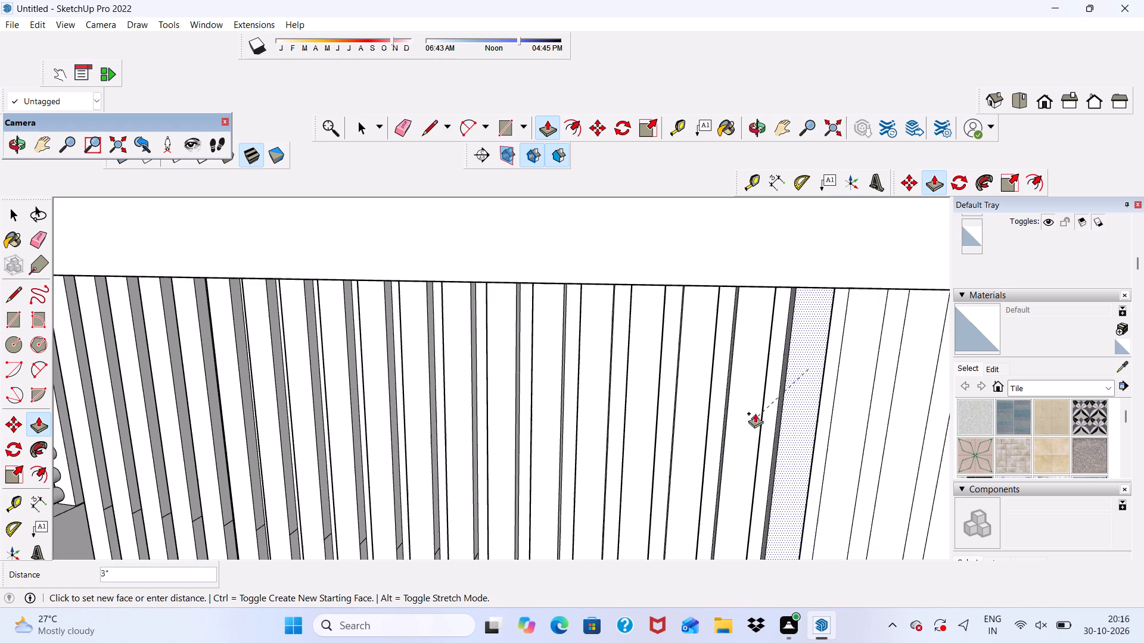
left_click(762, 400)
left_click(842, 410)
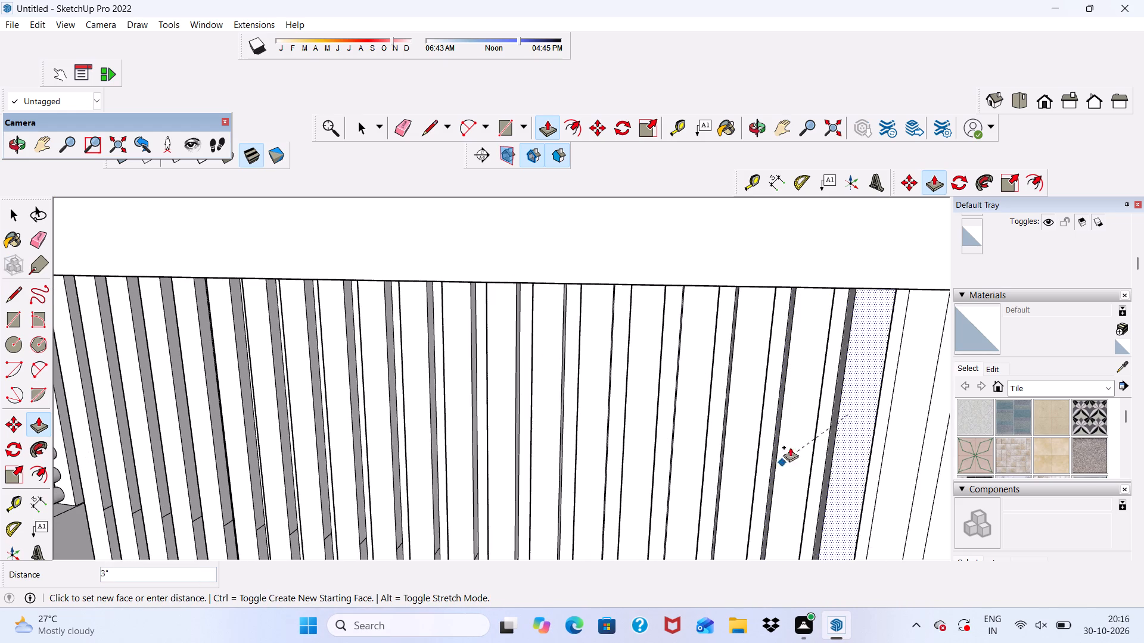
scroll(815, 422, "up", 1)
left_click(815, 422)
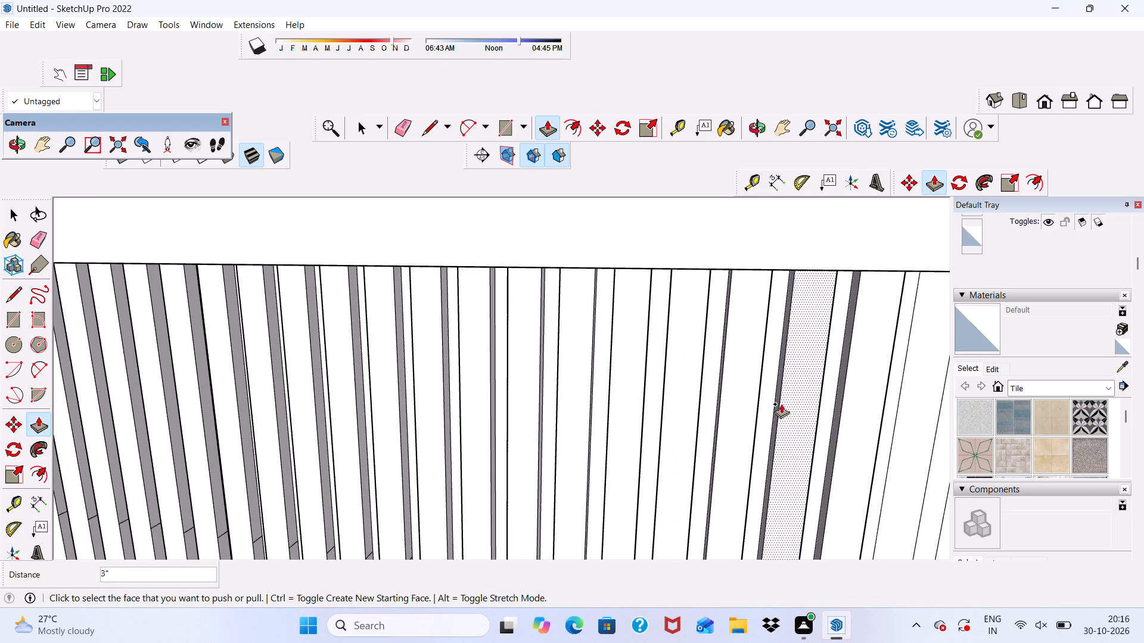
scroll(712, 392, "down", 5)
scroll(844, 388, "up", 2)
left_click(844, 386)
scroll(801, 458, "up", 2)
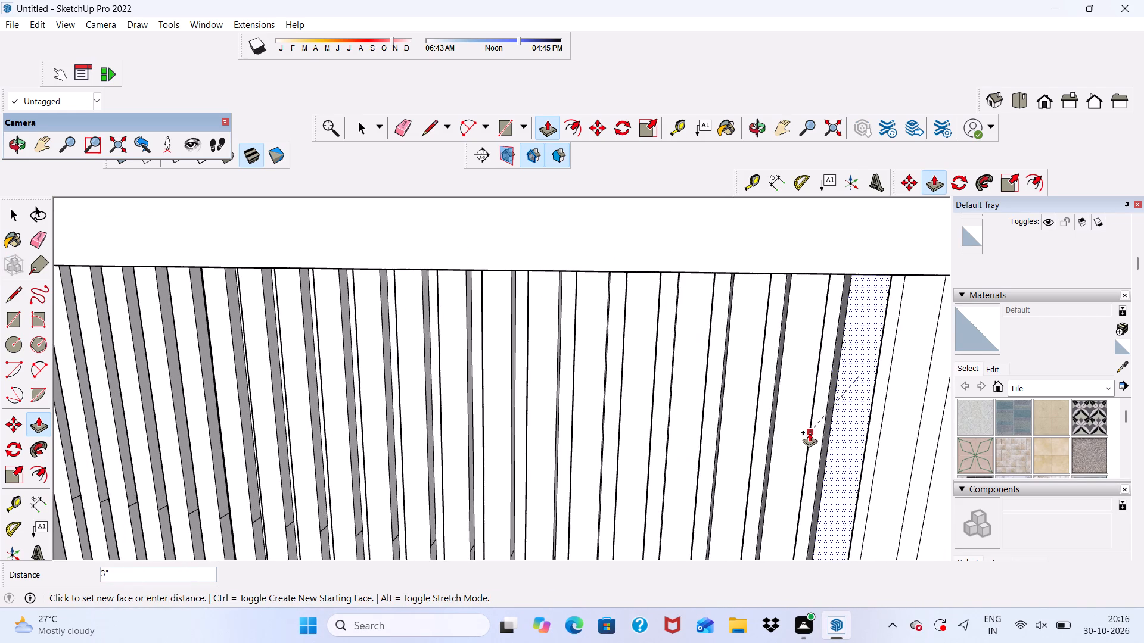
left_click(809, 432)
Raise the next four alternate narrow strips of the terrace side wall by 3", level with the strips already raised.
scroll(704, 388, "down", 5)
left_click(823, 390)
scroll(822, 438, "up", 3)
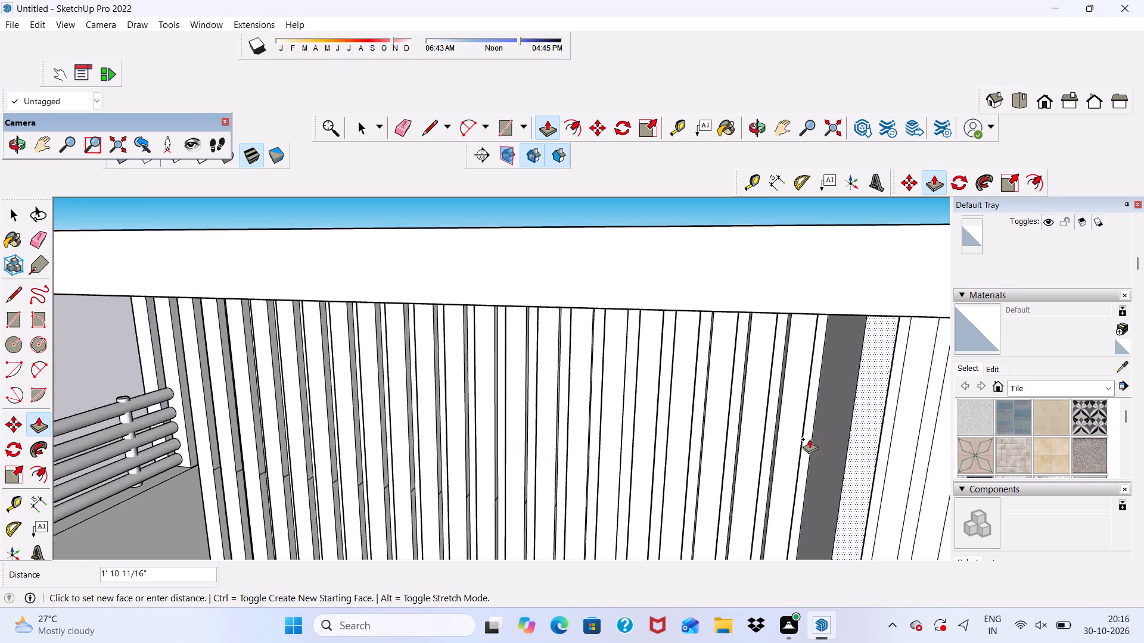
scroll(809, 439, "up", 1)
left_click(800, 397)
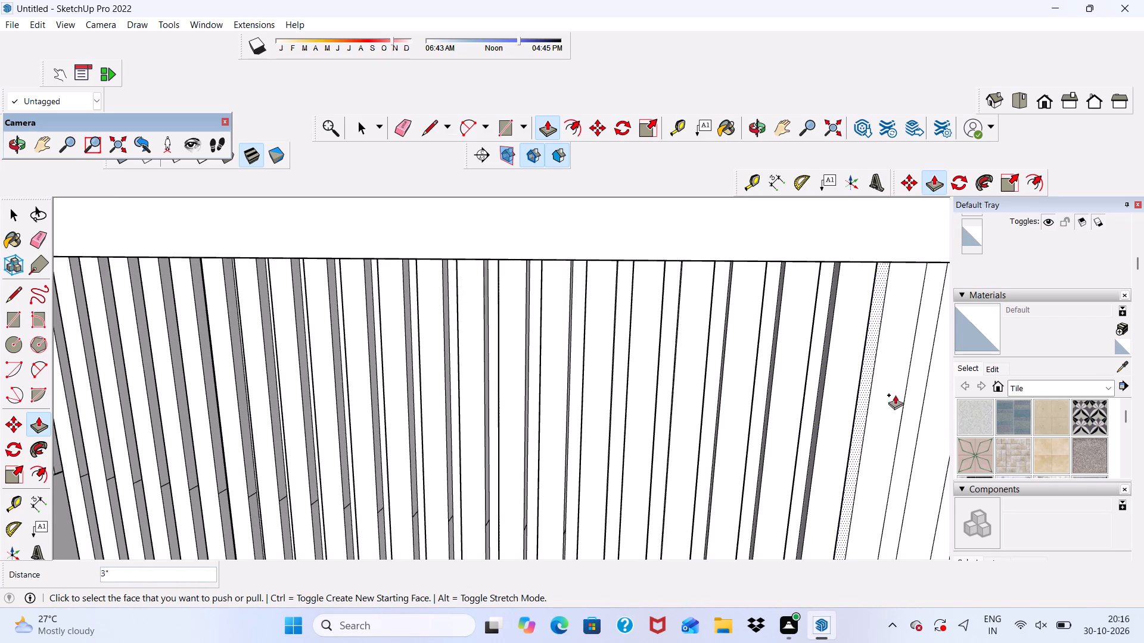
left_click(893, 396)
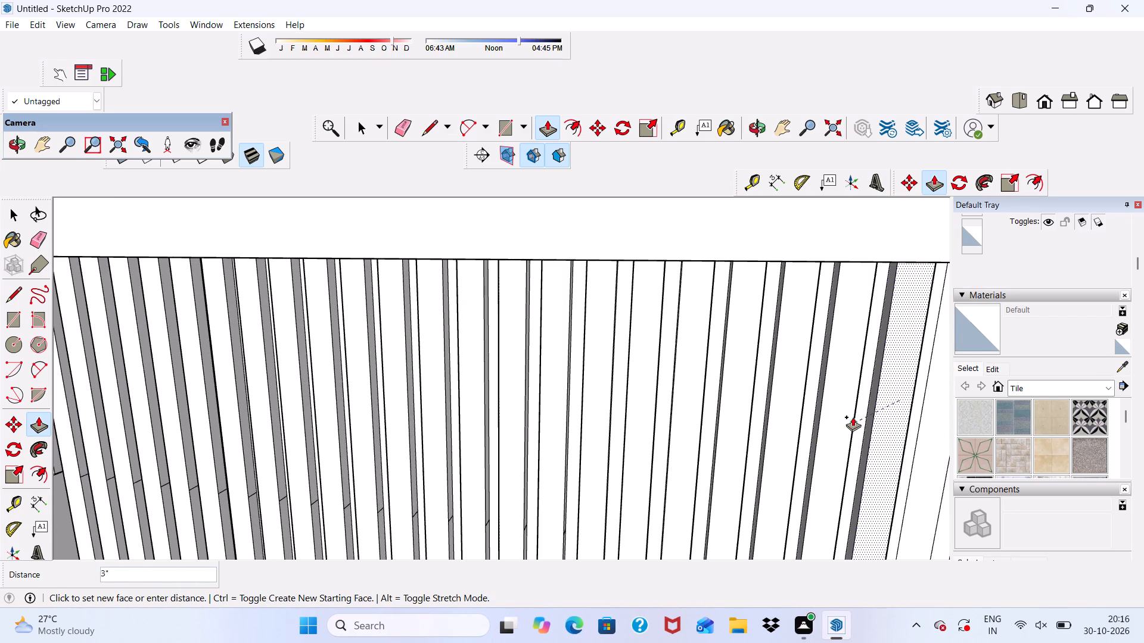
left_click(855, 405)
scroll(708, 384, "down", 6)
scroll(845, 360, "up", 5)
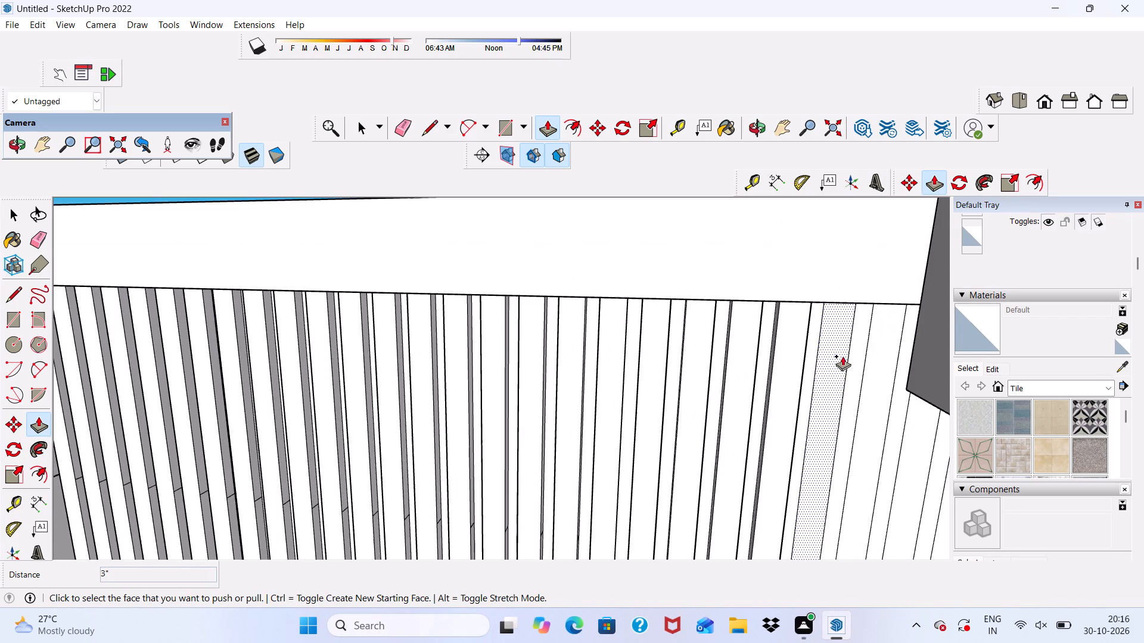
left_click(832, 345)
scroll(806, 403, "up", 1)
left_click(800, 389)
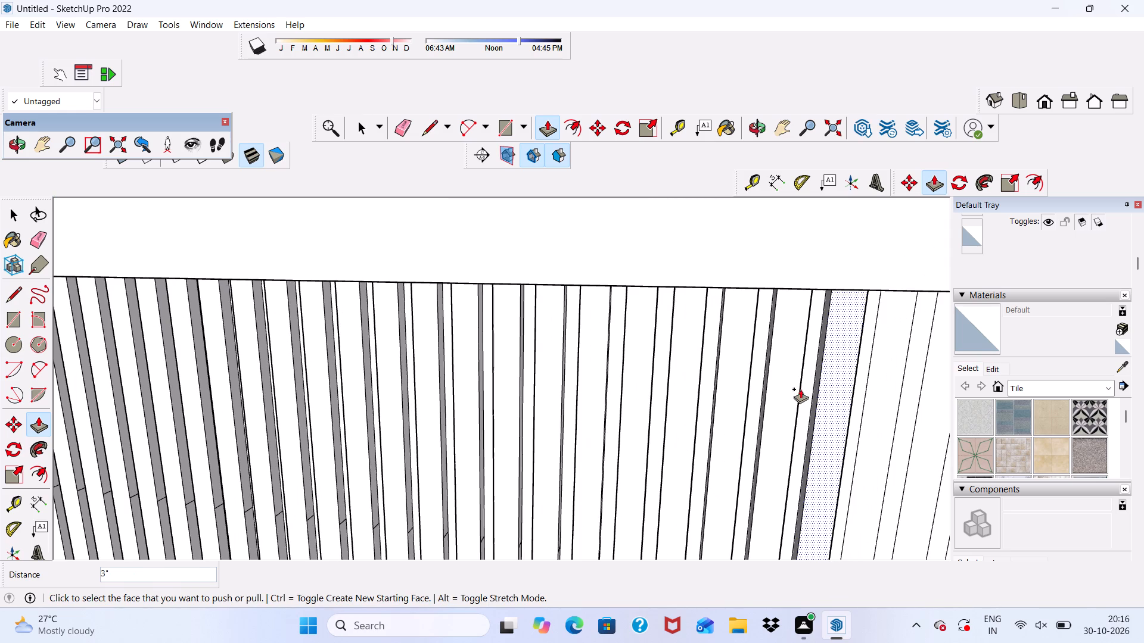
left_click(893, 364)
left_click(844, 414)
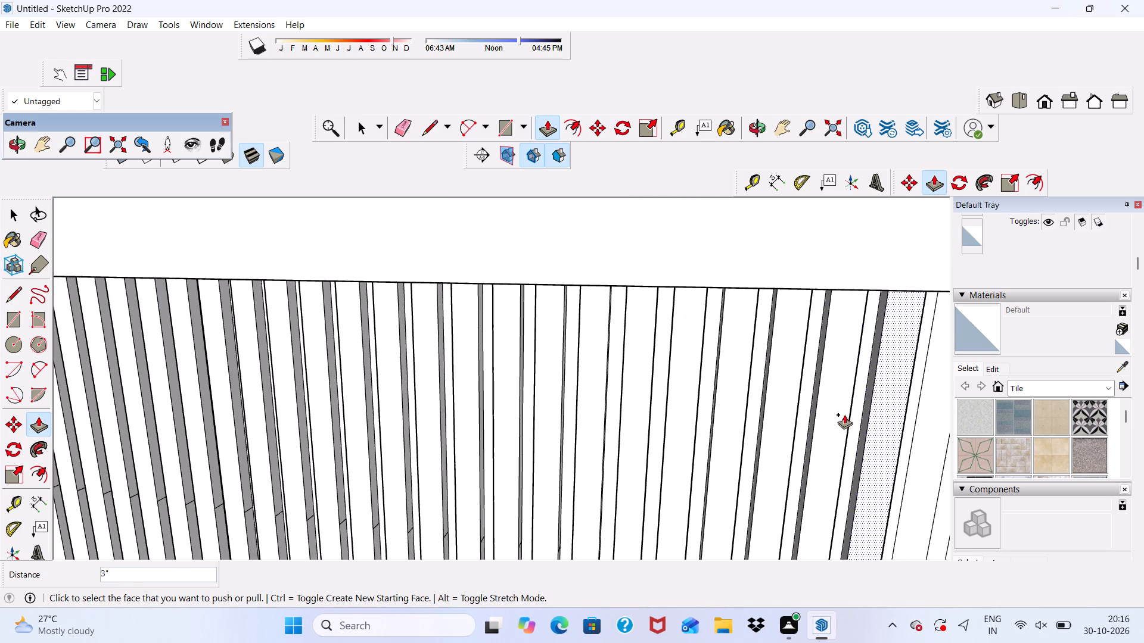
Raise one more alternate narrow strip of the terrace side wall by 3", next to the last raised one.
scroll(791, 408, "down", 6)
scroll(838, 386, "up", 6)
scroll(816, 389, "down", 3)
middle_click_drag(816, 389, 789, 281)
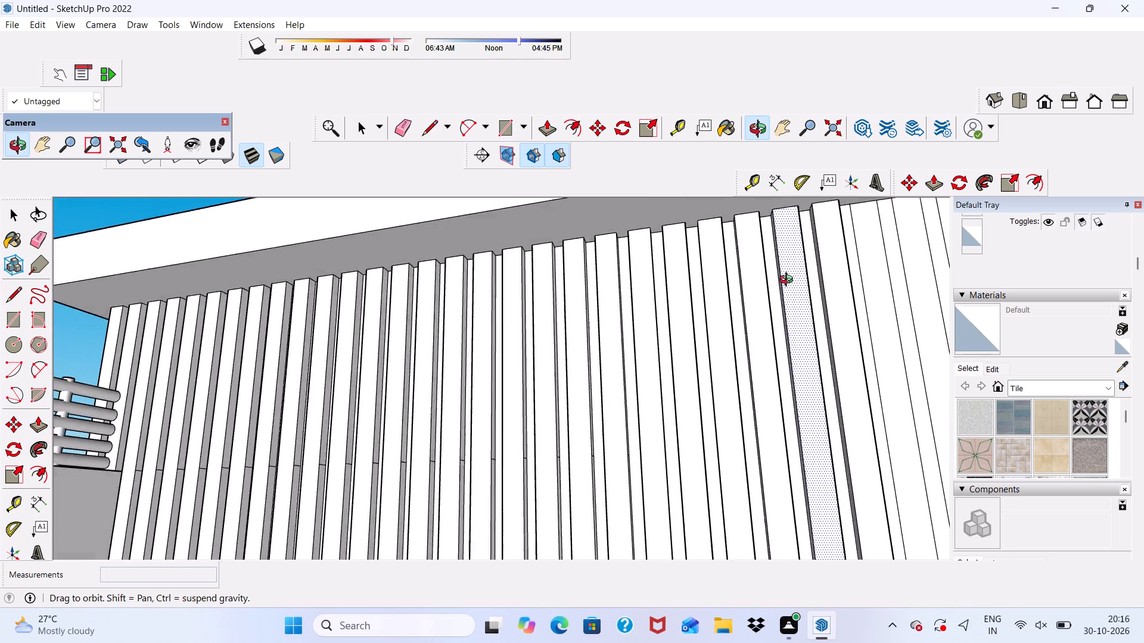
middle_click_drag(789, 281, 792, 311)
scroll(873, 289, "up", 5)
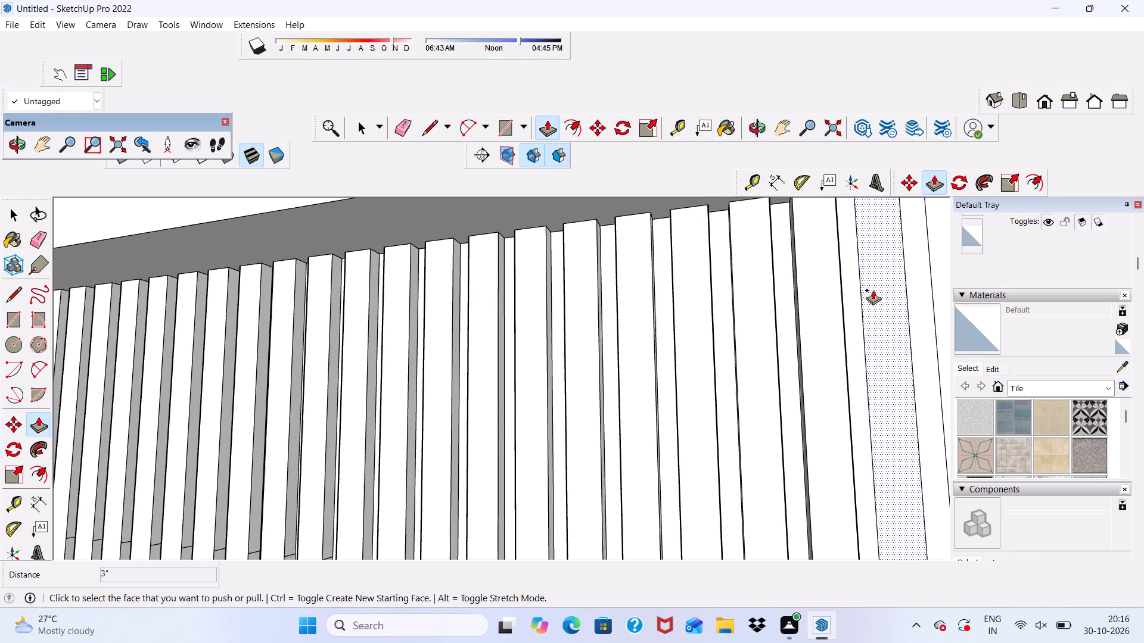
left_click(873, 290)
scroll(843, 366, "up", 1)
left_click(843, 366)
Raise the next five alternate narrow strips of the terrace side wall by 3", flush with their raised neighbours.
scroll(740, 316, "down", 5)
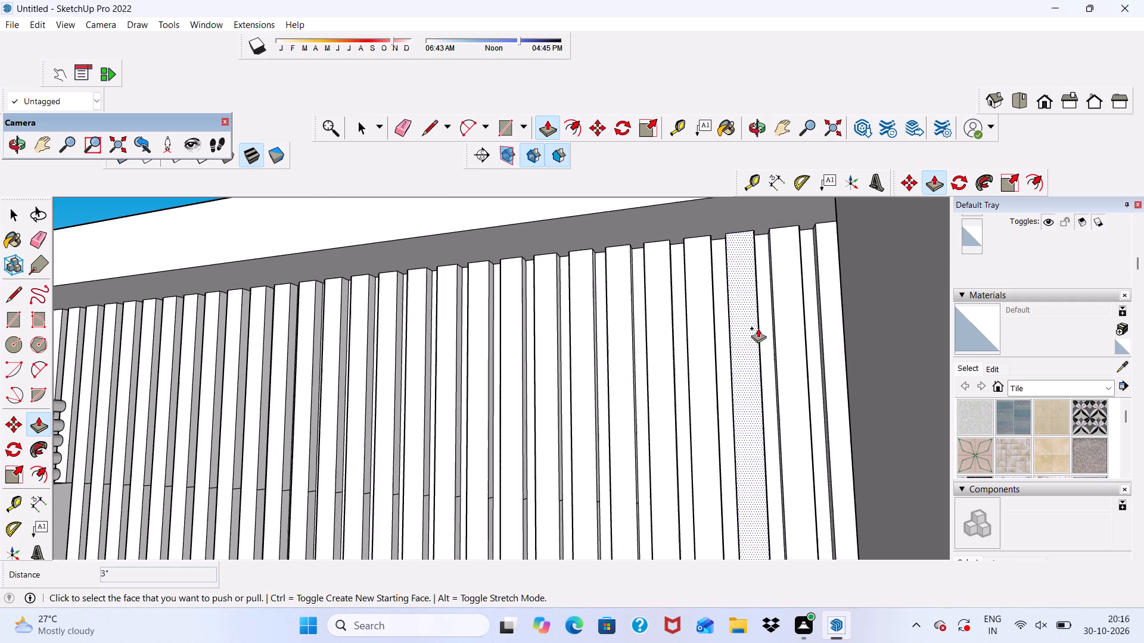
scroll(795, 291, "down", 1)
middle_click_drag(798, 298, 892, 347)
scroll(655, 273, "down", 4)
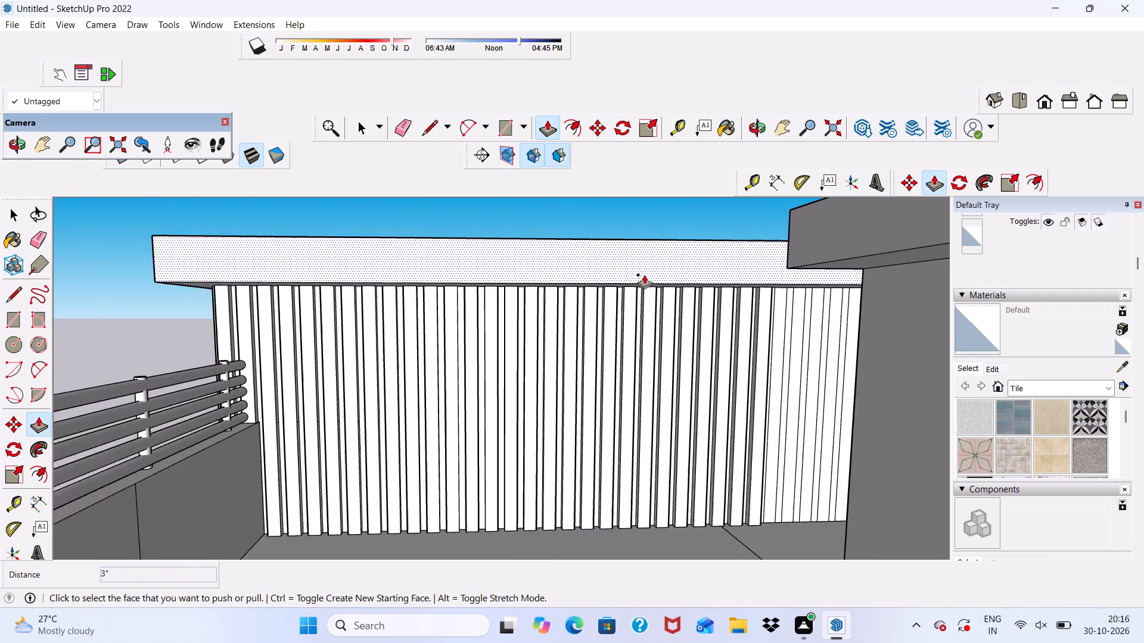
scroll(644, 274, "down", 6)
middle_click_drag(717, 312, 848, 358)
scroll(649, 306, "up", 6)
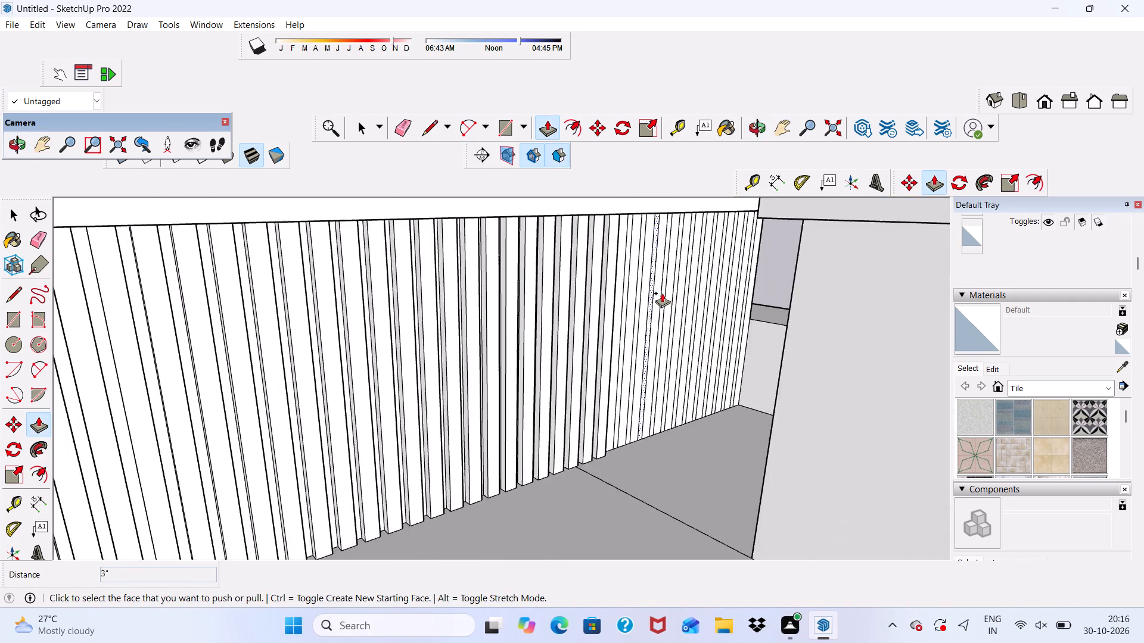
scroll(662, 293, "up", 4)
scroll(663, 282, "down", 2)
middle_click_drag(669, 305, 621, 291)
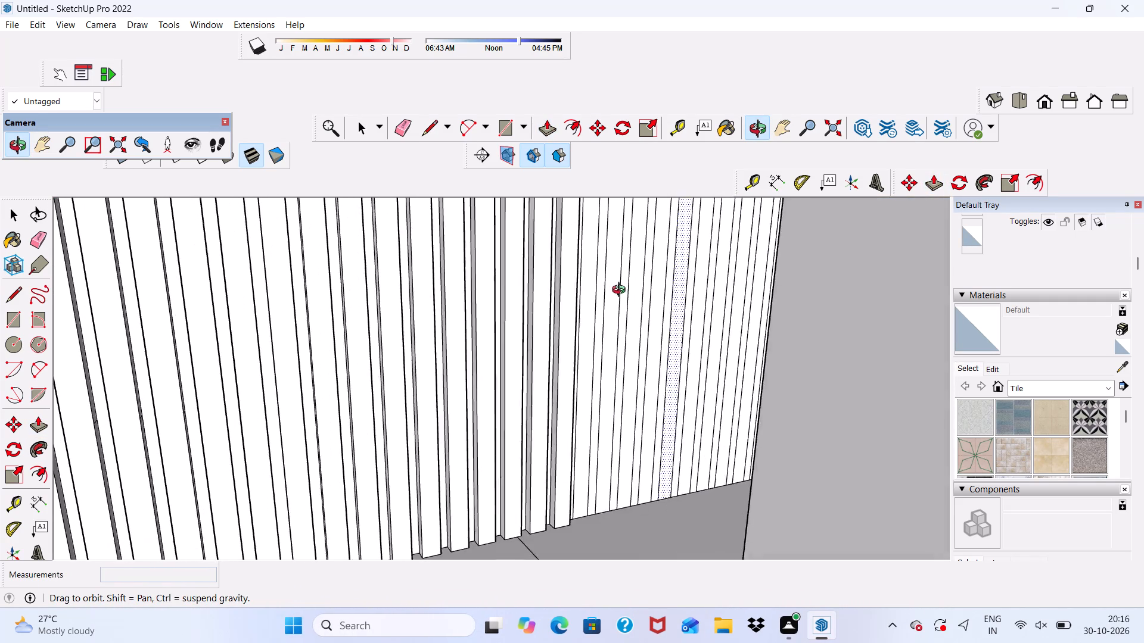
middle_click_drag(621, 291, 625, 296)
scroll(625, 302, "up", 5)
scroll(571, 319, "down", 1)
scroll(570, 320, "up", 1)
left_click(570, 320)
scroll(568, 373, "up", 3)
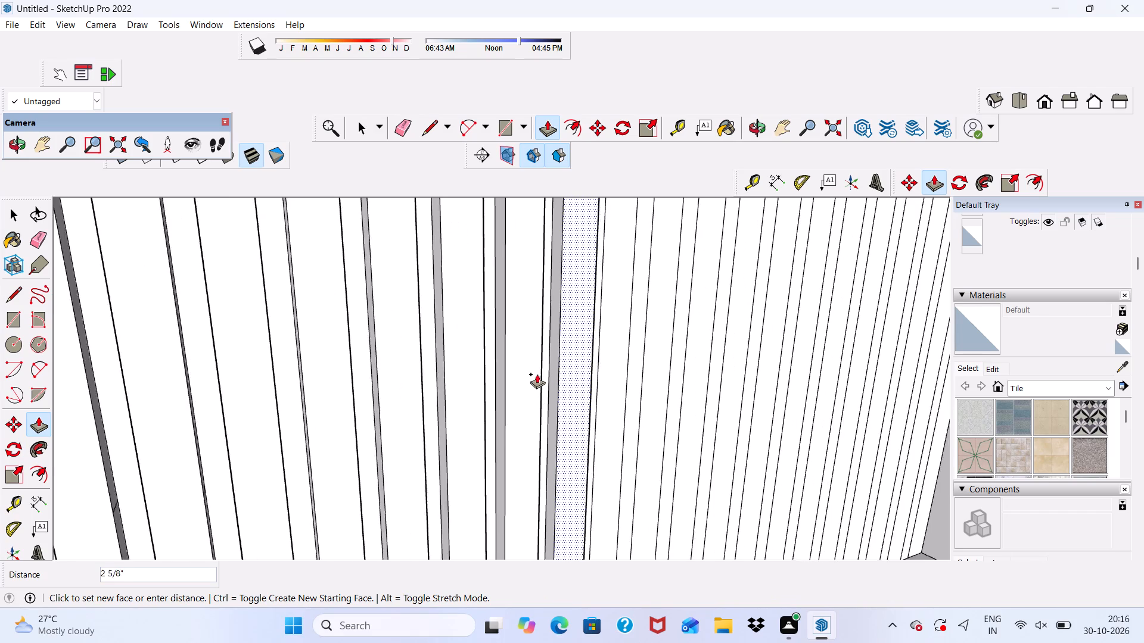
left_click(537, 370)
left_click(618, 356)
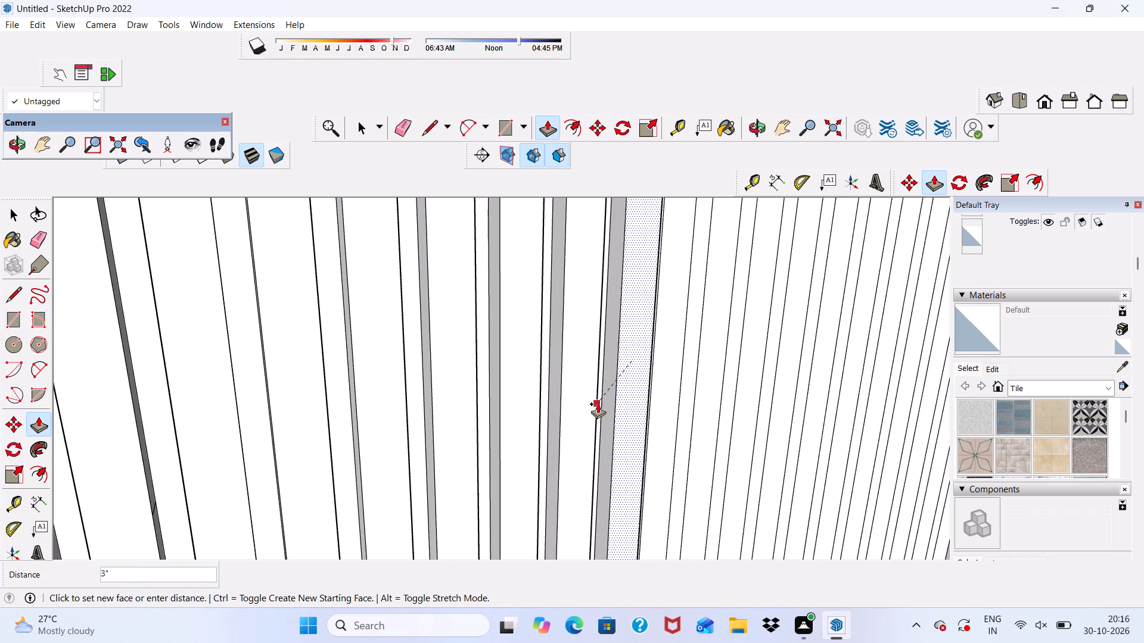
left_click(596, 397)
left_click(670, 379)
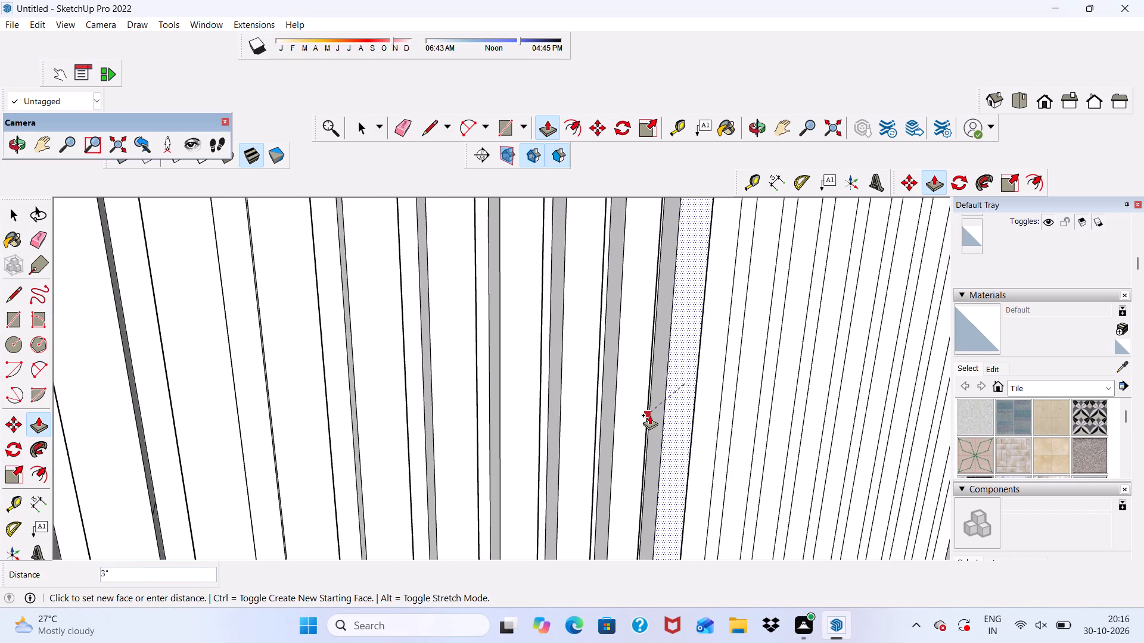
left_click(649, 415)
left_click(706, 395)
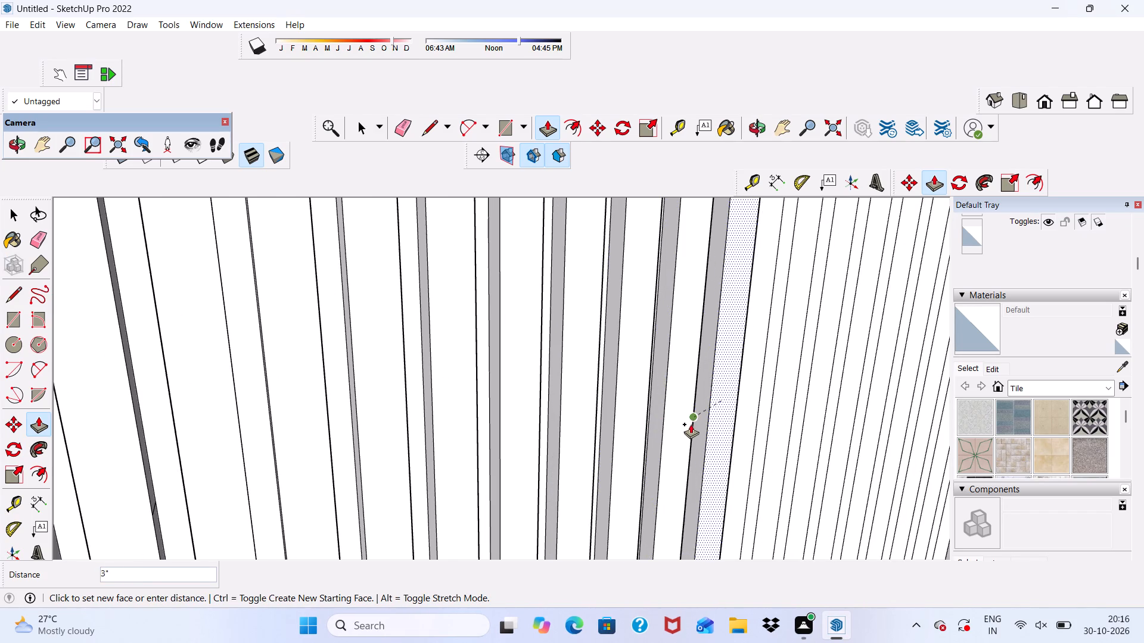
left_click(691, 423)
scroll(739, 399, "up", 3)
left_click(748, 380)
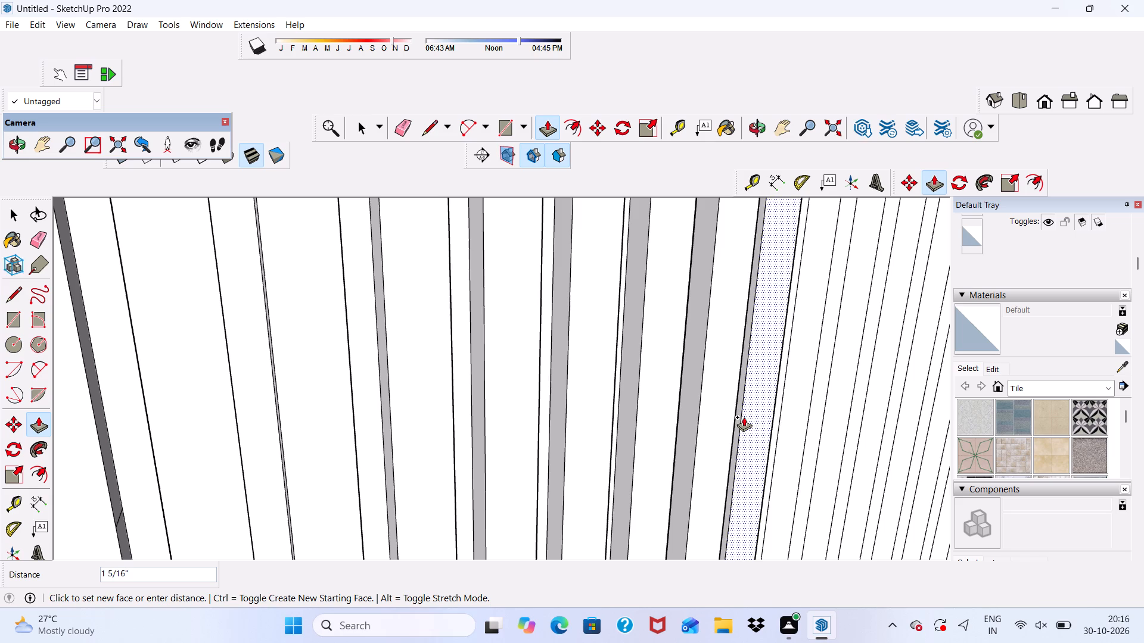
left_click(732, 418)
Raise another two alternate narrow strips of the terrace side wall by 3", continuing along the flat part of the wall.
scroll(646, 340, "down", 5)
middle_click_drag(760, 376, 763, 376)
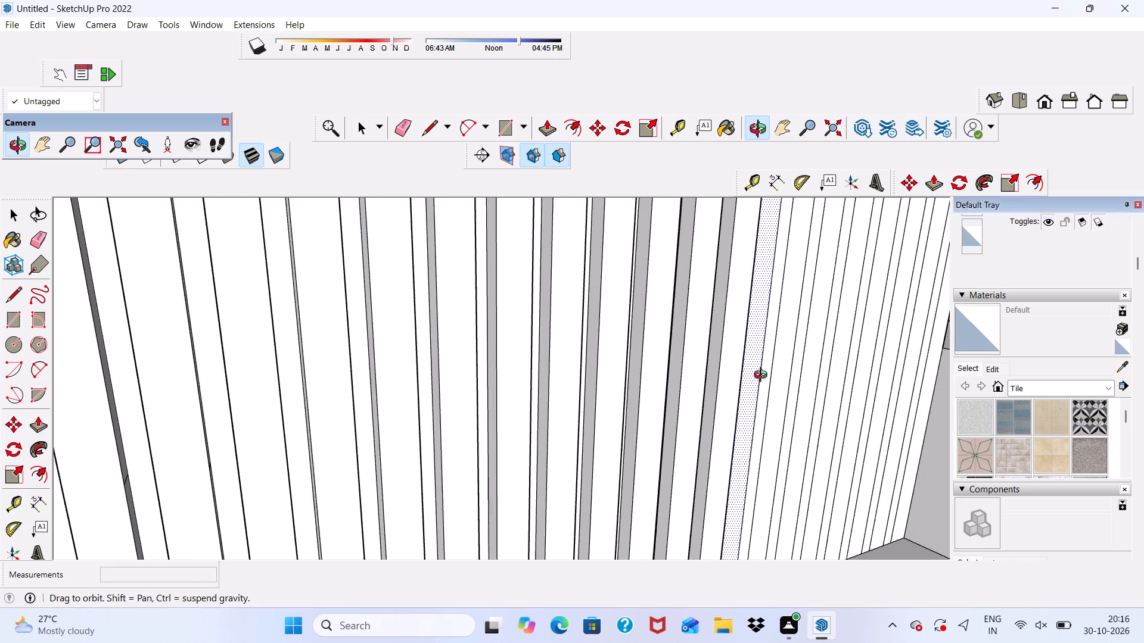
middle_click_drag(763, 376, 679, 367)
scroll(751, 365, "up", 4)
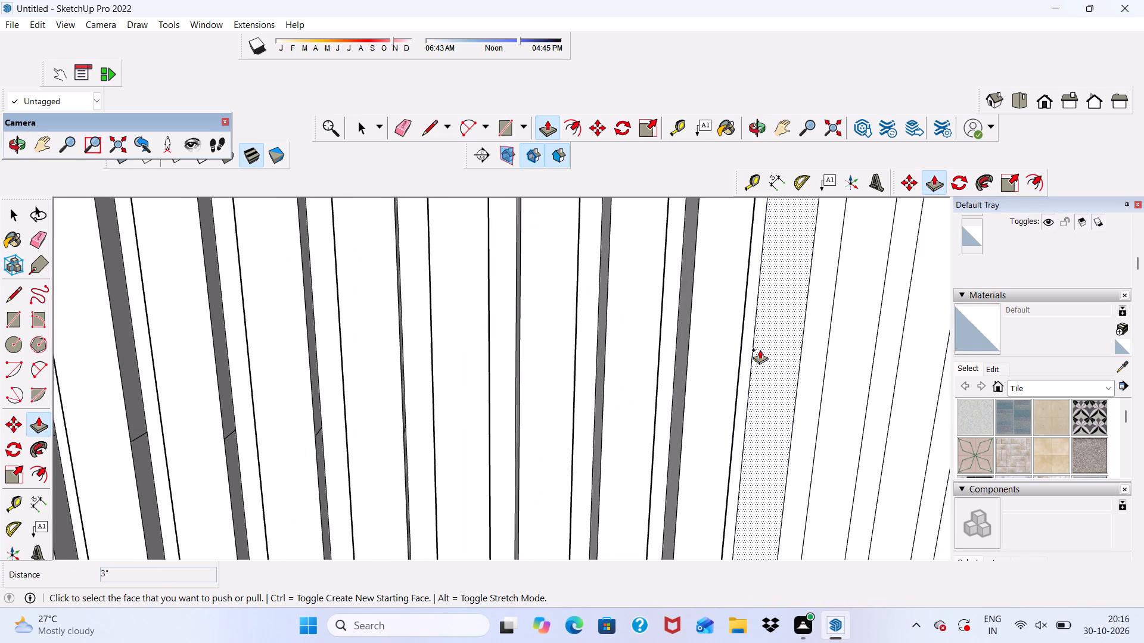
left_click(761, 348)
scroll(734, 382, "up", 1)
left_click(737, 380)
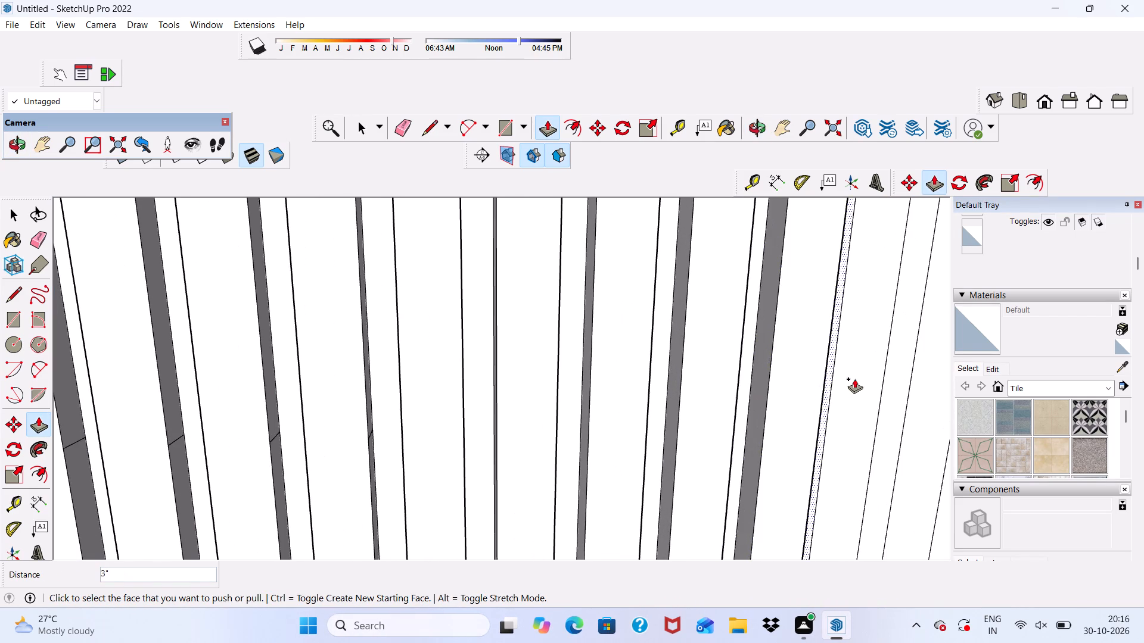
left_click(854, 379)
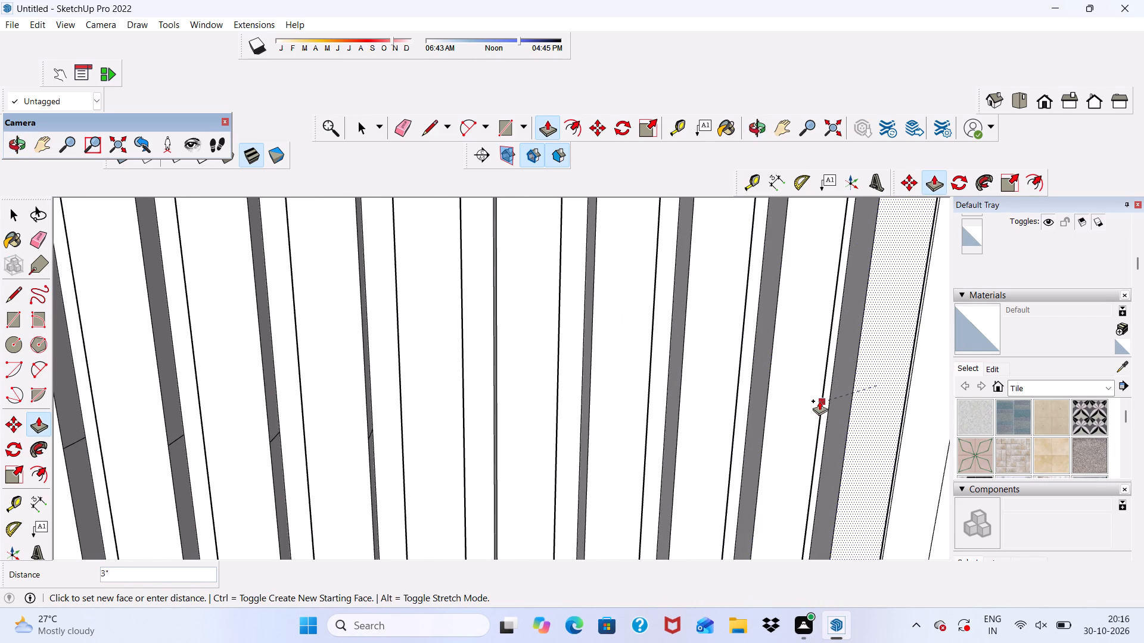
left_click(819, 399)
Raise the next three alternate narrow strips of the terrace side wall by 3", matching the strips already raised.
scroll(767, 381, "down", 5)
scroll(641, 352, "down", 5)
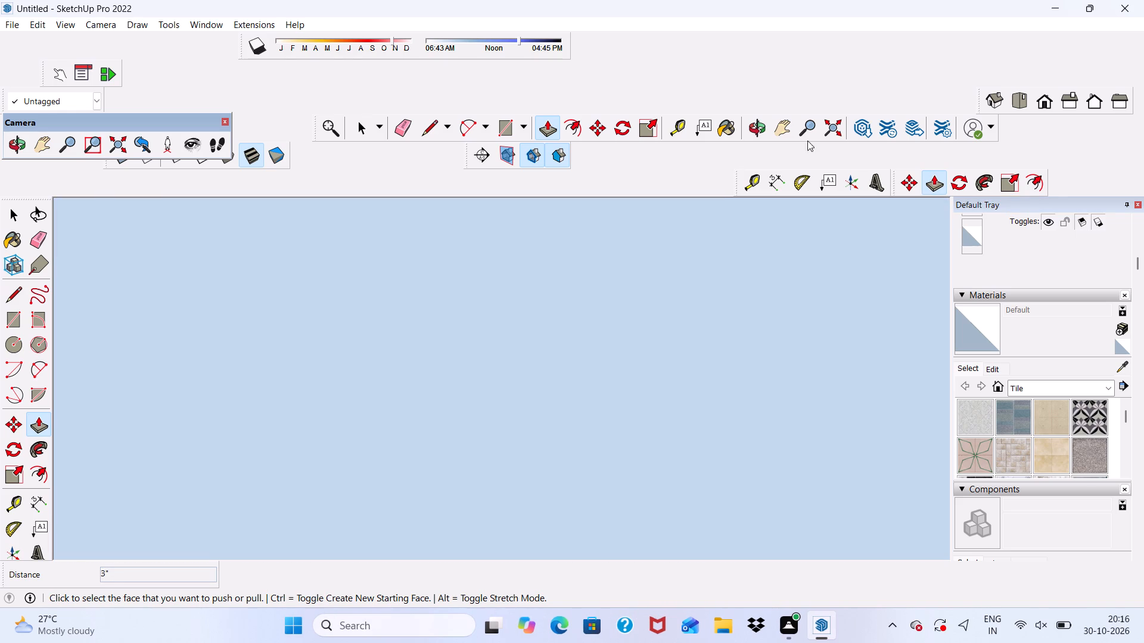
left_click(1046, 99)
scroll(702, 279, "down", 16)
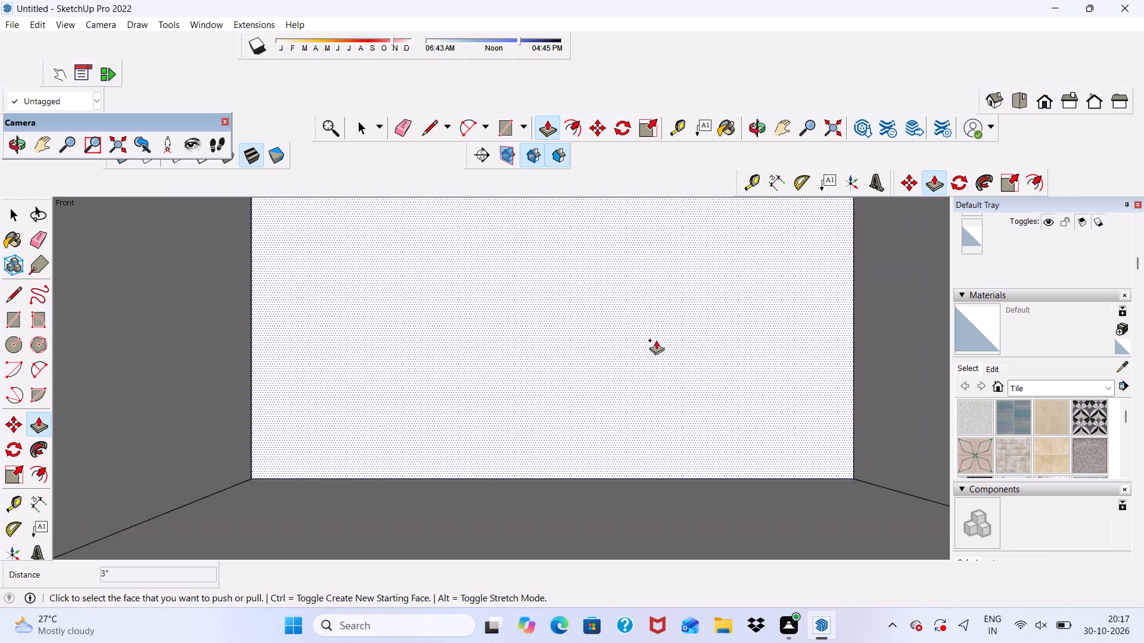
scroll(656, 340, "down", 20)
scroll(656, 340, "down", 20)
scroll(656, 340, "down", 5)
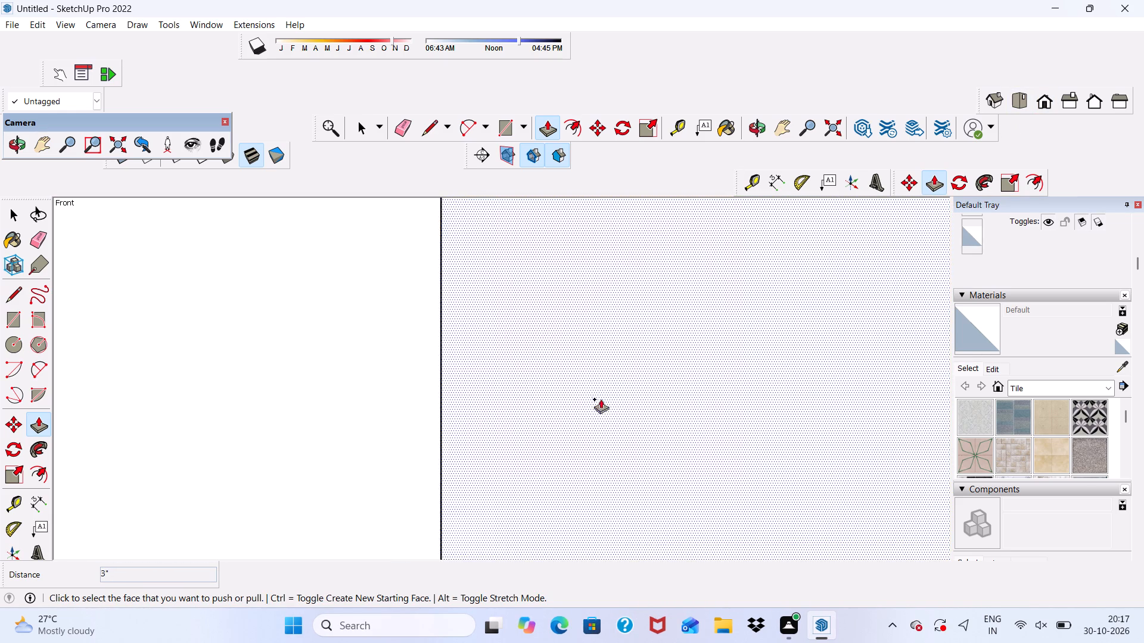
scroll(601, 399, "down", 20)
scroll(601, 399, "down", 20)
scroll(601, 399, "down", 4)
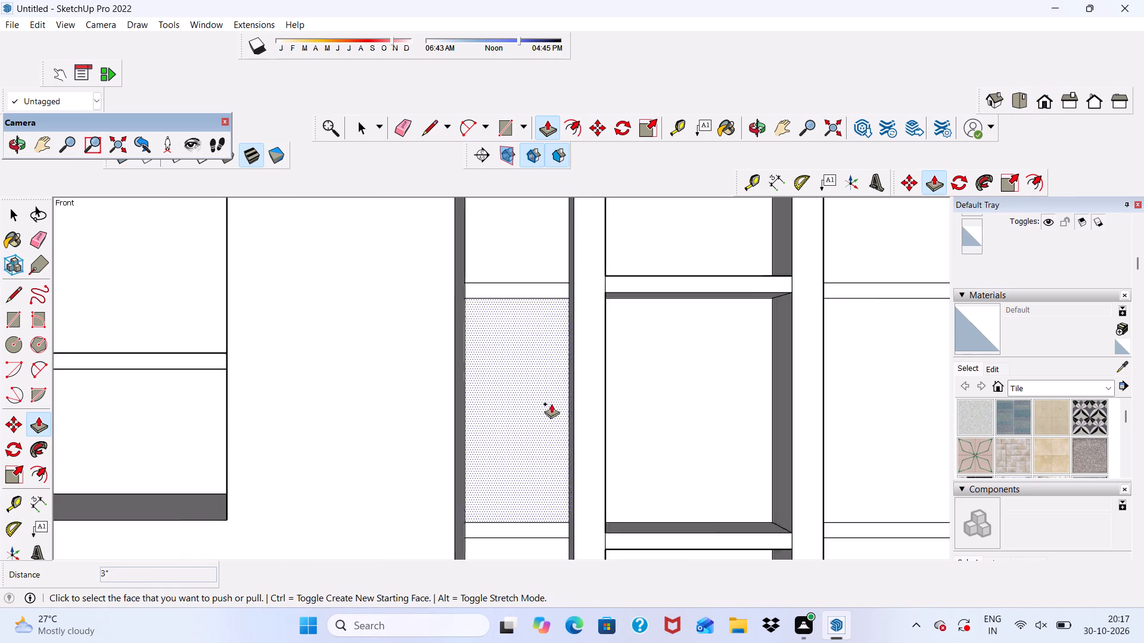
scroll(551, 404, "down", 20)
scroll(551, 404, "down", 2)
scroll(477, 330, "up", 3)
scroll(555, 363, "down", 2)
middle_click_drag(613, 398, 618, 404)
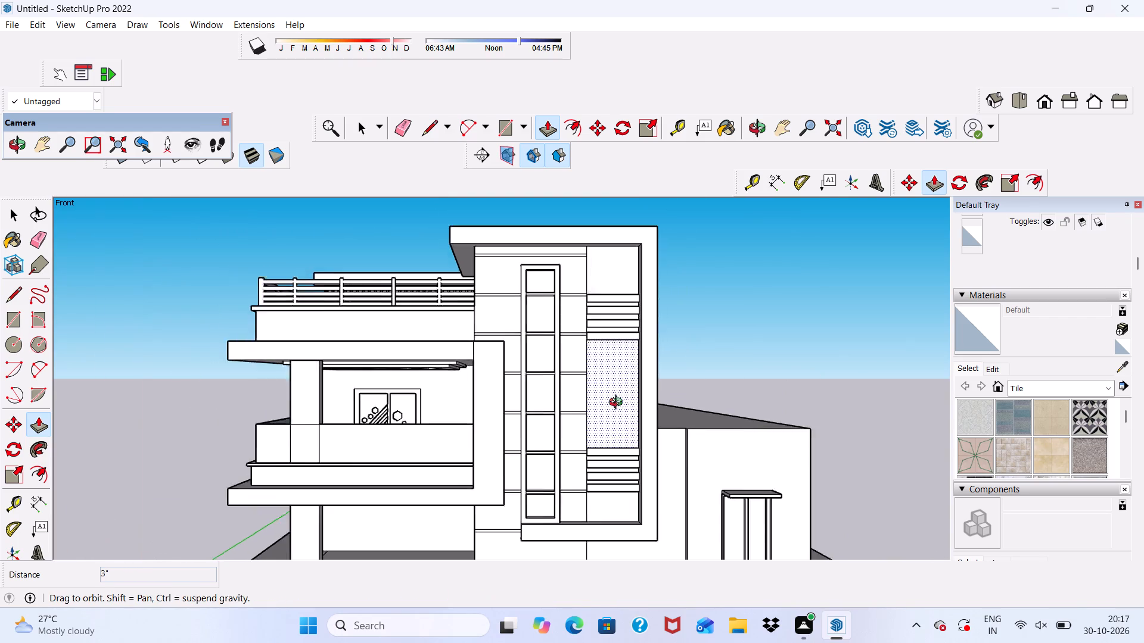
middle_click_drag(618, 404, 381, 522)
scroll(561, 352, "up", 18)
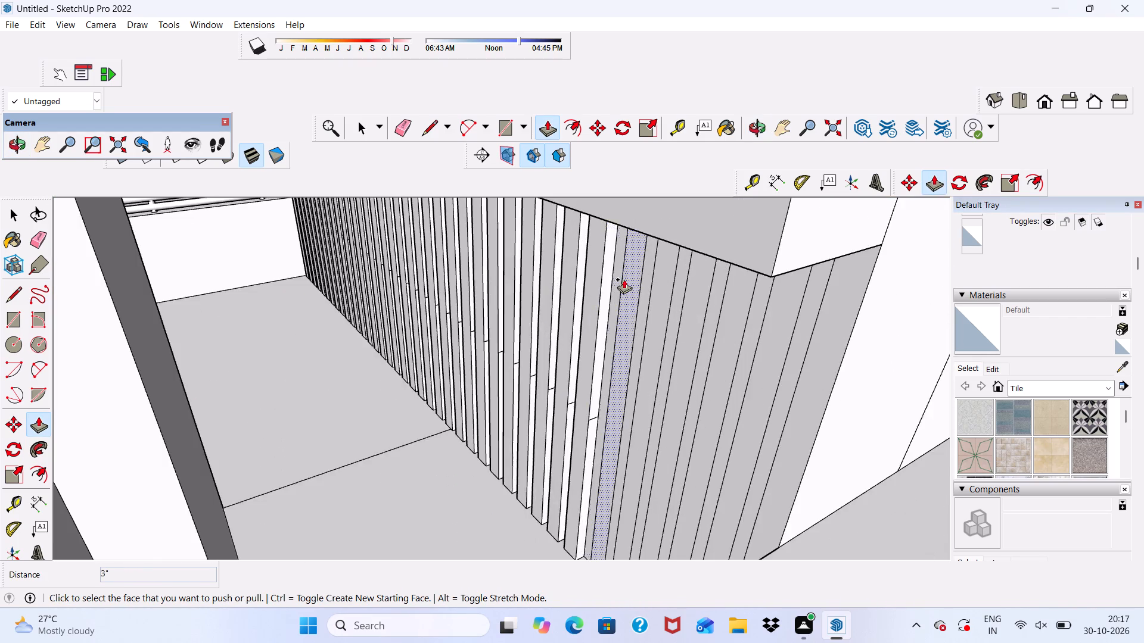
scroll(624, 279, "up", 5)
left_click(622, 291)
left_click(586, 277)
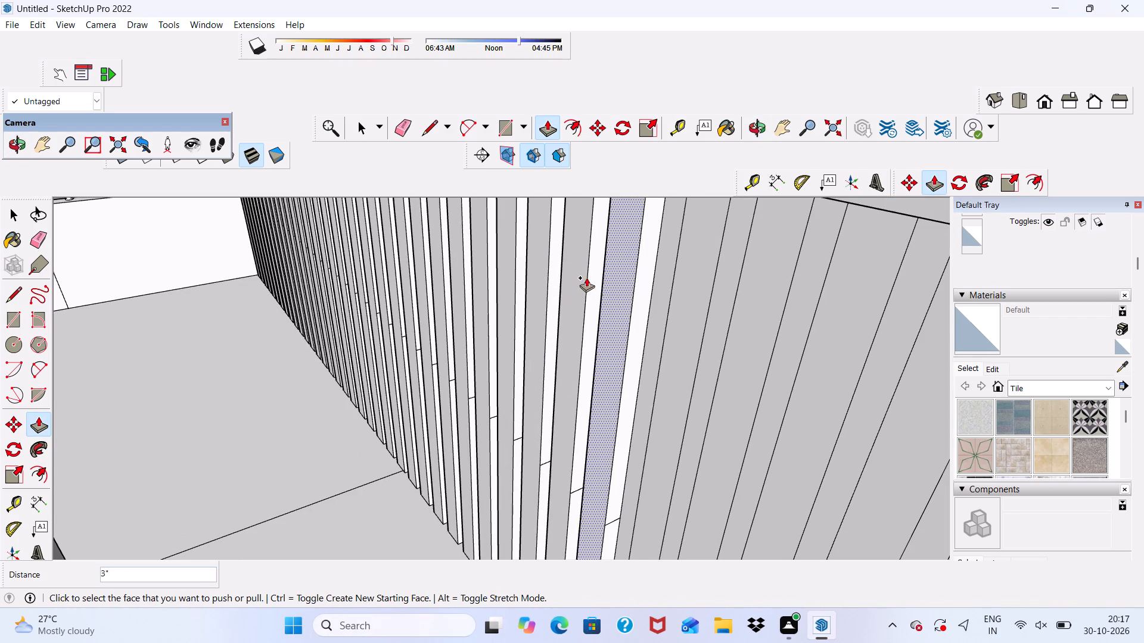
left_click(675, 344)
scroll(623, 316, "down", 1)
middle_click_drag(623, 316, 637, 314)
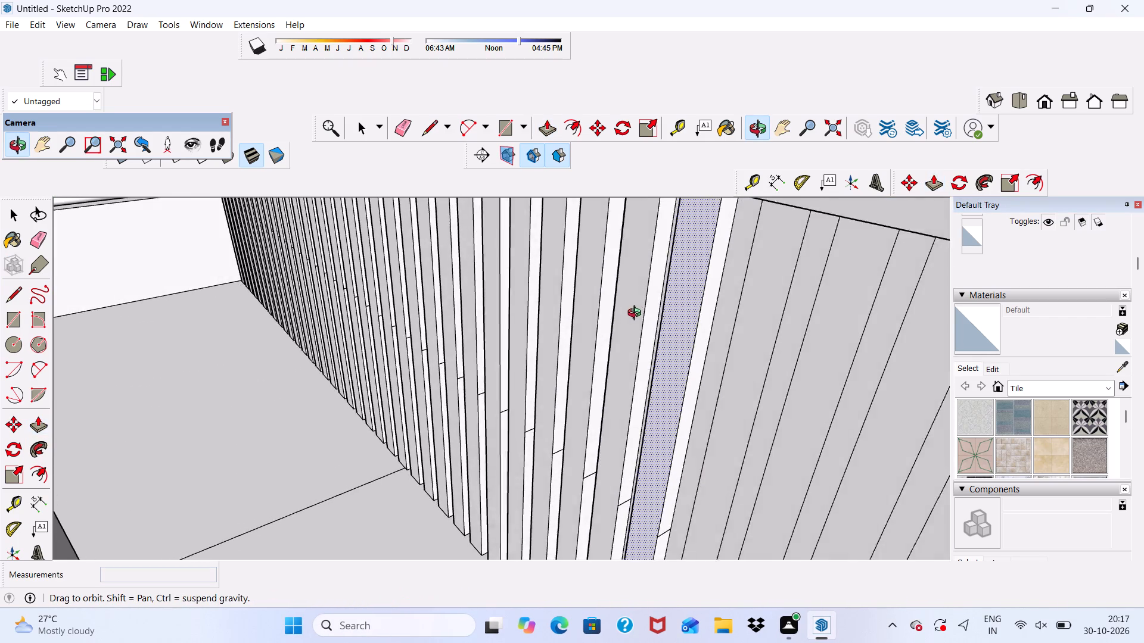
middle_click_drag(637, 314, 649, 314)
left_click(656, 324)
left_click(758, 390)
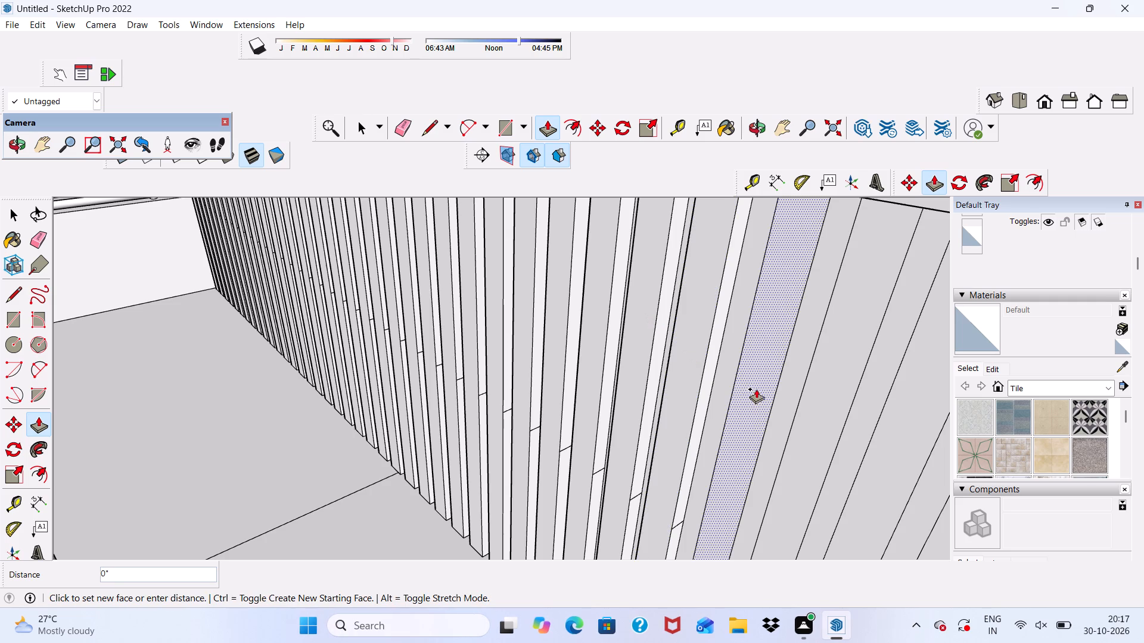
left_click(711, 329)
Raise the last three alternate narrow strips by 3", completing the terrace side wall up to its end under the roof slab.
left_click(804, 431)
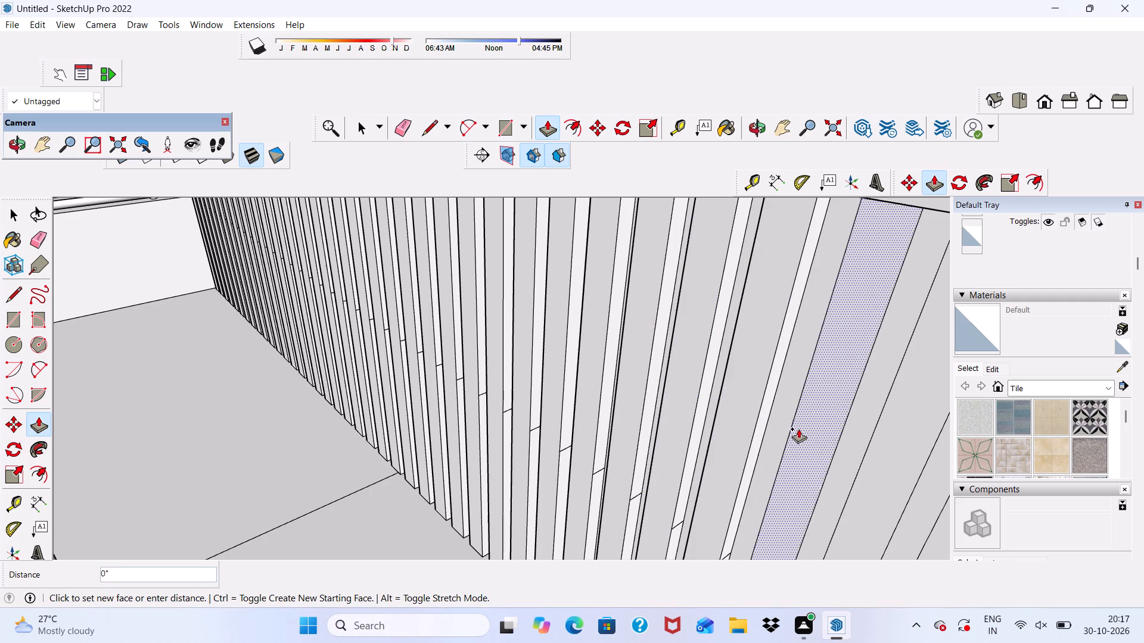
left_click(775, 344)
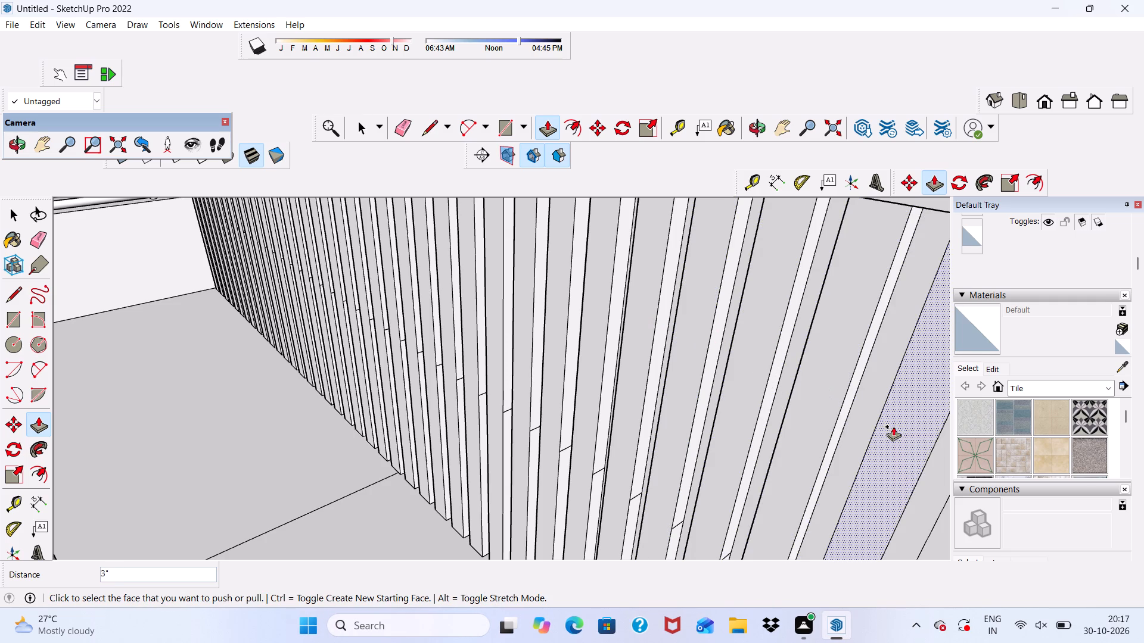
left_click(894, 426)
left_click(855, 365)
scroll(745, 348, "down", 4)
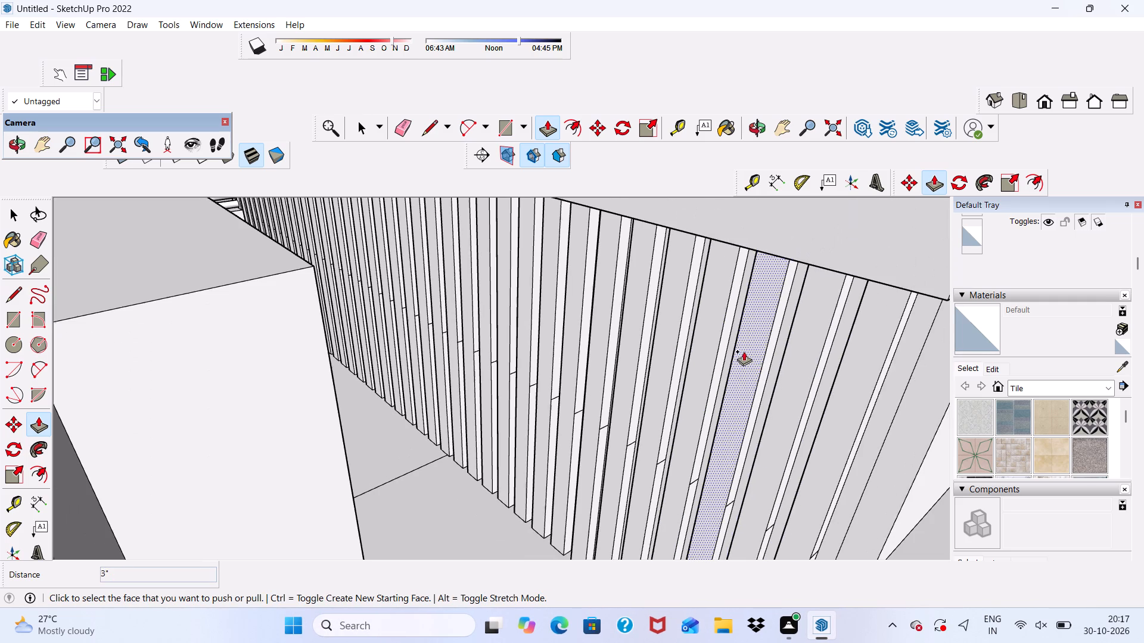
left_click(900, 430)
left_click(871, 391)
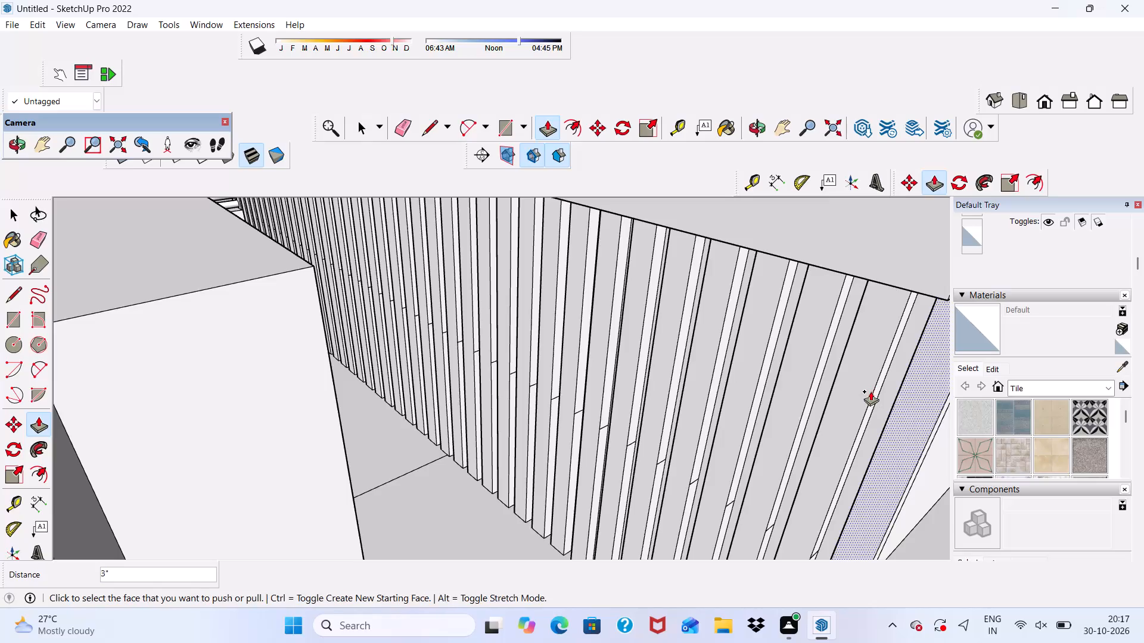
Erase the short cross lines on the side faces of seven raised strips, starting from the wall end finished last.
left_click(403, 128)
scroll(676, 382, "down", 3)
scroll(791, 541, "up", 8)
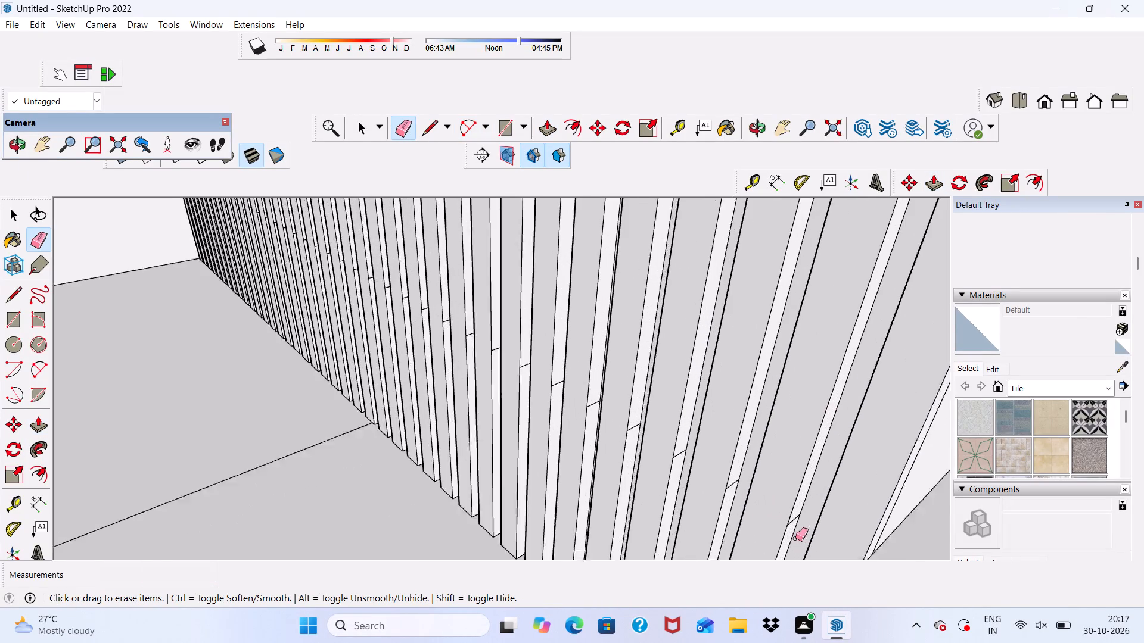
scroll(795, 538, "up", 2)
left_click(794, 511)
scroll(707, 492, "up", 5)
left_click_drag(719, 460, 724, 471)
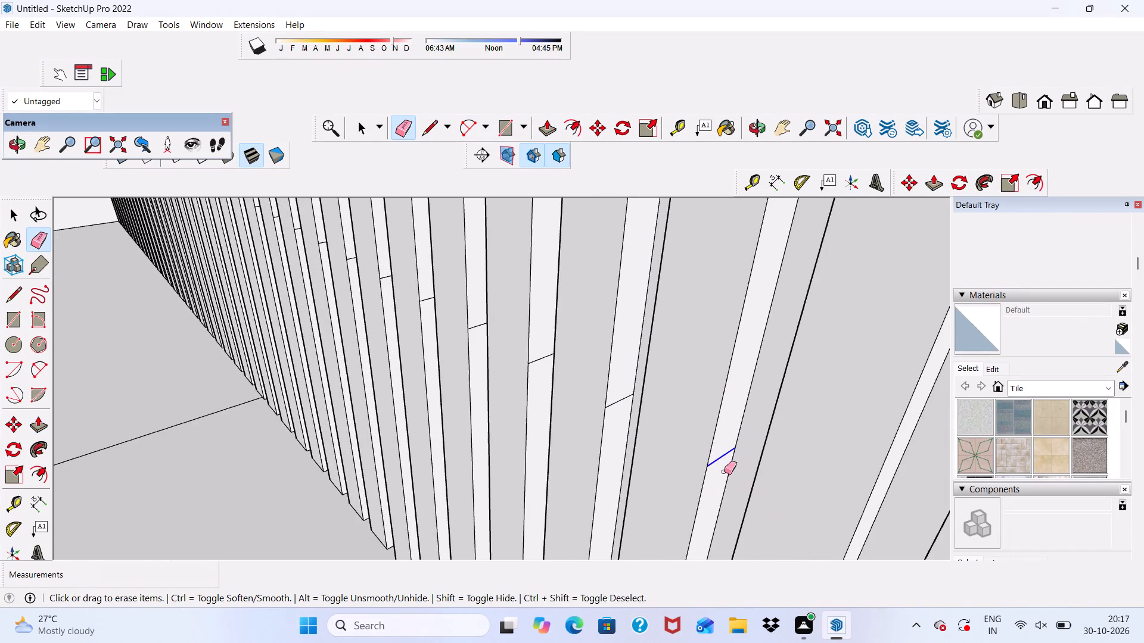
left_click_drag(620, 394, 621, 406)
left_click_drag(541, 355, 539, 364)
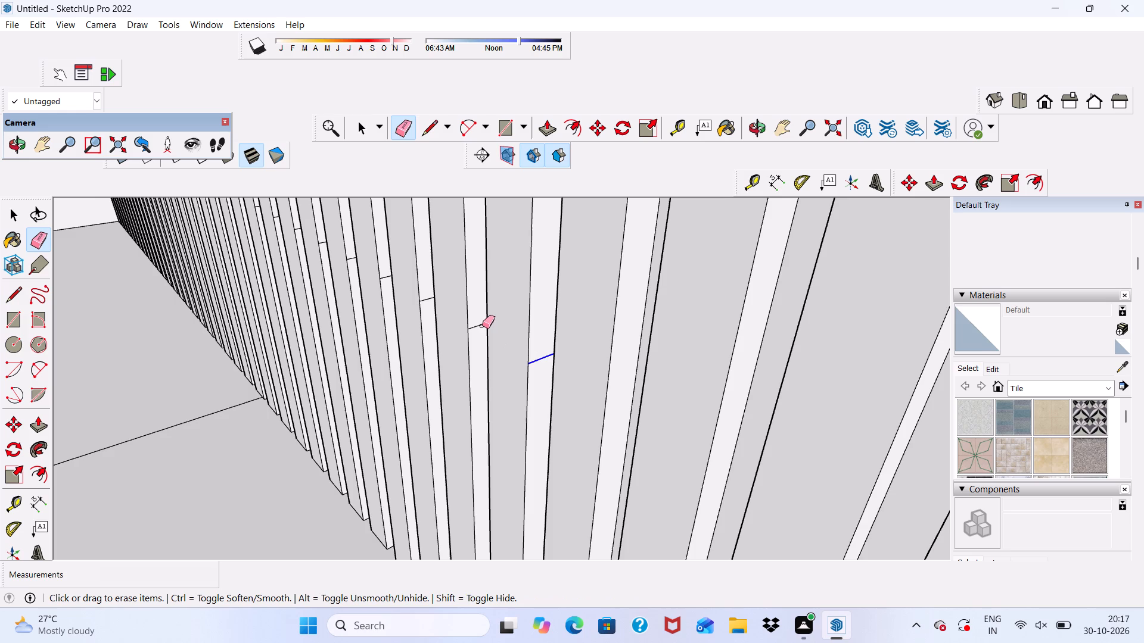
left_click_drag(480, 323, 476, 331)
scroll(481, 330, "up", 7)
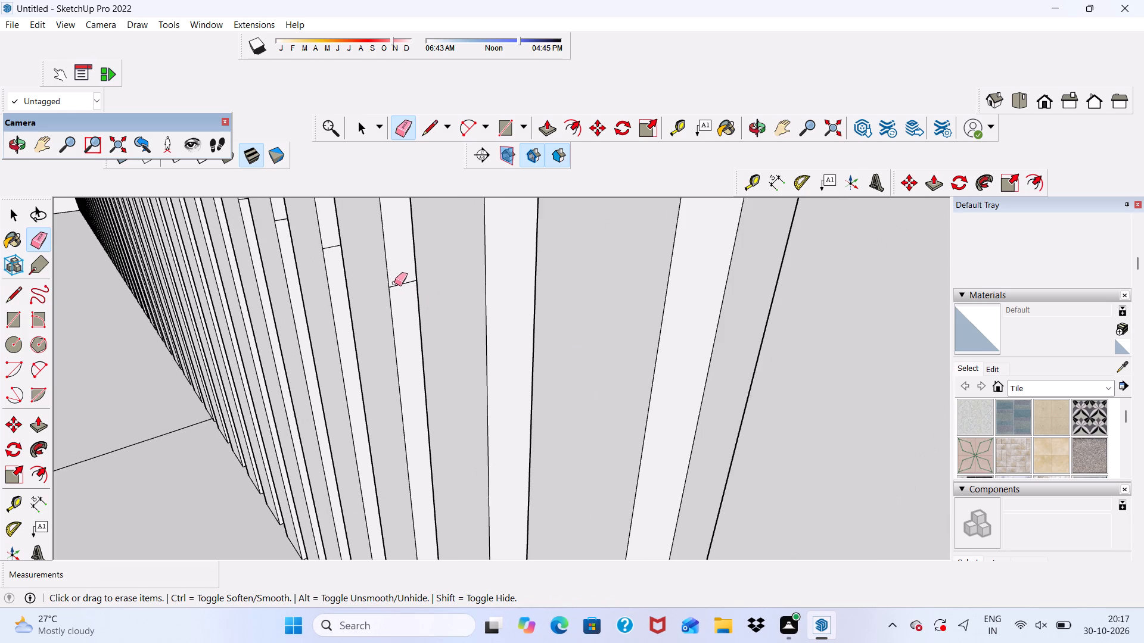
left_click_drag(395, 283, 400, 293)
left_click_drag(336, 245, 341, 264)
Erase the short cross lines on the side faces of the next four raised strips along the terrace side wall.
scroll(349, 292, "down", 6)
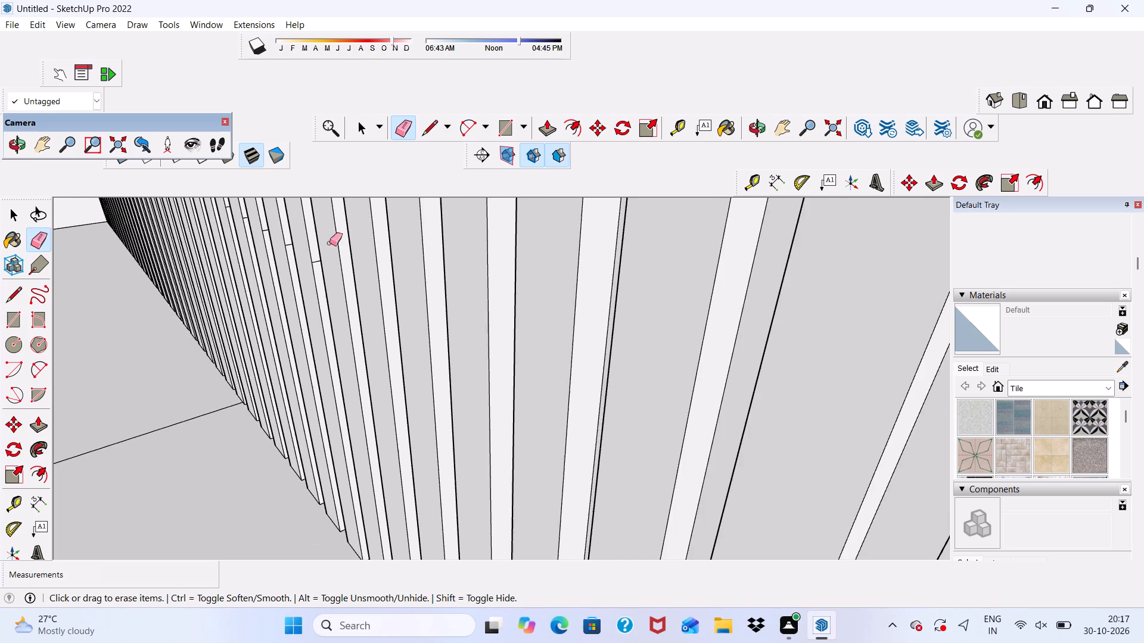
scroll(343, 232, "up", 12)
left_click_drag(303, 282, 313, 294)
scroll(243, 247, "up", 5)
left_click_drag(232, 233, 237, 252)
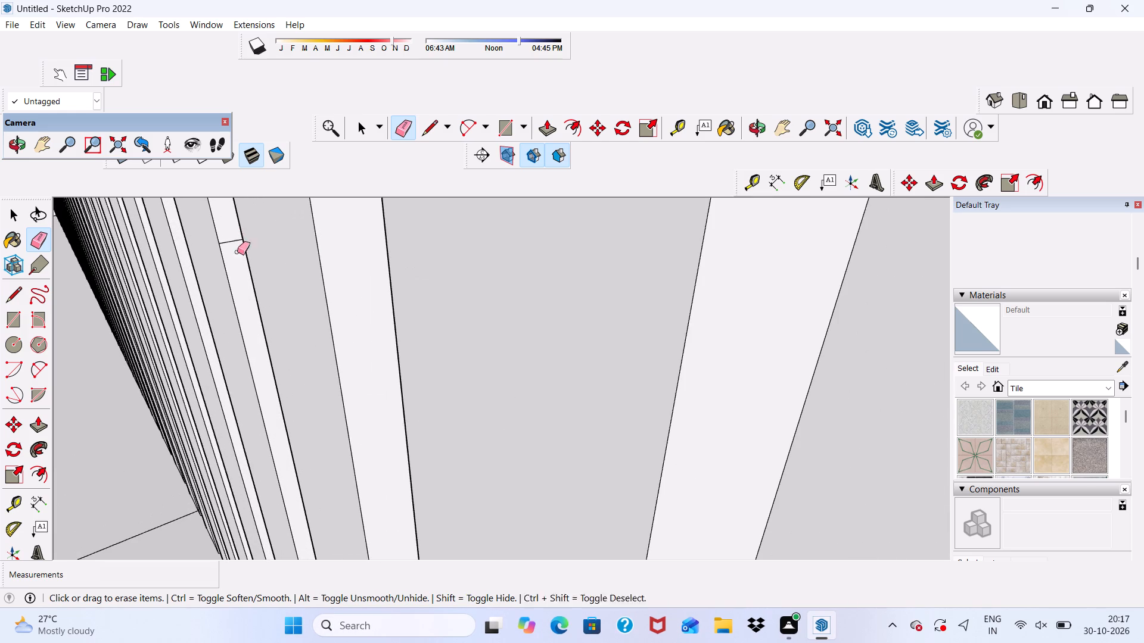
left_click_drag(237, 252, 238, 255)
scroll(242, 269, "down", 11)
scroll(166, 271, "up", 10)
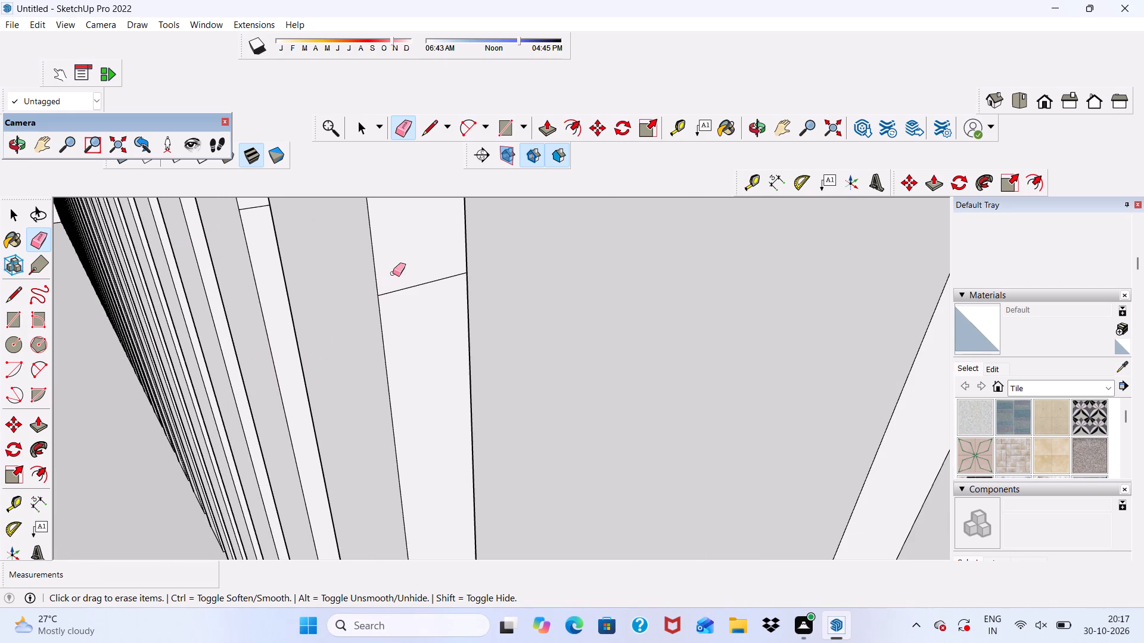
left_click_drag(399, 275, 419, 310)
left_click_drag(254, 208, 258, 217)
Erase the cross lines on another five raised strips, continuing along the terrace side wall.
scroll(303, 277, "down", 13)
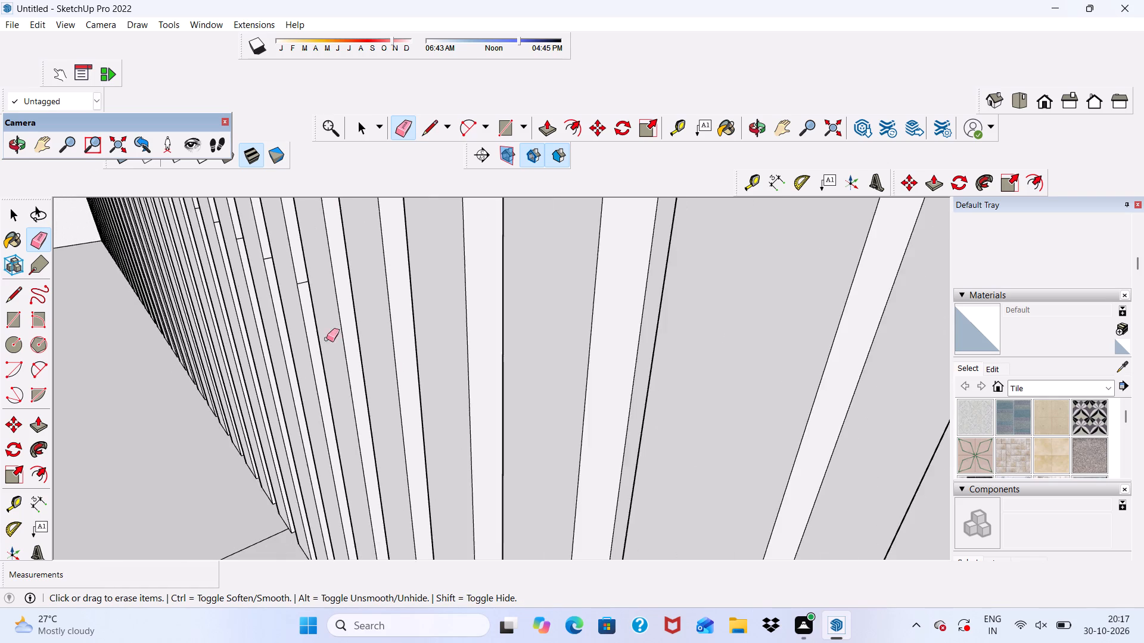
scroll(228, 236, "up", 6)
scroll(353, 300, "up", 4)
left_click_drag(380, 351, 393, 366)
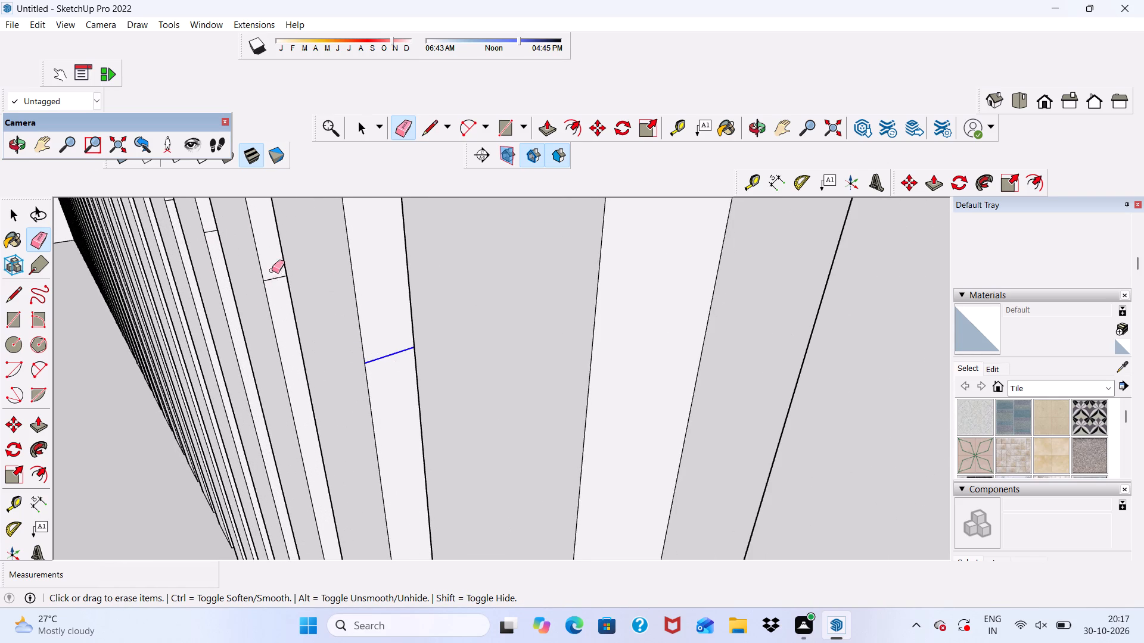
left_click_drag(275, 270, 284, 279)
left_click_drag(212, 223, 218, 244)
scroll(228, 239, "down", 12)
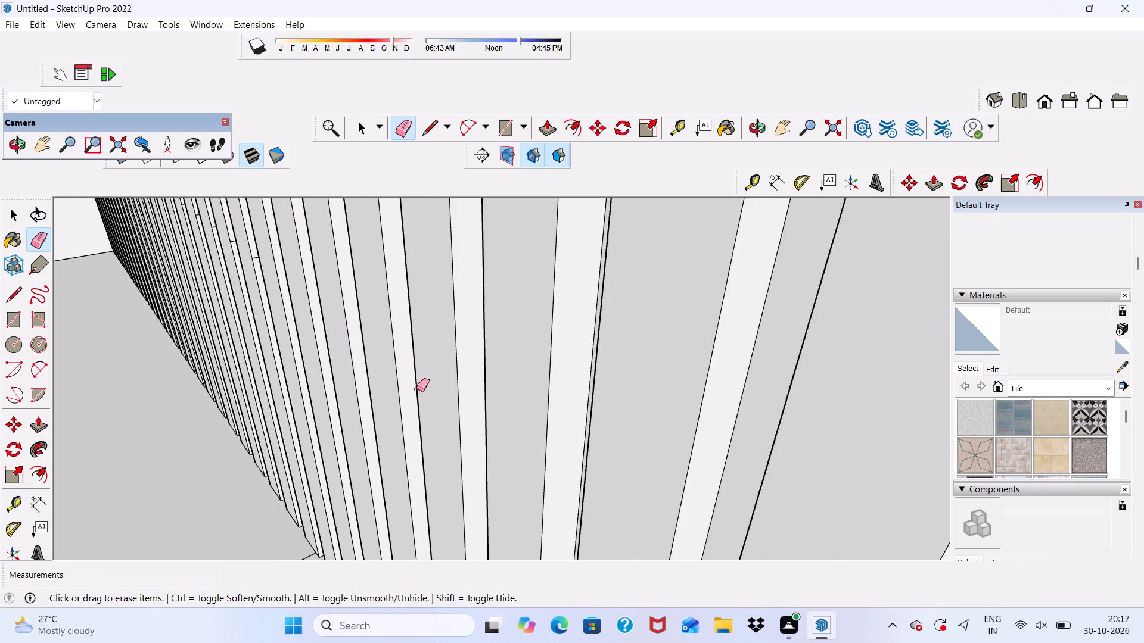
scroll(220, 247, "up", 13)
left_click_drag(273, 312, 282, 320)
scroll(197, 246, "up", 2)
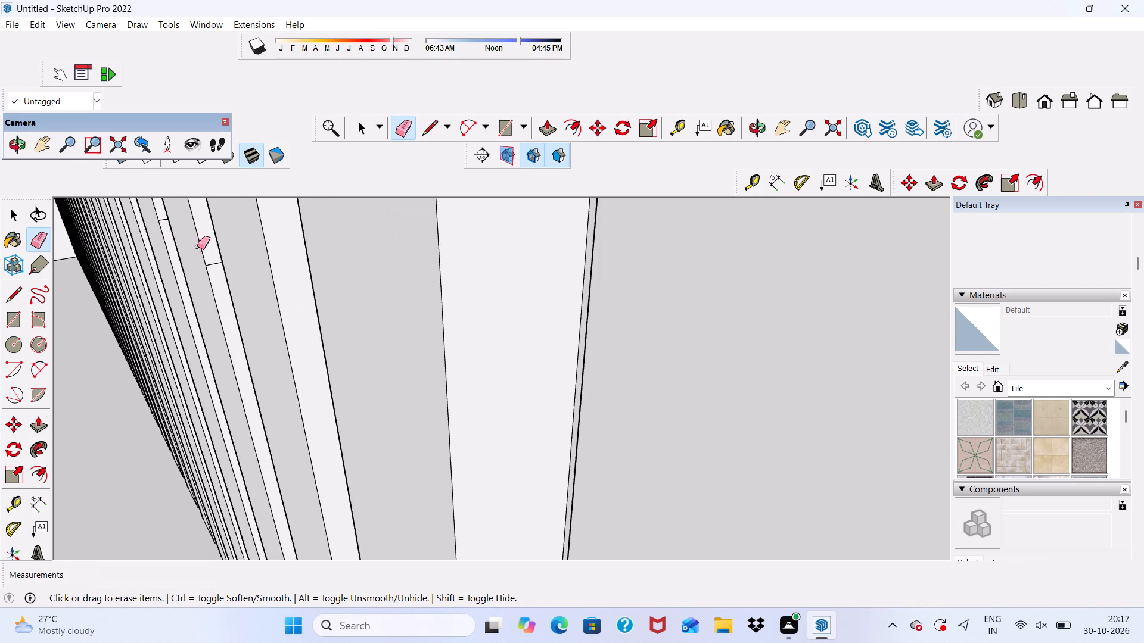
left_click(219, 261)
Erase the cross lines on the side faces of the following four raised strips of the terrace side wall.
scroll(226, 273, "down", 13)
scroll(208, 306, "up", 3)
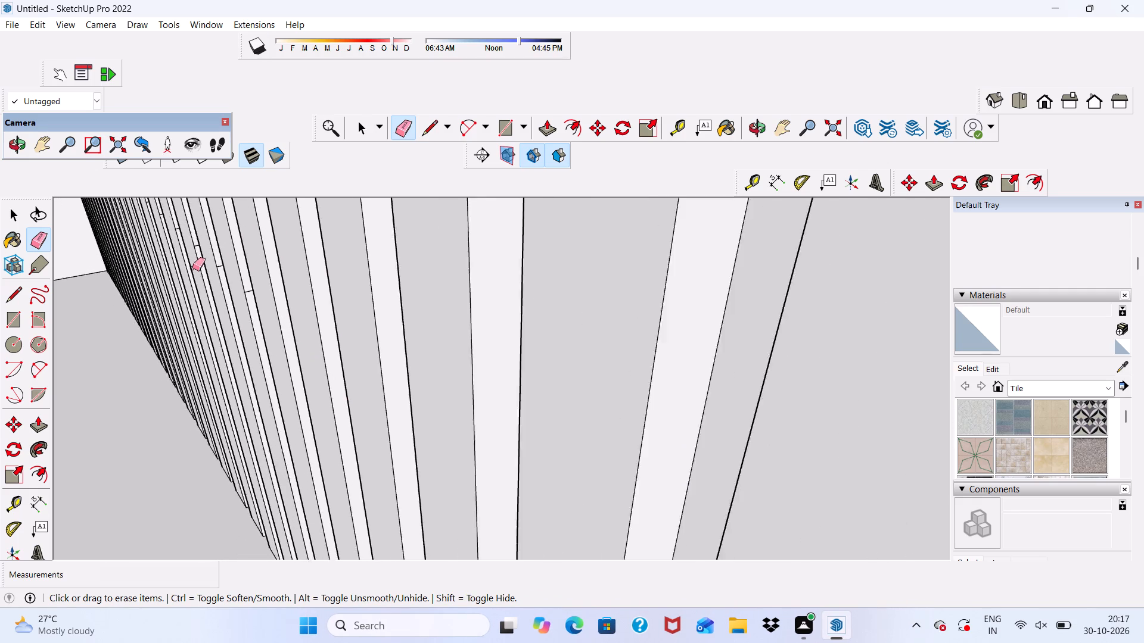
scroll(192, 268, "up", 8)
left_click_drag(309, 315, 321, 327)
scroll(209, 261, "up", 2)
left_click_drag(230, 244, 233, 245)
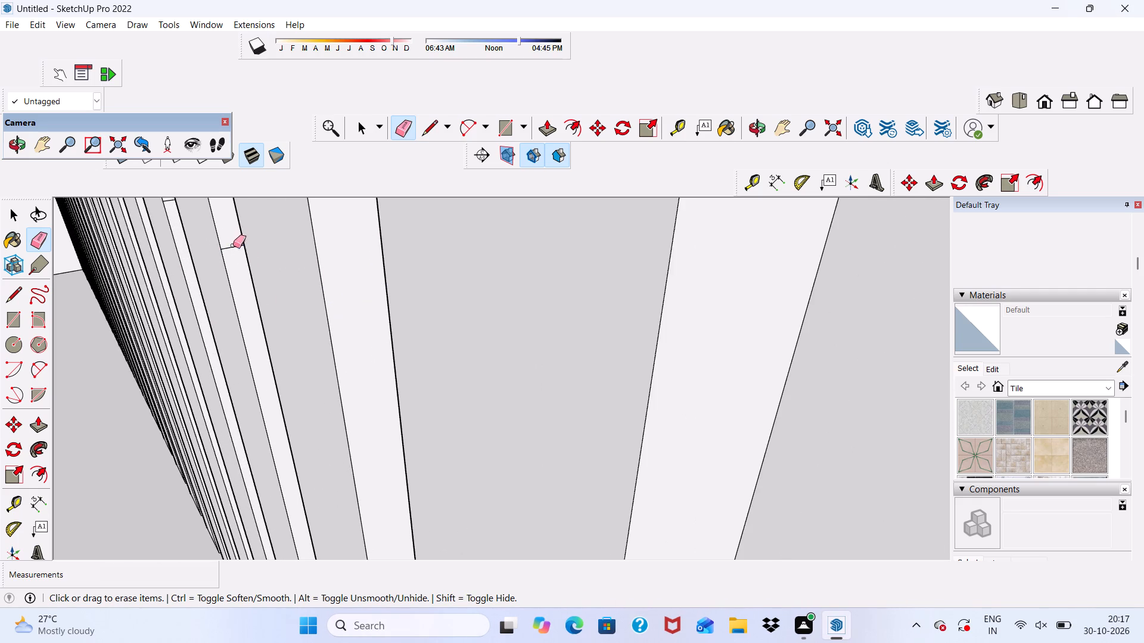
left_click_drag(233, 245, 247, 274)
scroll(249, 283, "down", 7)
scroll(182, 260, "up", 9)
left_click_drag(244, 246, 259, 275)
scroll(260, 277, "down", 6)
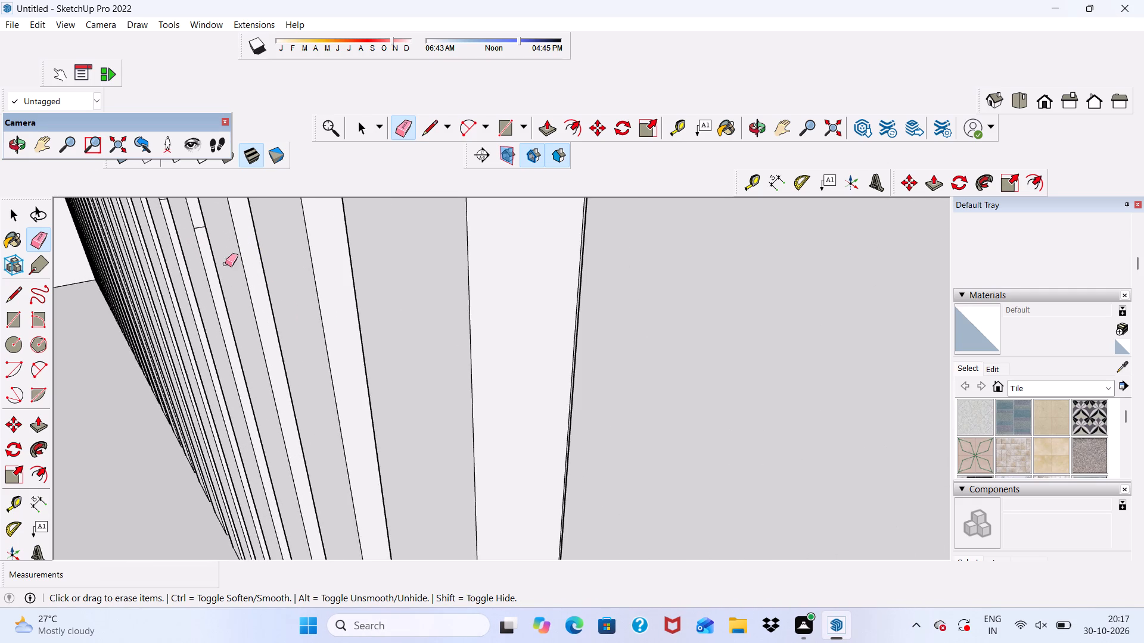
scroll(188, 227, "up", 6)
left_click_drag(206, 224, 208, 241)
Erase the short cross lines on the next three raised strips of the terrace side wall.
scroll(209, 242, "down", 13)
scroll(203, 244, "up", 2)
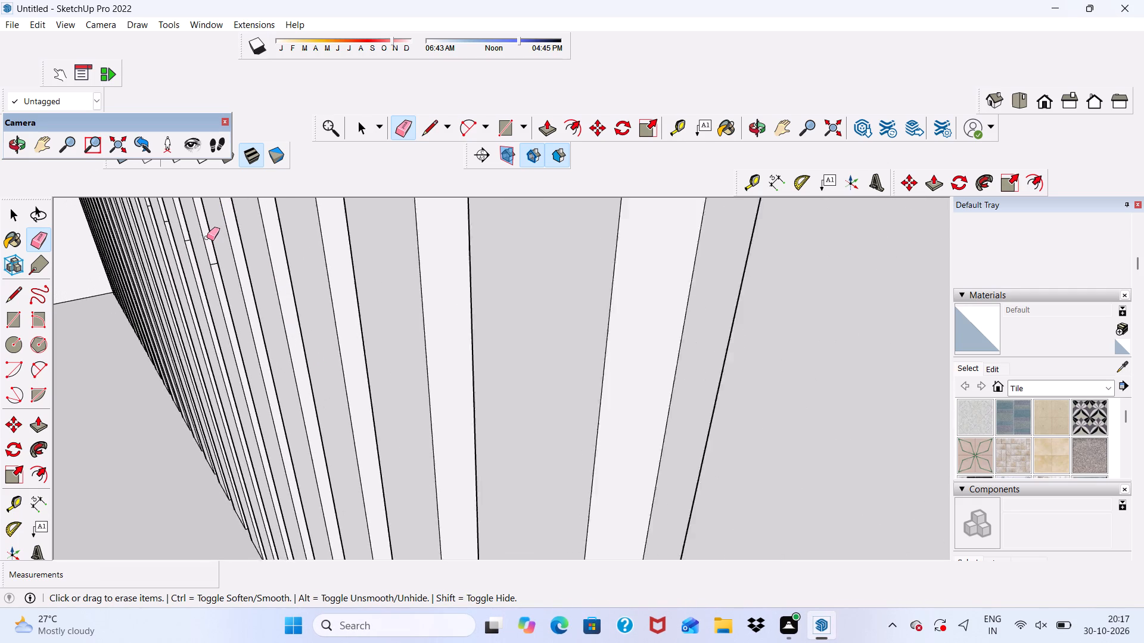
scroll(207, 238, "up", 8)
scroll(218, 267, "down", 1)
left_click_drag(215, 274, 220, 279)
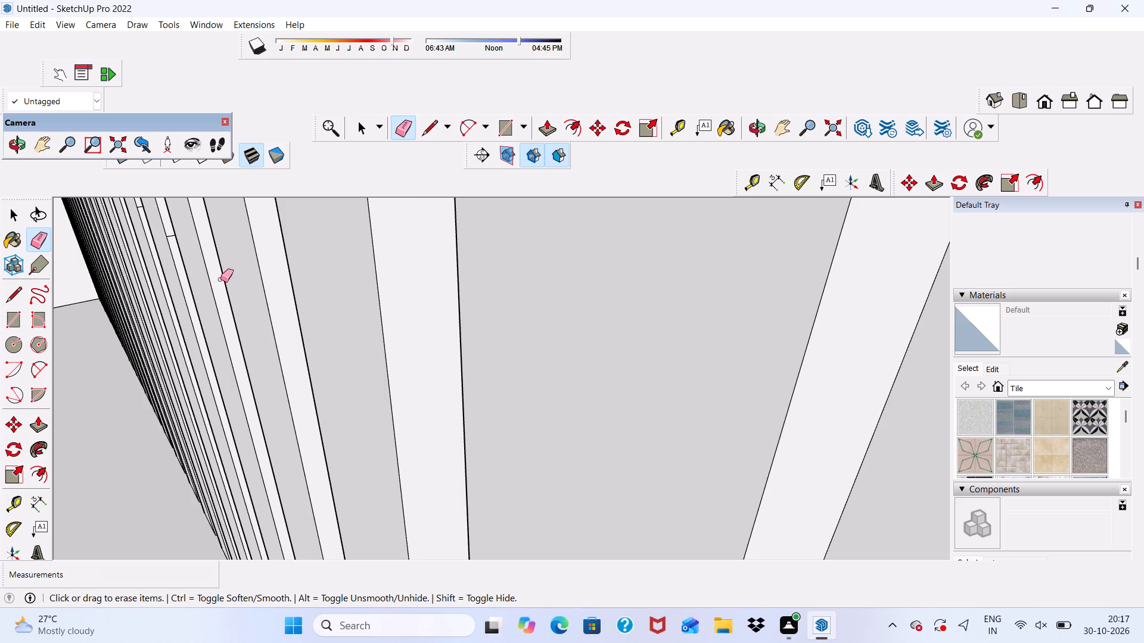
scroll(220, 279, "down", 10)
scroll(182, 252, "up", 16)
left_click_drag(213, 275, 214, 282)
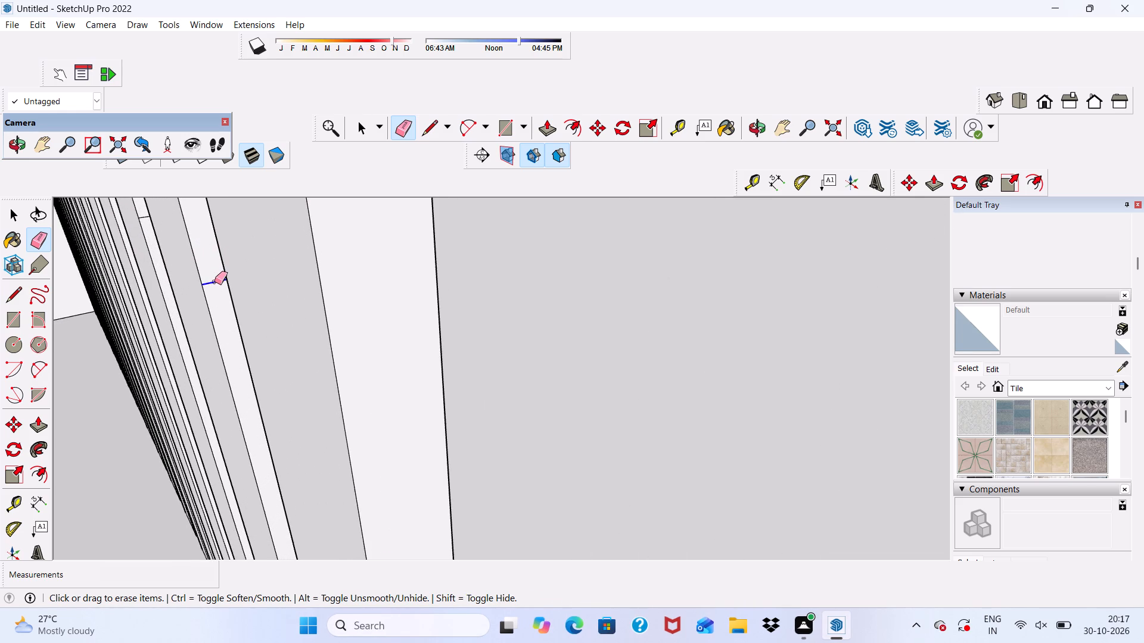
scroll(214, 282, "down", 6)
scroll(169, 242, "up", 7)
left_click_drag(167, 239, 178, 262)
Erase the cross lines on three more raised strips, working on toward the wall's far end.
scroll(178, 262, "down", 14)
scroll(196, 275, "up", 4)
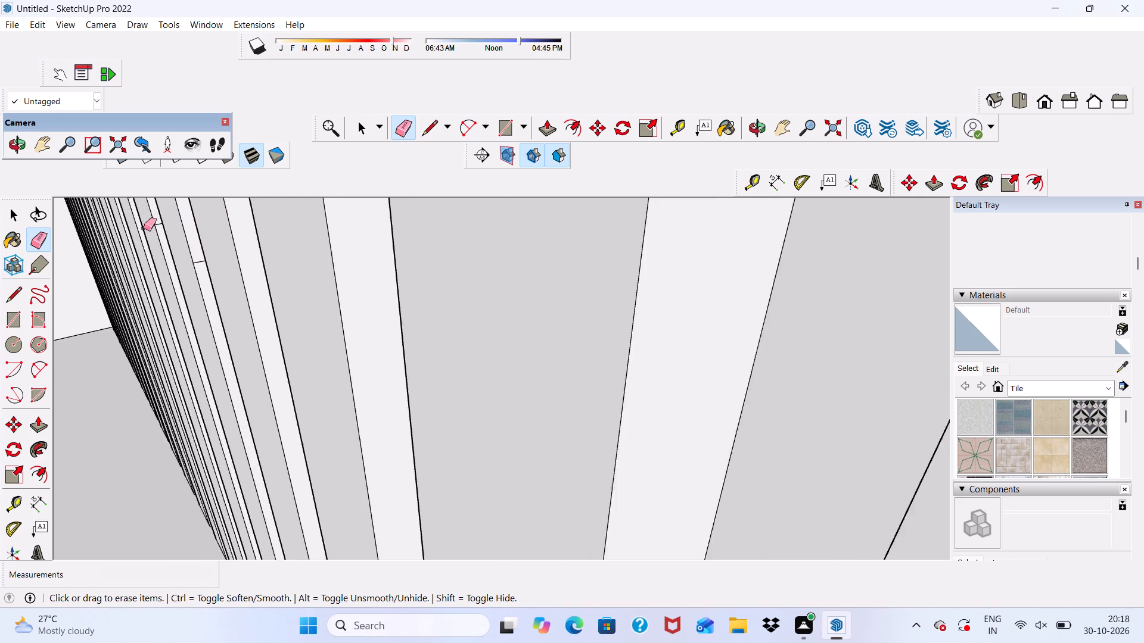
scroll(144, 228, "up", 13)
left_click_drag(214, 281, 226, 316)
scroll(219, 295, "down", 11)
scroll(165, 264, "up", 8)
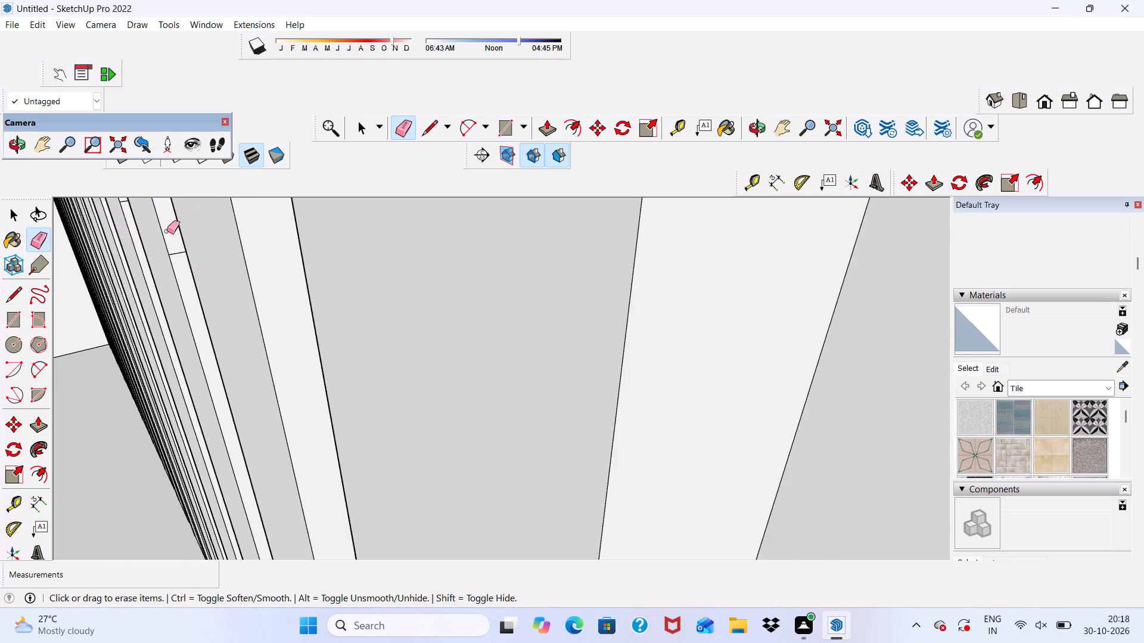
scroll(167, 231, "up", 3)
left_click_drag(170, 232, 186, 273)
scroll(186, 273, "down", 14)
scroll(192, 256, "up", 11)
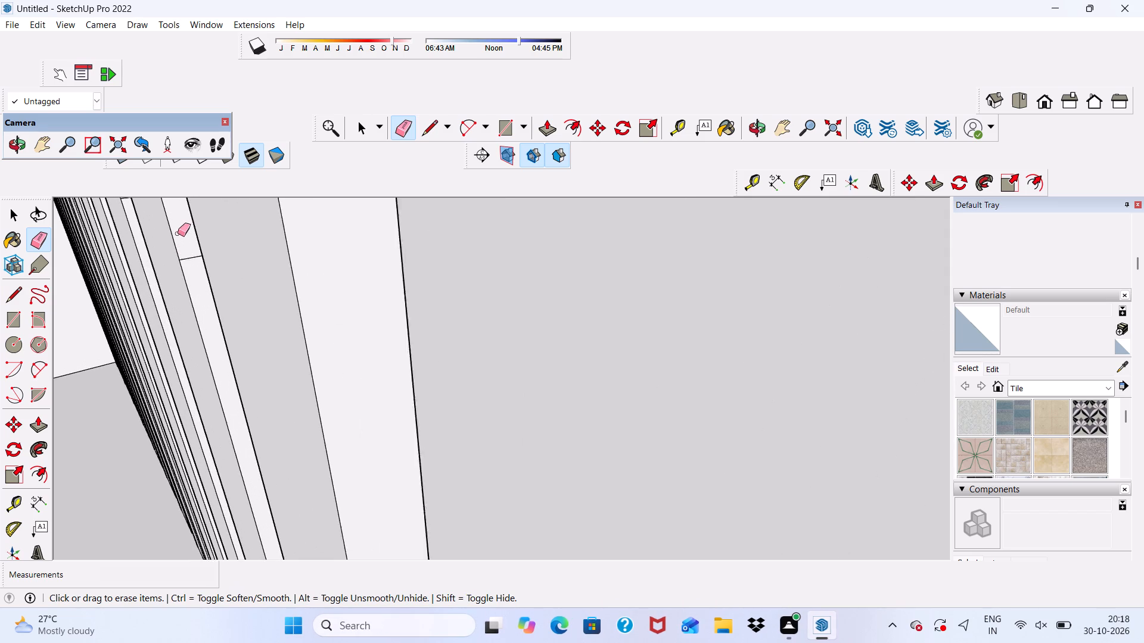
left_click_drag(178, 233, 198, 279)
Erase the cross lines on the next two raised strips of the terrace side wall.
scroll(199, 267, "down", 12)
scroll(213, 316, "up", 11)
scroll(186, 217, "down", 5)
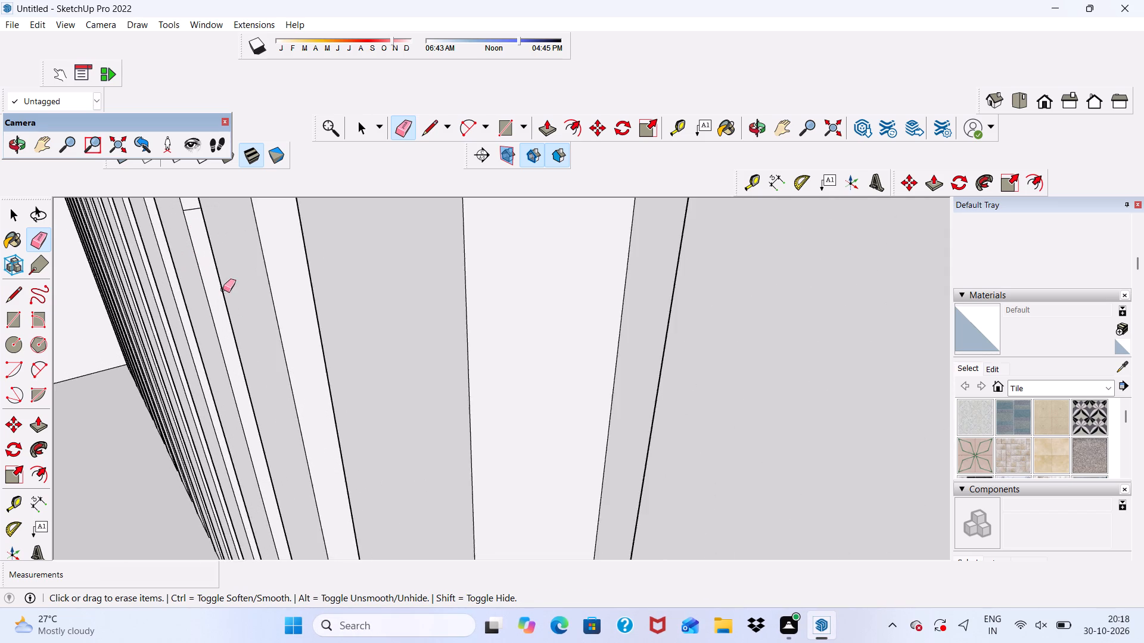
scroll(223, 289, "down", 7)
scroll(187, 250, "up", 10)
left_click_drag(226, 242, 247, 286)
scroll(248, 285, "down", 5)
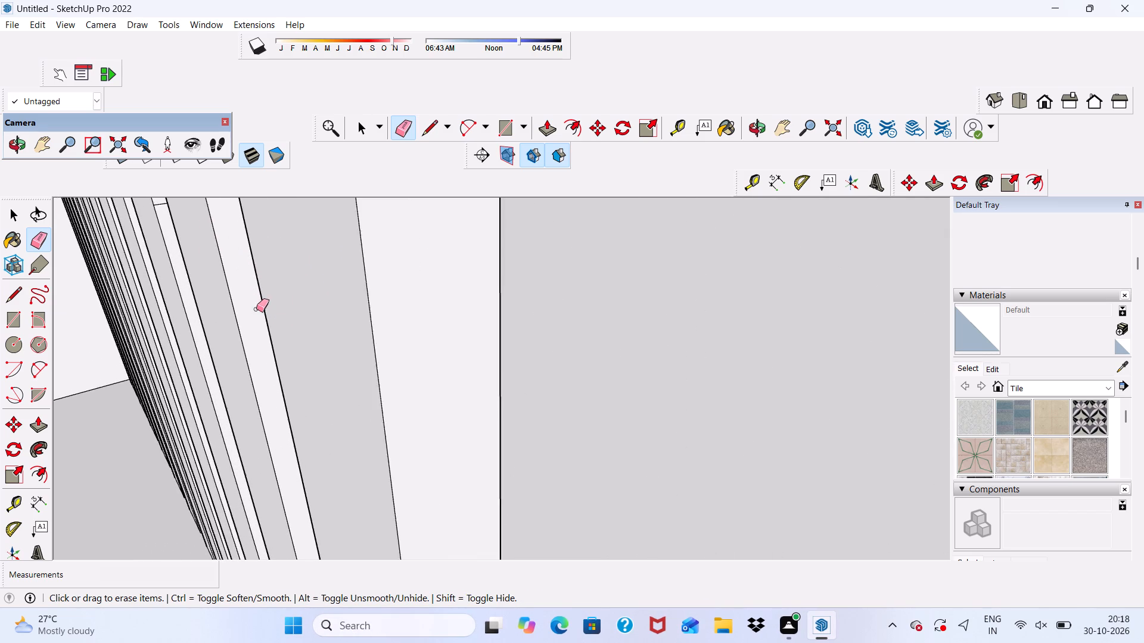
scroll(256, 309, "down", 2)
scroll(173, 243, "up", 8)
left_click_drag(197, 230, 212, 255)
Erase the short cross lines on the side faces of another three raised strips of the terrace side wall.
scroll(212, 252, "down", 7)
scroll(185, 249, "up", 6)
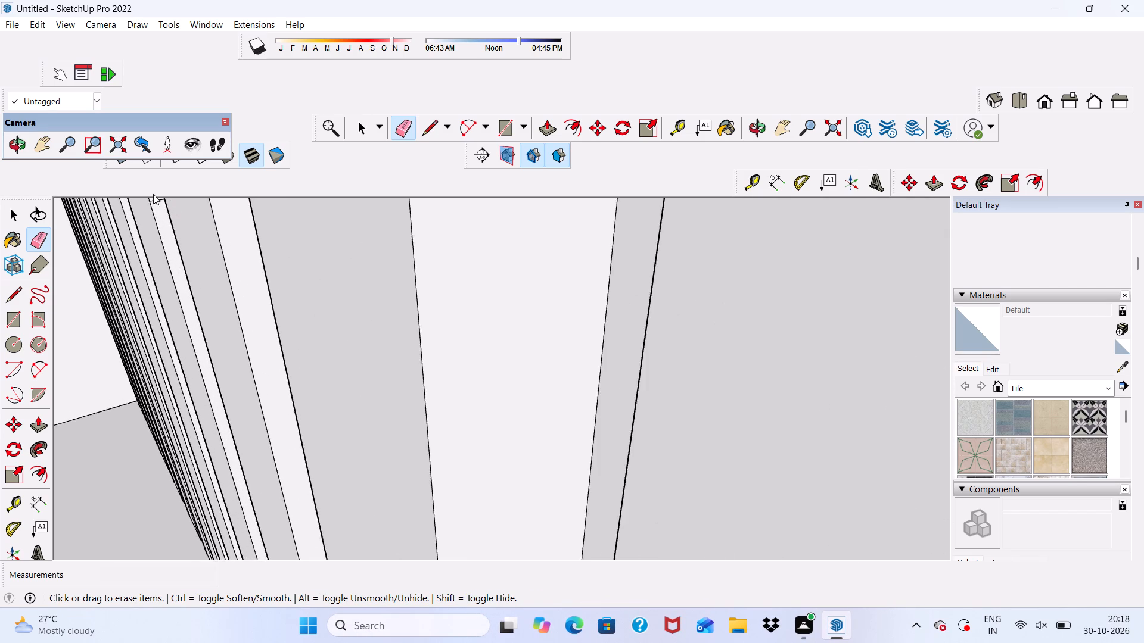
scroll(148, 204, "down", 12)
scroll(136, 238, "up", 15)
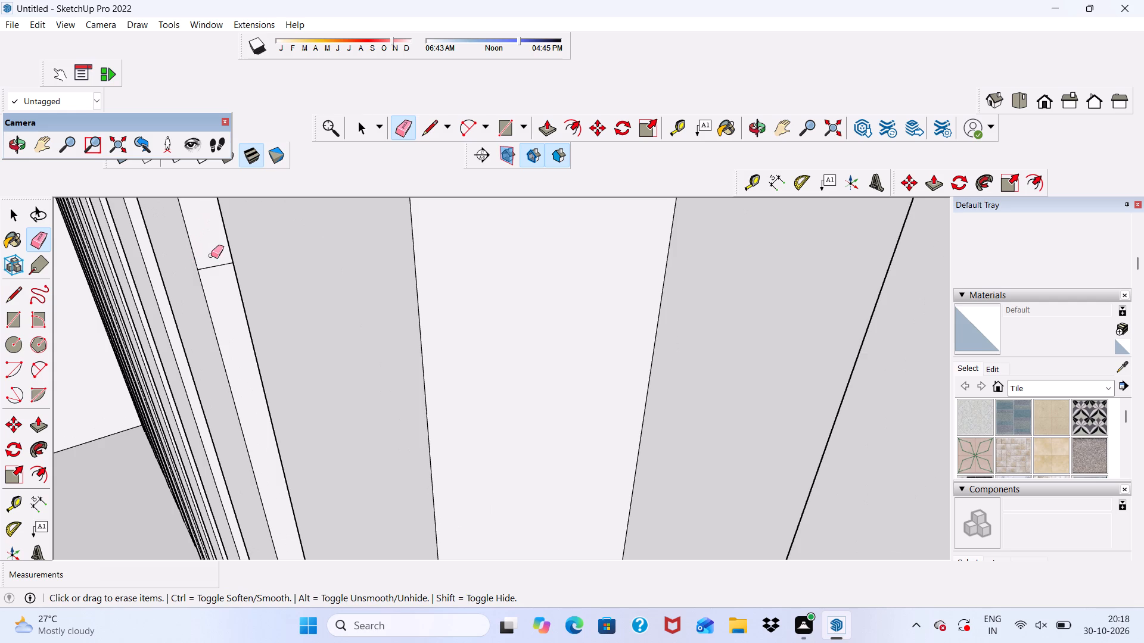
left_click_drag(212, 255, 225, 290)
scroll(225, 291, "down", 6)
scroll(207, 277, "up", 4)
left_click_drag(225, 274, 233, 293)
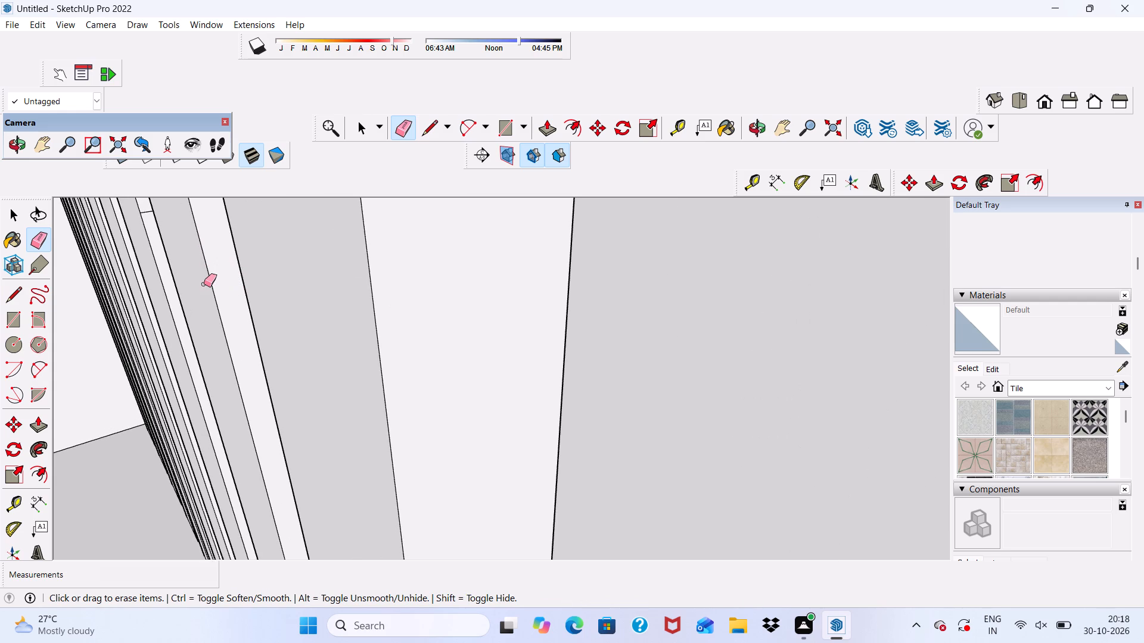
scroll(183, 257, "down", 3)
scroll(145, 228, "up", 2)
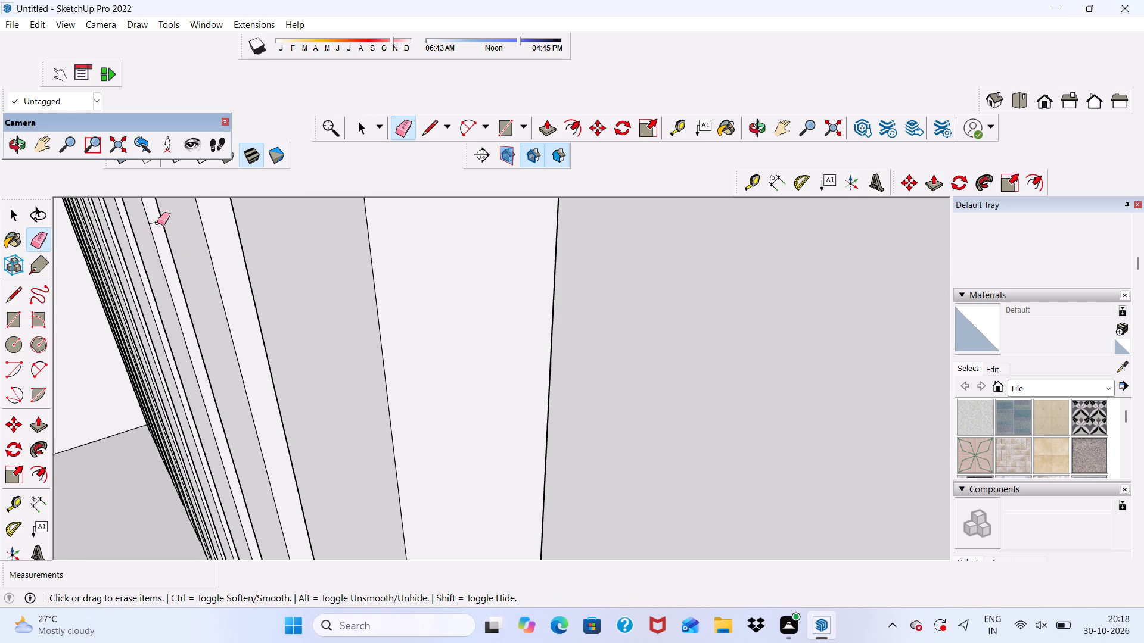
left_click_drag(152, 220, 169, 261)
Erase the cross lines on the following two raised strips, approaching the wall's far end.
scroll(194, 253, "down", 7)
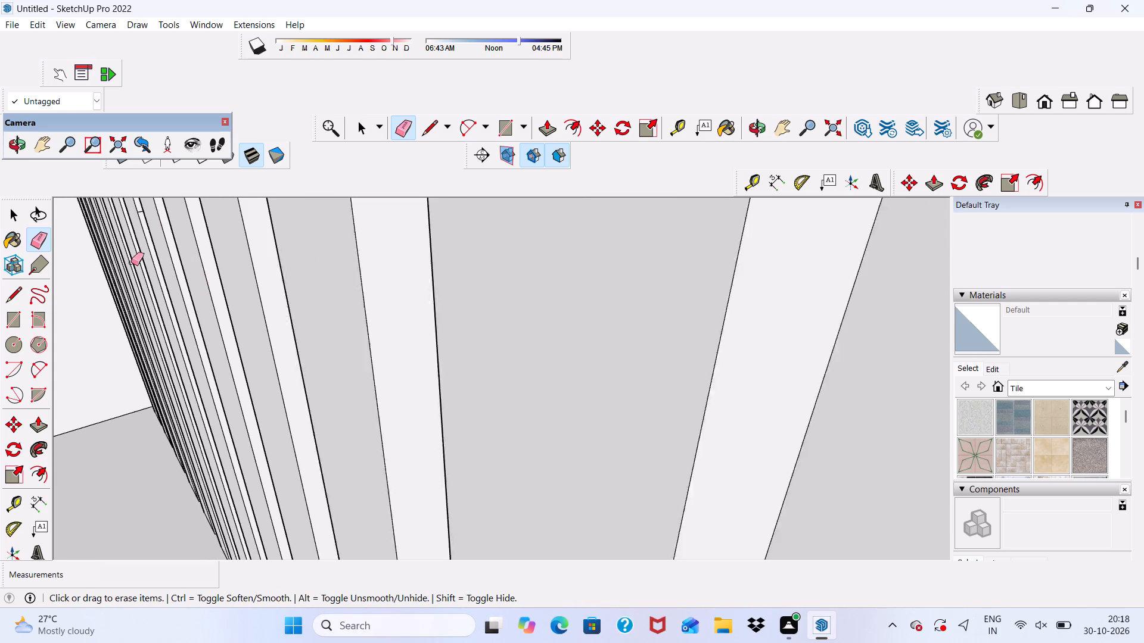
scroll(131, 263, "down", 1)
scroll(136, 216, "up", 5)
scroll(138, 219, "down", 11)
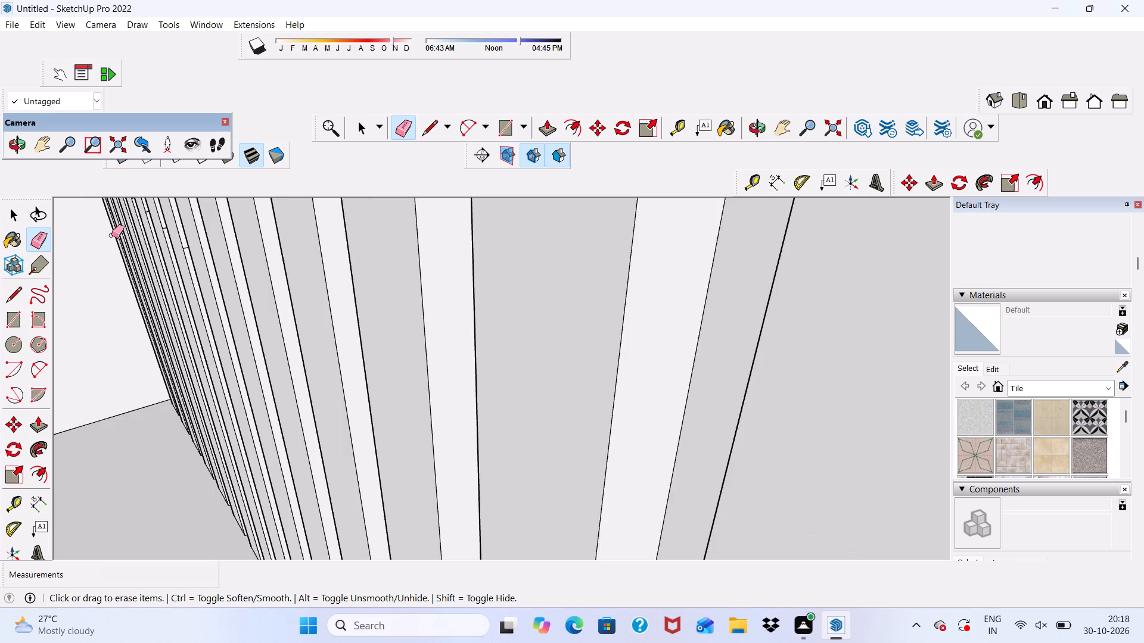
scroll(154, 250, "up", 6)
scroll(162, 248, "down", 9)
scroll(210, 285, "up", 20)
scroll(210, 285, "up", 1)
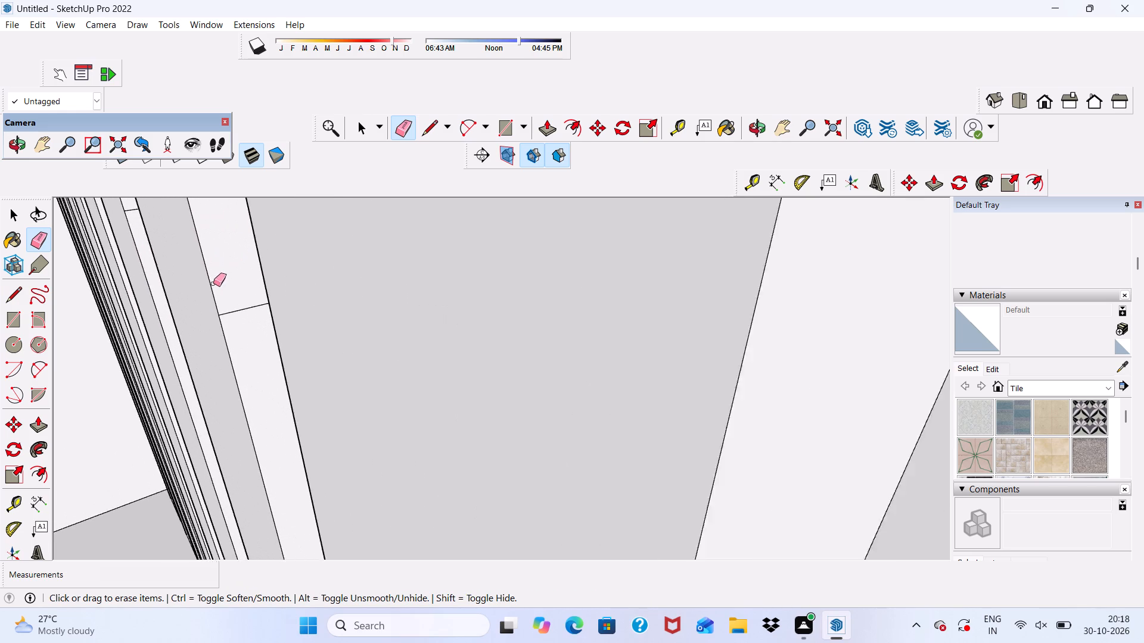
scroll(213, 283, "up", 2)
left_click_drag(231, 282, 248, 315)
scroll(132, 251, "down", 1)
scroll(127, 212, "up", 11)
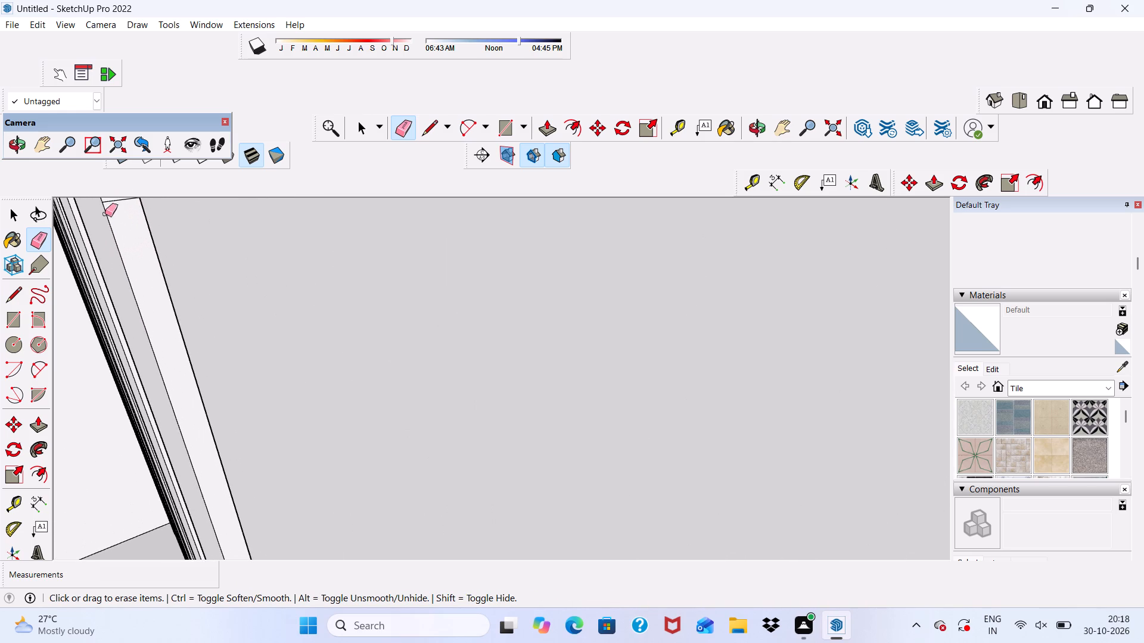
left_click_drag(108, 200, 128, 224)
Erase the cross lines on three more raised strips close to the far end of the terrace side wall.
scroll(160, 260, "down", 20)
scroll(160, 260, "down", 1)
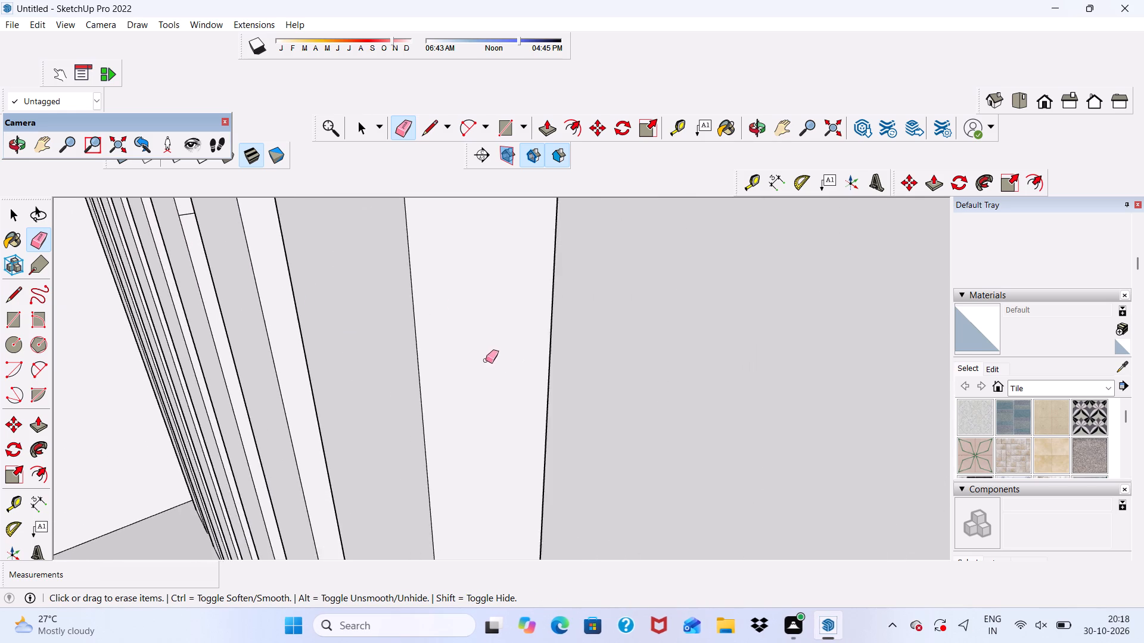
scroll(486, 360, "down", 6)
scroll(144, 286, "down", 10)
scroll(172, 264, "up", 7)
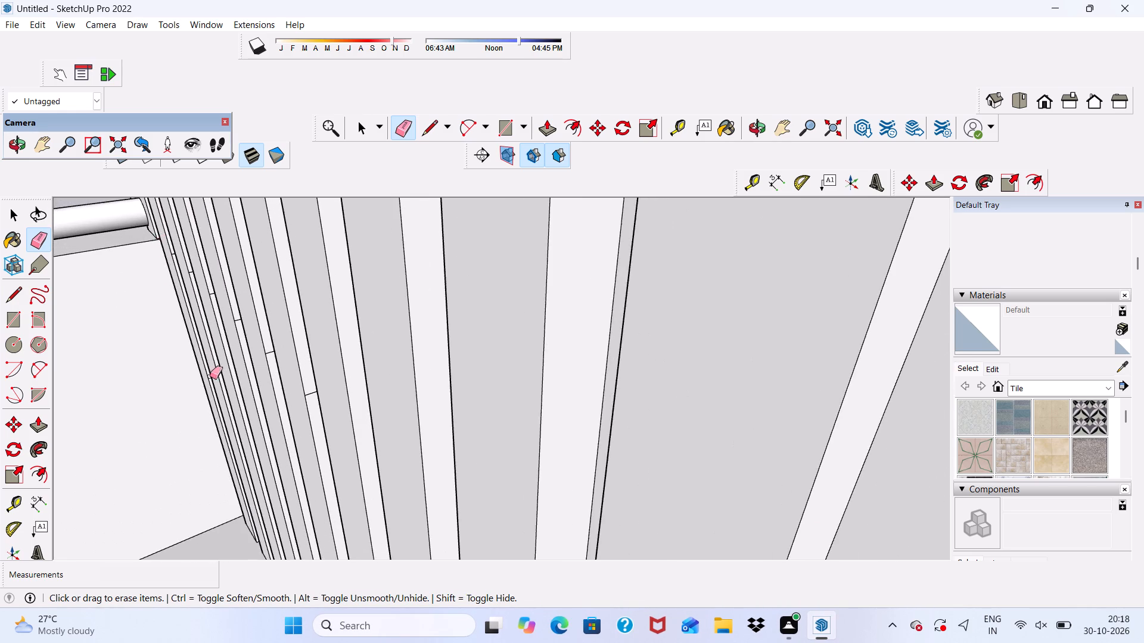
scroll(212, 376, "up", 5)
scroll(391, 383, "up", 4)
left_click_drag(391, 397, 400, 427)
left_click(259, 311)
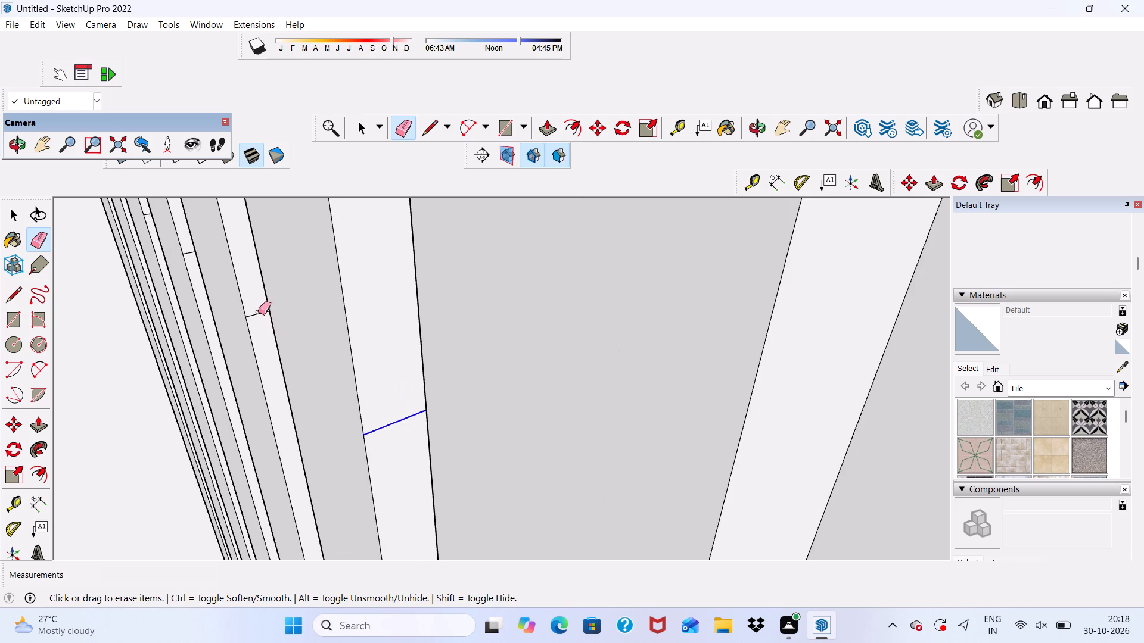
left_click_drag(253, 307, 259, 322)
scroll(154, 238, "up", 6)
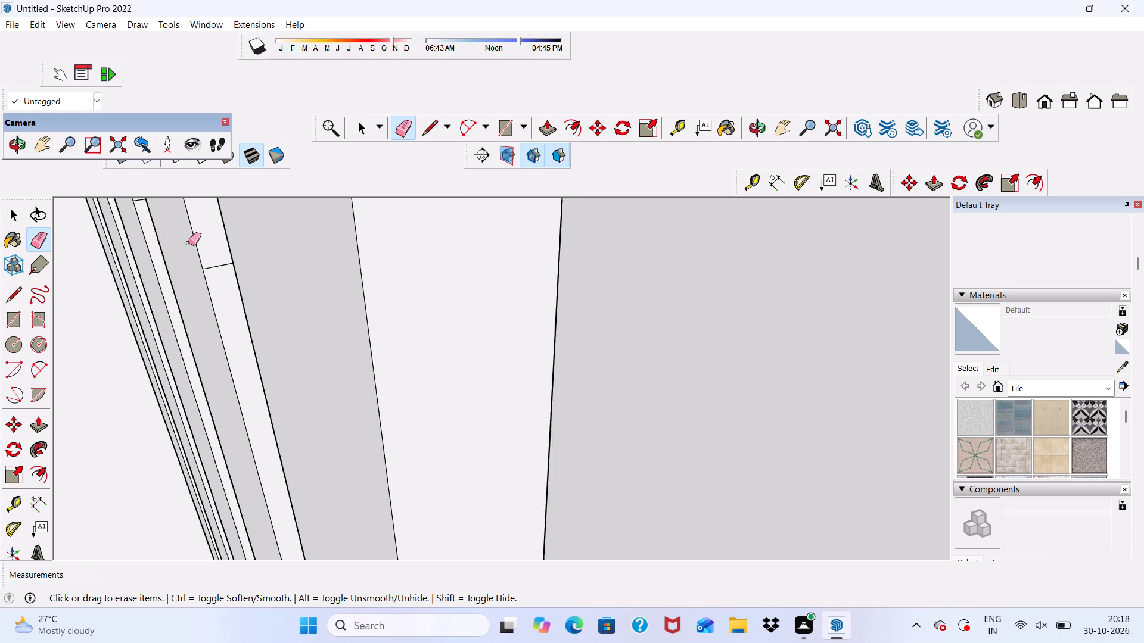
scroll(188, 243, "up", 2)
left_click_drag(218, 263, 237, 305)
Erase the cross lines on the last three raised strips, completing the cleanup at the wall's far end.
scroll(241, 304, "down", 11)
scroll(210, 273, "up", 10)
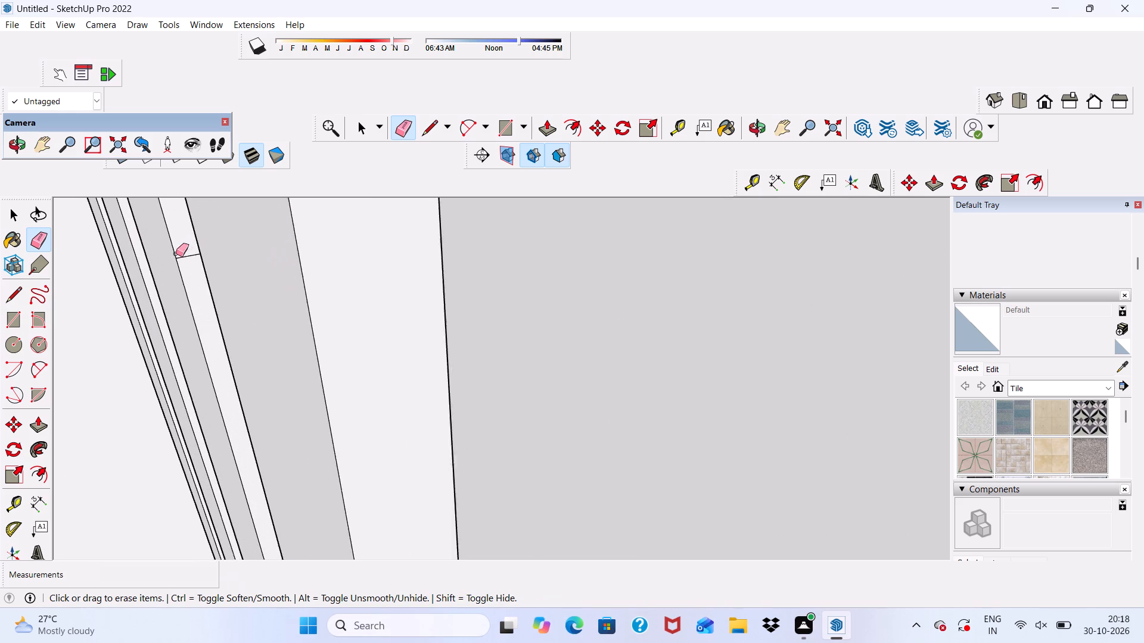
scroll(176, 254, "up", 2)
left_click_drag(186, 250, 191, 269)
scroll(196, 274, "down", 11)
scroll(99, 222, "up", 5)
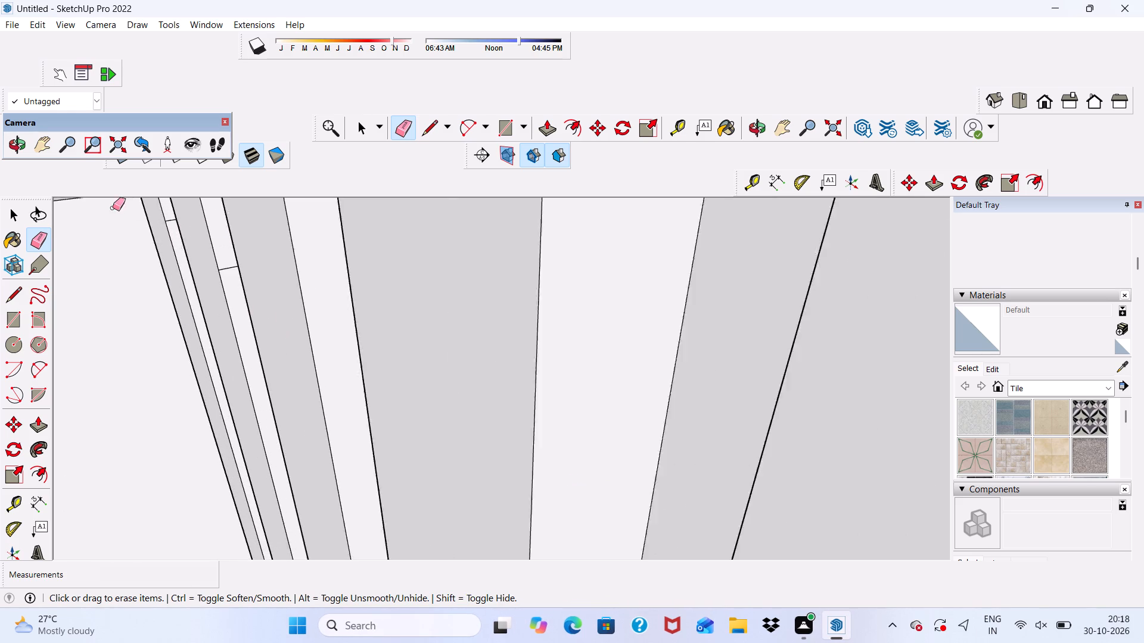
scroll(188, 253, "up", 5)
left_click(170, 209)
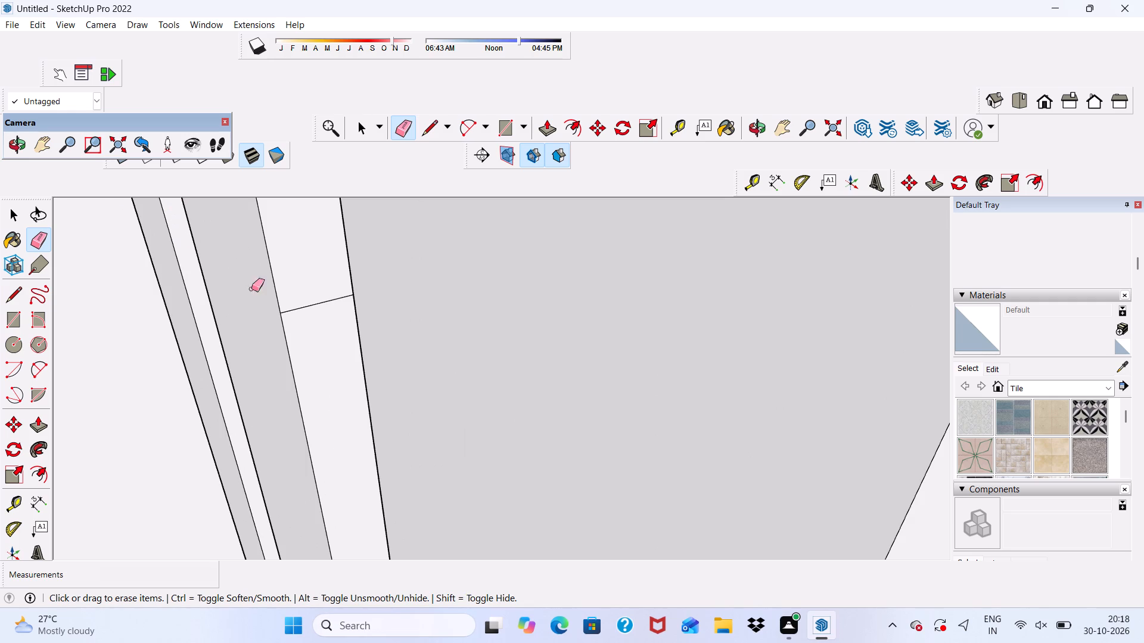
left_click_drag(311, 285, 322, 305)
scroll(306, 302, "down", 3)
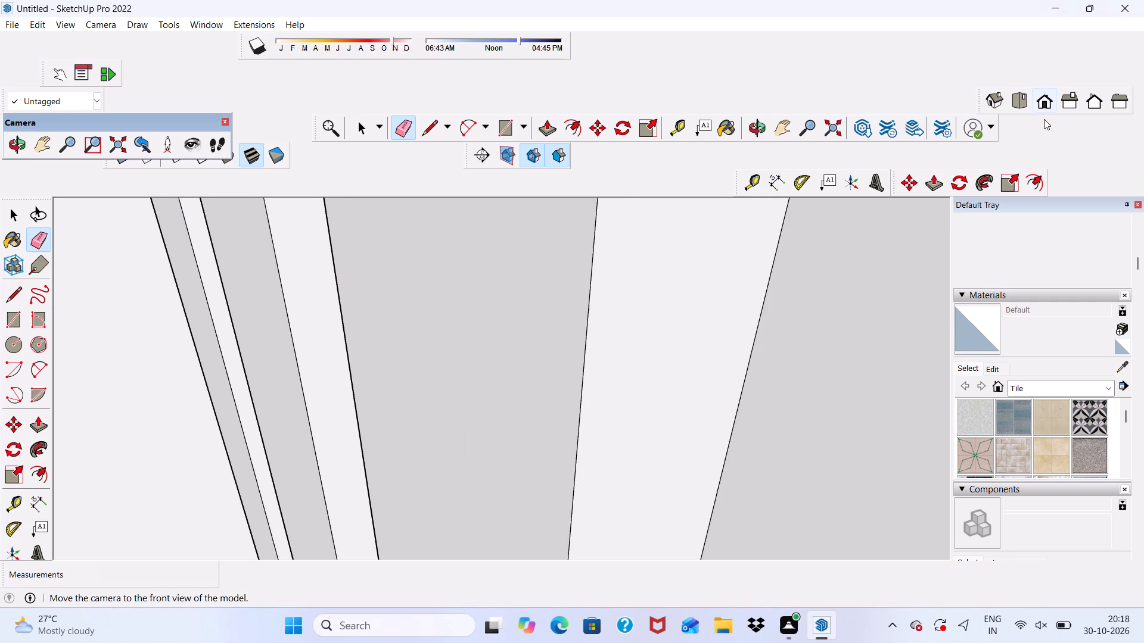
Try to erase the vertical line on the tall frame face beside the terrace side wall's raised strips.
left_click(1042, 105)
scroll(817, 258, "down", 12)
middle_click_drag(536, 347, 847, 395)
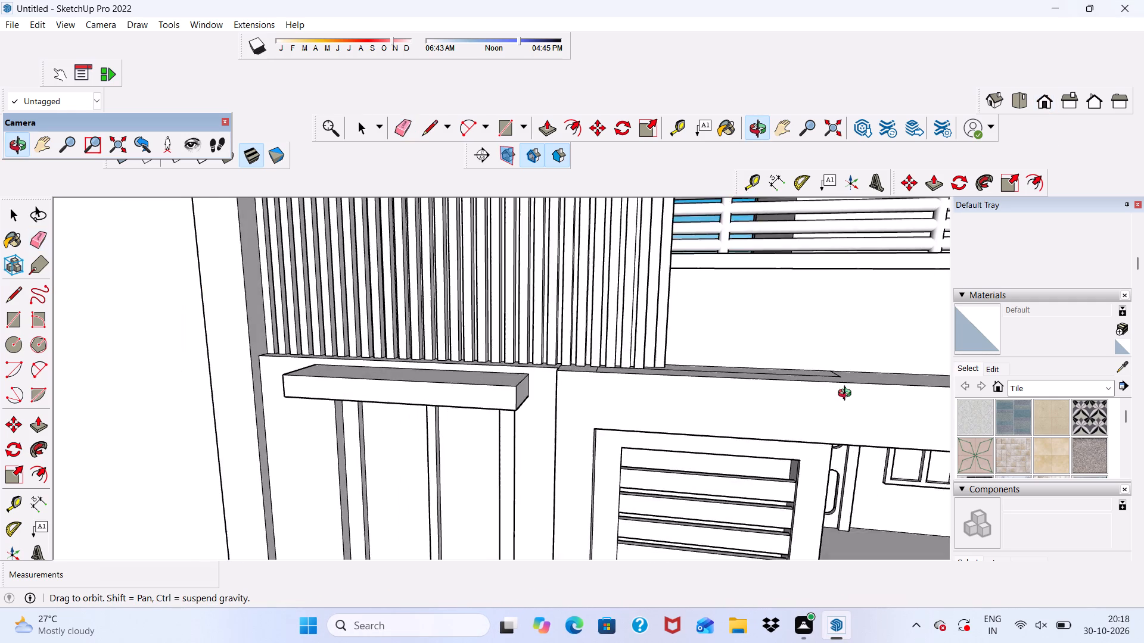
middle_click_drag(847, 395, 846, 395)
scroll(444, 257, "up", 6)
scroll(428, 244, "down", 8)
scroll(393, 286, "up", 1)
middle_click_drag(393, 286, 564, 342)
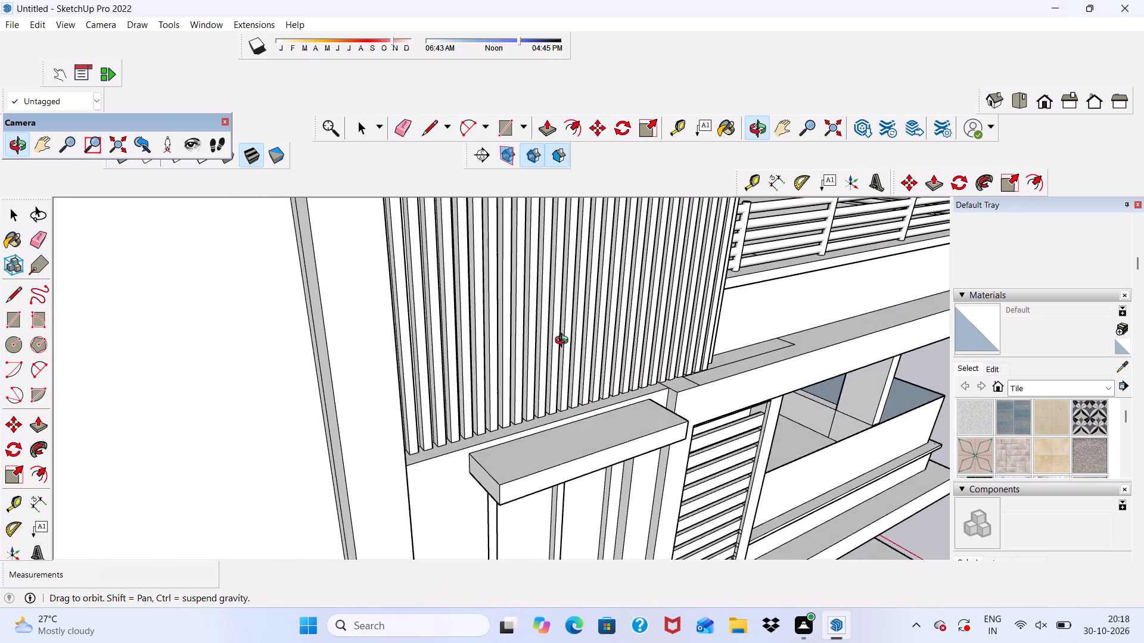
middle_click_drag(564, 342, 658, 310)
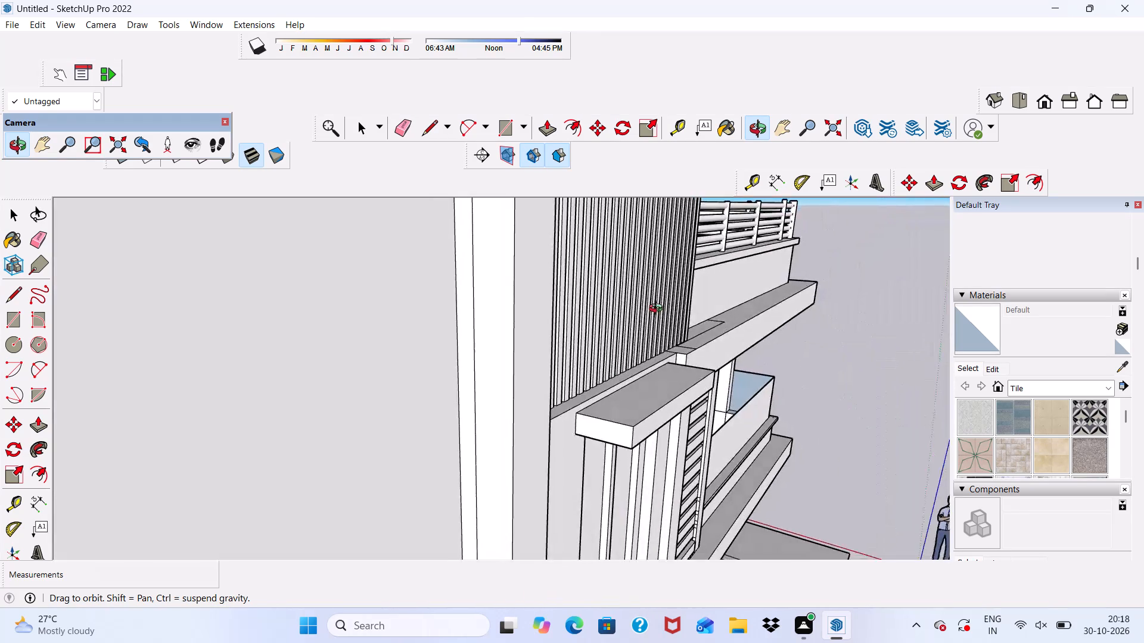
middle_click_drag(658, 310, 565, 323)
scroll(443, 310, "up", 18)
scroll(414, 289, "down", 10)
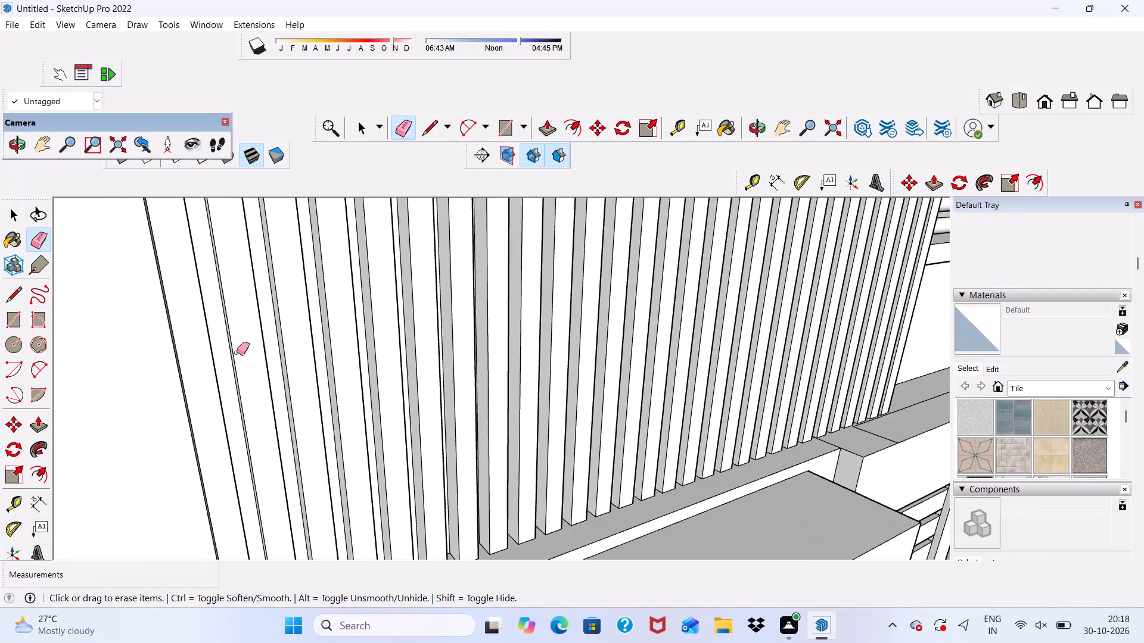
middle_click_drag(242, 356, 357, 324)
left_click_drag(180, 337, 176, 342)
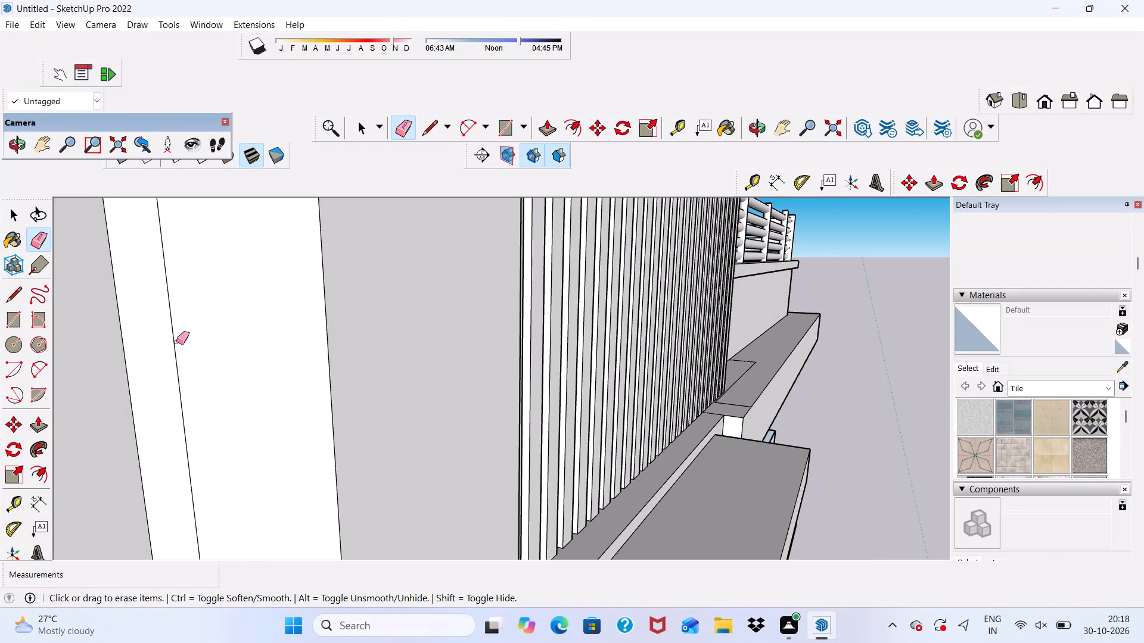
left_click_drag(176, 342, 163, 348)
Examine the whole house from the front view and from several angles around the strip-clad side wall and balcony.
scroll(154, 305, "down", 12)
middle_click_drag(256, 360, 86, 408)
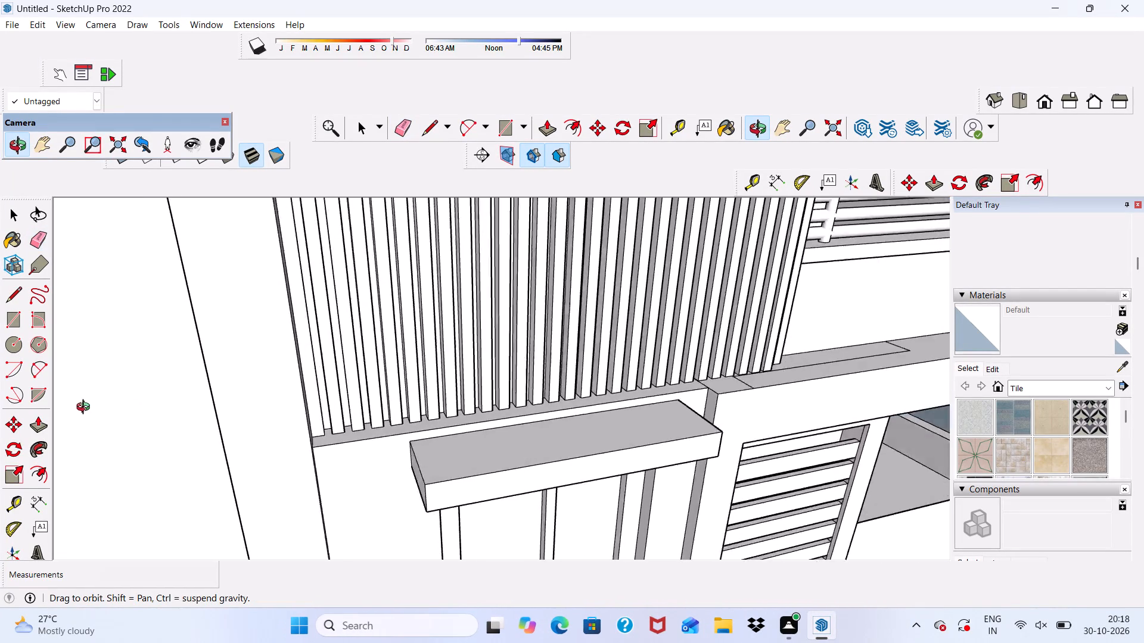
middle_click_drag(86, 408, 17, 405)
scroll(159, 385, "down", 13)
middle_click_drag(300, 377, 210, 307)
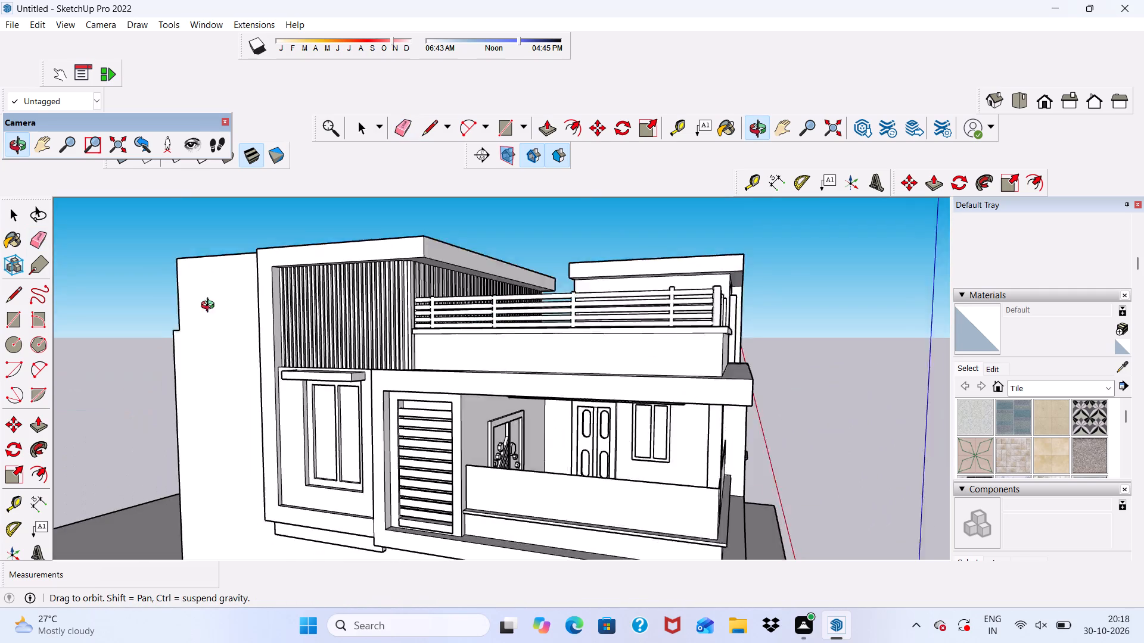
middle_click_drag(210, 307, 243, 310)
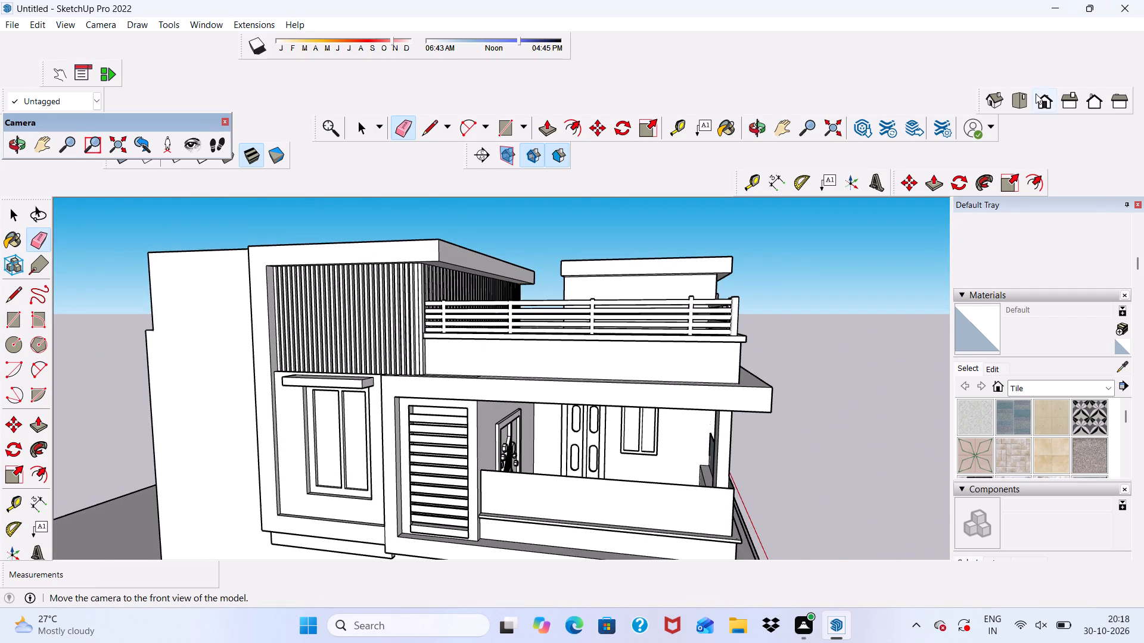
left_click(1043, 93)
scroll(685, 259, "down", 9)
scroll(505, 299, "up", 5)
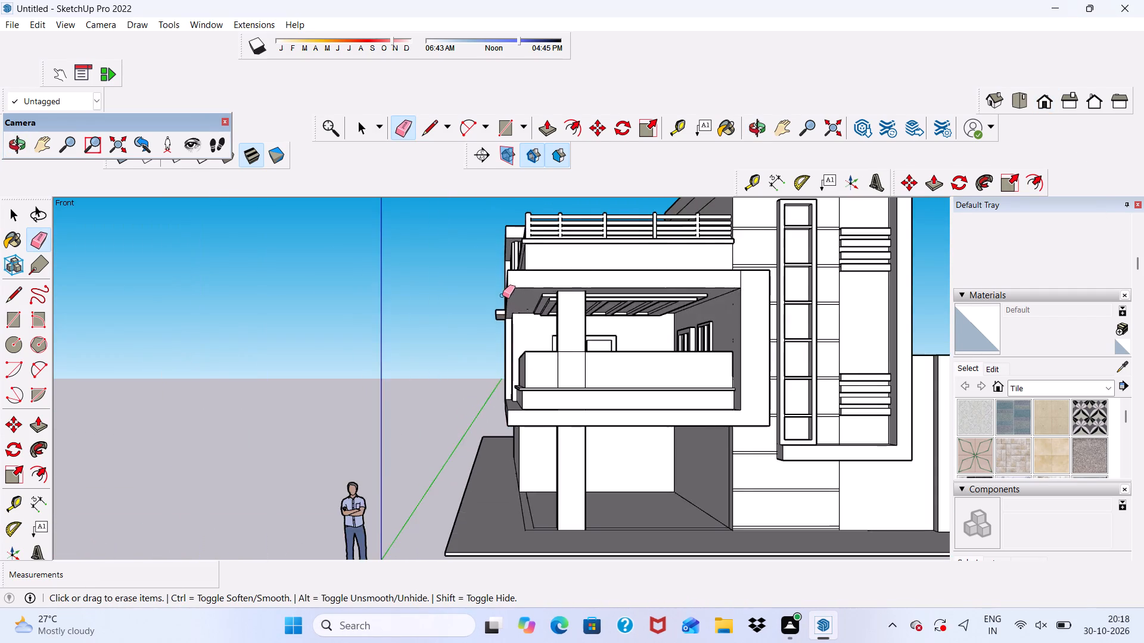
middle_click_drag(502, 295, 840, 319)
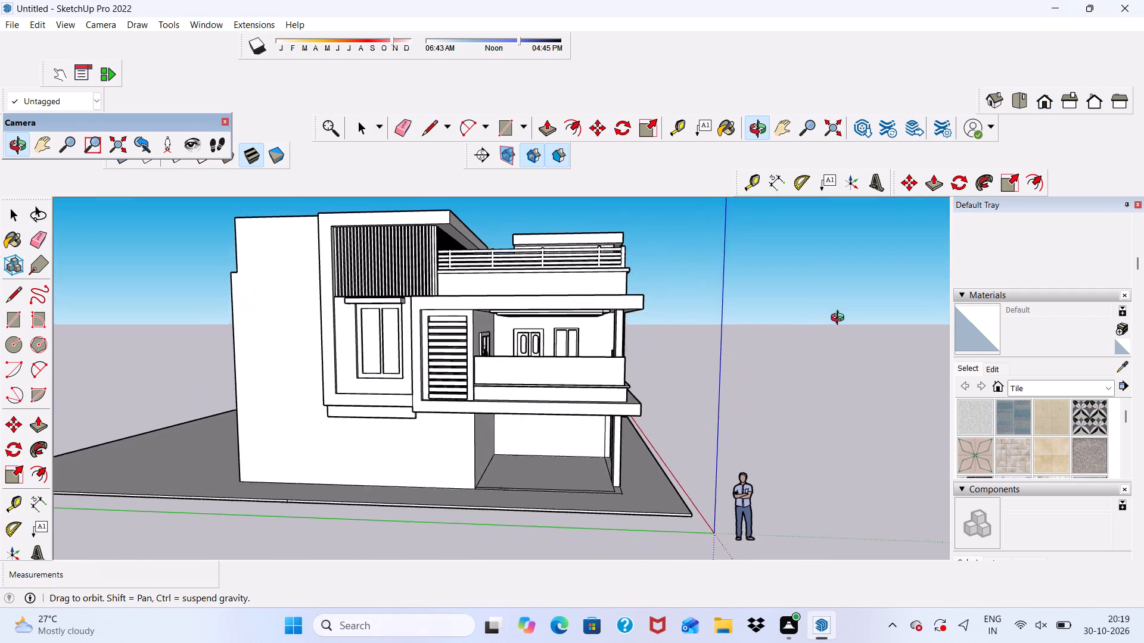
middle_click_drag(840, 319, 664, 324)
scroll(659, 323, "up", 1)
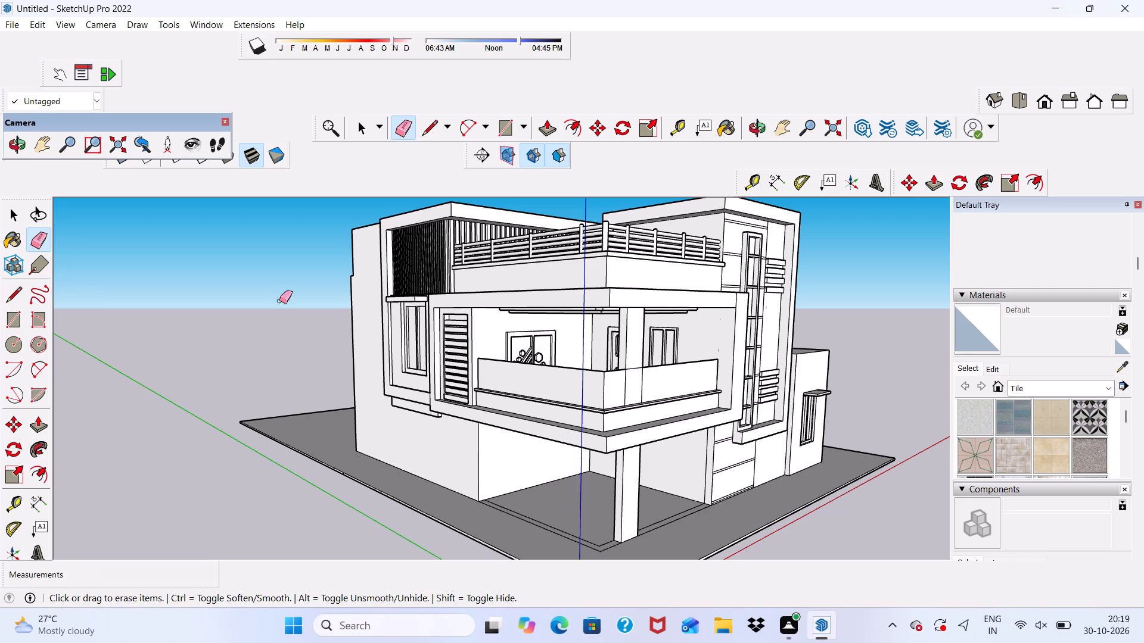
scroll(117, 373, "down", 5)
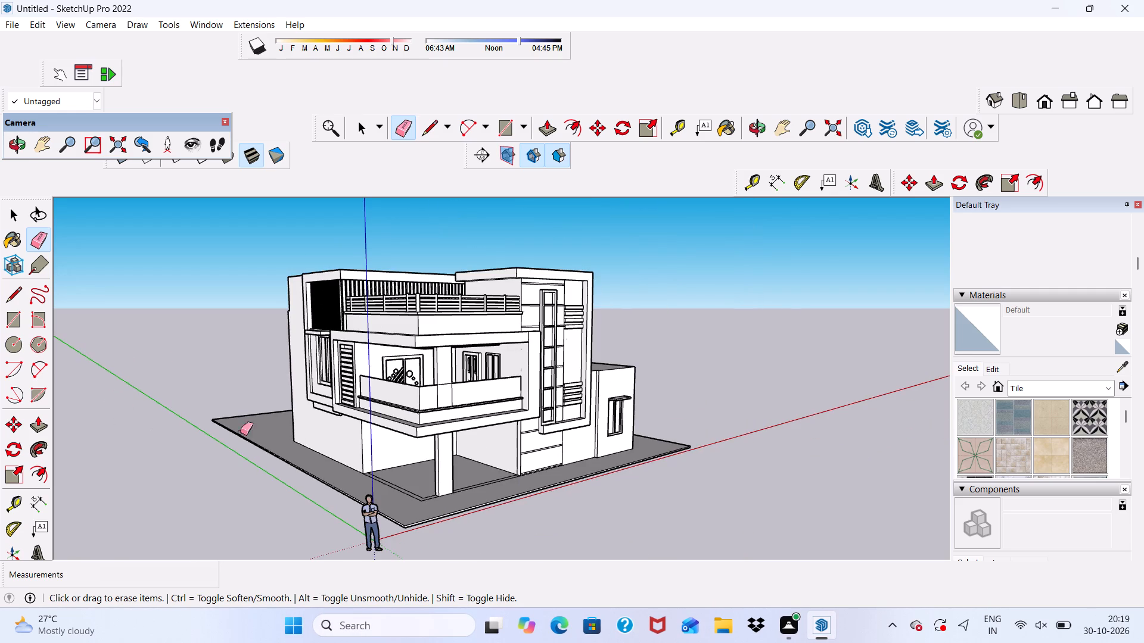
Draw an upright rectangle on the ground-floor side wall, starting on the wall's corner edge beneath the balcony.
middle_click_drag(240, 432, 464, 497)
scroll(426, 506, "up", 6)
middle_click_drag(351, 519, 321, 417)
scroll(321, 417, "up", 1)
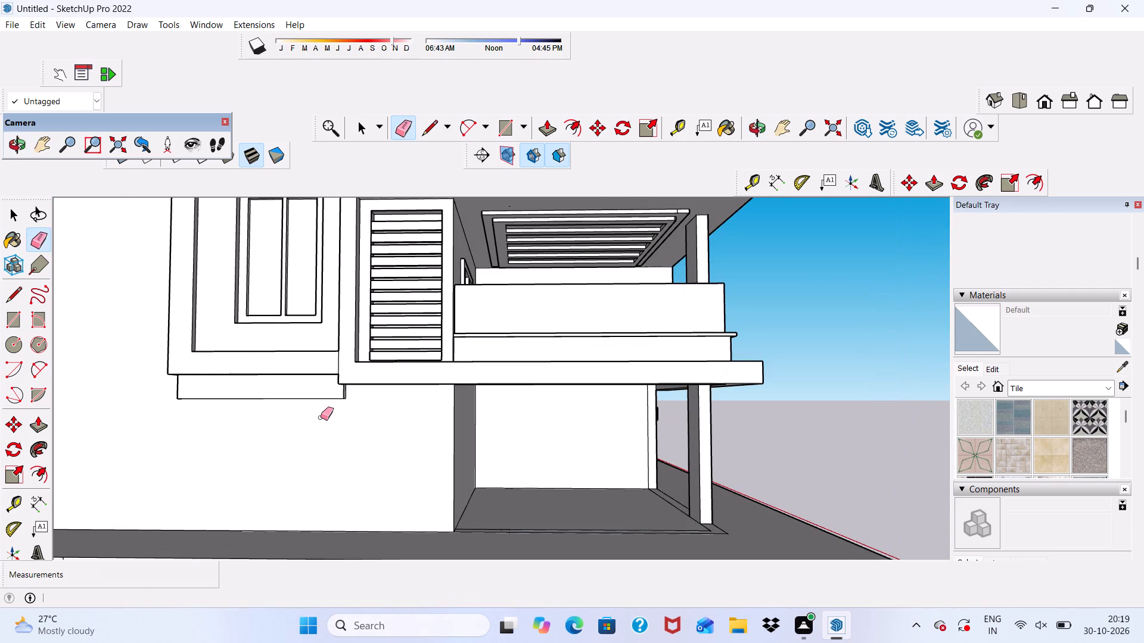
key("space")
scroll(321, 417, "up", 5)
scroll(349, 438, "down", 1)
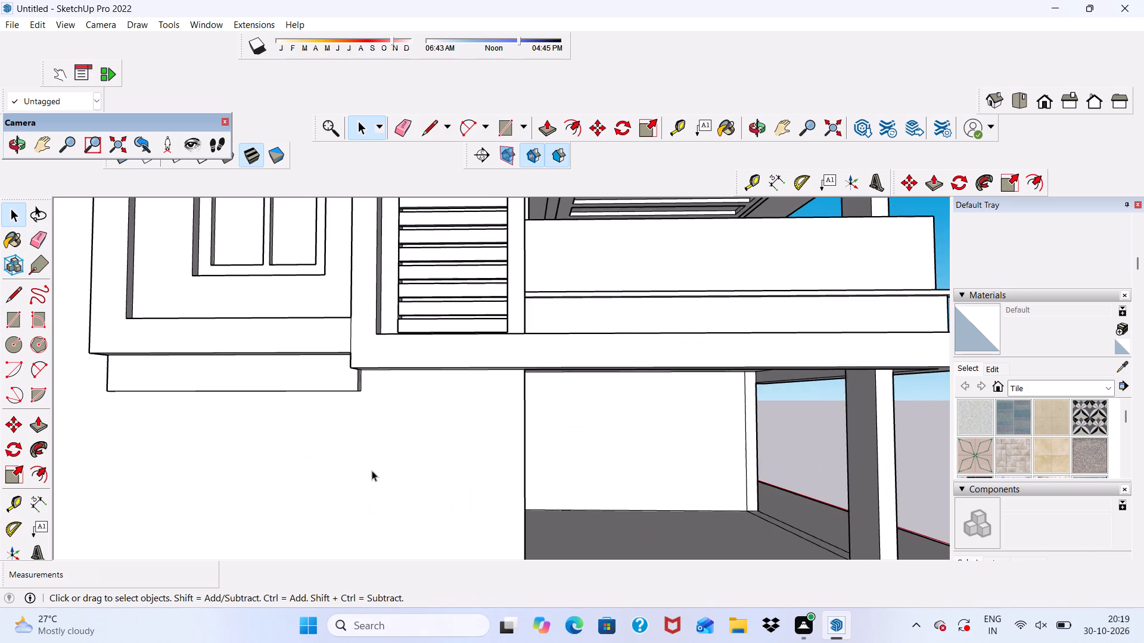
middle_click_drag(372, 470, 374, 381)
middle_click_drag(416, 344, 429, 394)
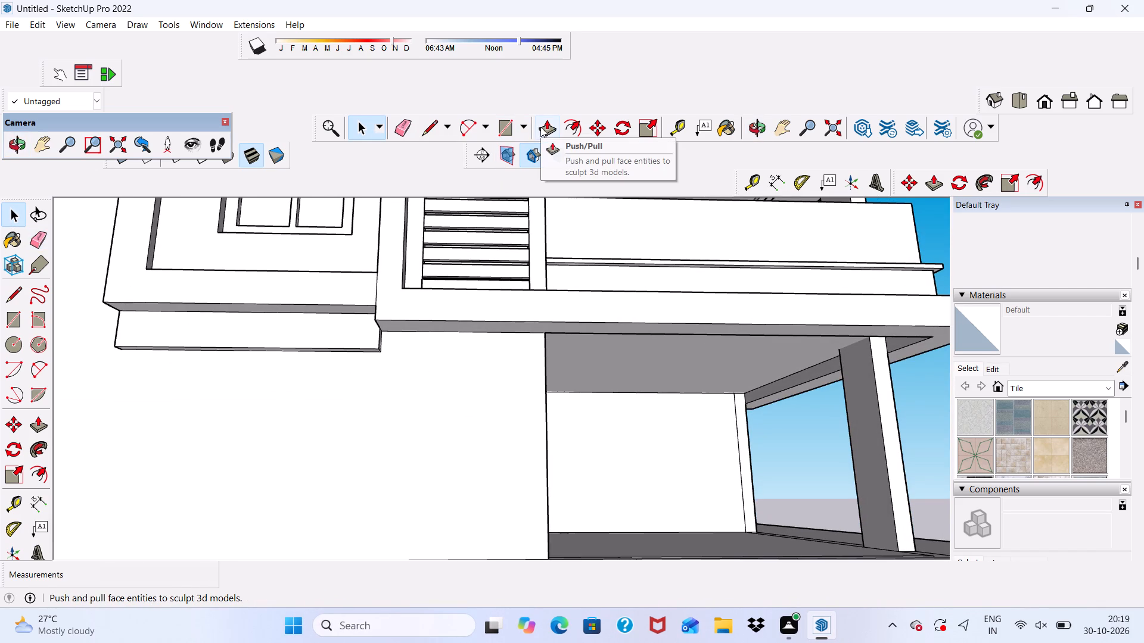
left_click(505, 119)
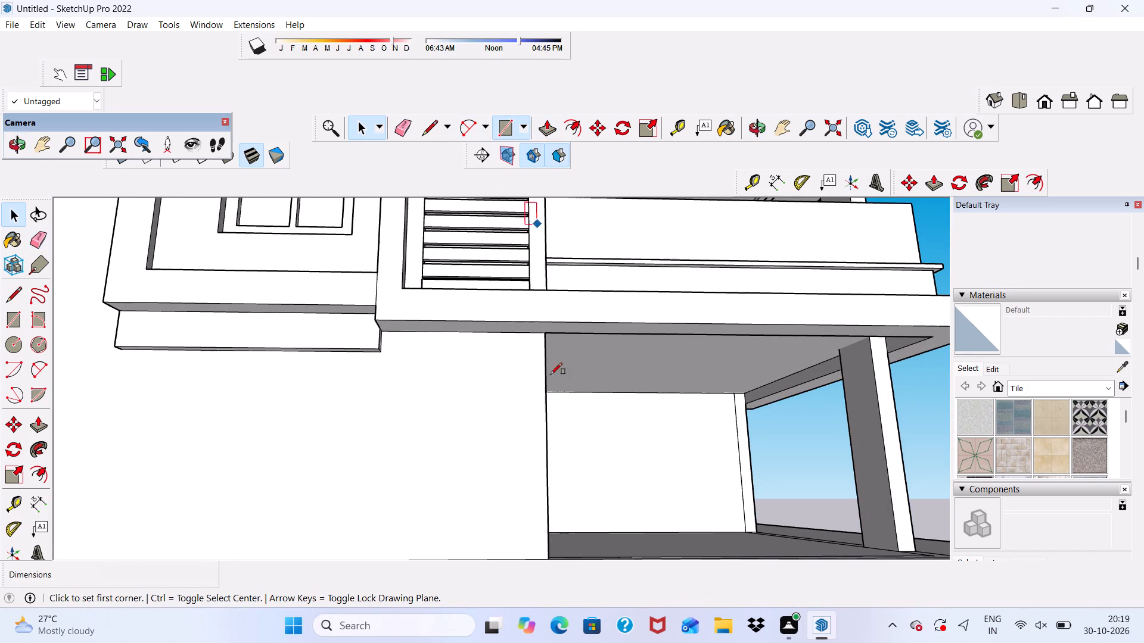
scroll(532, 433, "up", 1)
left_click(545, 377)
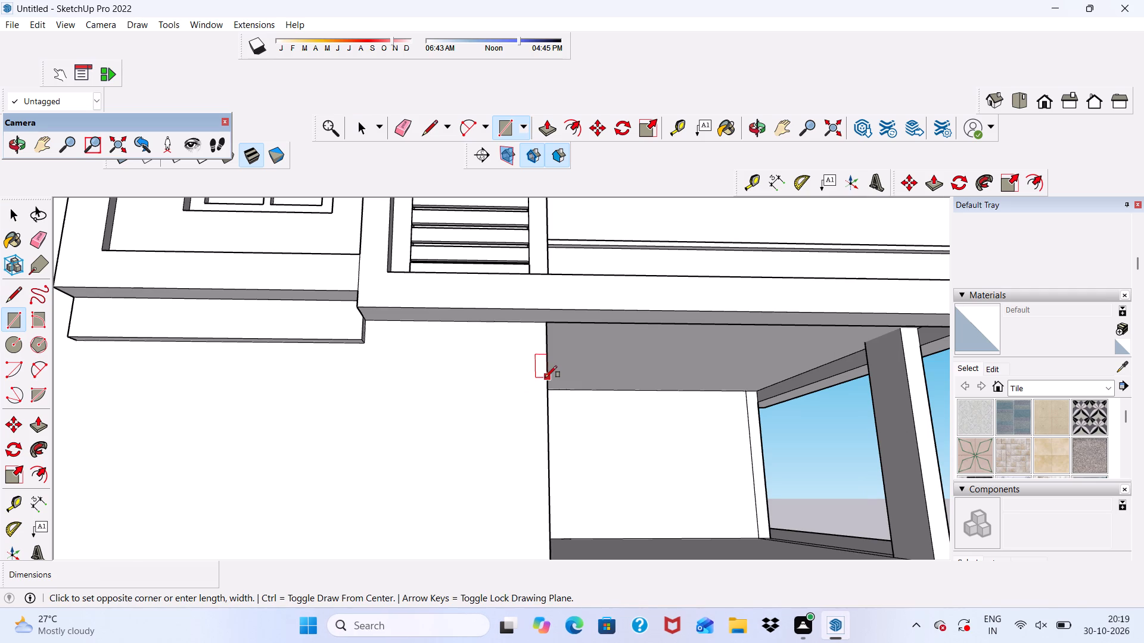
left_click(458, 505)
Draw a matching rectangle about 4' 4" by 2' 9" on the adjoining porch wall, starting at the first rectangle's upper corner.
scroll(462, 483, "down", 4)
middle_click_drag(542, 482, 506, 505)
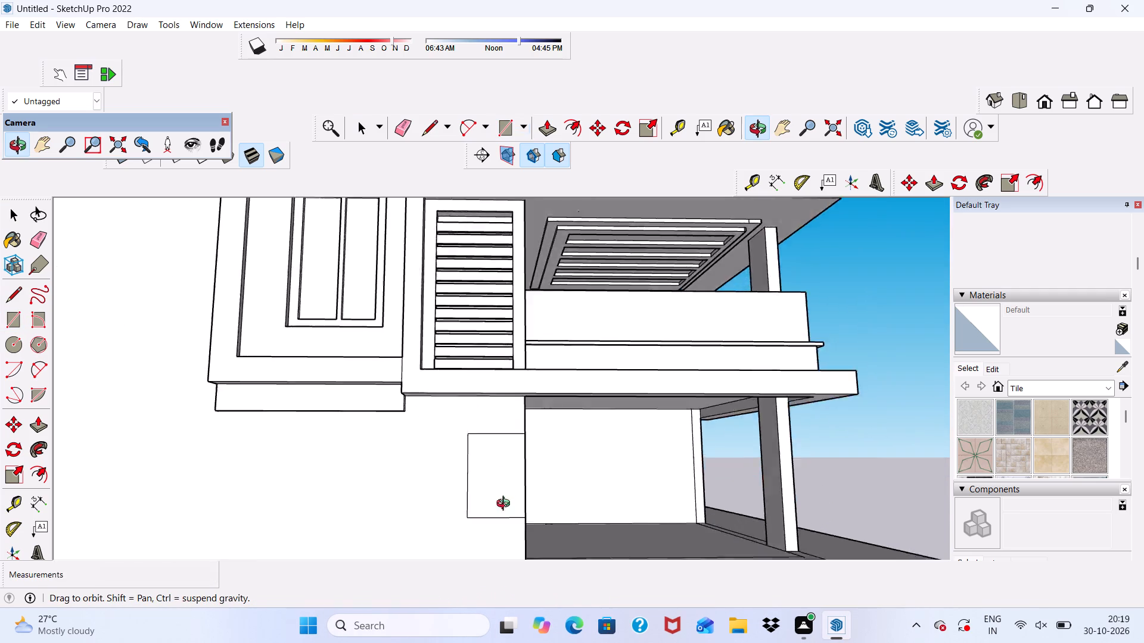
middle_click_drag(506, 505, 365, 501)
scroll(356, 472, "up", 5)
left_click(328, 422)
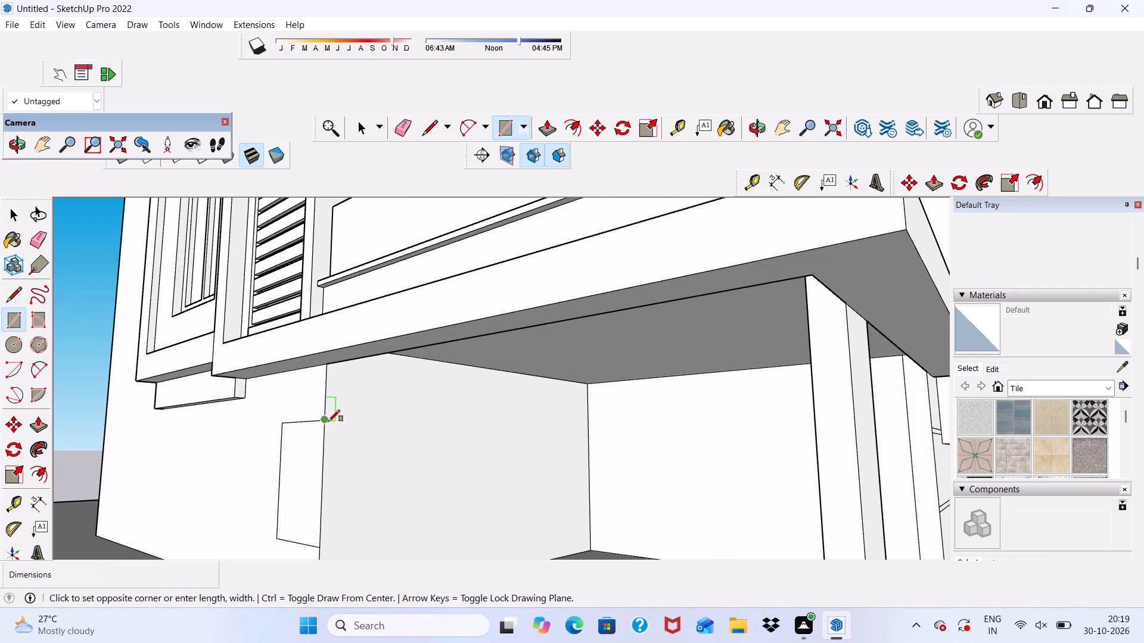
scroll(396, 511, "up", 2)
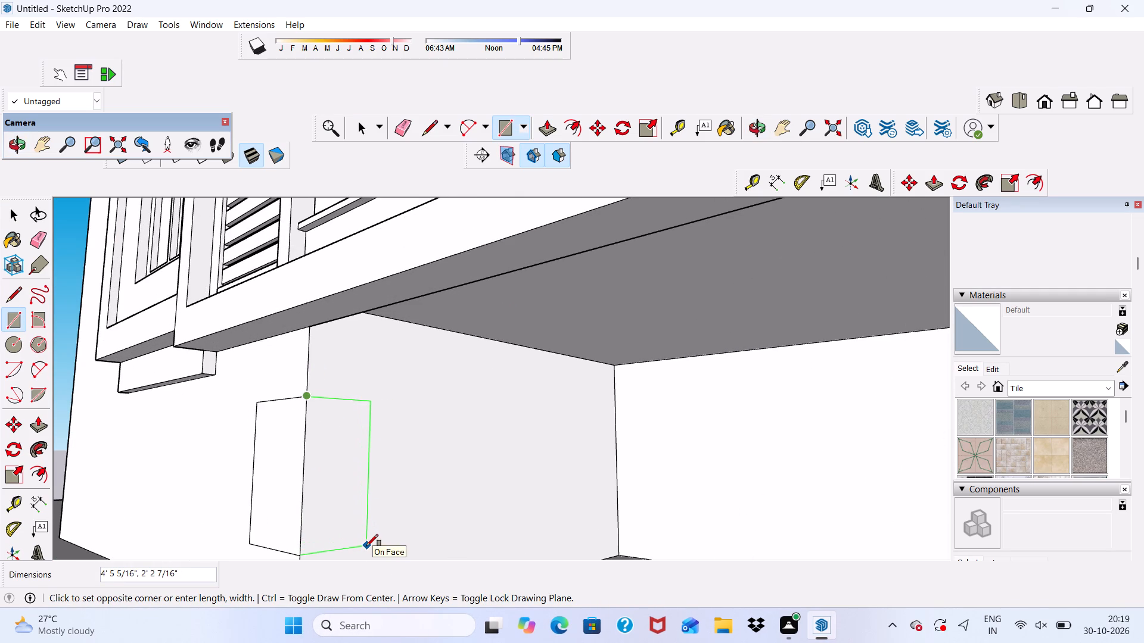
scroll(378, 536, "down", 4)
scroll(381, 548, "up", 1)
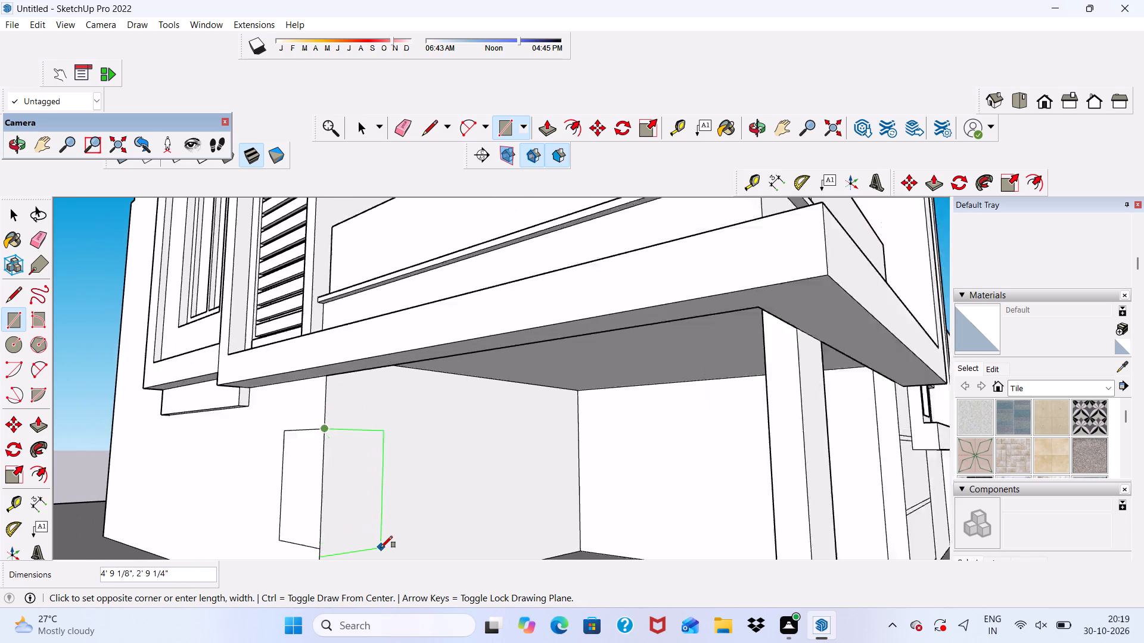
scroll(381, 548, "up", 2)
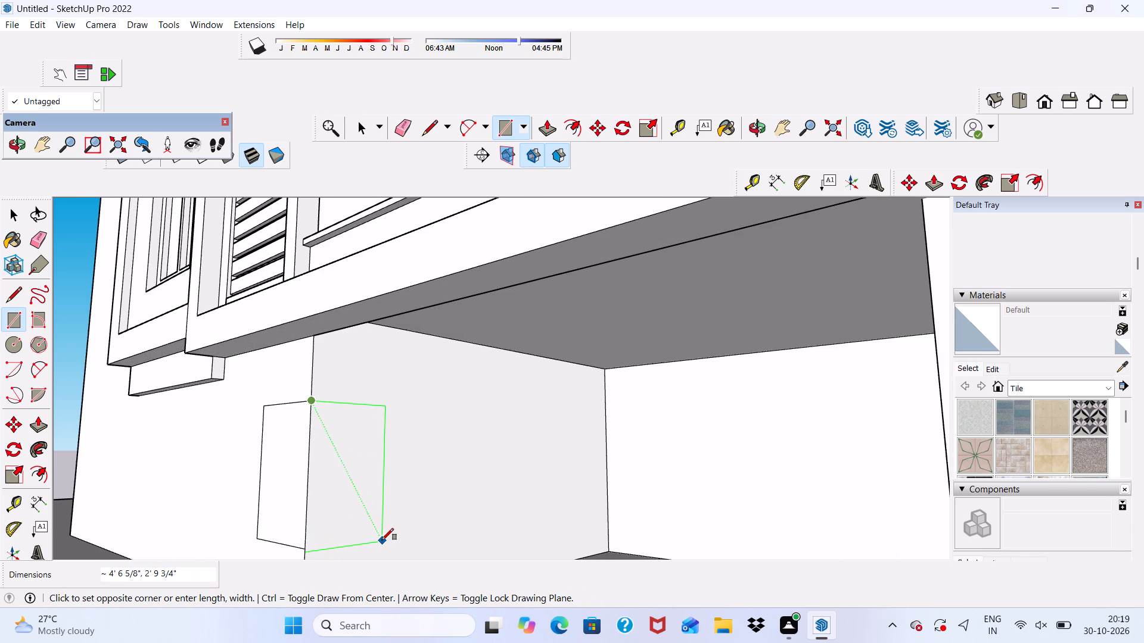
scroll(382, 538, "up", 3)
scroll(382, 536, "down", 2)
scroll(382, 533, "up", 3)
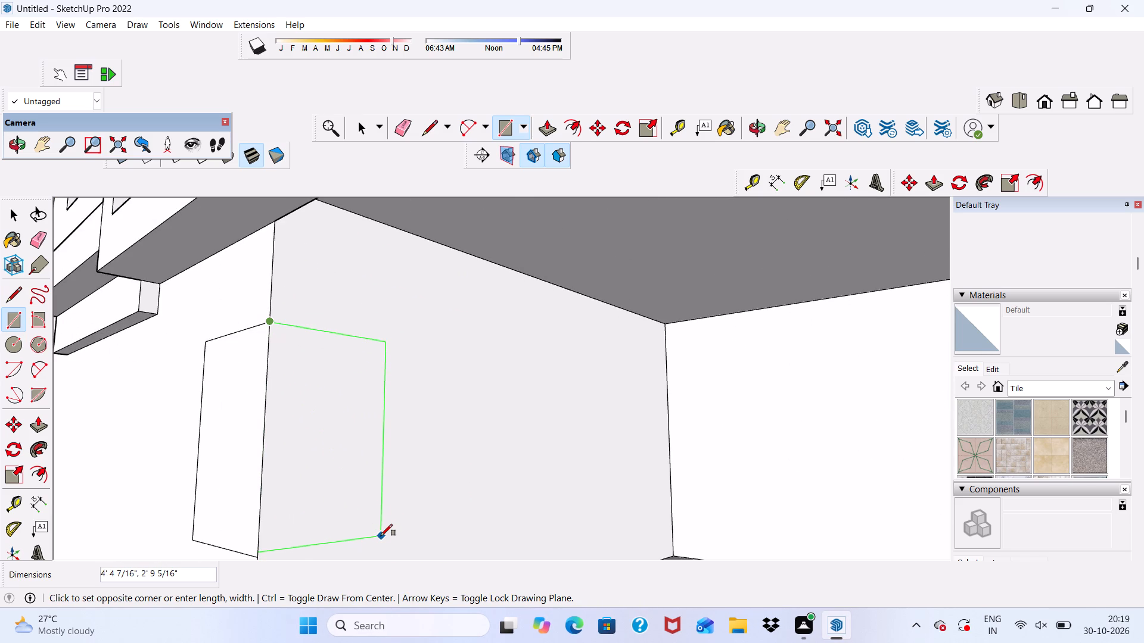
left_click(381, 537)
Offset the porch-wall rectangle inward by 3" to outline a frame.
scroll(343, 437, "down", 4)
middle_click_drag(343, 437, 437, 423)
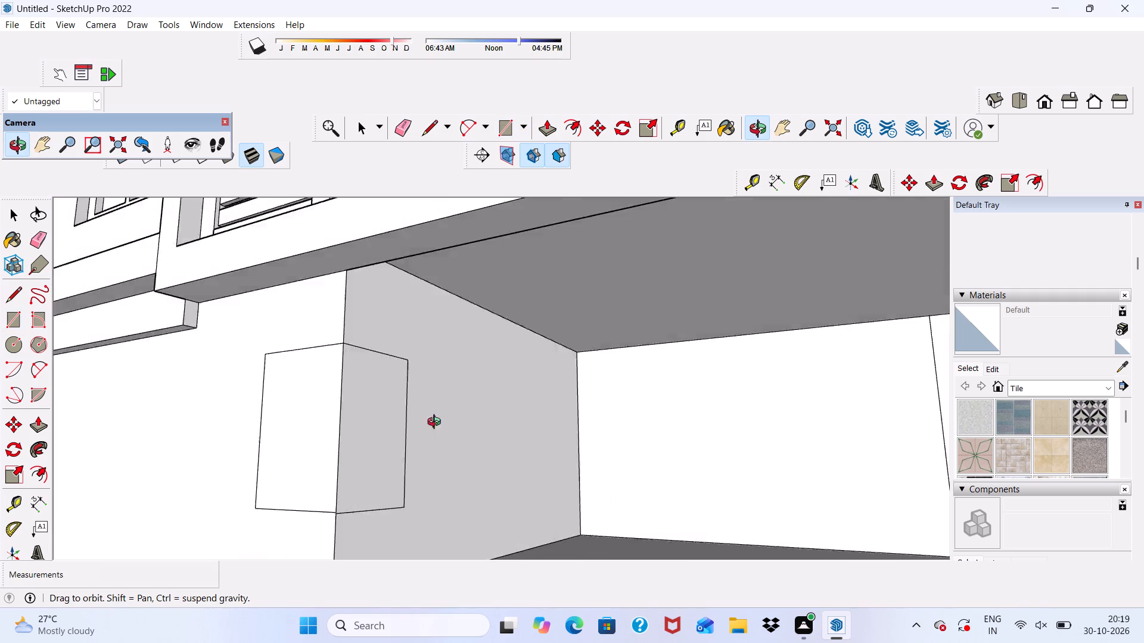
middle_click_drag(437, 423, 456, 422)
scroll(456, 422, "up", 2)
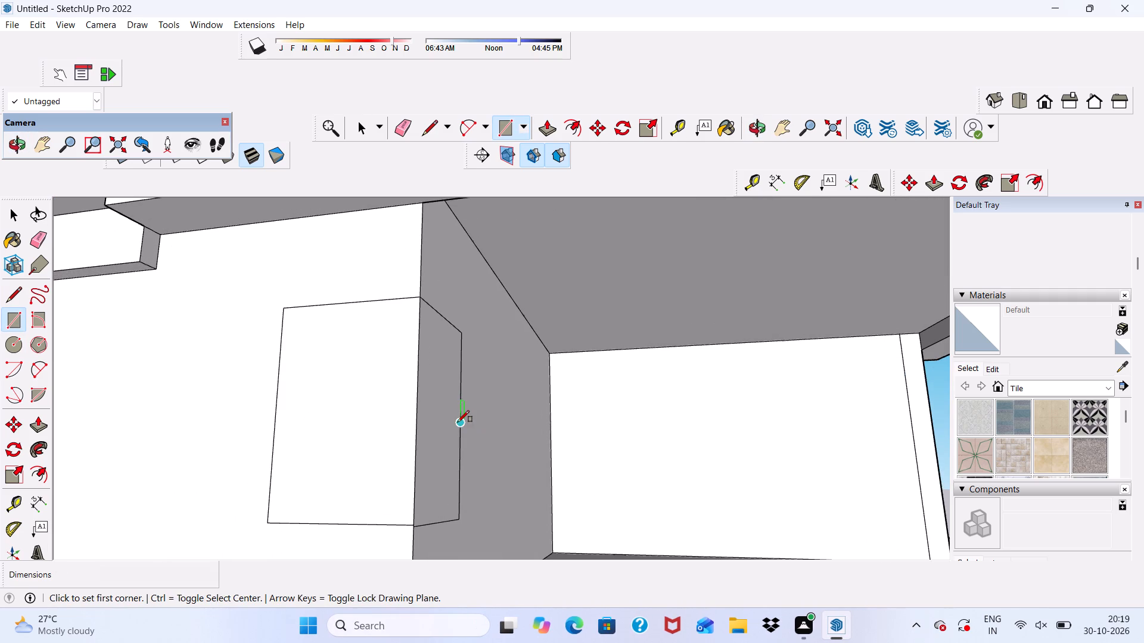
scroll(458, 422, "up", 2)
scroll(458, 422, "down", 4)
middle_click_drag(453, 410, 388, 425)
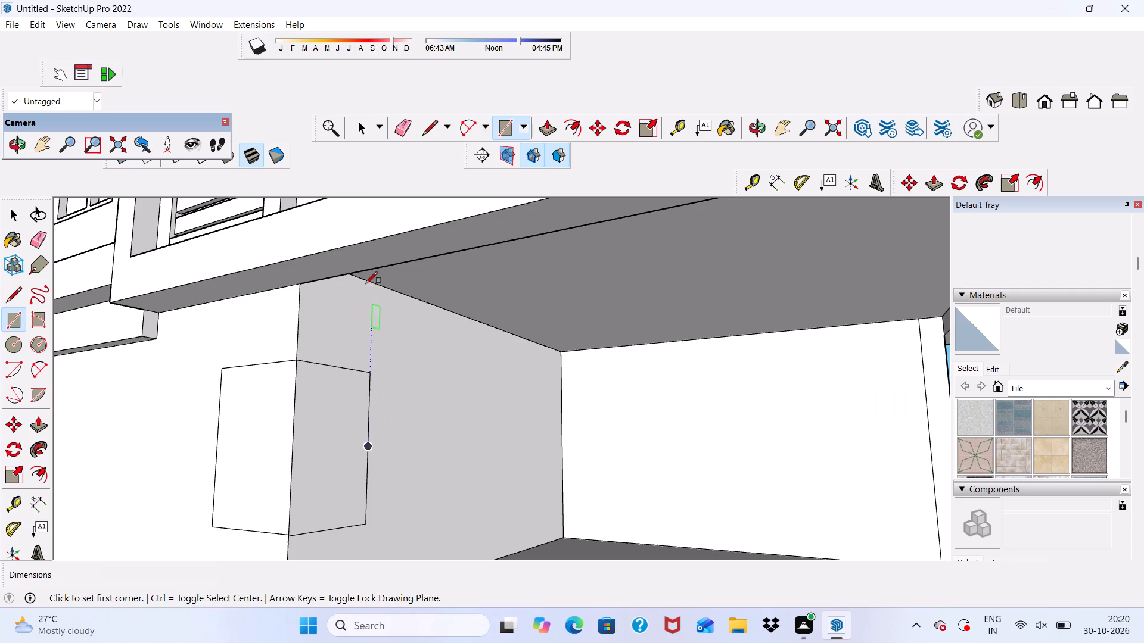
left_click(572, 127)
scroll(401, 445, "up", 2)
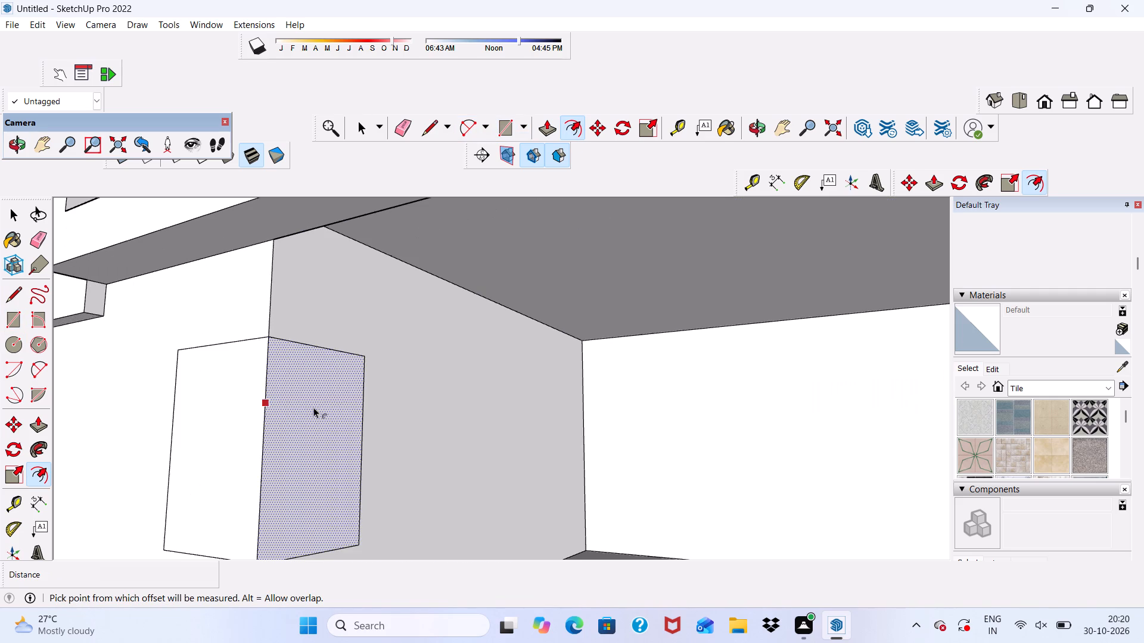
left_click(311, 405)
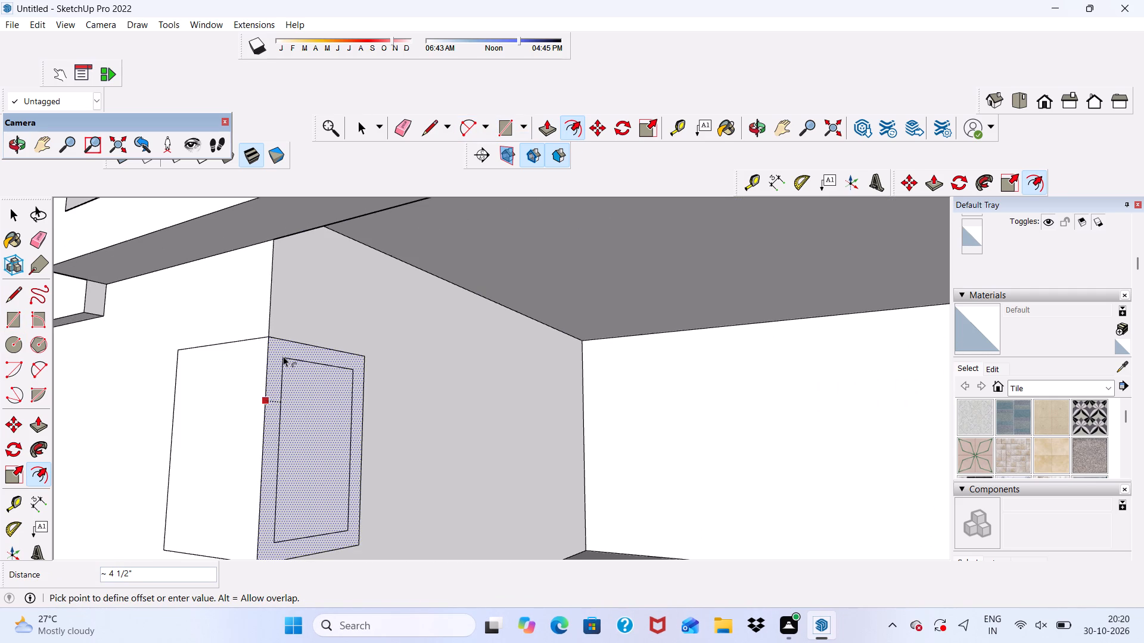
type("3\"")
key("Return")
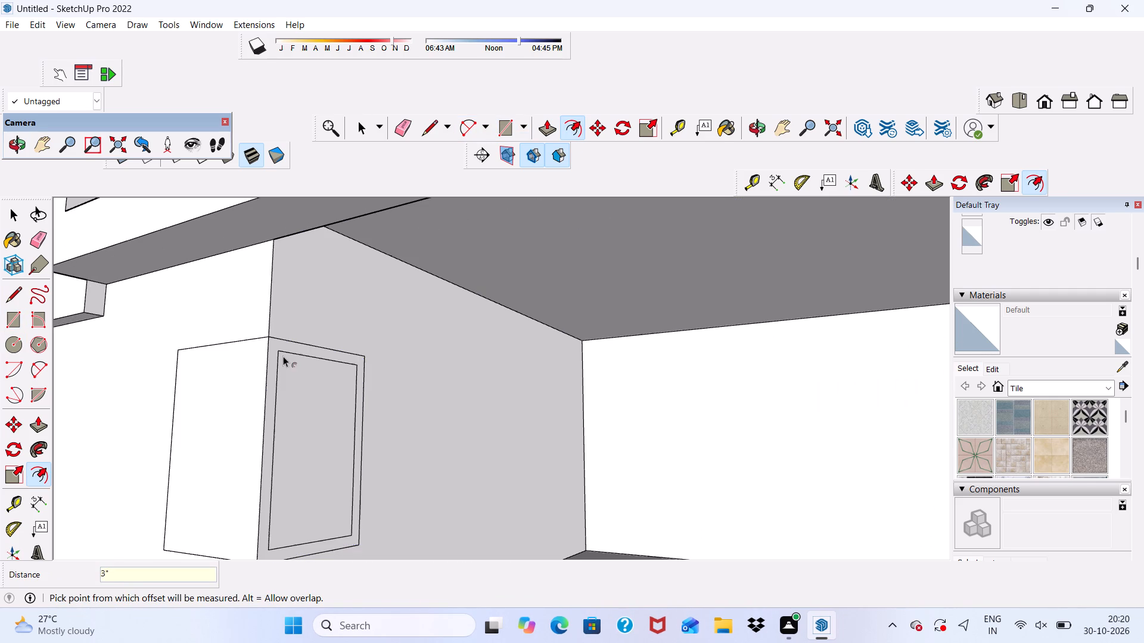
Offset the adjoining side-wall rectangle at the same corner inward by 3".
left_click(232, 382)
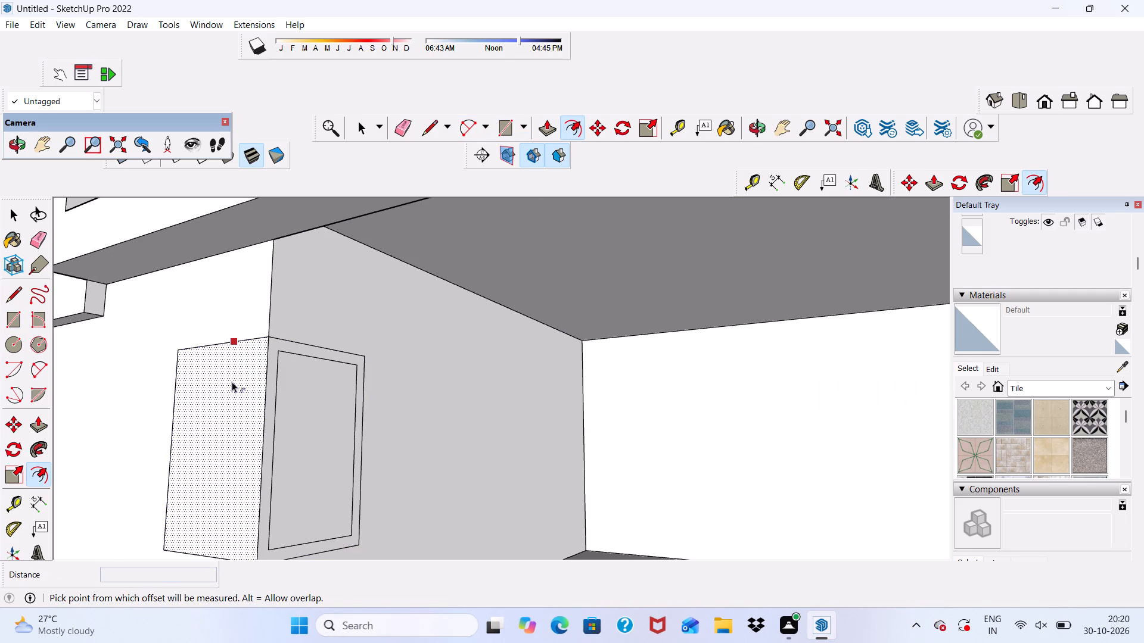
key("3")
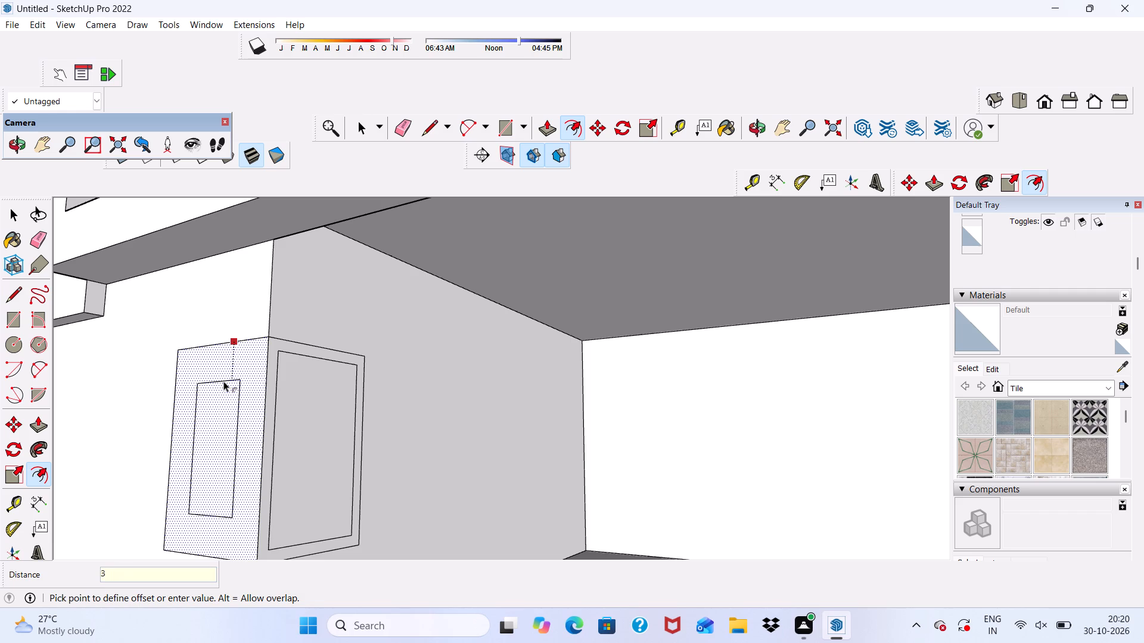
key("shift+quotedbl")
key("Return")
scroll(223, 381, "up", 1)
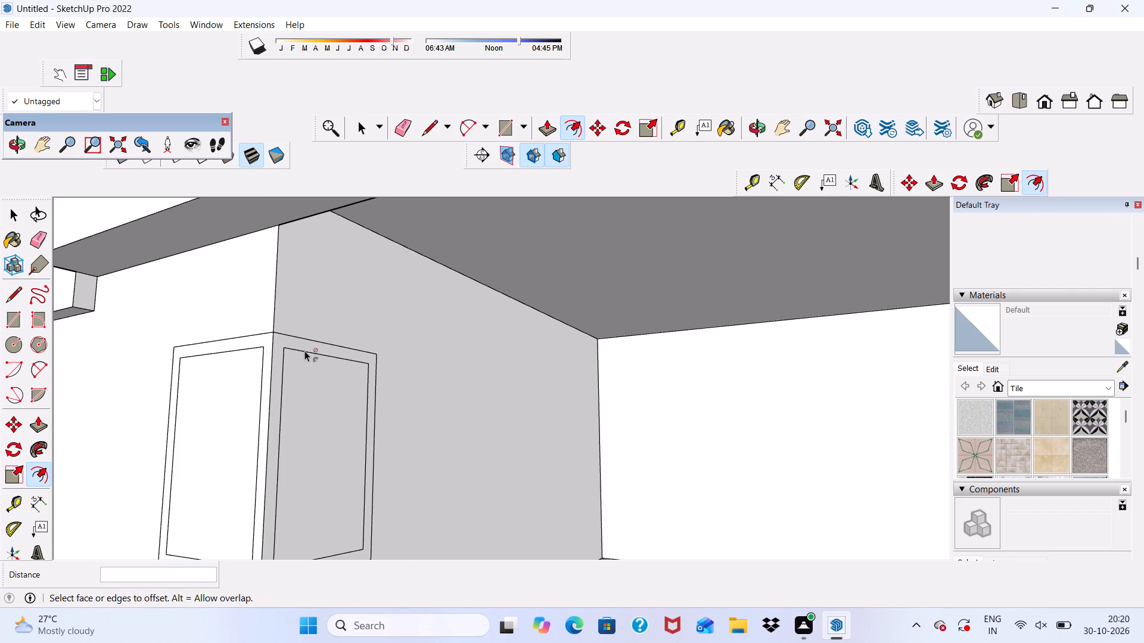
scroll(285, 348, "up", 4)
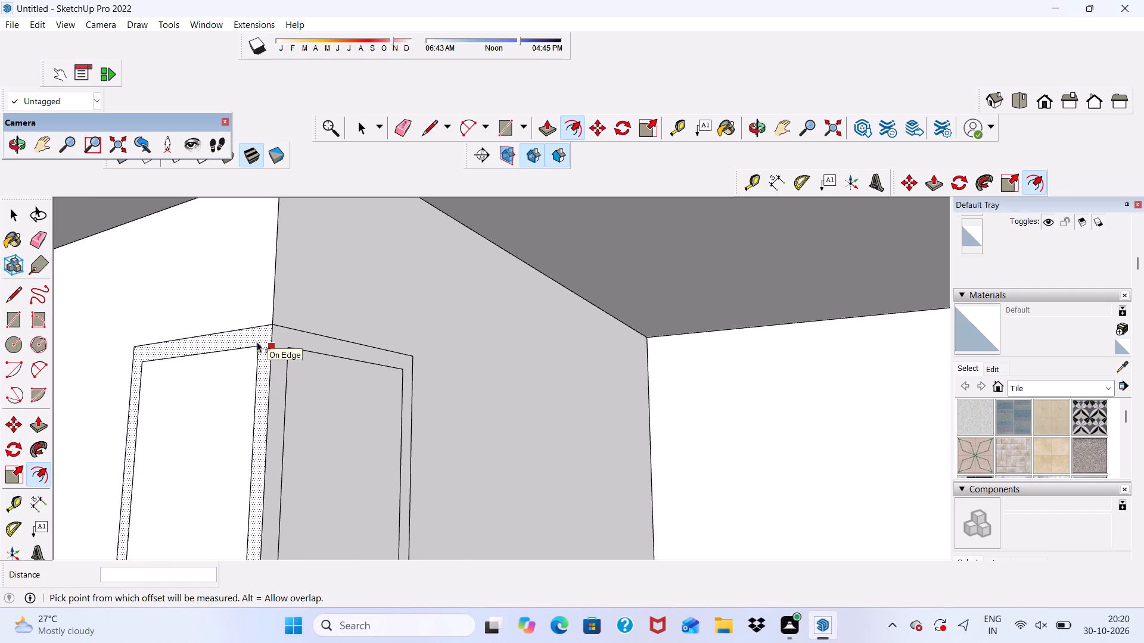
key("space")
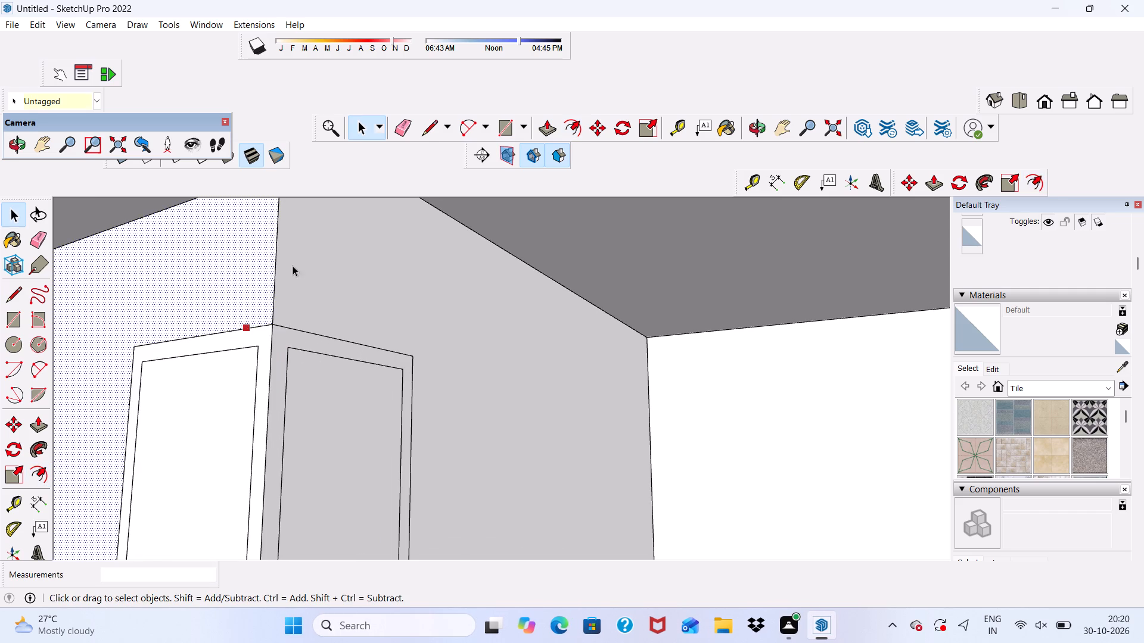
scroll(272, 407, "down", 8)
scroll(519, 63, "up", 1)
scroll(524, 160, "down", 8)
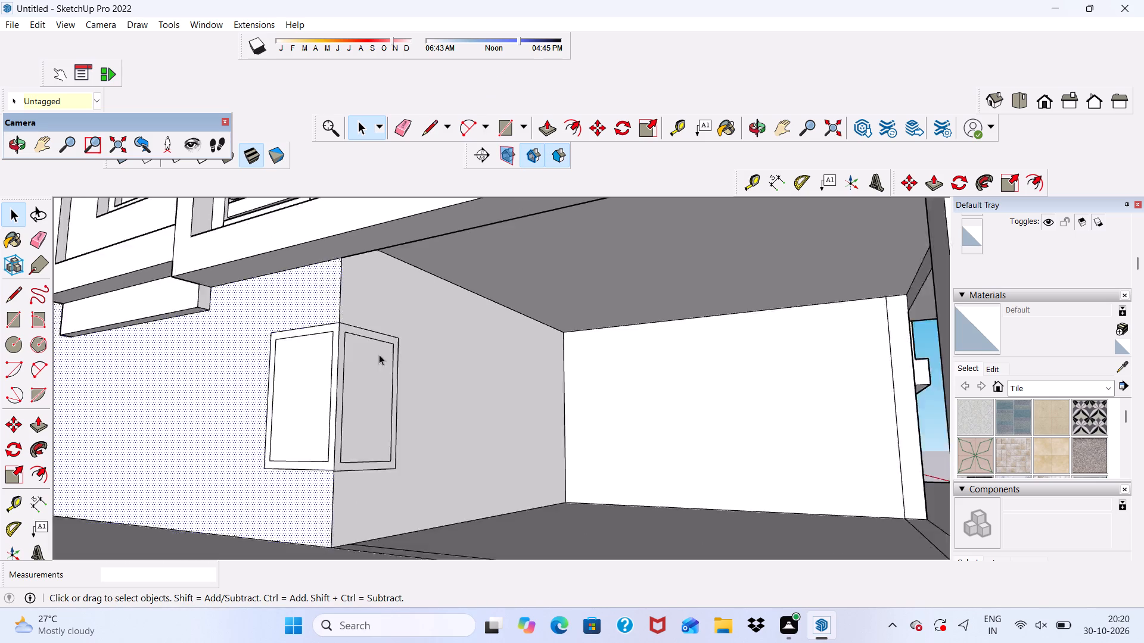
Push/Pull the side-wall window frame border outward by 3".
scroll(379, 354, "down", 7)
left_click(297, 521)
scroll(328, 420, "up", 11)
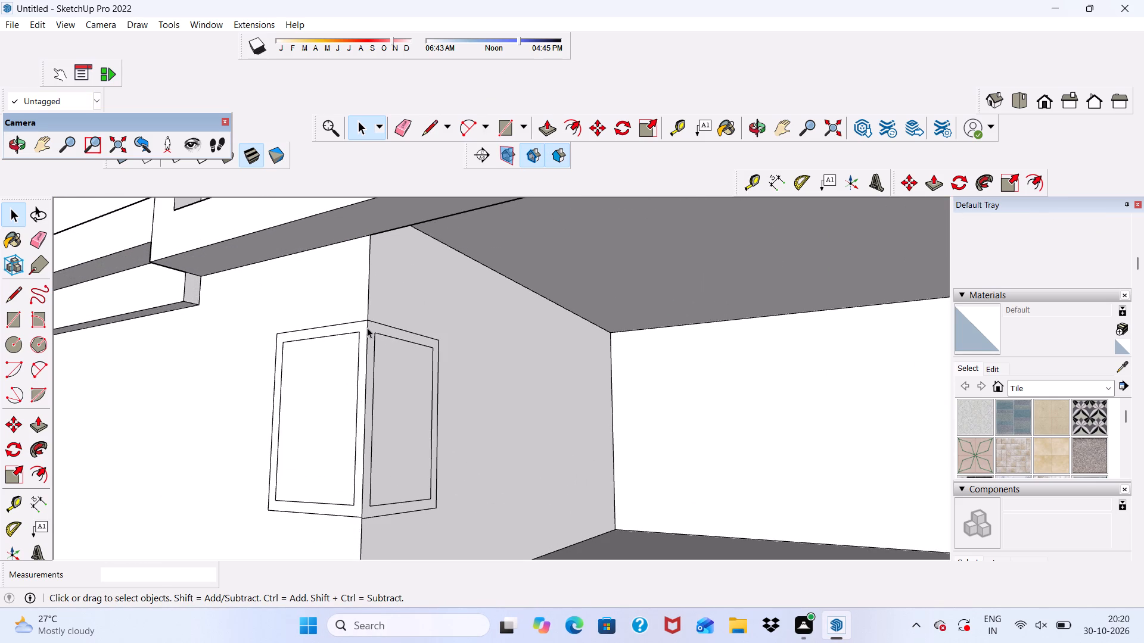
left_click(366, 327)
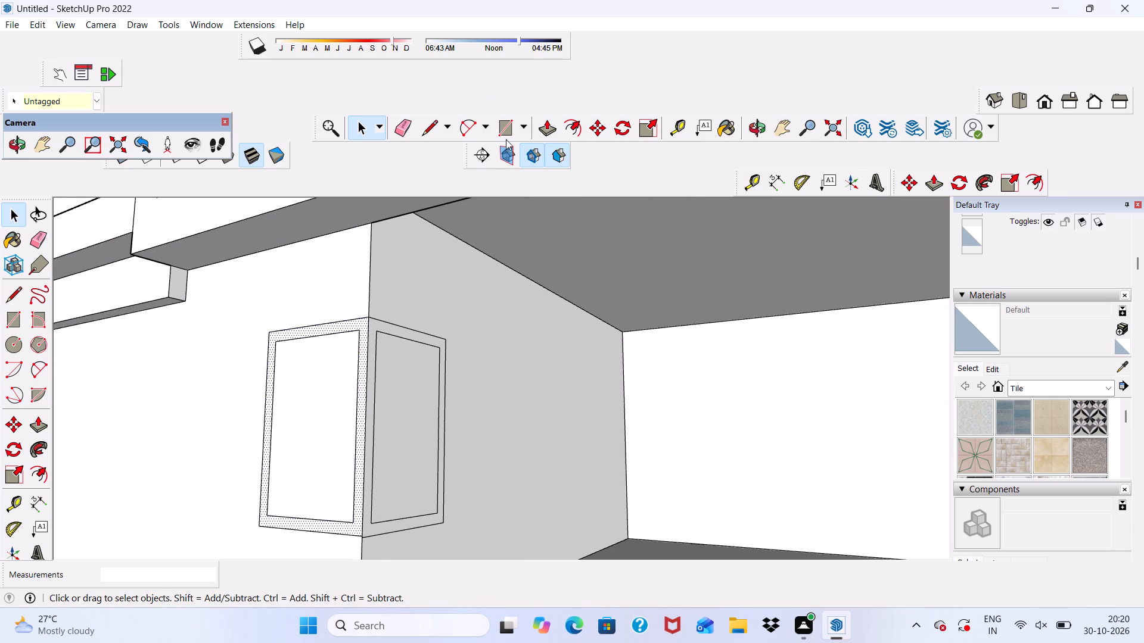
left_click(545, 130)
scroll(408, 308, "up", 8)
left_click(325, 335)
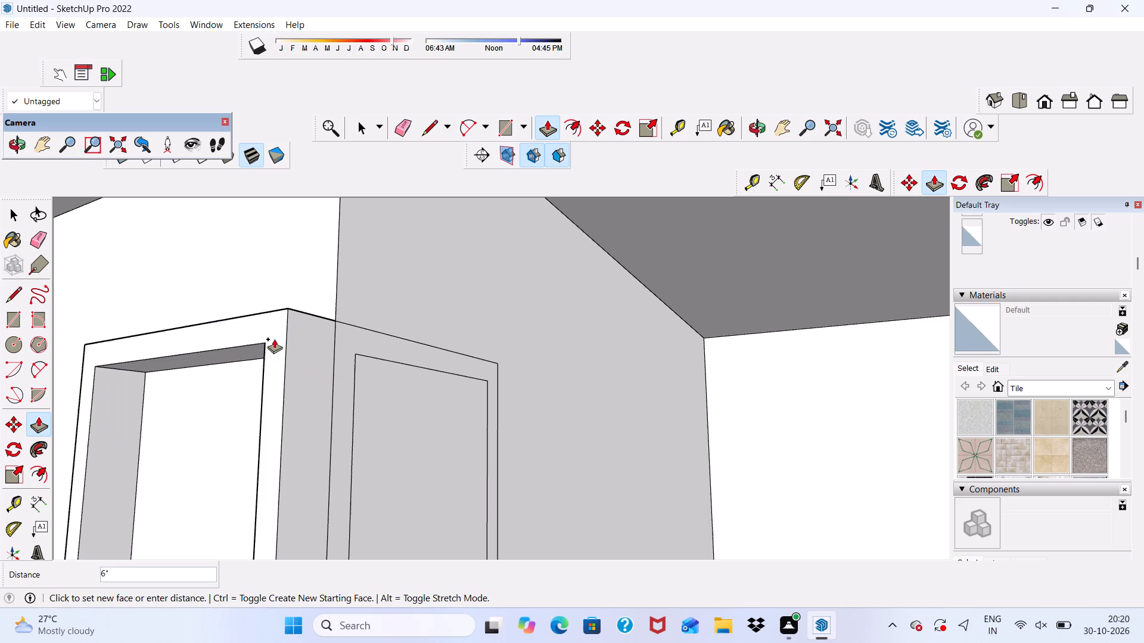
type("3\"")
key("Return")
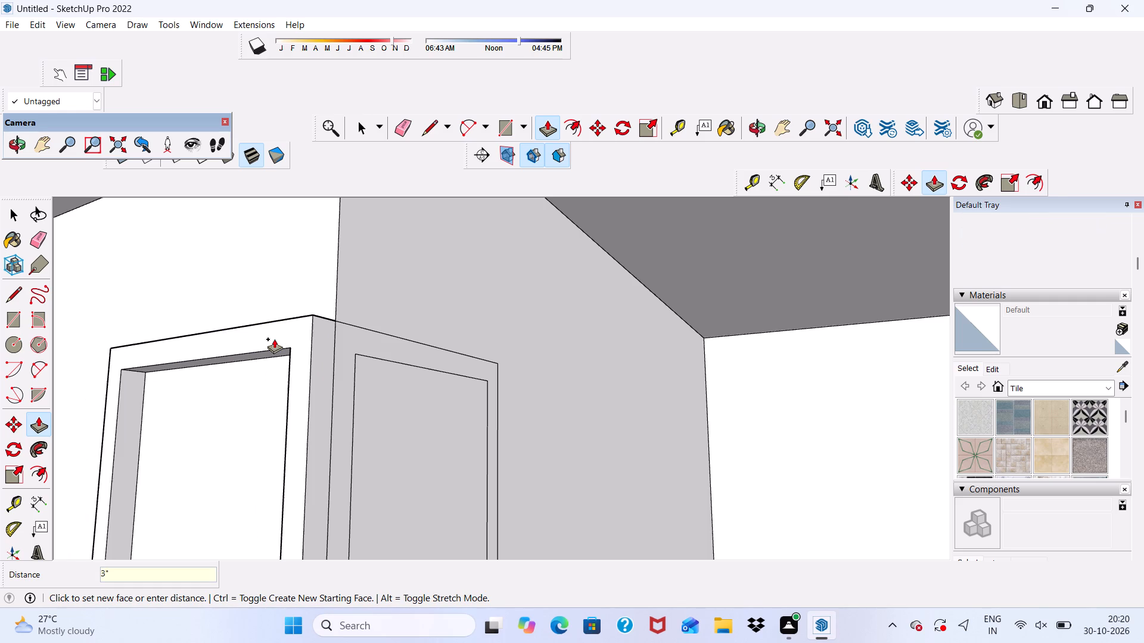
Push/Pull the adjoining porch-wall window frame border outward by 3".
scroll(322, 360, "up", 4)
left_click(363, 341)
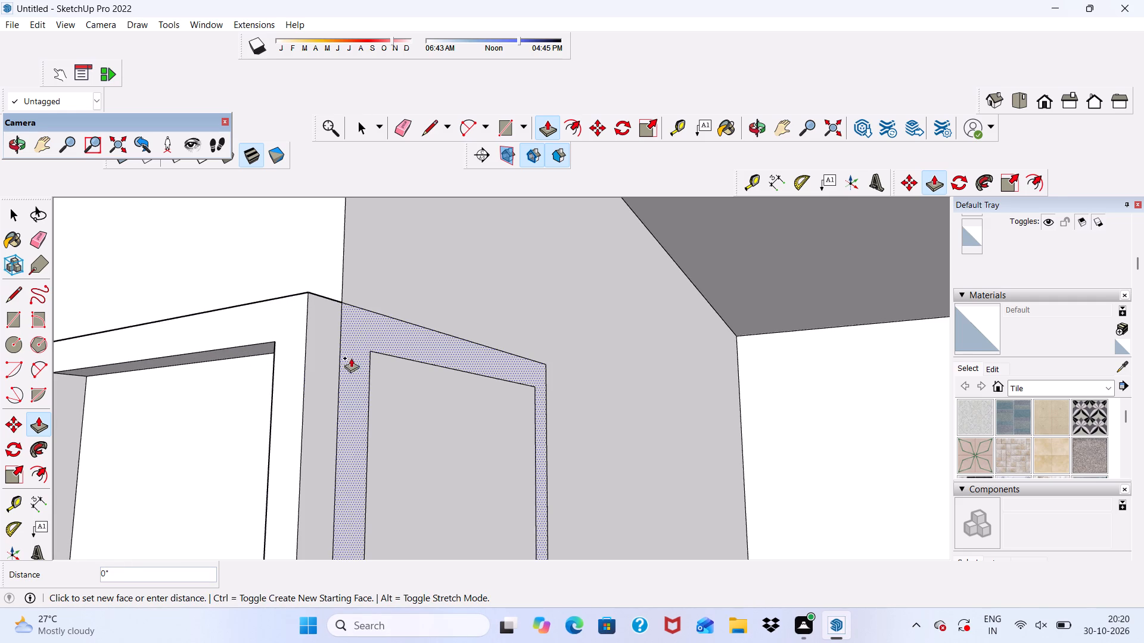
type("3\"")
key("Return")
scroll(375, 359, "up", 3)
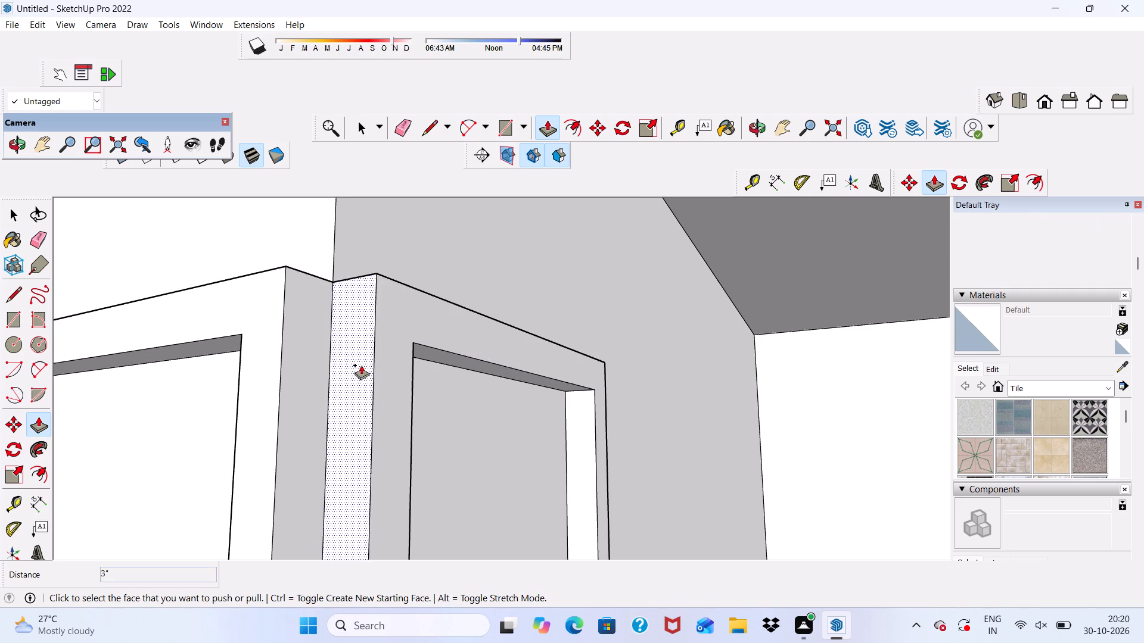
Extend the side-wall frame's corner end face flush with the porch-wall frame's front face to close the corner gap.
left_click(294, 363)
scroll(382, 272, "down", 3)
middle_click_drag(380, 299, 284, 439)
left_click(380, 305)
scroll(379, 310, "down", 11)
middle_click_drag(386, 385, 468, 235)
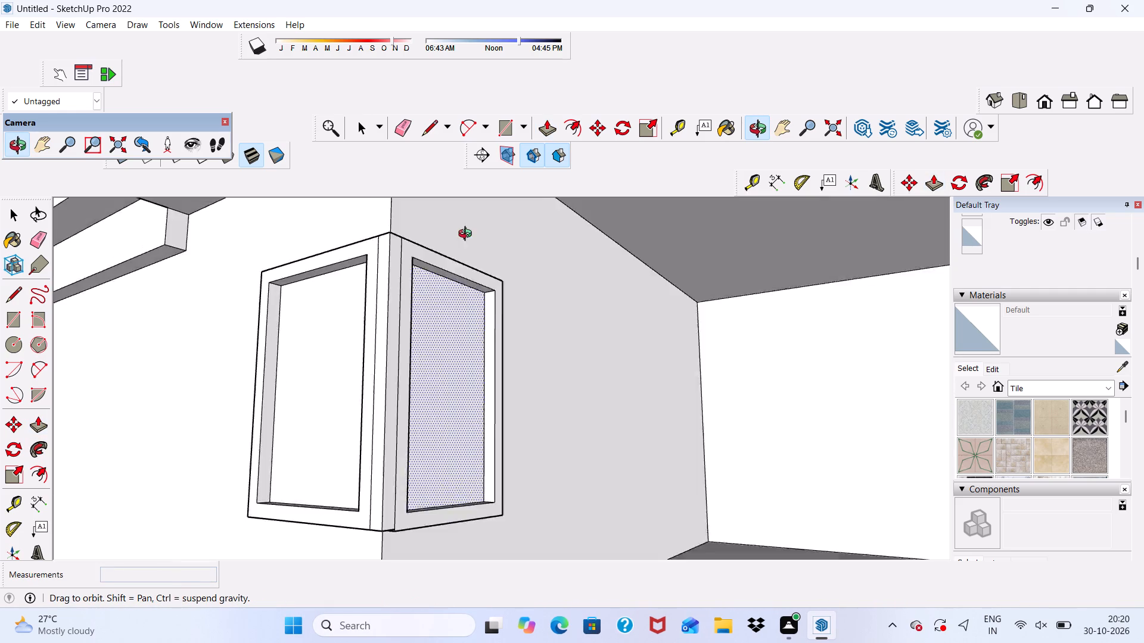
middle_click_drag(468, 235, 475, 172)
Pull the underside of the corner piece down about 5/16" and bring the side-wall frame's underside level with it.
scroll(422, 420, "up", 12)
scroll(322, 382, "down", 3)
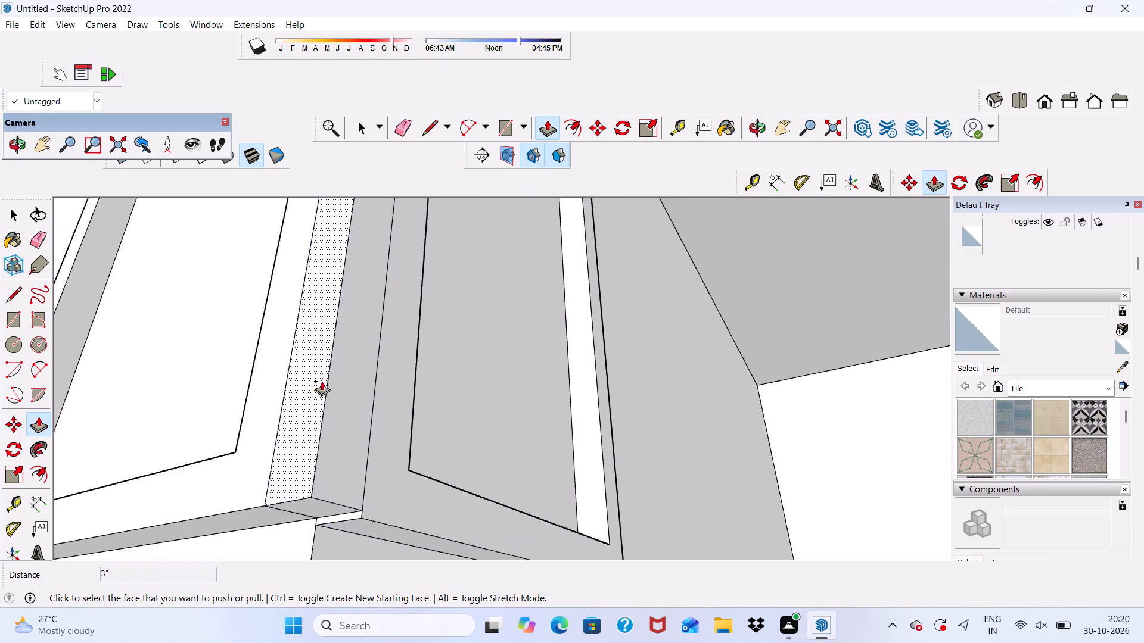
scroll(322, 381, "down", 3)
scroll(326, 501, "up", 12)
left_click(317, 411)
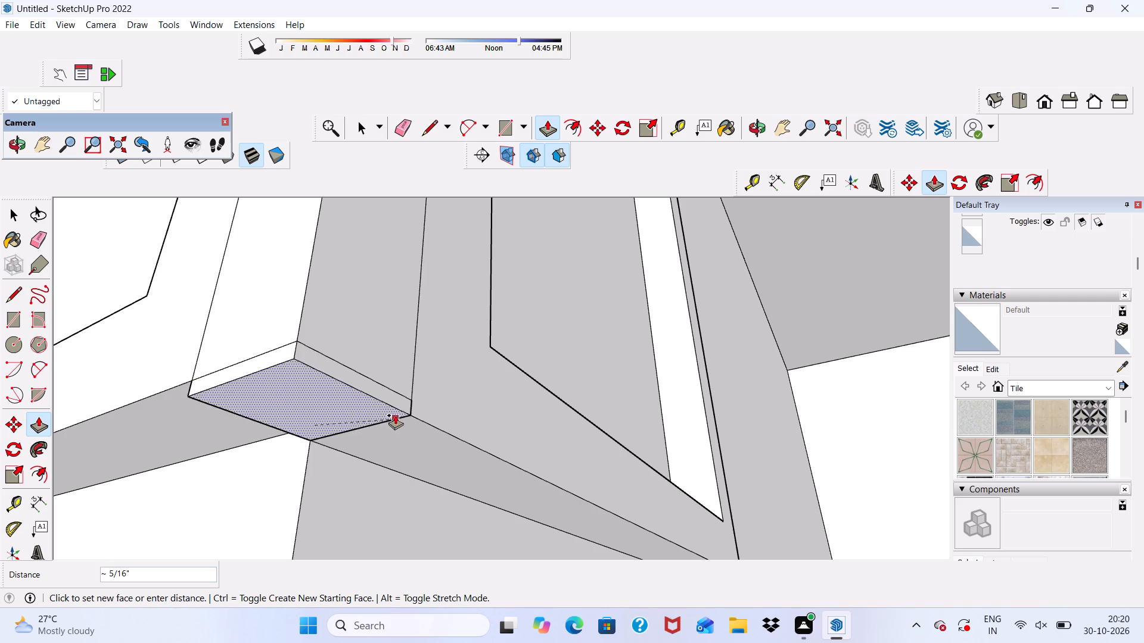
left_click(428, 425)
scroll(201, 420, "down", 1)
scroll(199, 416, "up", 1)
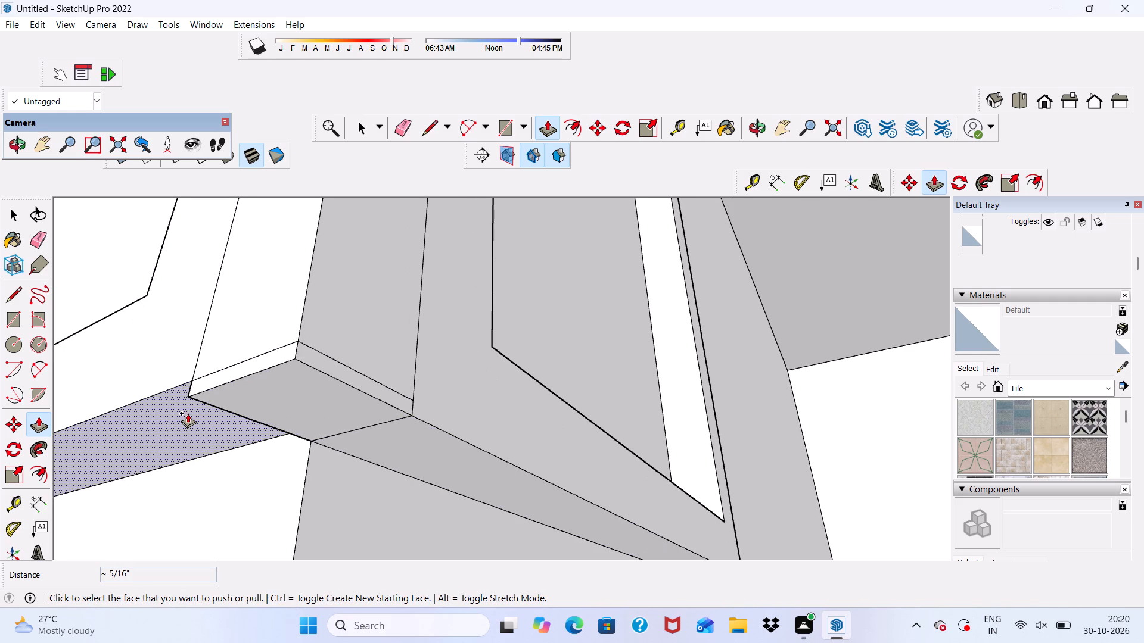
left_click(188, 413)
left_click(222, 408)
Erase the leftover seam edges on the side-wall frame and corner piece at the window's lower corner.
scroll(219, 417, "down", 6)
left_click(396, 124)
scroll(276, 366, "up", 4)
left_click_drag(270, 375, 271, 375)
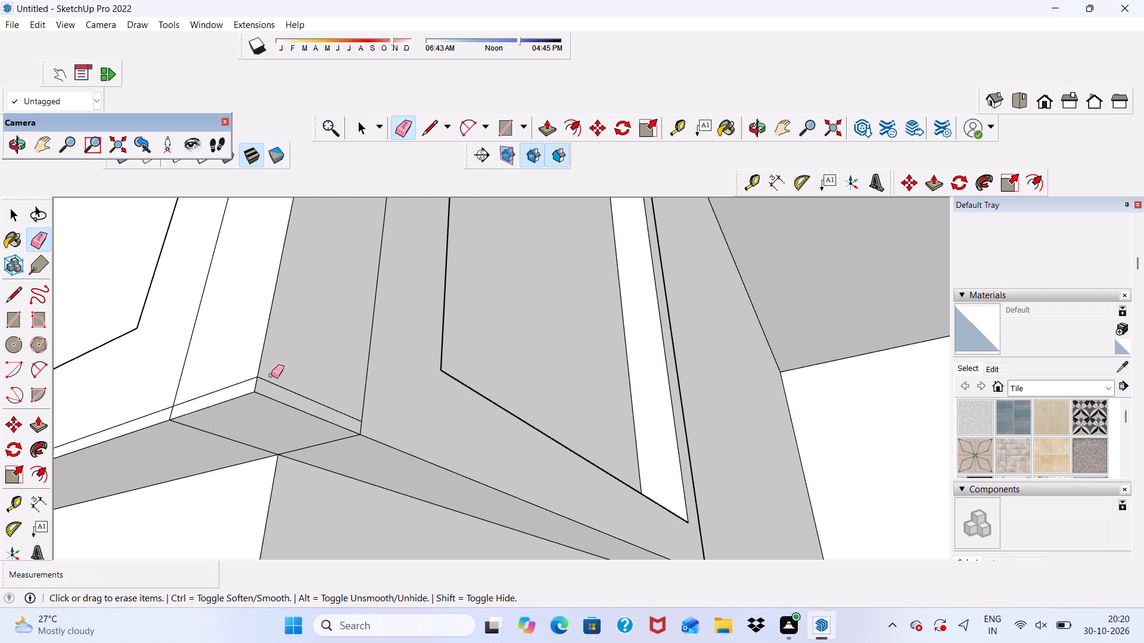
left_click_drag(271, 375, 278, 383)
left_click(276, 386)
left_click_drag(205, 368, 212, 389)
left_click(196, 397)
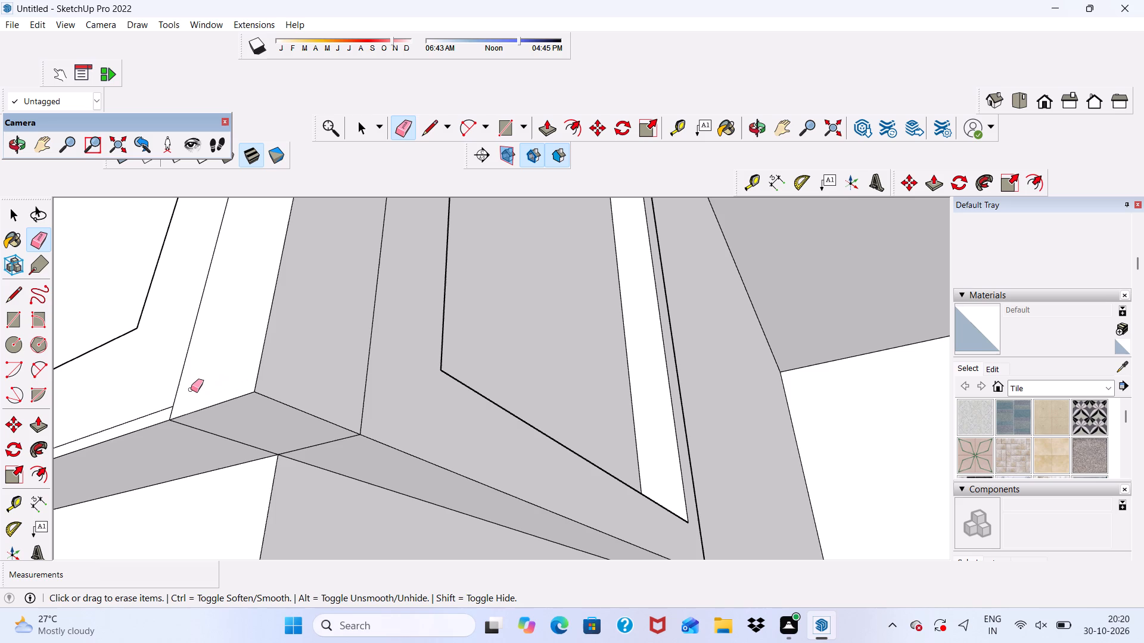
left_click_drag(184, 376, 171, 405)
left_click(170, 407)
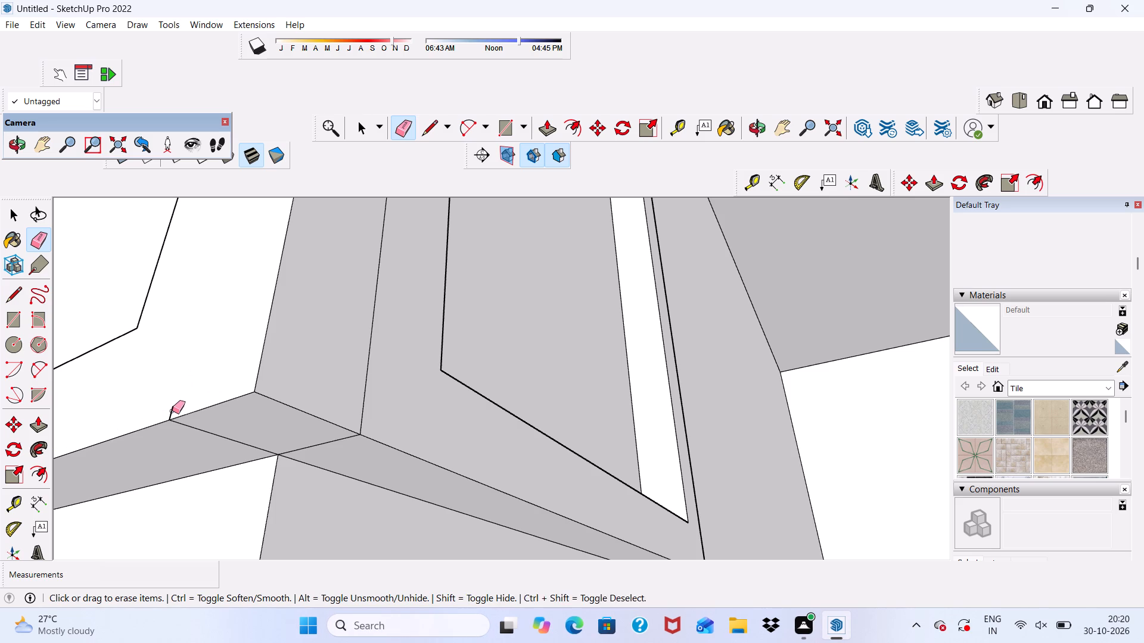
left_click_drag(198, 427, 205, 436)
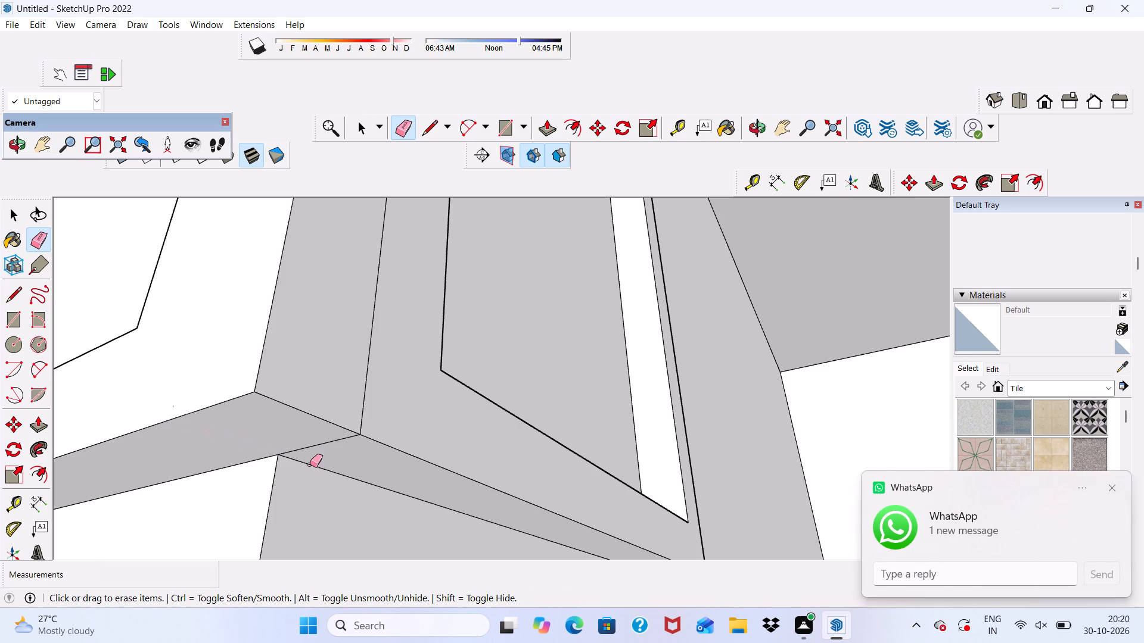
Erase the remaining stray edges at the underside of the corner where the two window frames meet.
scroll(310, 457, "down", 4)
middle_click_drag(338, 467, 437, 439)
scroll(409, 414, "up", 1)
scroll(341, 380, "down", 3)
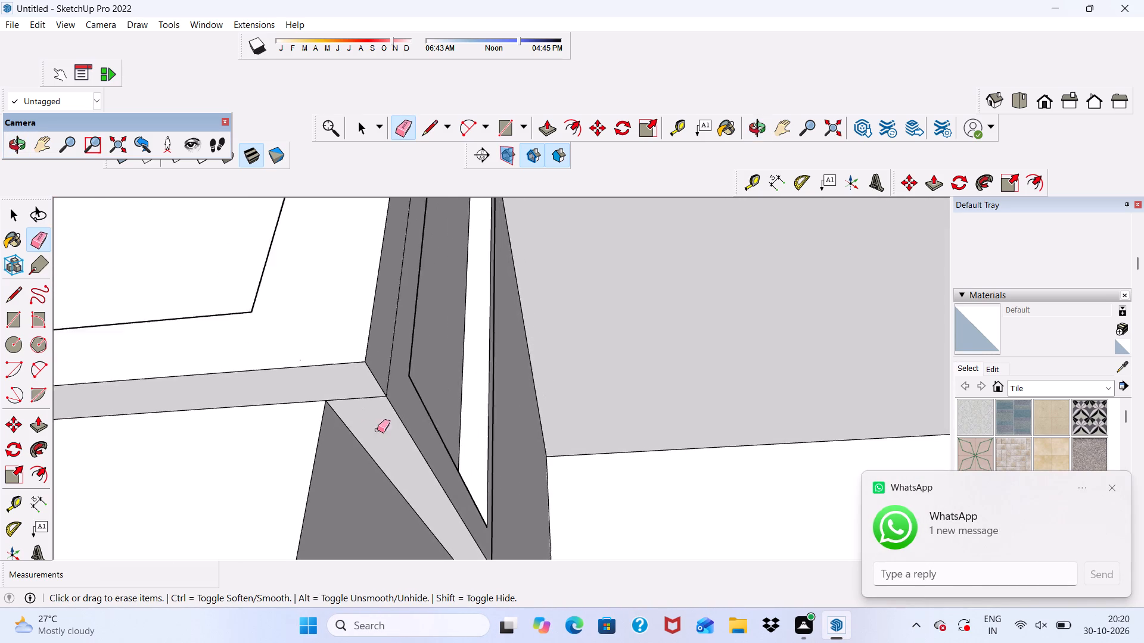
scroll(377, 430, "down", 9)
scroll(389, 376, "up", 1)
scroll(389, 376, "down", 2)
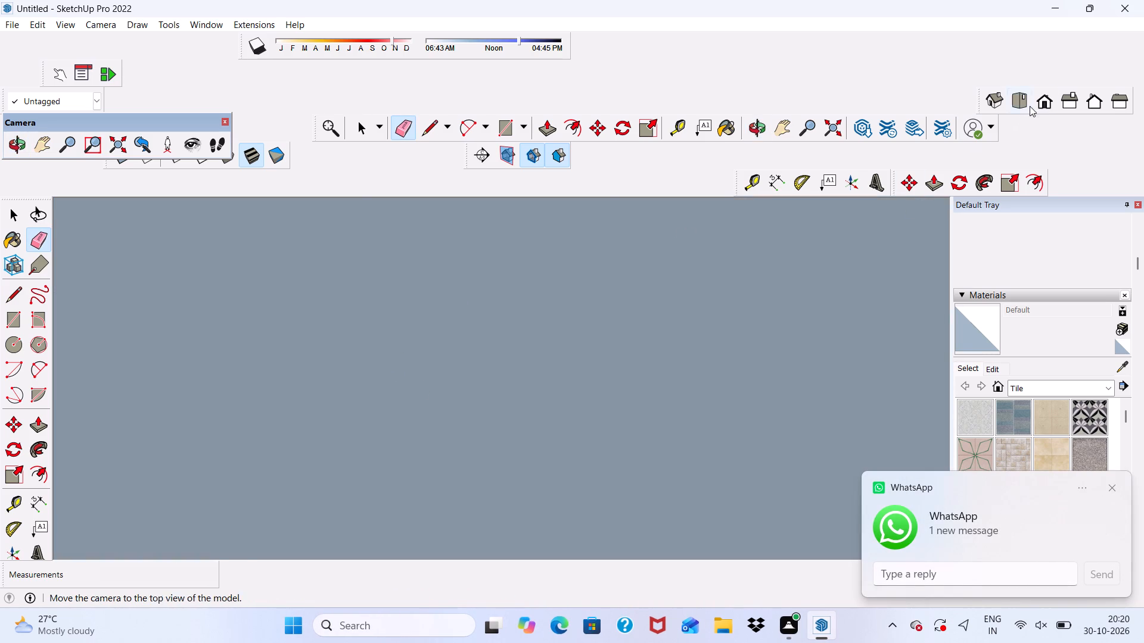
left_click(1034, 103)
scroll(611, 320, "down", 18)
scroll(312, 424, "up", 1)
middle_click_drag(315, 422, 462, 383)
scroll(366, 470, "up", 20)
scroll(366, 470, "up", 1)
left_click_drag(273, 442, 279, 445)
scroll(261, 429, "down", 5)
middle_click_drag(259, 437, 357, 408)
scroll(259, 438, "up", 3)
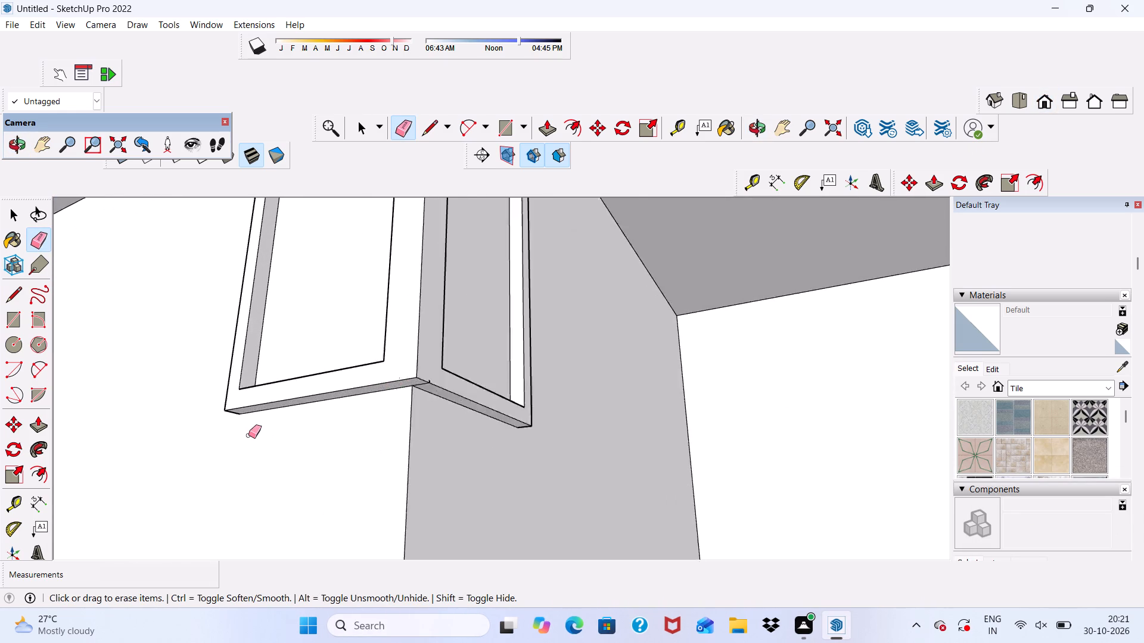
scroll(248, 435, "up", 3)
scroll(248, 411, "down", 5)
middle_click_drag(366, 386, 198, 454)
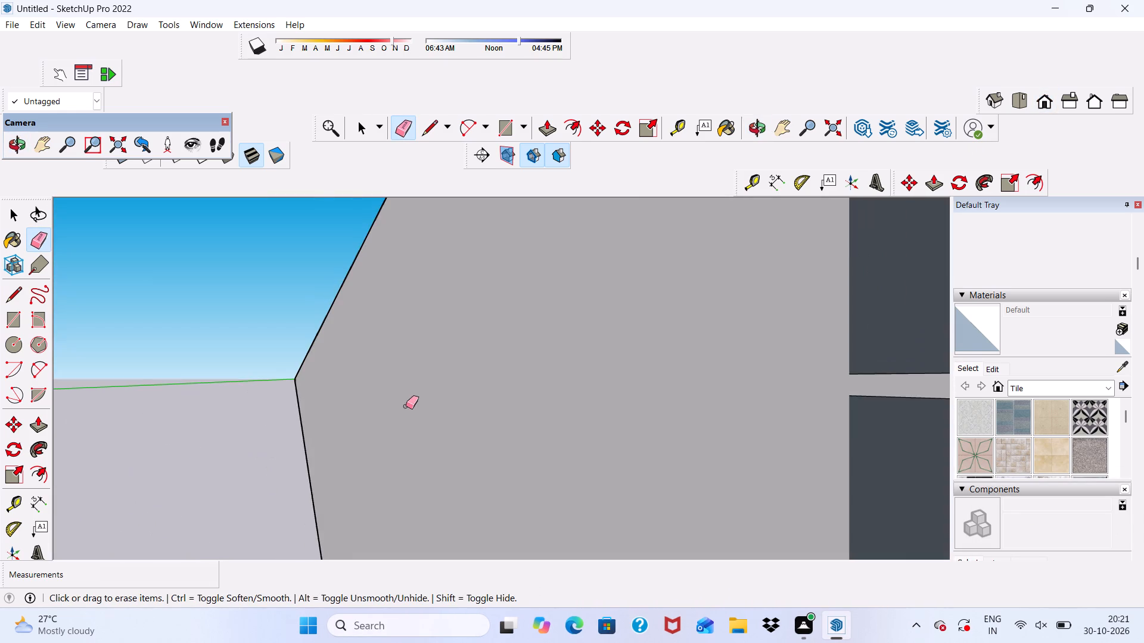
scroll(388, 418, "down", 20)
scroll(388, 418, "down", 2)
scroll(620, 280, "down", 7)
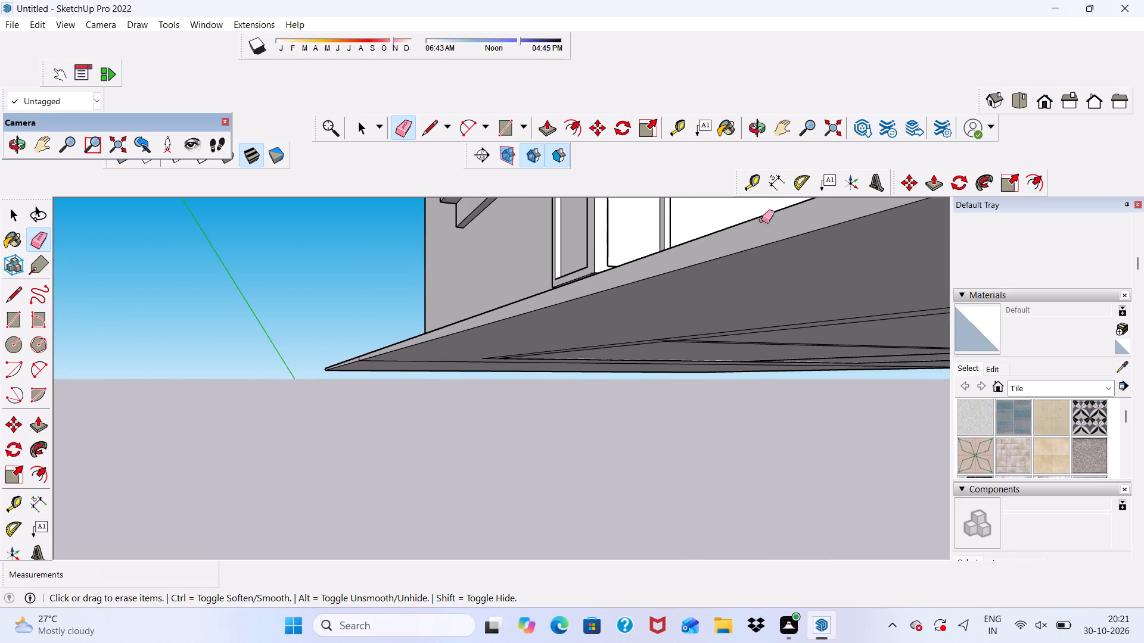
left_click(1036, 92)
scroll(690, 284, "down", 6)
middle_click_drag(425, 381, 466, 379)
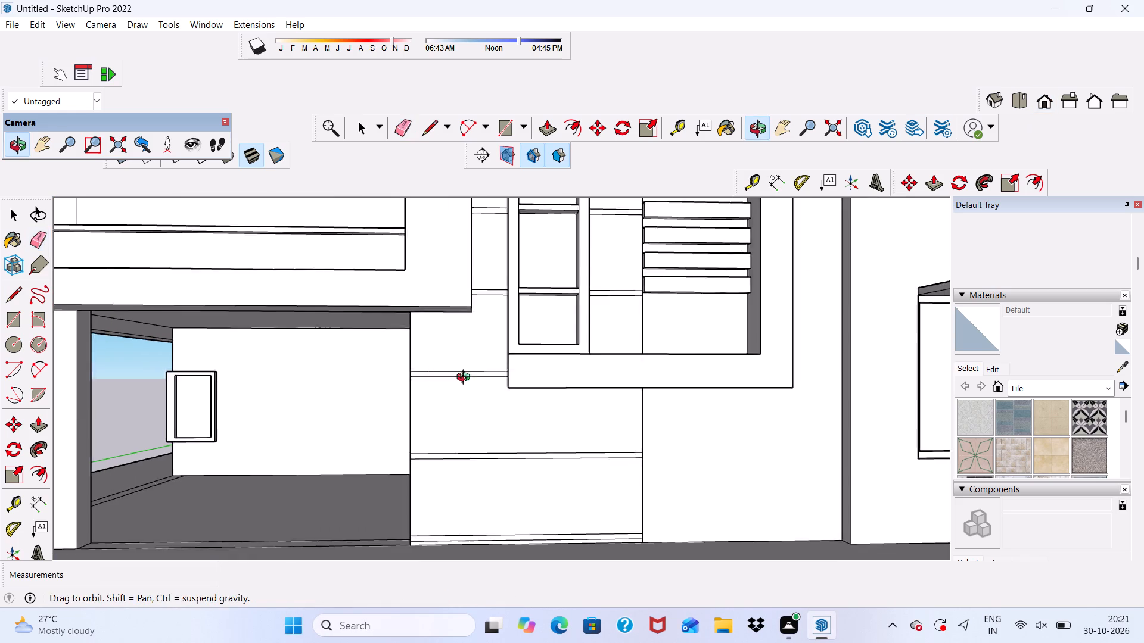
middle_click_drag(466, 379, 518, 374)
scroll(518, 374, "up", 1)
scroll(519, 367, "down", 6)
middle_click_drag(221, 388, 371, 400)
scroll(290, 394, "up", 6)
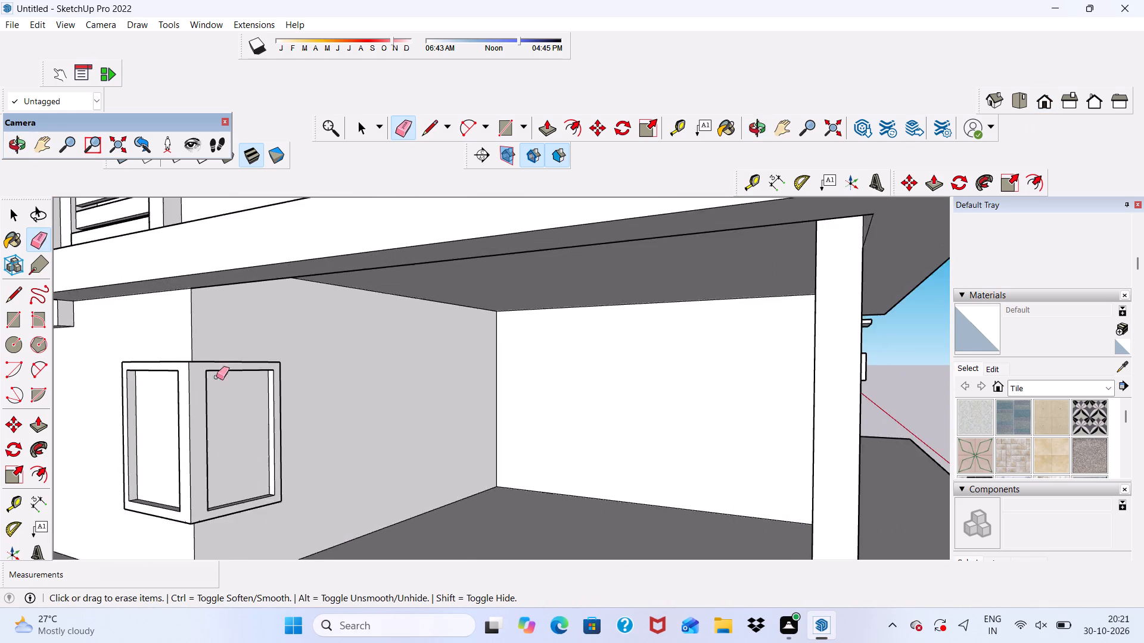
scroll(216, 377, "up", 5)
middle_click_drag(164, 373, 408, 348)
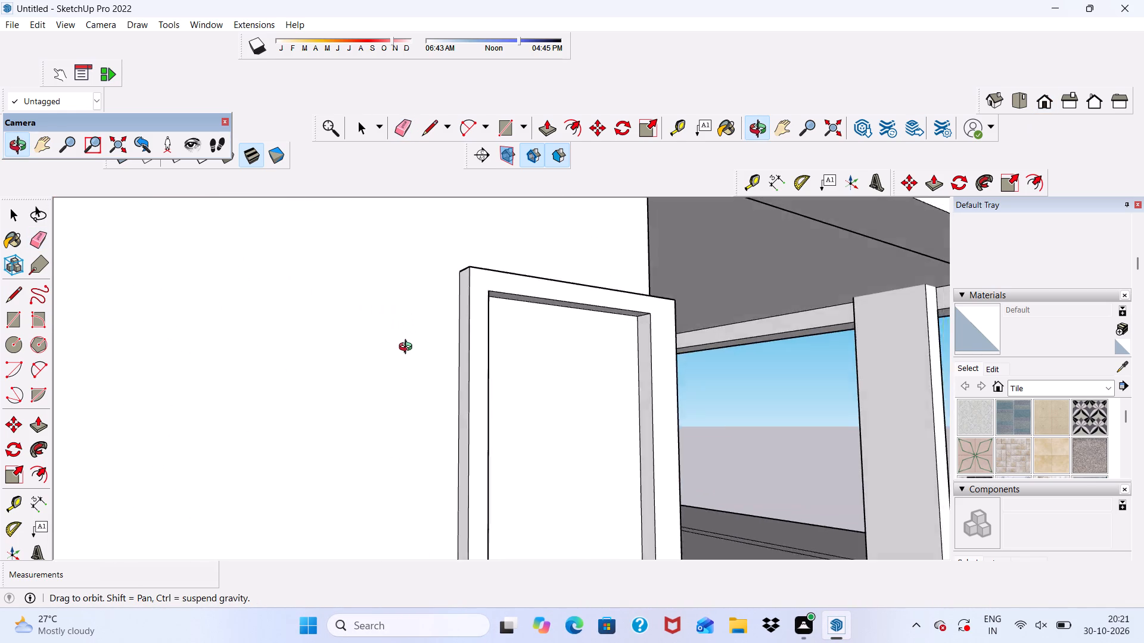
middle_click_drag(408, 348, 173, 280)
scroll(234, 473, "up", 5)
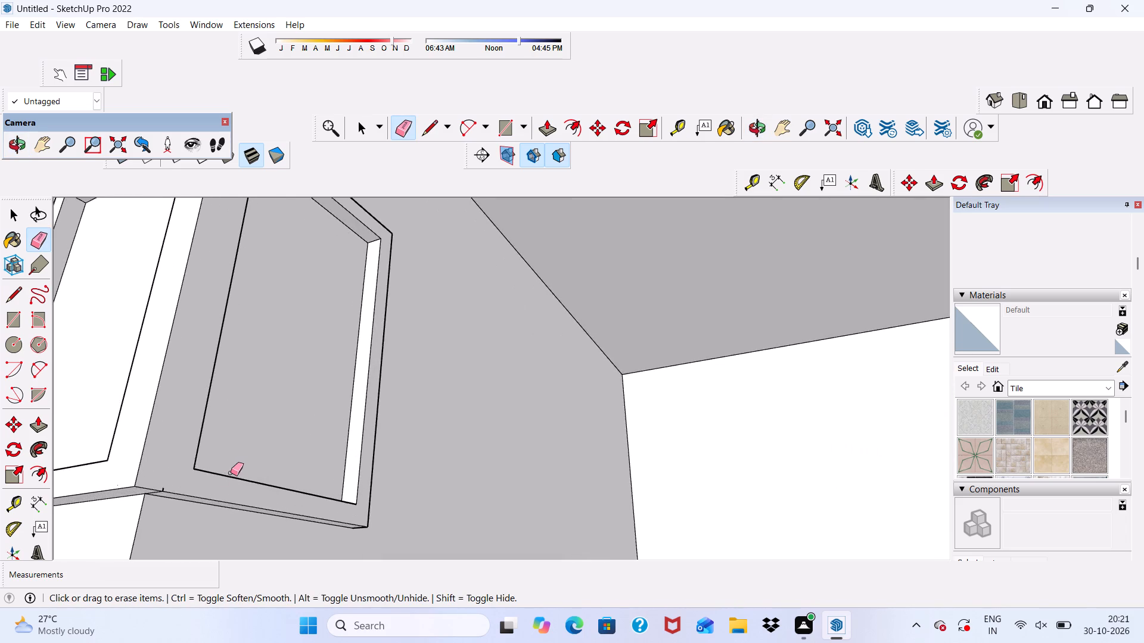
scroll(231, 473, "up", 9)
scroll(161, 473, "up", 4)
left_click(163, 467)
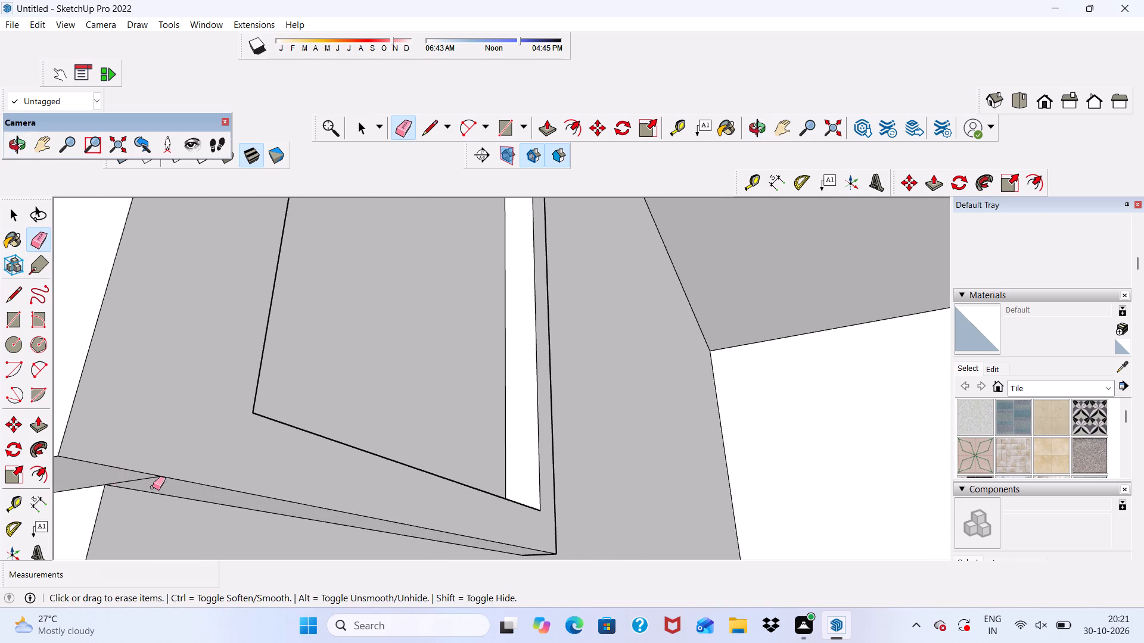
left_click(135, 480)
Inspect the framed corner window beneath the balcony from the front and from below.
scroll(139, 475, "down", 13)
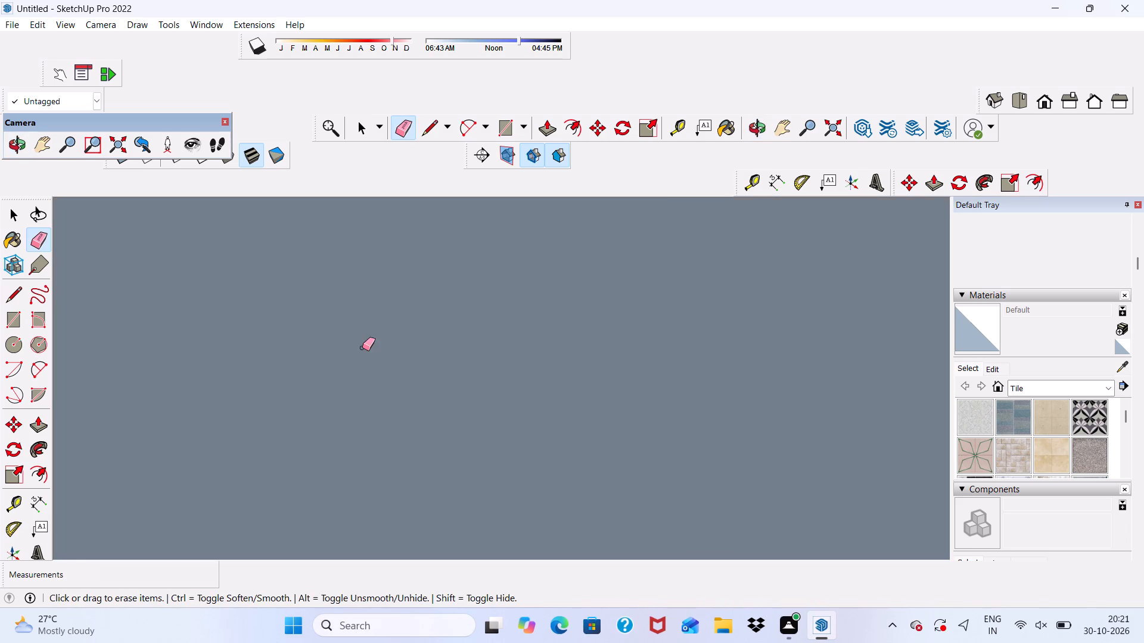
scroll(362, 348, "down", 5)
left_click(1040, 94)
scroll(846, 200, "down", 20)
scroll(846, 200, "down", 1)
middle_click_drag(244, 392, 465, 355)
scroll(345, 397, "up", 6)
scroll(325, 565, "up", 5)
scroll(247, 498, "down", 1)
middle_click_drag(234, 497, 278, 490)
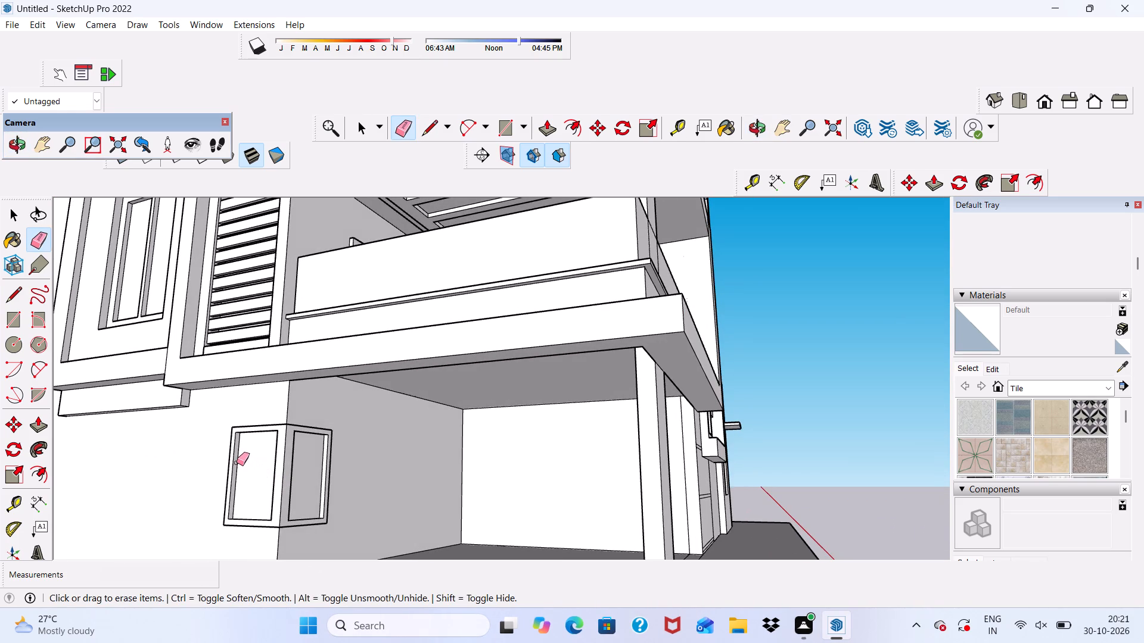
scroll(237, 463, "up", 5)
scroll(225, 403, "down", 3)
middle_click_drag(238, 438, 240, 439)
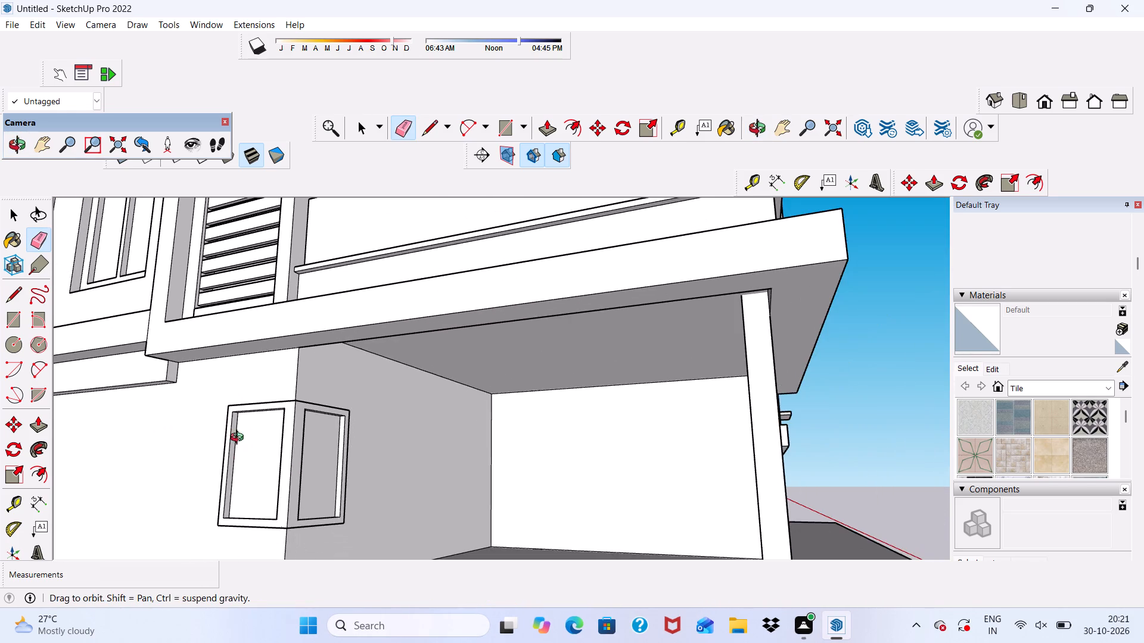
middle_click_drag(240, 439, 247, 467)
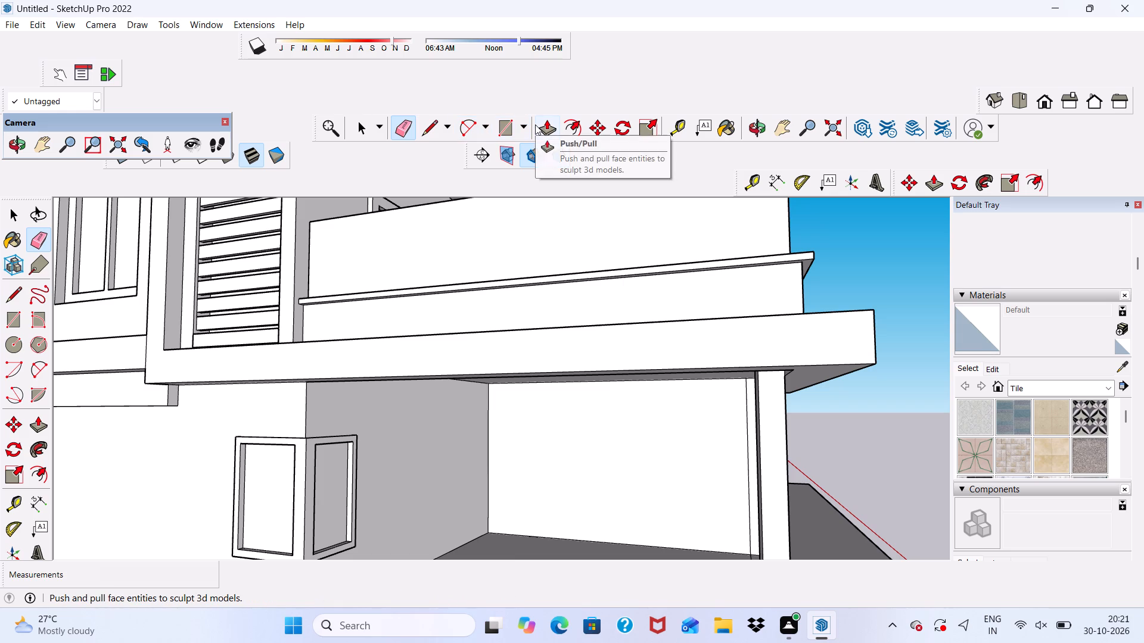
scroll(433, 214, "down", 3)
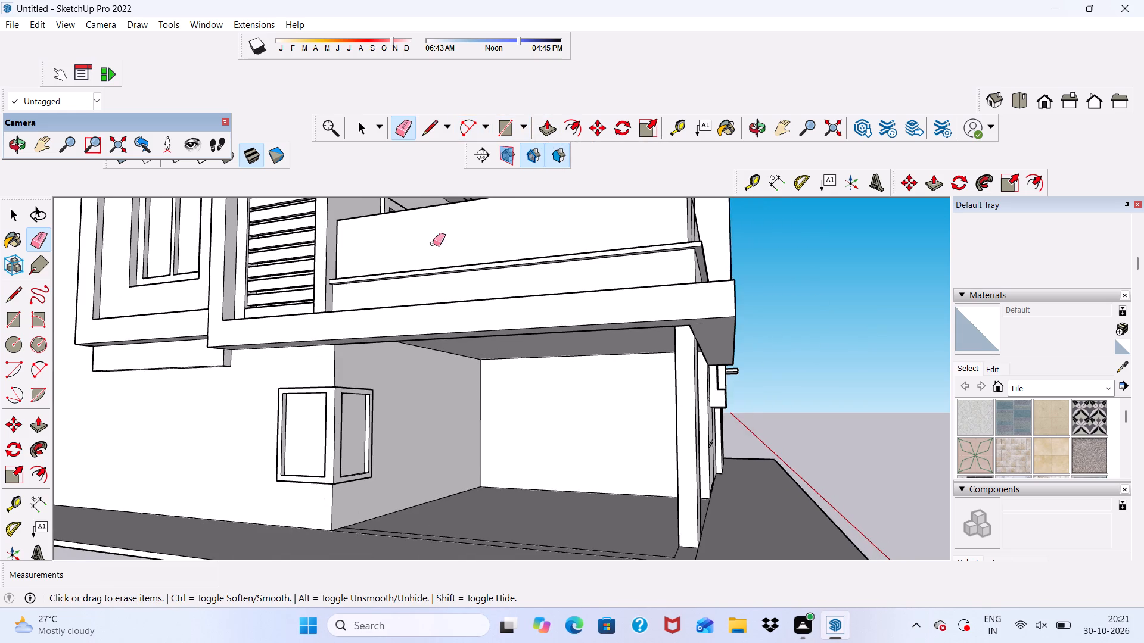
middle_click_drag(433, 246, 405, 188)
scroll(411, 211, "up", 2)
scroll(340, 375, "up", 2)
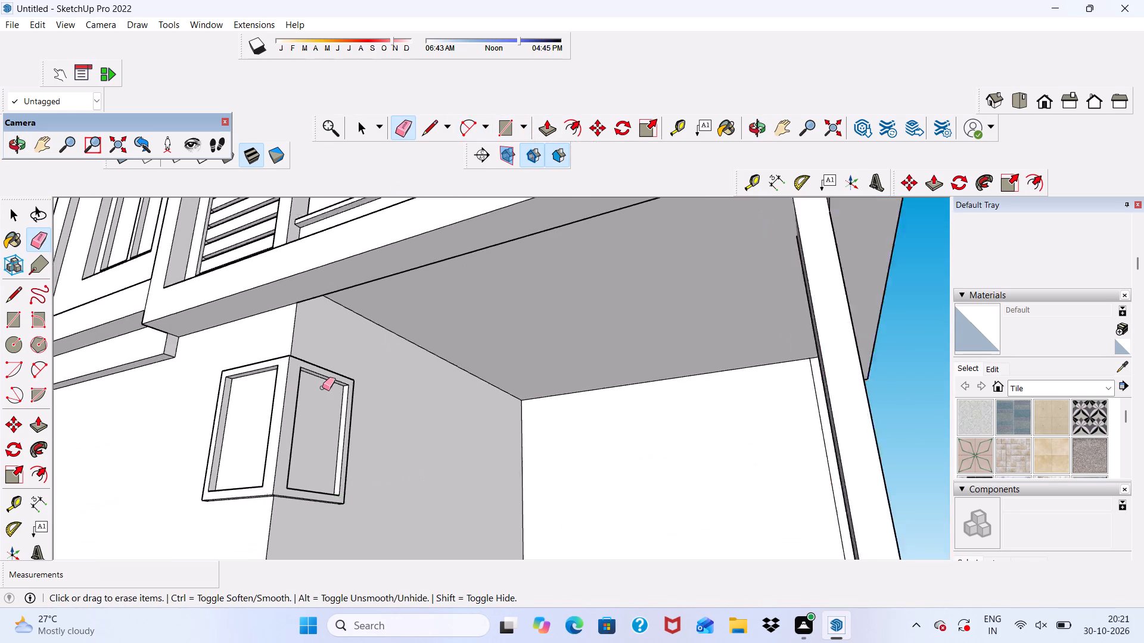
scroll(322, 388, "up", 2)
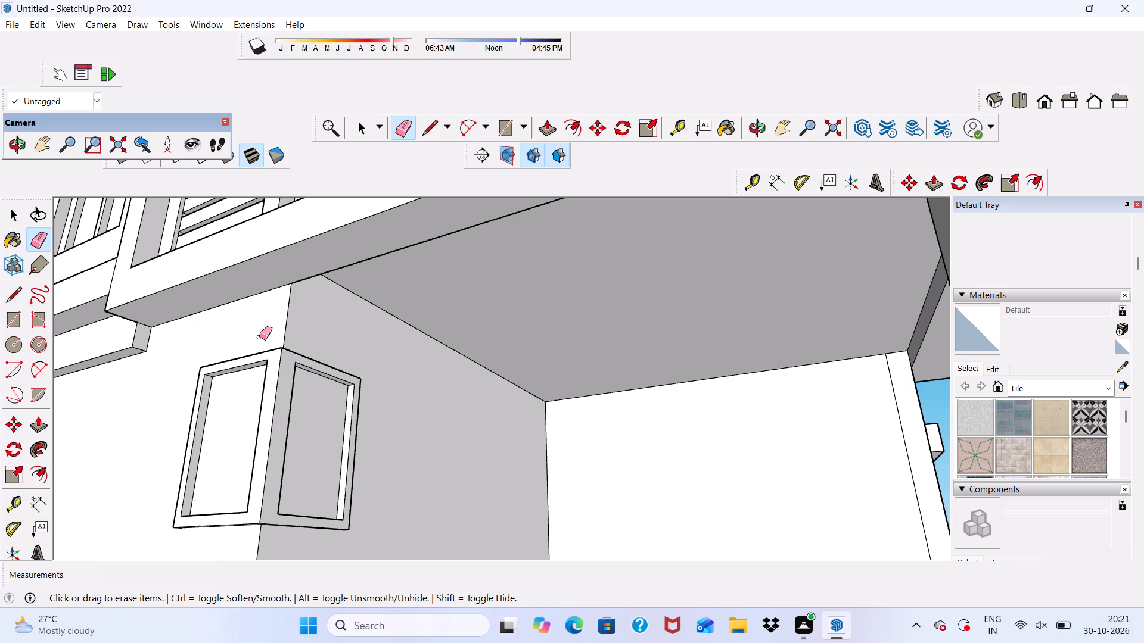
middle_click(343, 401)
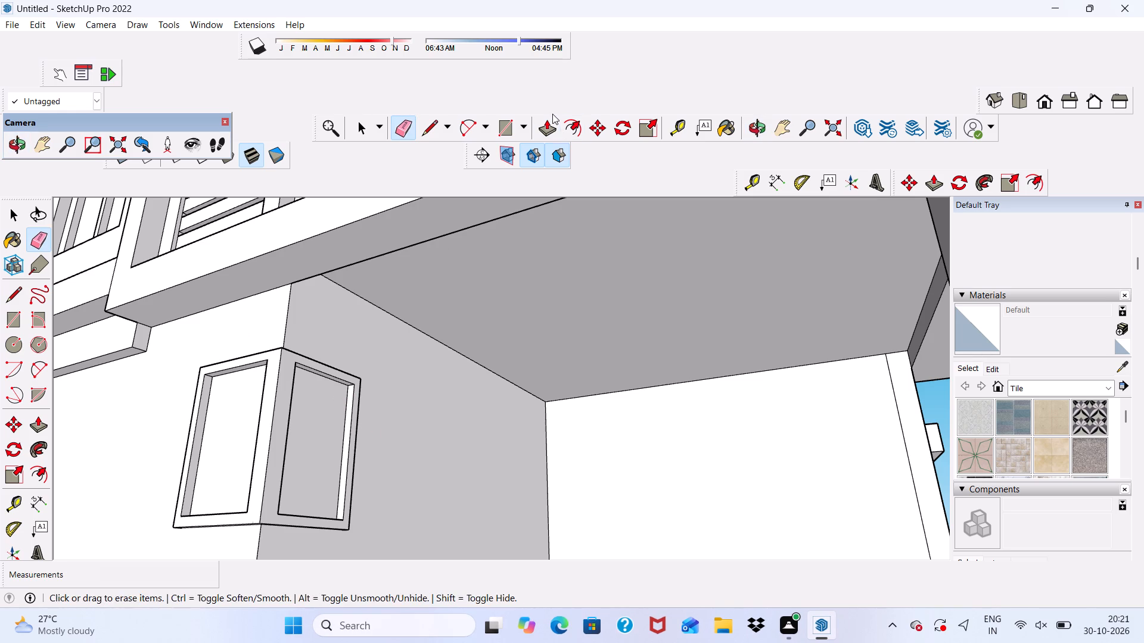
Pull the porch-wall frame's outer side face, away from the corner, outward by about 1 1/16".
left_click(549, 123)
middle_click_drag(362, 461, 146, 470)
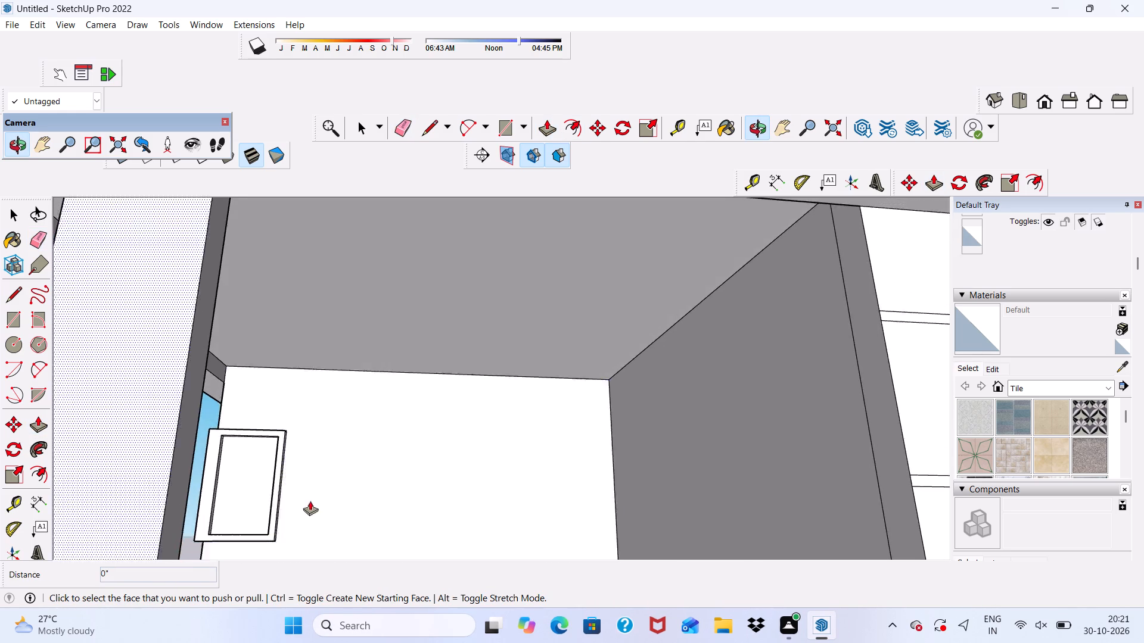
scroll(320, 501, "up", 20)
left_click(245, 409)
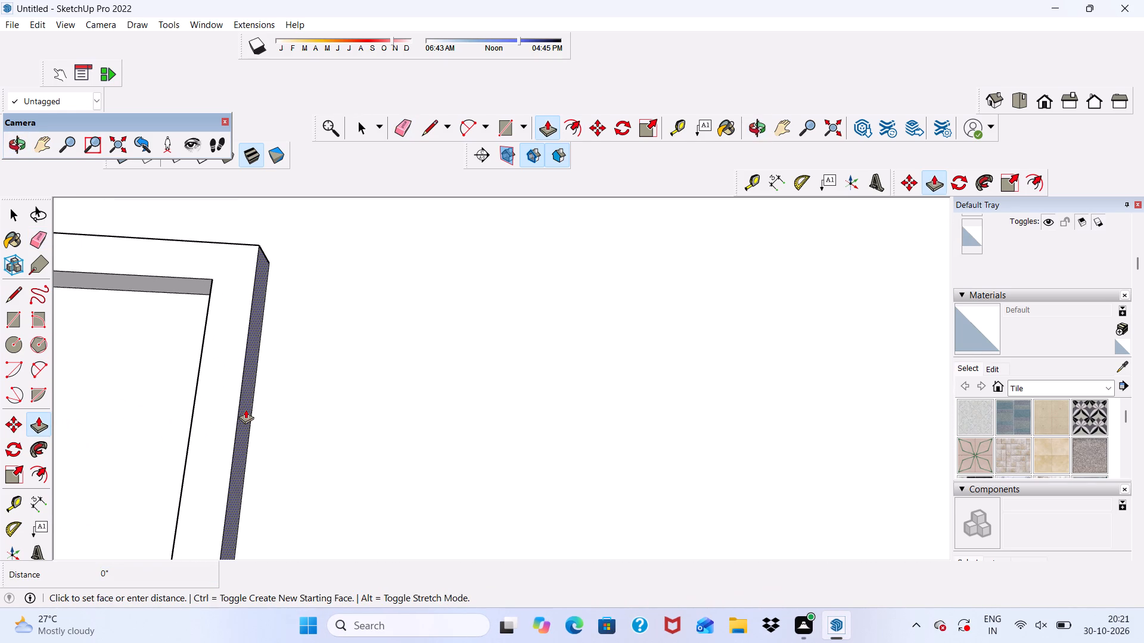
left_click(262, 397)
scroll(262, 351, "down", 3)
middle_click_drag(262, 364, 259, 492)
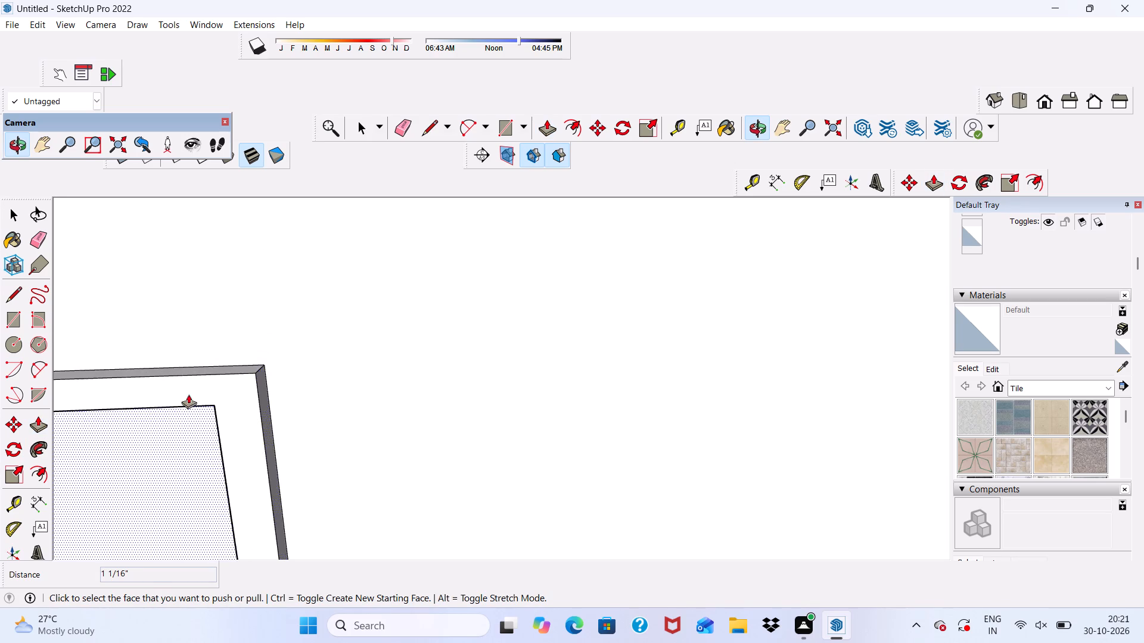
Pull the porch-wall frame's top face upward by about 1 1/16".
scroll(190, 384, "up", 5)
left_click(195, 366)
left_click(195, 348)
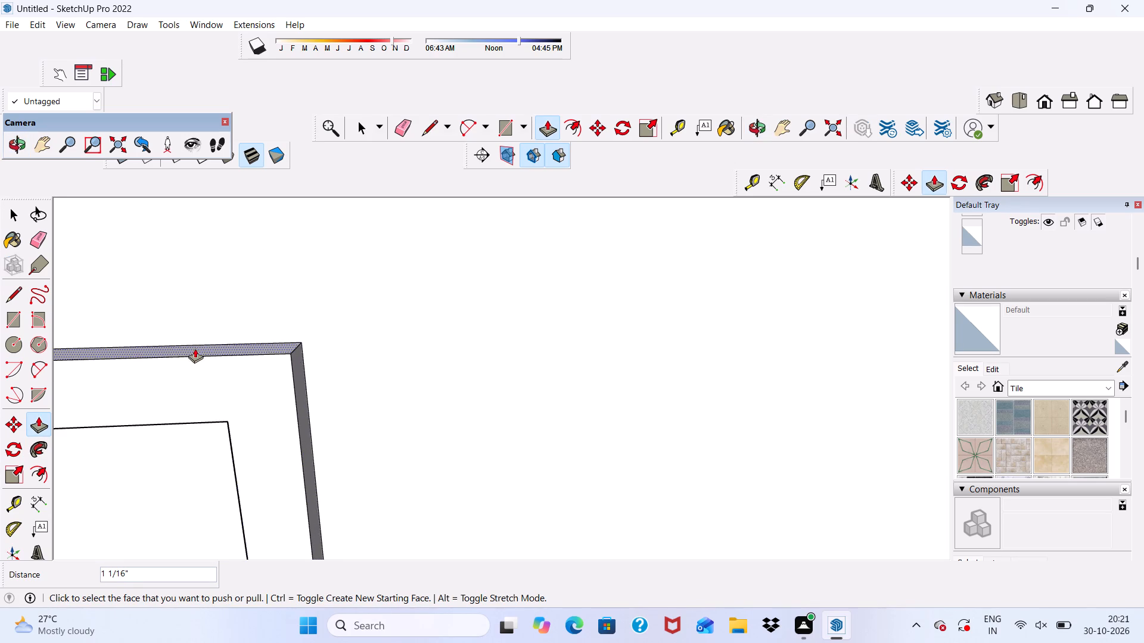
Pull the raised end of the porch-wall frame's top across the corner, flush with the side-wall frame's outer face.
scroll(195, 348, "down", 20)
scroll(195, 348, "down", 3)
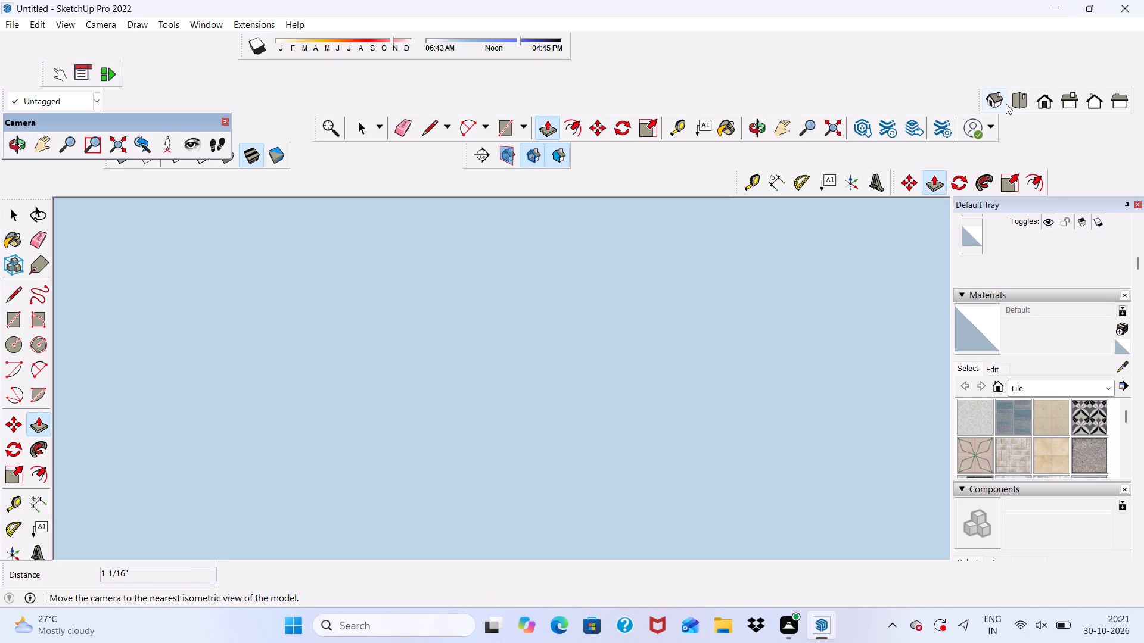
left_click(1047, 96)
scroll(782, 238, "down", 20)
scroll(782, 238, "down", 1)
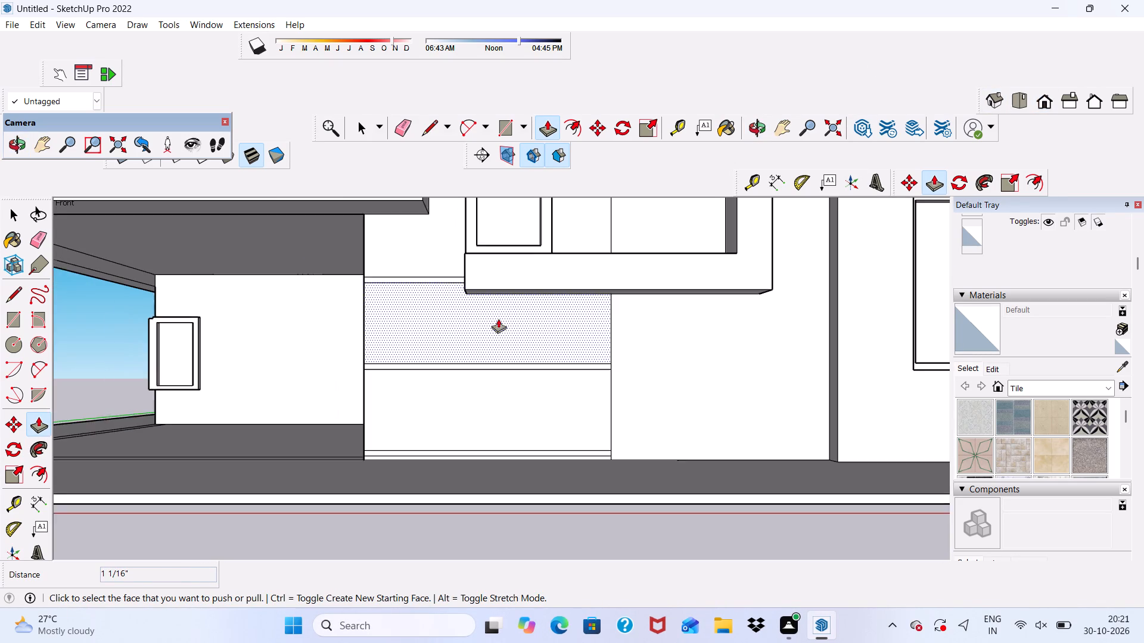
middle_click_drag(222, 326, 359, 363)
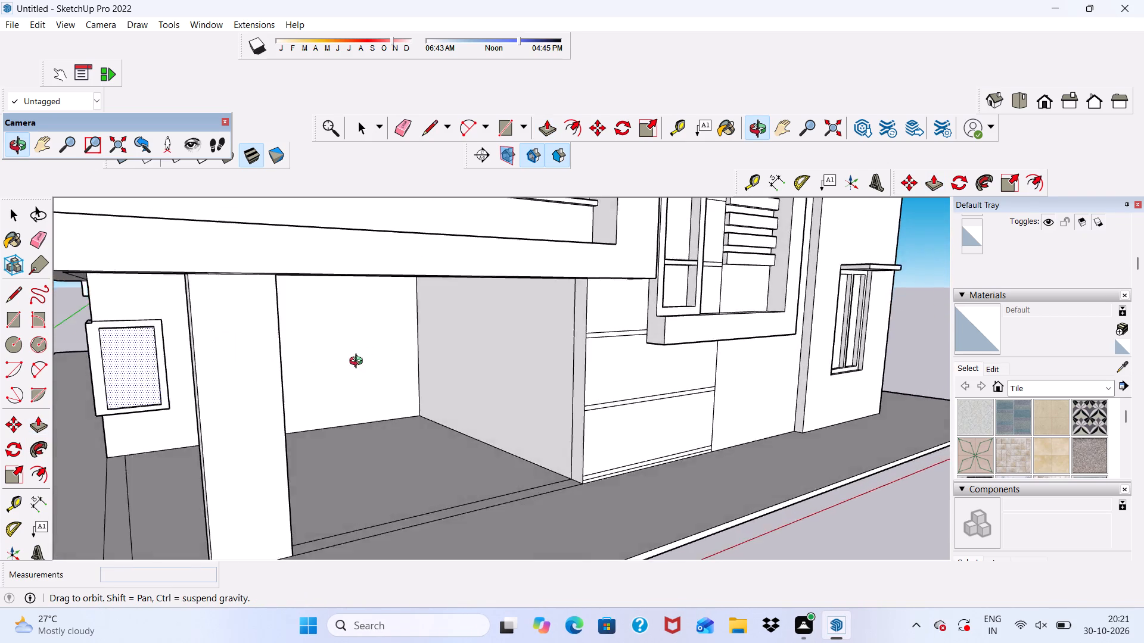
middle_click_drag(359, 363, 523, 366)
scroll(243, 355, "up", 18)
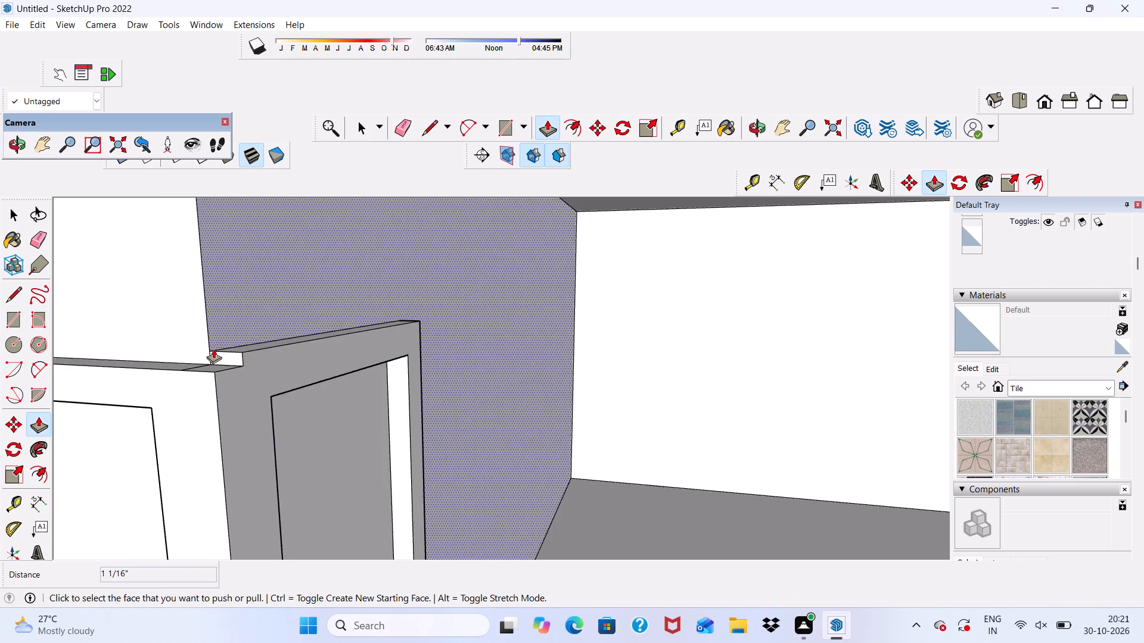
scroll(213, 349, "up", 3)
left_click(237, 355)
left_click(168, 382)
Pull the side-wall frame's top face up about 1 1/16", level with the porch-wall frame's top.
scroll(170, 369, "down", 3)
middle_click_drag(173, 369, 327, 379)
scroll(136, 421, "up", 1)
left_click(106, 445)
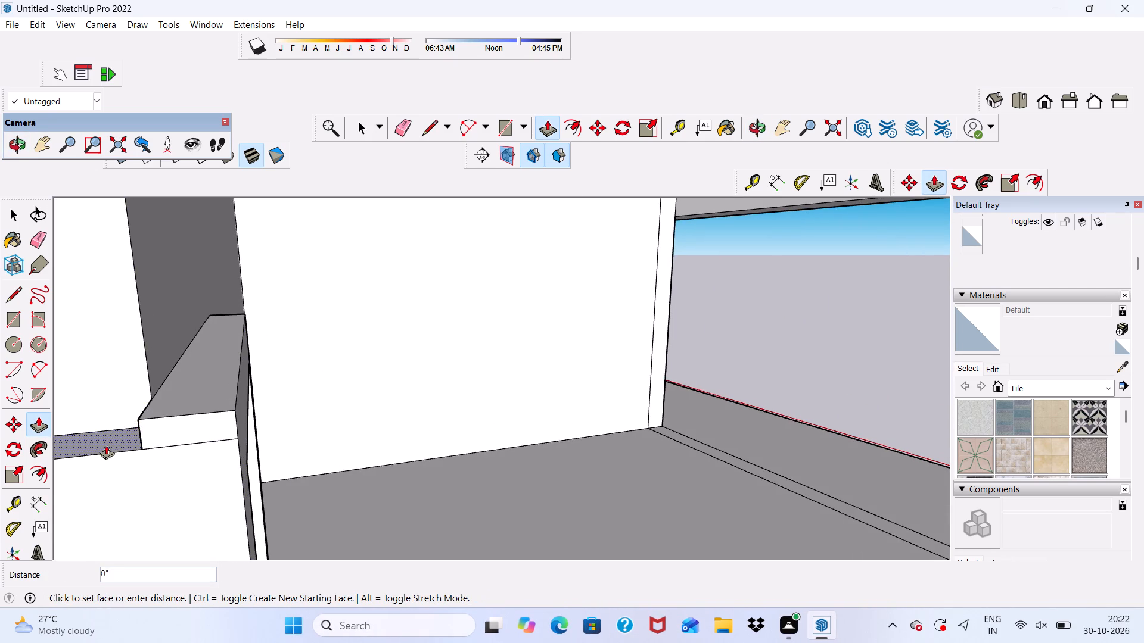
left_click(165, 415)
Pull the side-wall frame's outer side face, away from the corner, outward by about 4".
scroll(268, 332, "down", 12)
middle_click_drag(234, 396, 279, 449)
scroll(234, 396, "up", 1)
scroll(288, 399, "up", 11)
scroll(310, 395, "down", 1)
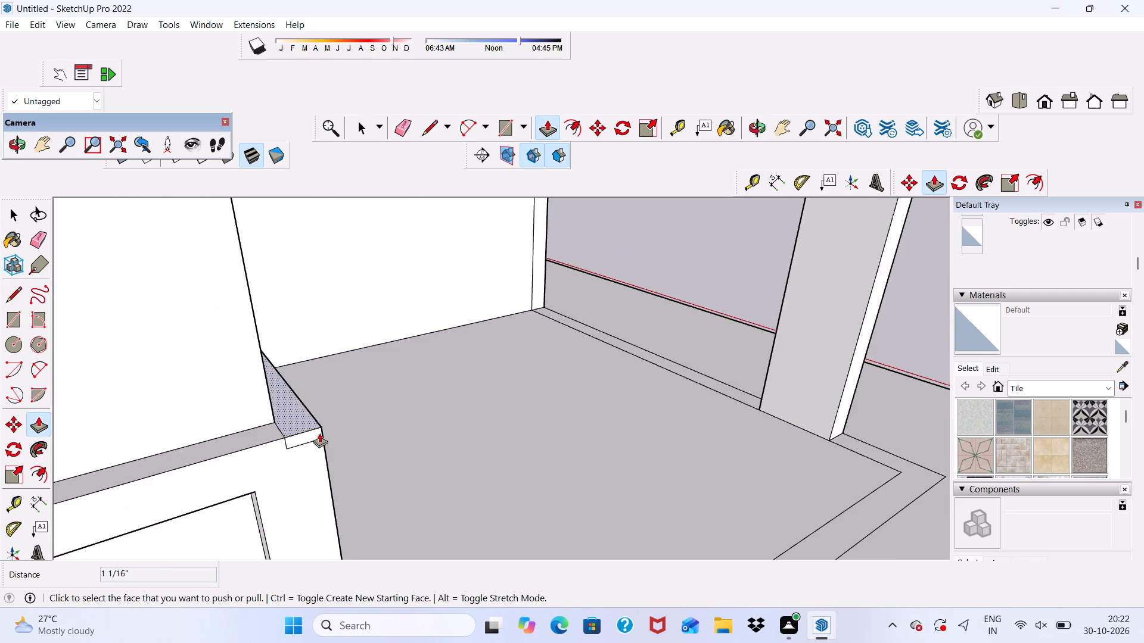
middle_click_drag(321, 439, 178, 294)
scroll(207, 351, "up", 1)
scroll(270, 337, "down", 11)
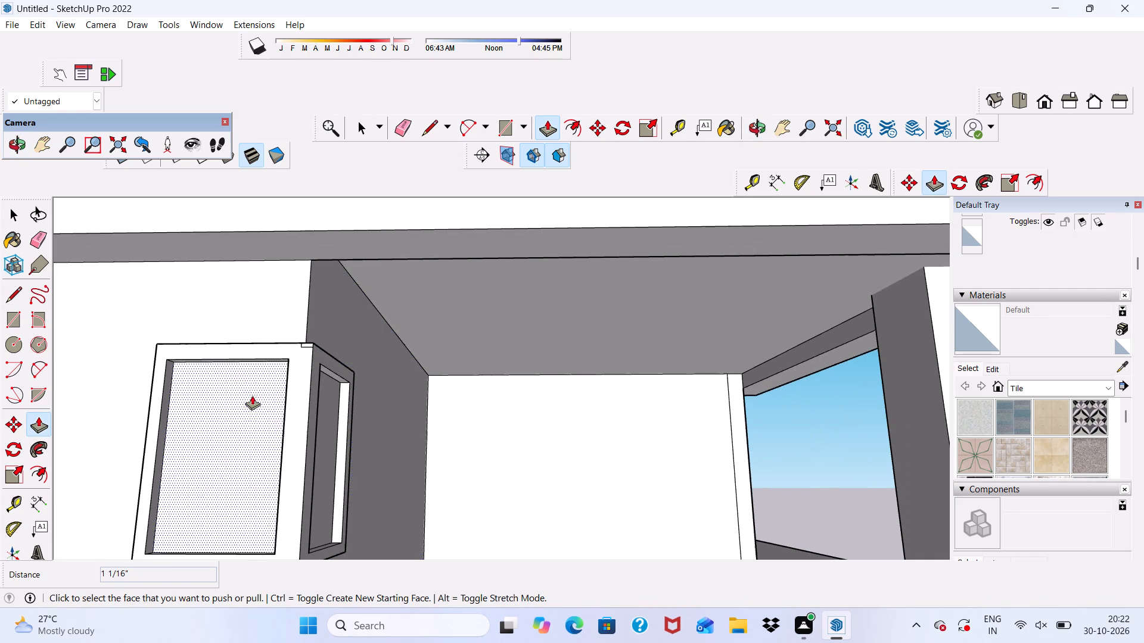
middle_click_drag(251, 398, 167, 376)
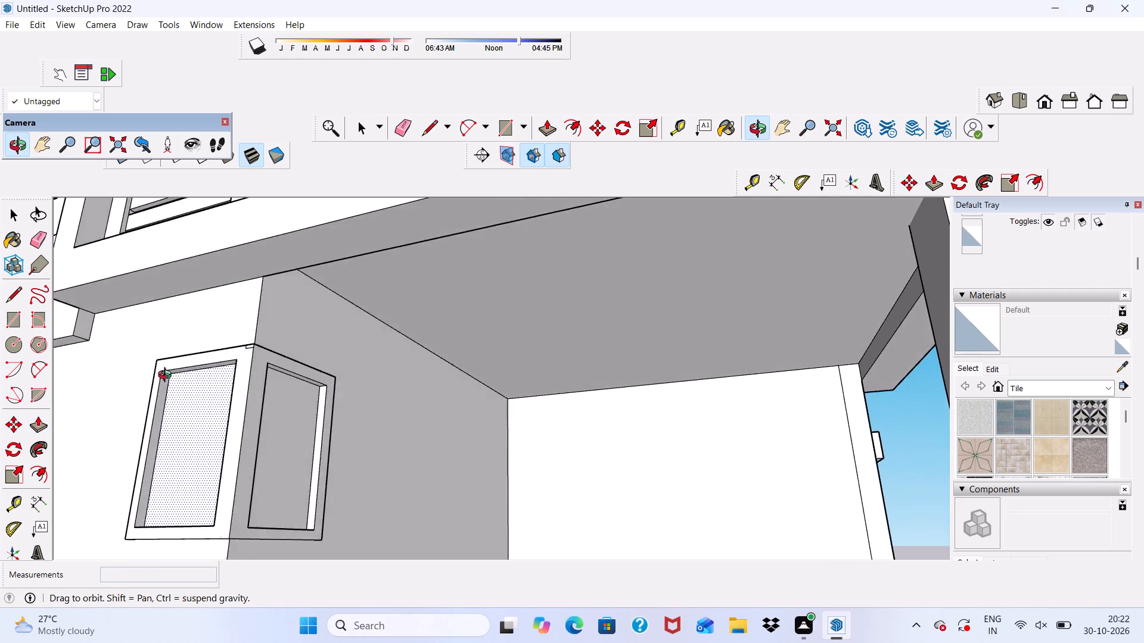
middle_click_drag(167, 376, 347, 413)
scroll(215, 445, "up", 1)
middle_click_drag(271, 442, 366, 454)
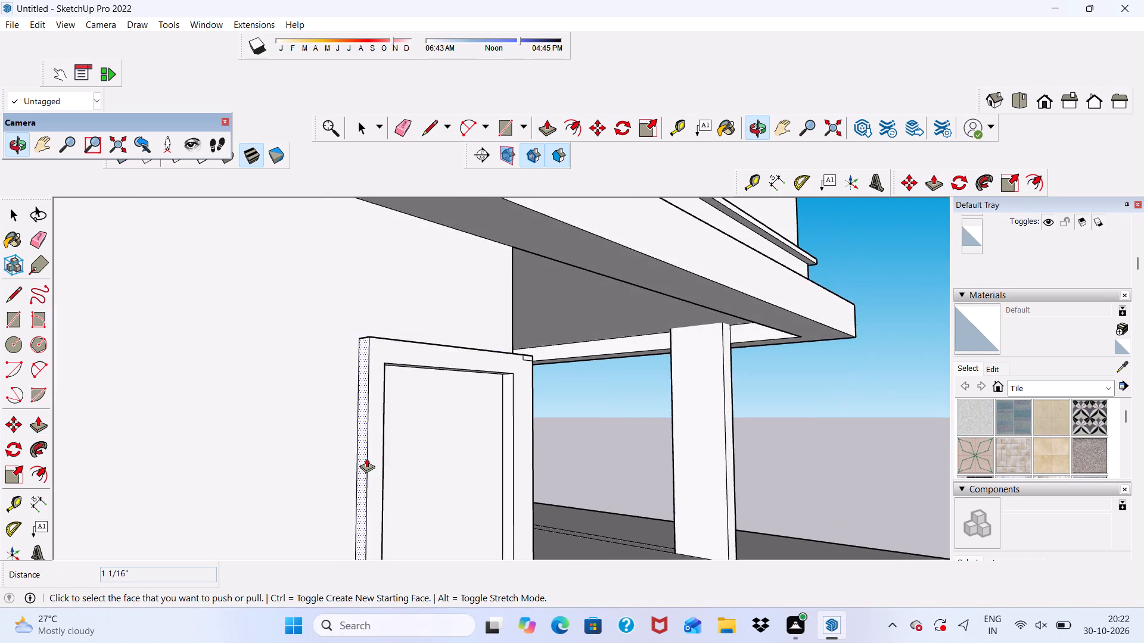
scroll(366, 458, "up", 6)
left_click(362, 457)
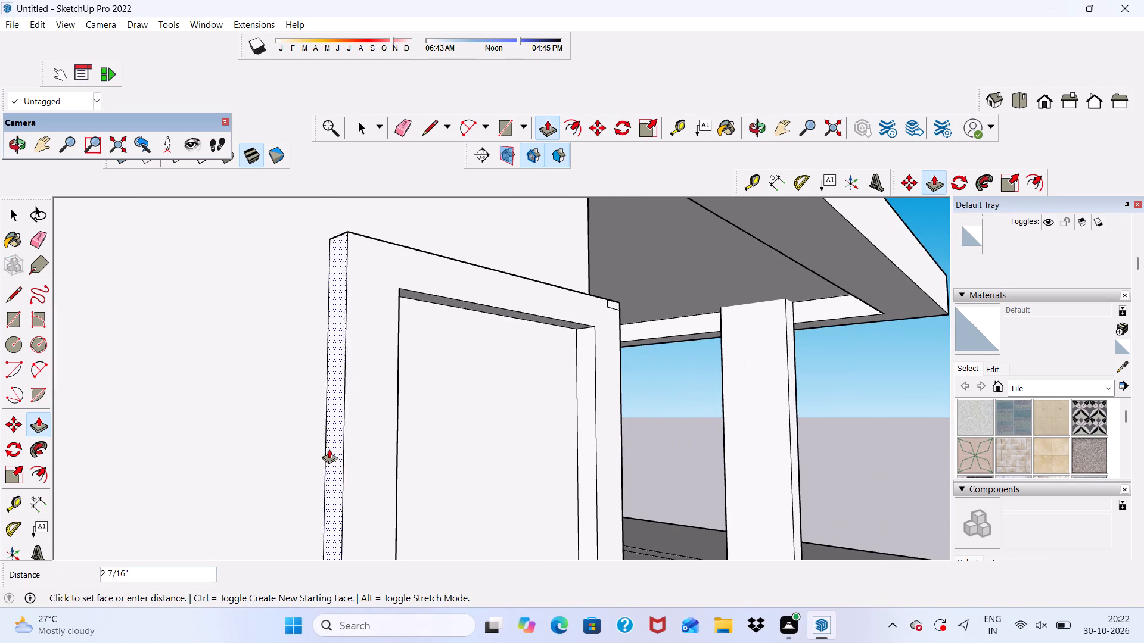
left_click(321, 447)
Start a push/pull on the side-wall frame's outward-facing face, at its lower corner away from the porch.
scroll(269, 325, "down", 6)
middle_click_drag(324, 410, 100, 404)
scroll(296, 347, "down", 4)
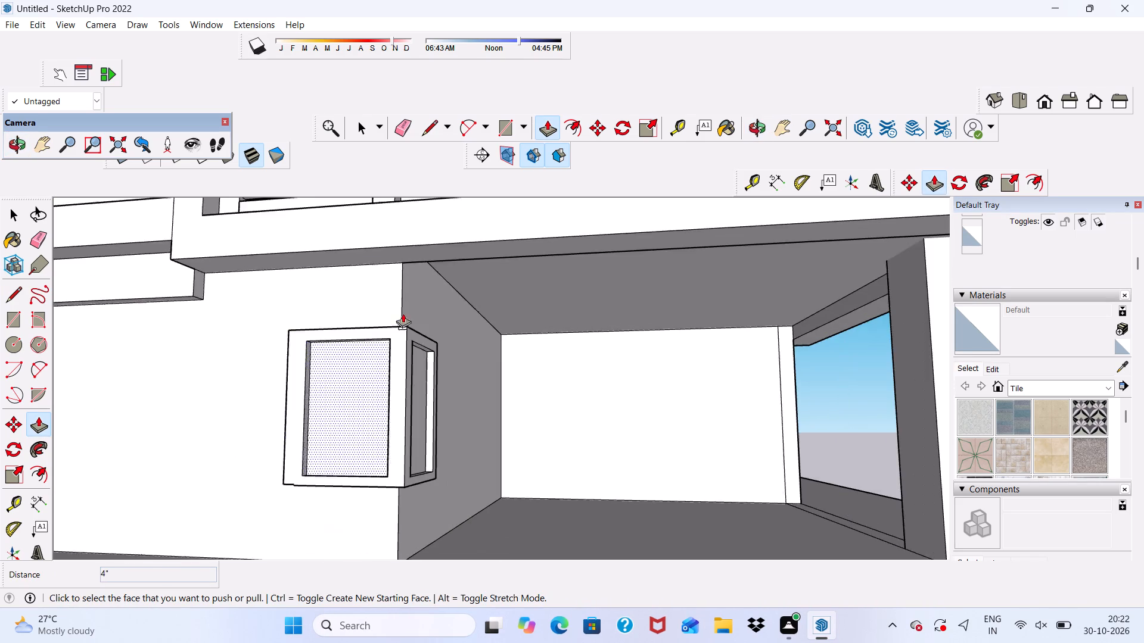
scroll(403, 313, "down", 5)
middle_click_drag(355, 458, 343, 445)
scroll(342, 443, "up", 19)
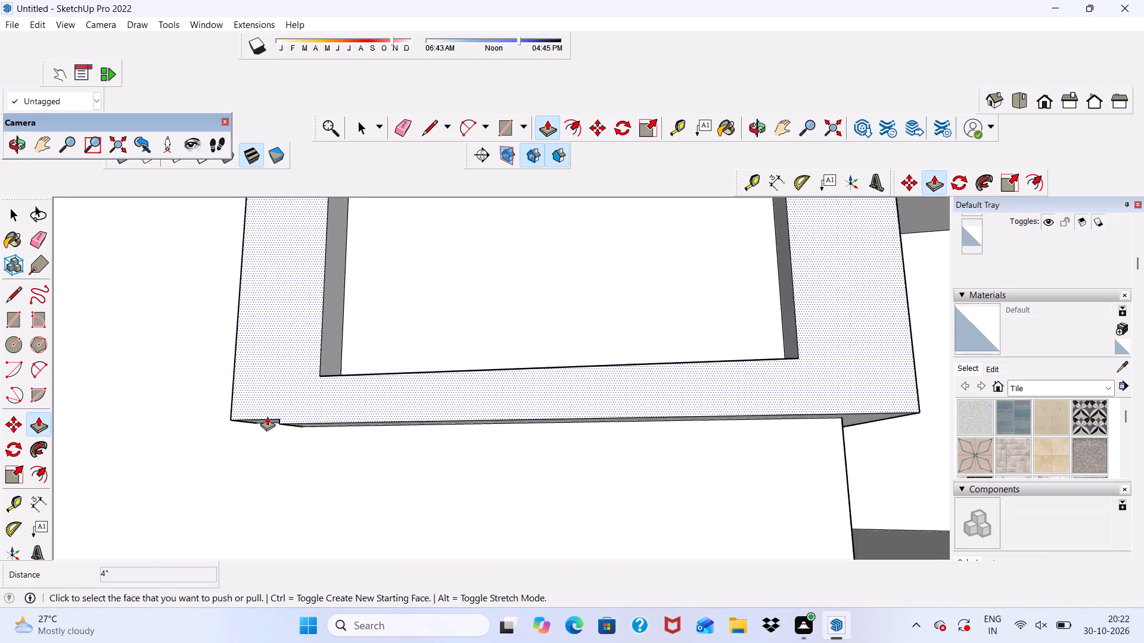
scroll(267, 416, "up", 2)
left_click(267, 416)
scroll(266, 427, "up", 1)
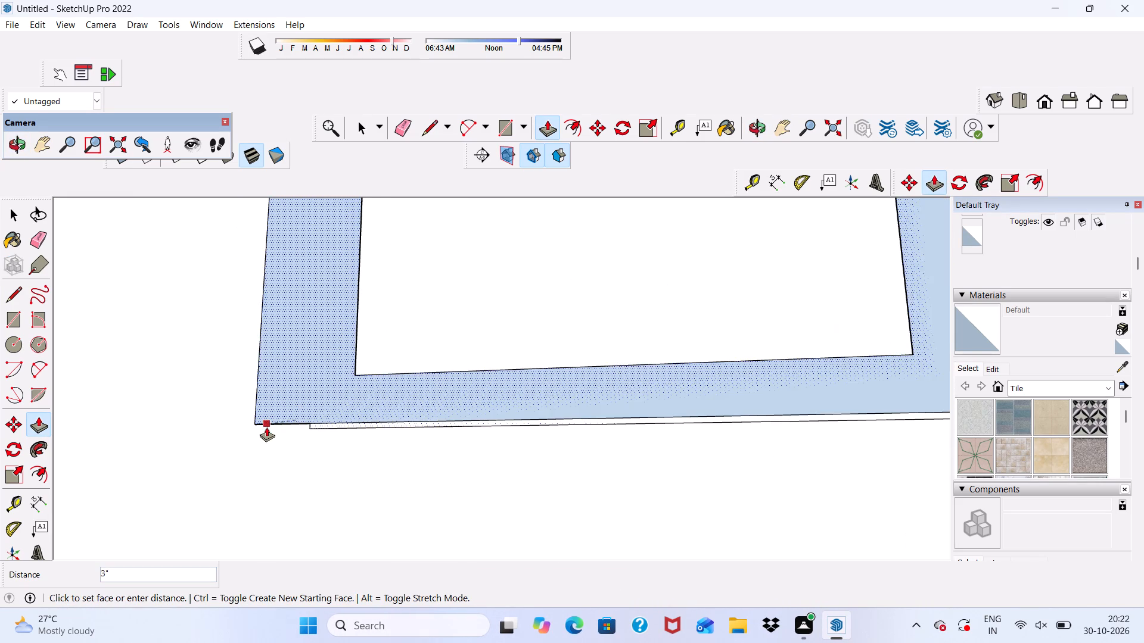